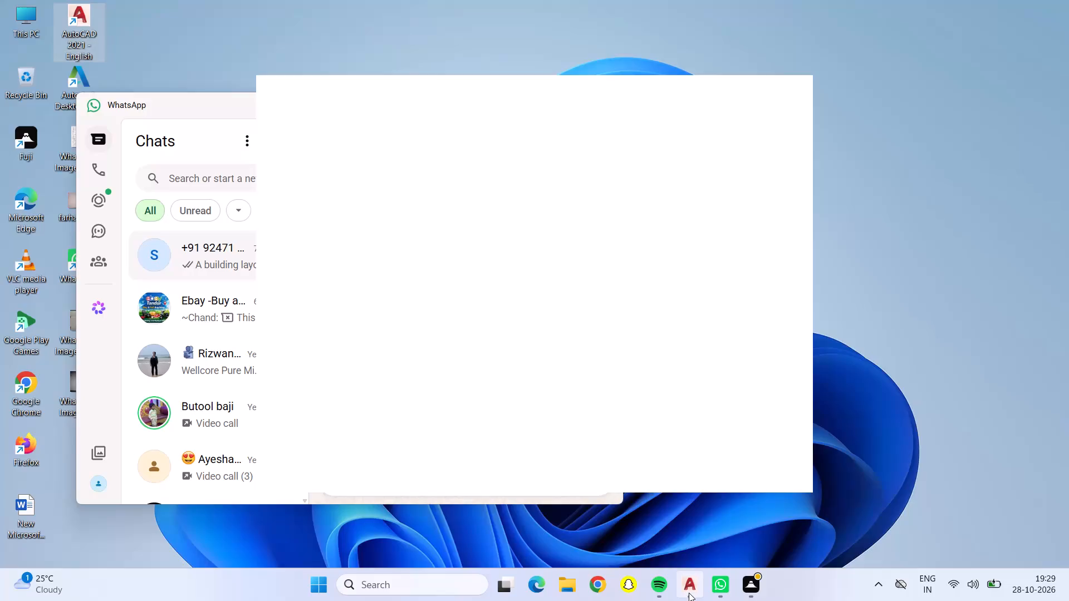
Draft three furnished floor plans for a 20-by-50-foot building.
Switch to AutoCAD with the blank drawing Drawing1 ready for work.
{"action": "left_click", "coordinate": [689, 593]}
{"action": "left_click", "coordinate": [300, 214]}
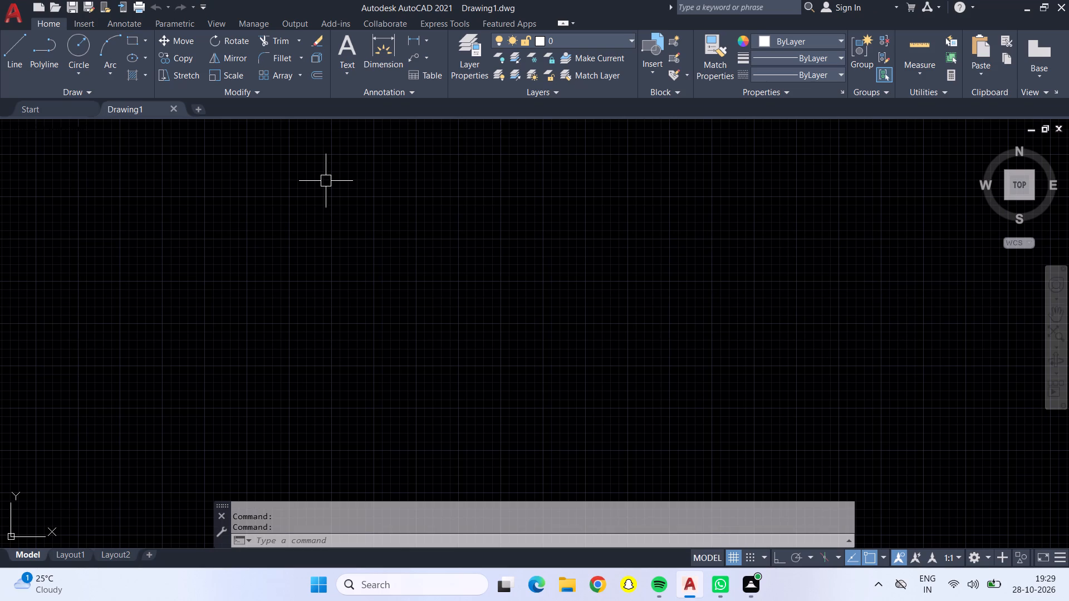
Set the drawing units to Engineering length with 0'-0" precision and an insertion scale in Inches.
{"action": "type", "text": "un"}
{"action": "key", "text": "Return"}
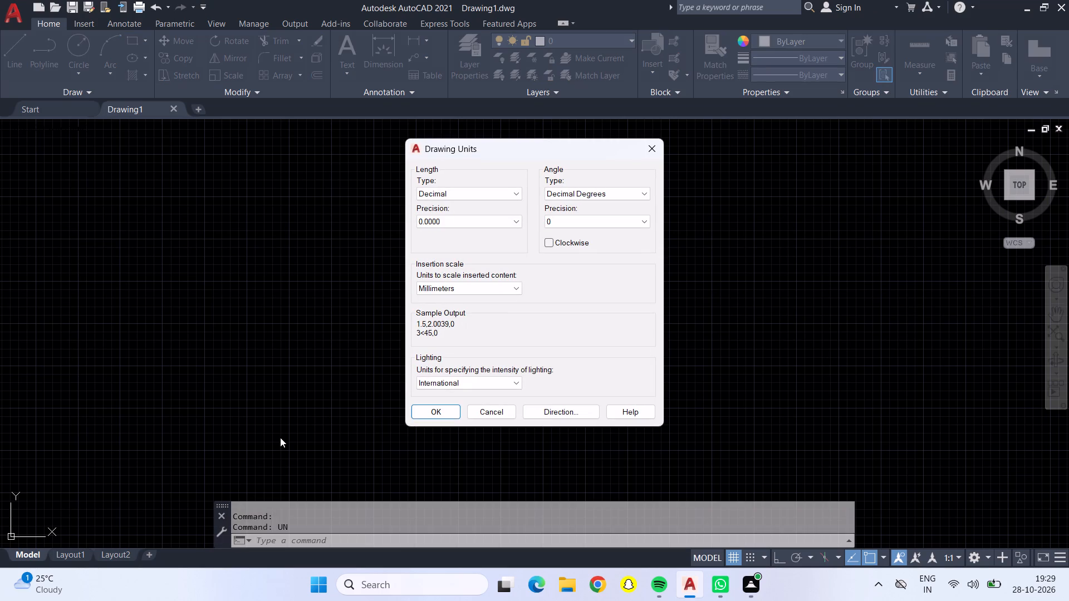
{"action": "left_click", "coordinate": [460, 193]}
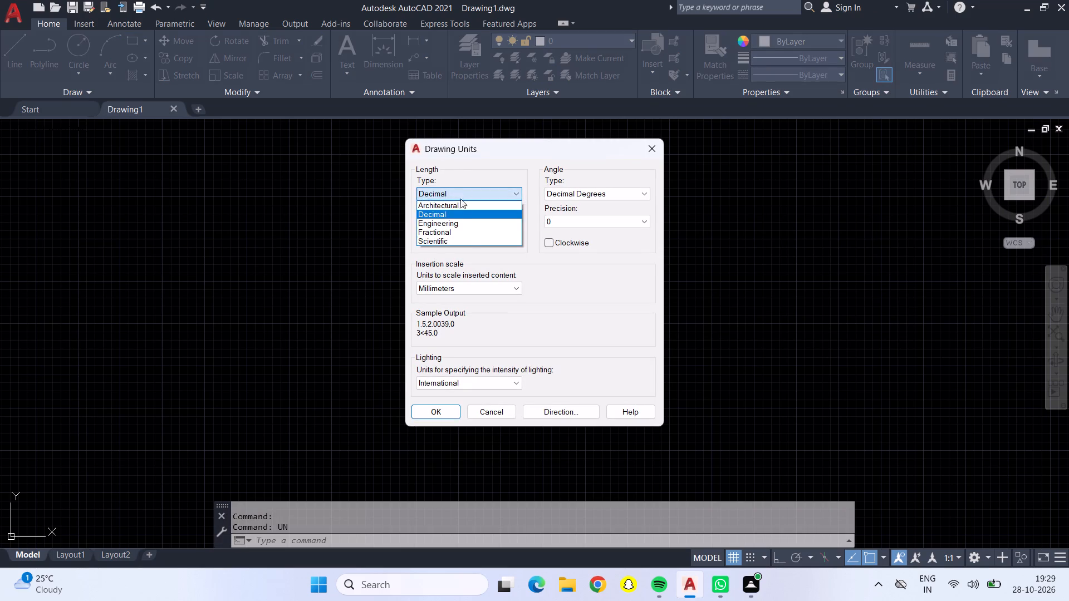
{"action": "left_click", "coordinate": [467, 224]}
{"action": "left_click", "coordinate": [459, 217]}
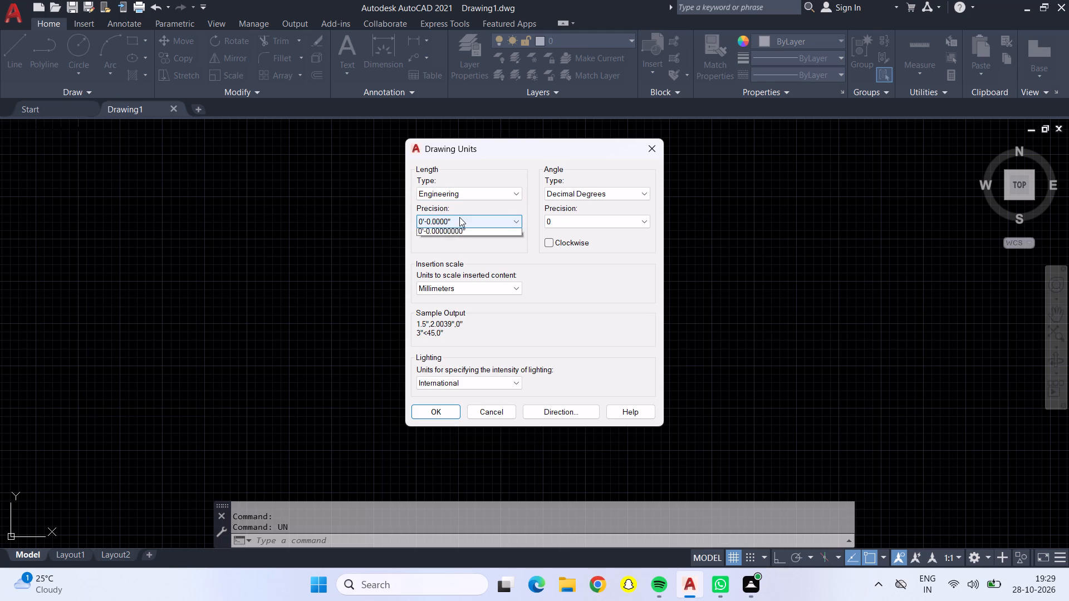
{"action": "left_click", "coordinate": [456, 233]}
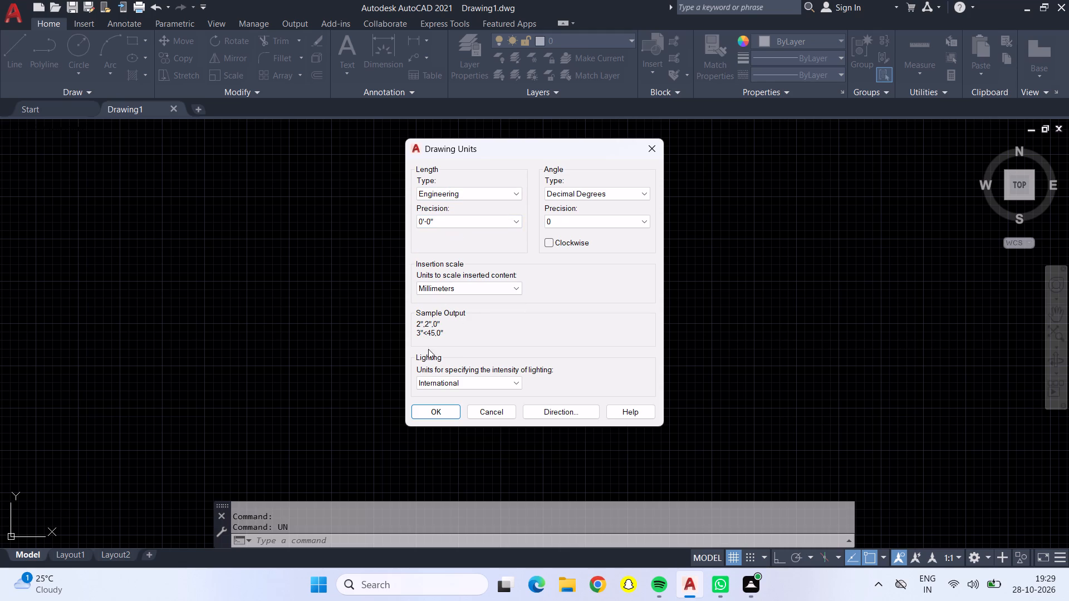
{"action": "left_click", "coordinate": [480, 291]}
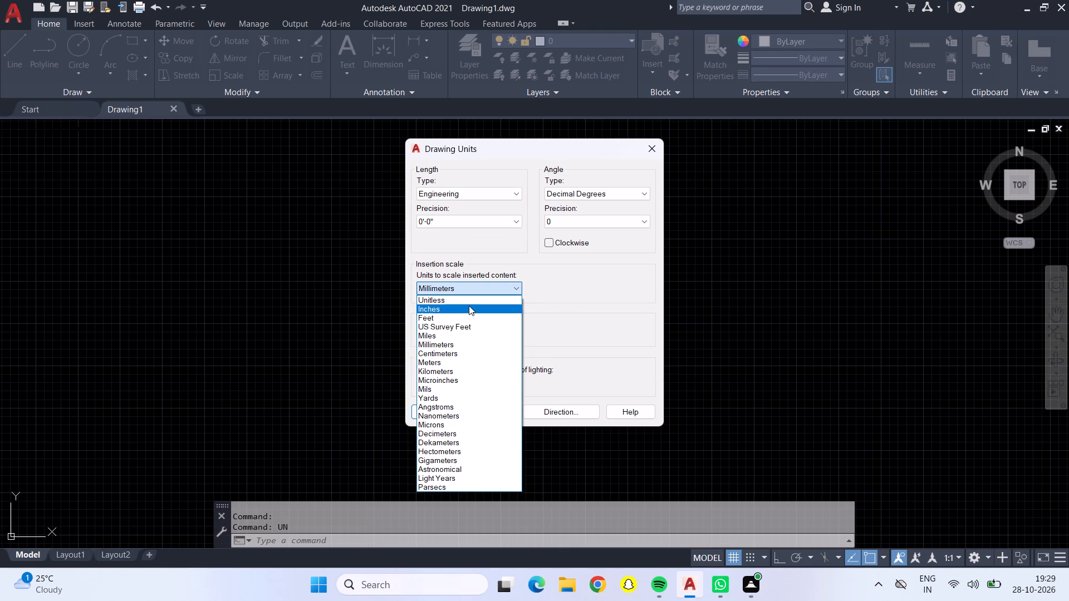
{"action": "left_click", "coordinate": [469, 307]}
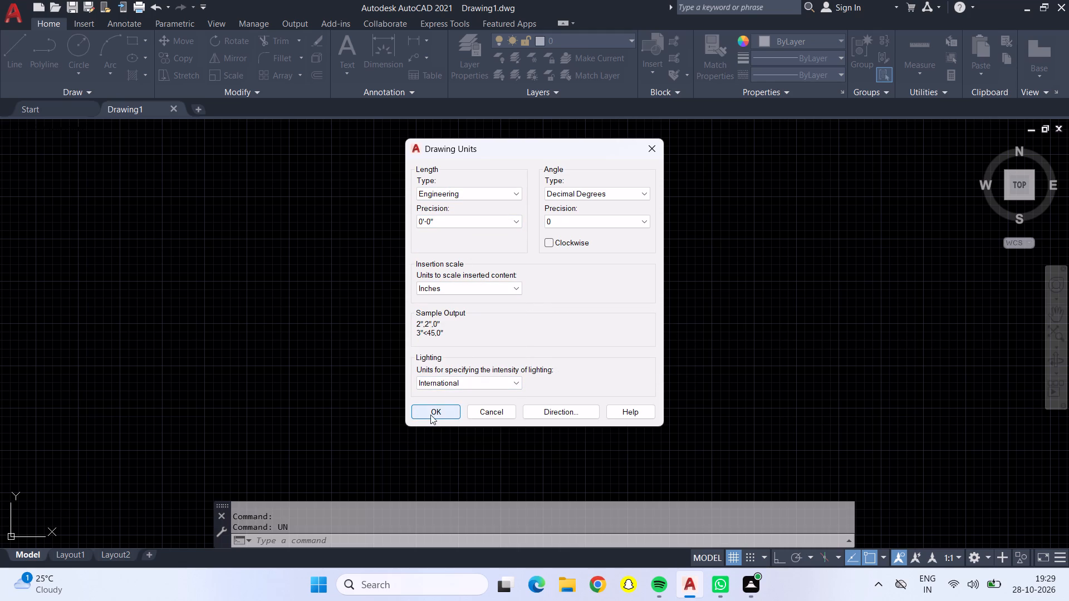
{"action": "left_click_drag", "start_coordinate": [431, 414], "coordinate": [436, 412]}
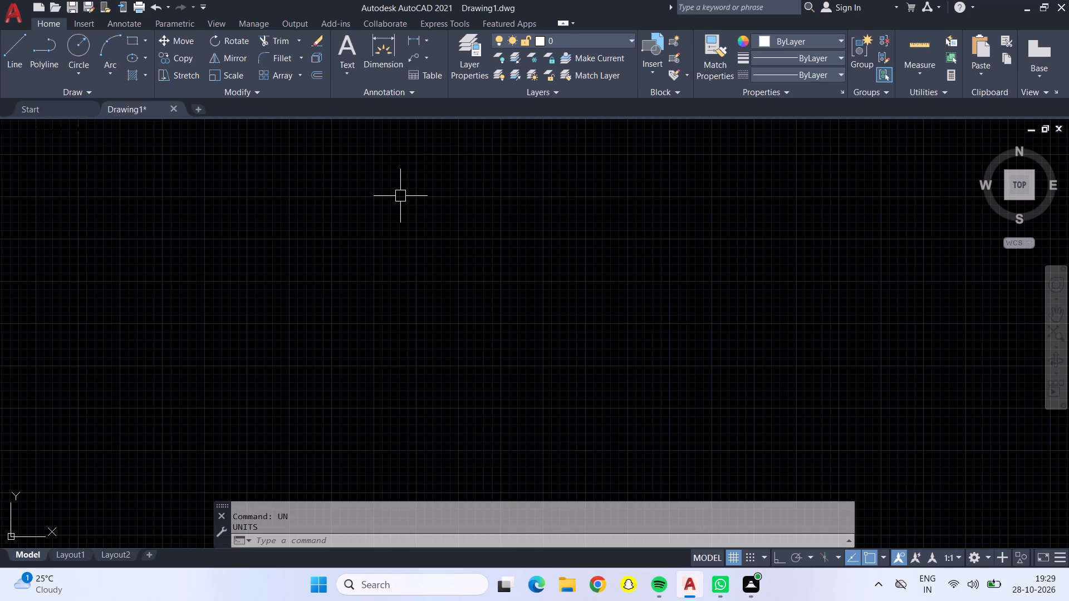
{"action": "key", "text": "Escape"}
Modify the ISO-25 dimension style so its primary linear units are Engineering with 0'-0" precision.
{"action": "key", "text": "d"}
{"action": "key", "text": "Return"}
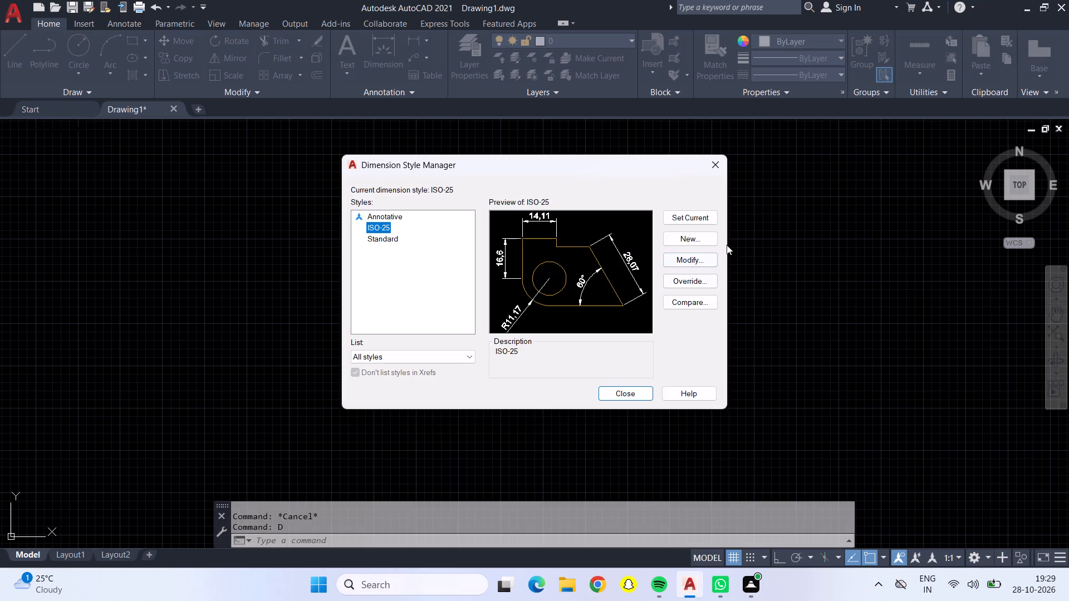
{"action": "left_click", "coordinate": [703, 262]}
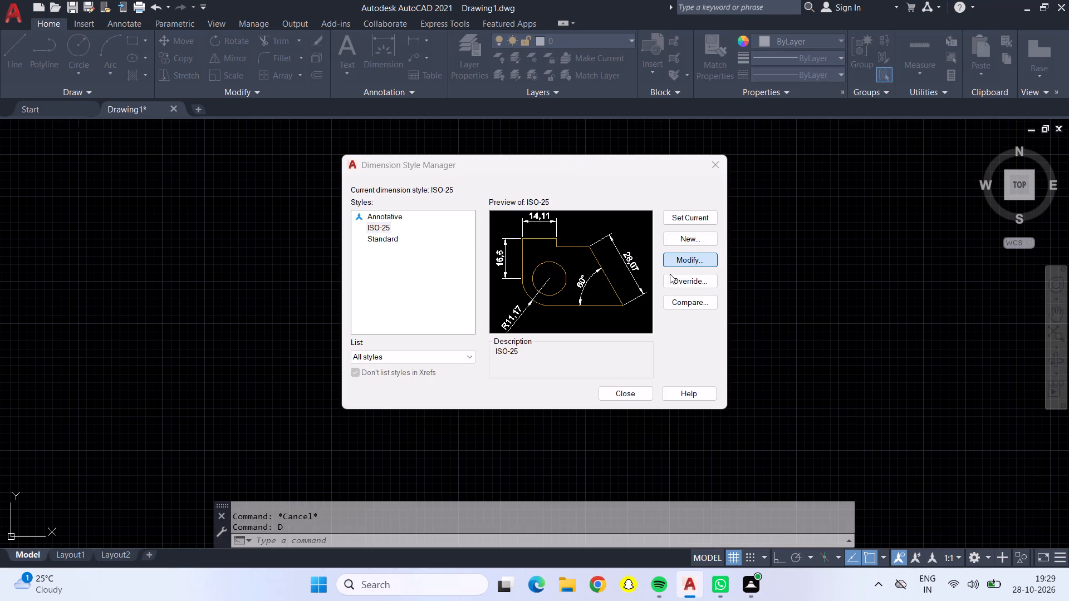
{"action": "left_click", "coordinate": [673, 253]}
{"action": "left_click", "coordinate": [519, 166]}
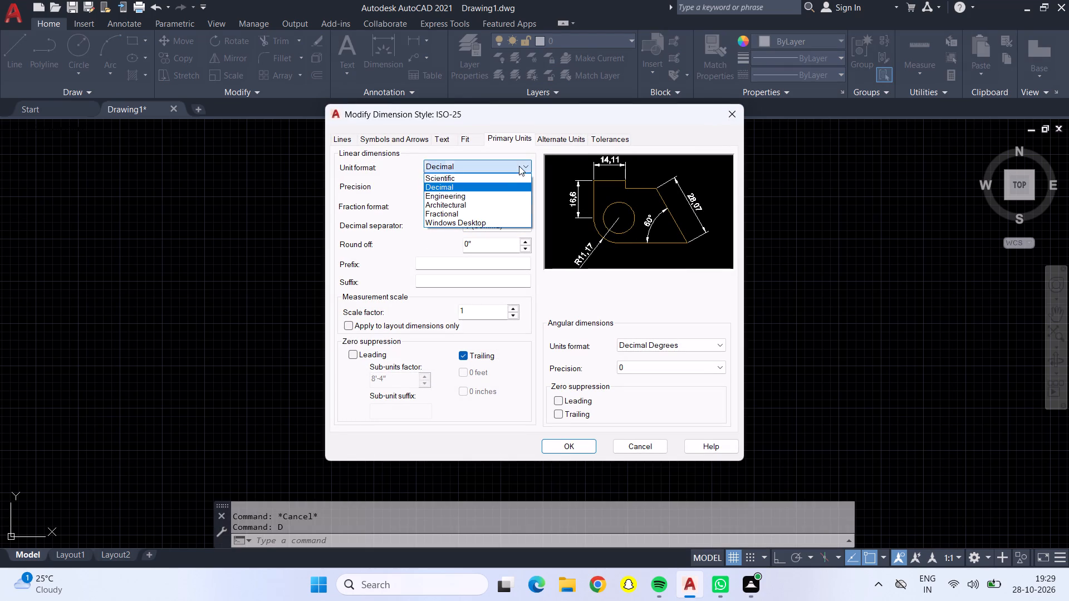
{"action": "left_click", "coordinate": [523, 194]}
{"action": "left_click", "coordinate": [521, 187]}
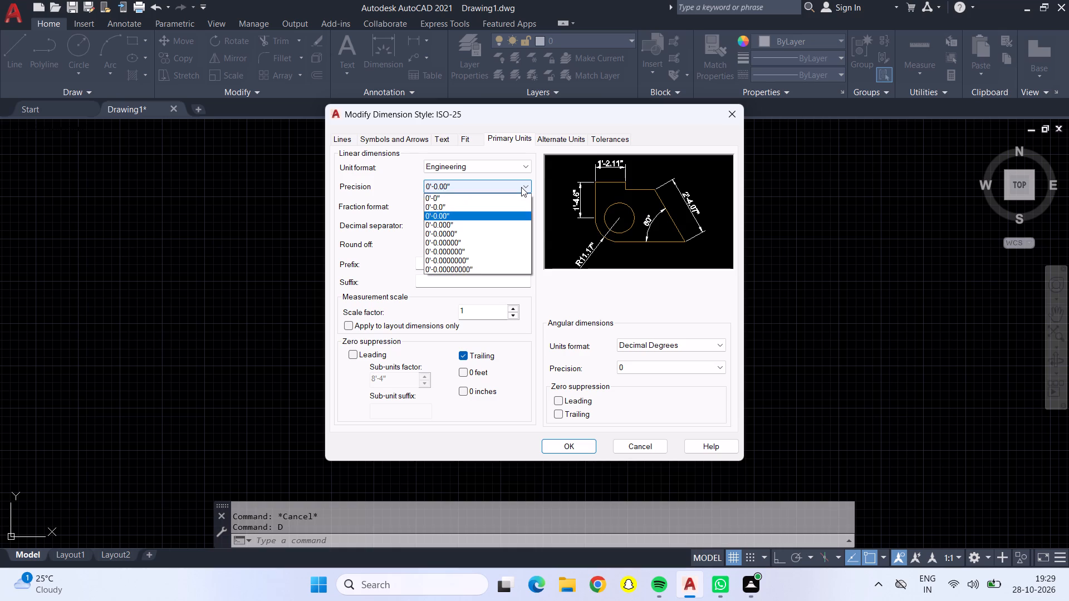
{"action": "left_click", "coordinate": [518, 196]}
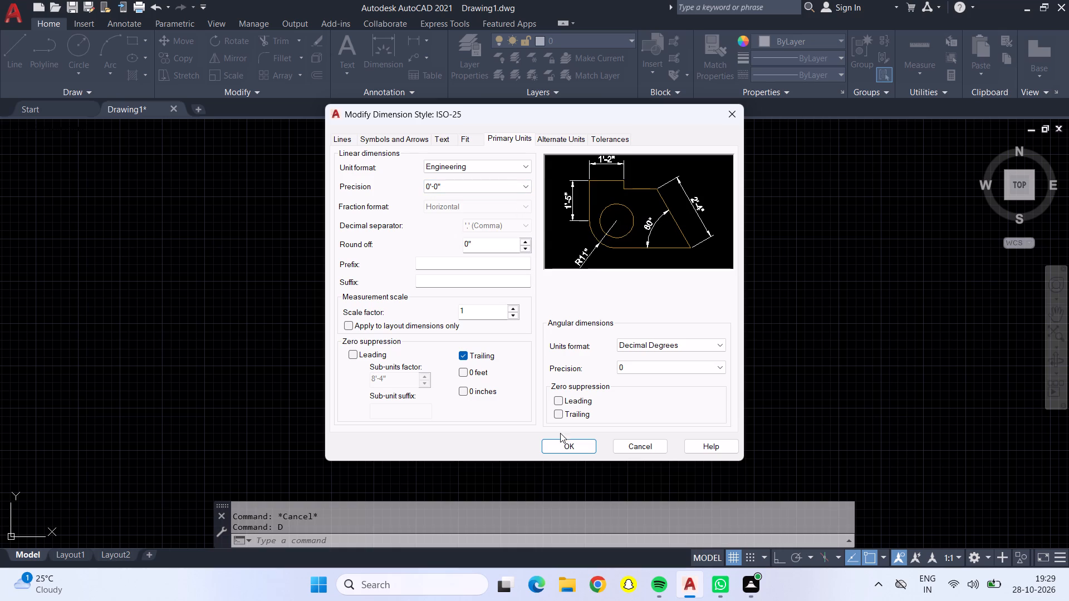
{"action": "left_click", "coordinate": [565, 450]}
{"action": "left_click", "coordinate": [620, 392]}
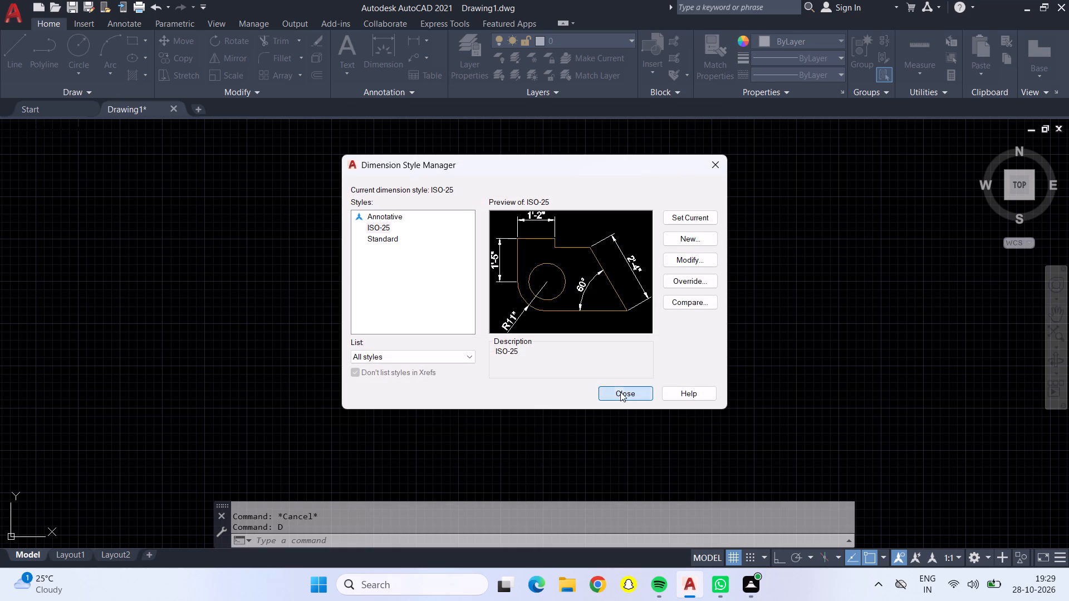
Draw a closed upright rectangle of lines, 20' wide and 50' high, with Ortho on.
{"action": "scroll", "coordinate": [566, 316], "scroll_direction": "down", "scroll_amount": 1}
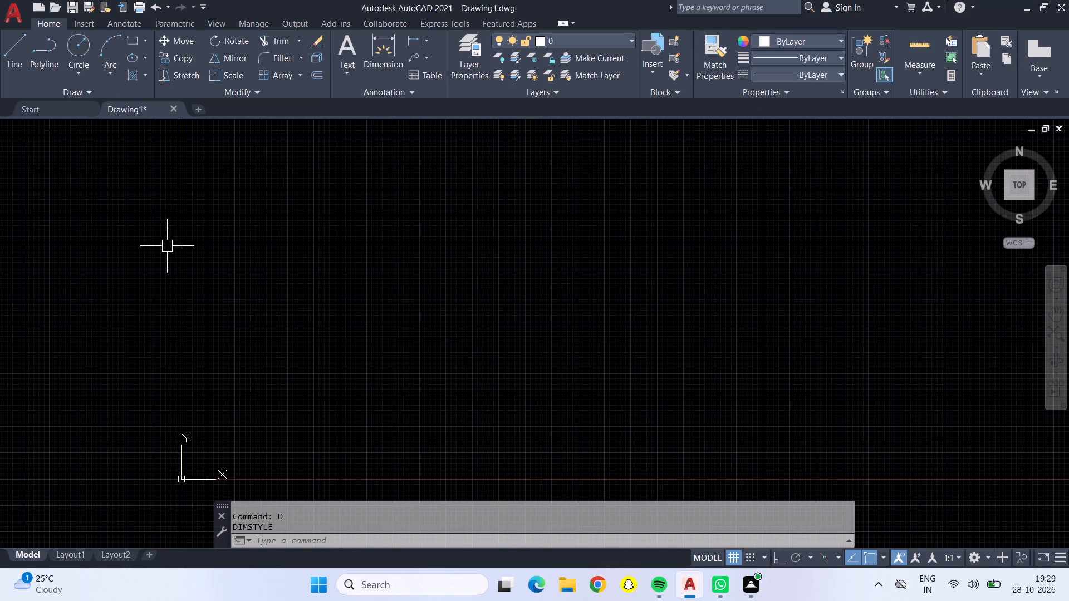
{"action": "left_click_drag", "start_coordinate": [12, 50], "coordinate": [14, 56]}
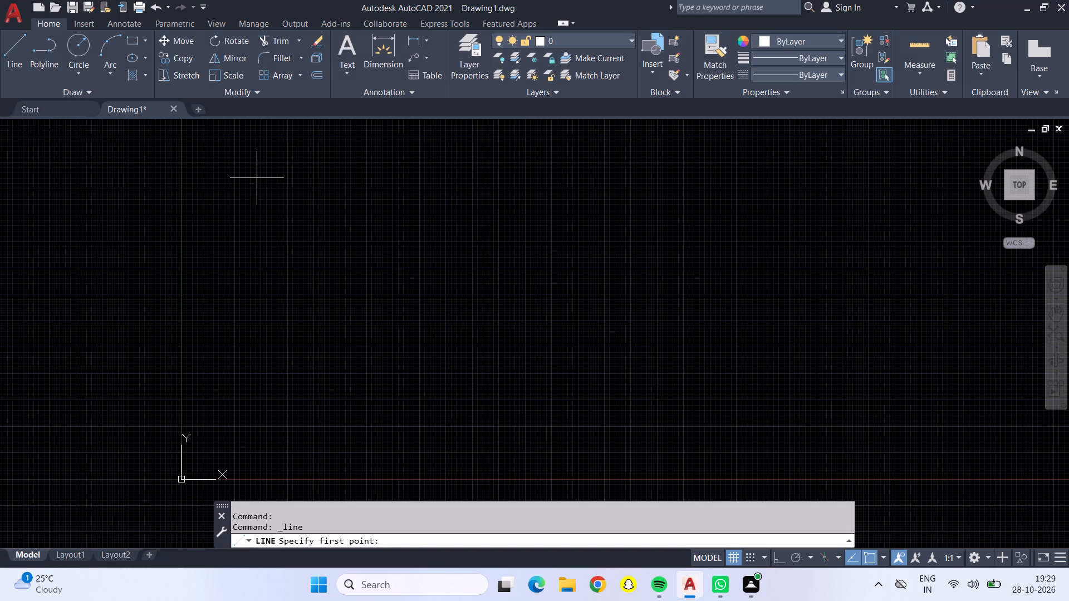
{"action": "left_click", "coordinate": [292, 175]}
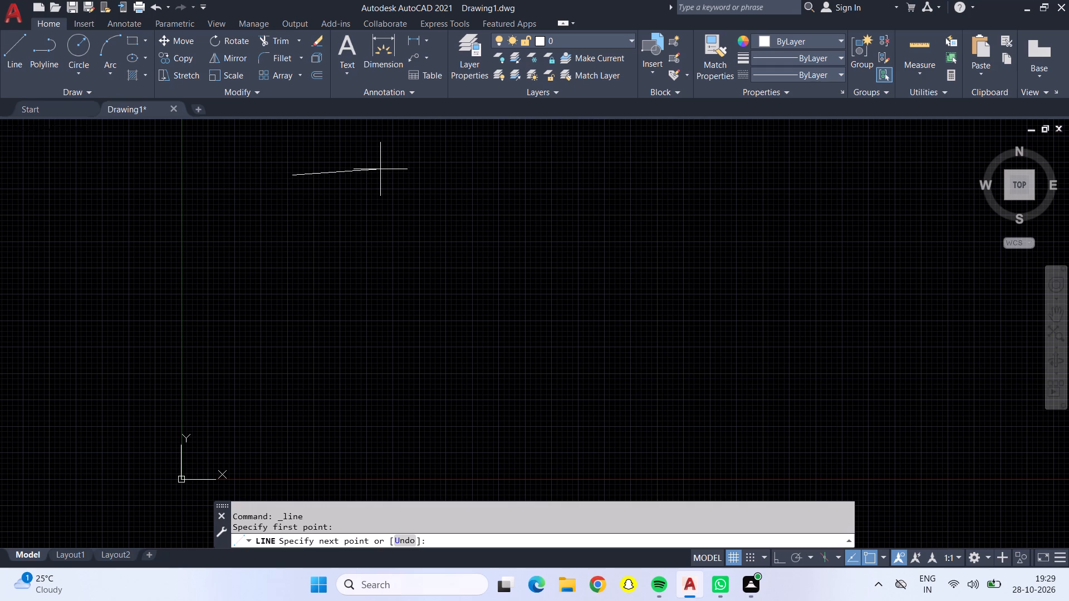
{"action": "key", "text": "F8"}
{"action": "type", "text": "20'"}
{"action": "key", "text": "Return"}
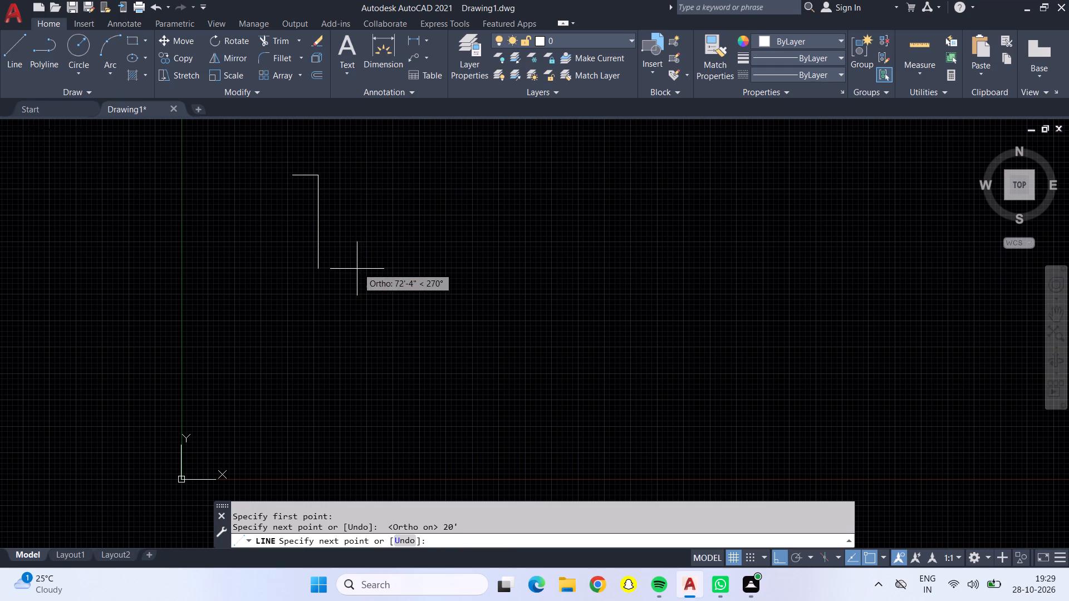
{"action": "type", "text": "50'"}
{"action": "key", "text": "Return"}
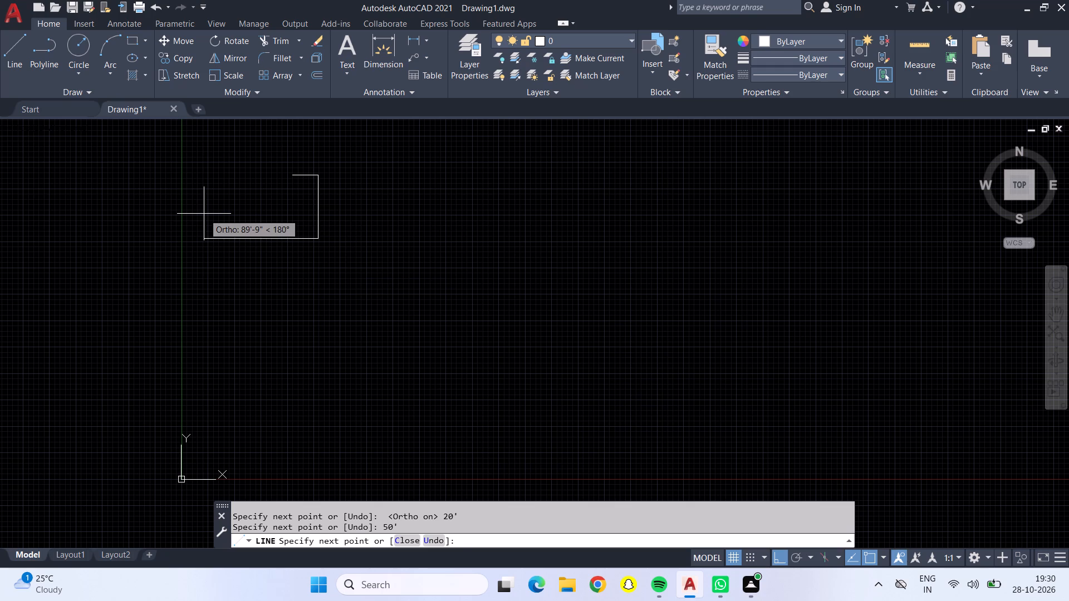
{"action": "type", "text": "20'"}
{"action": "key", "text": "Return"}
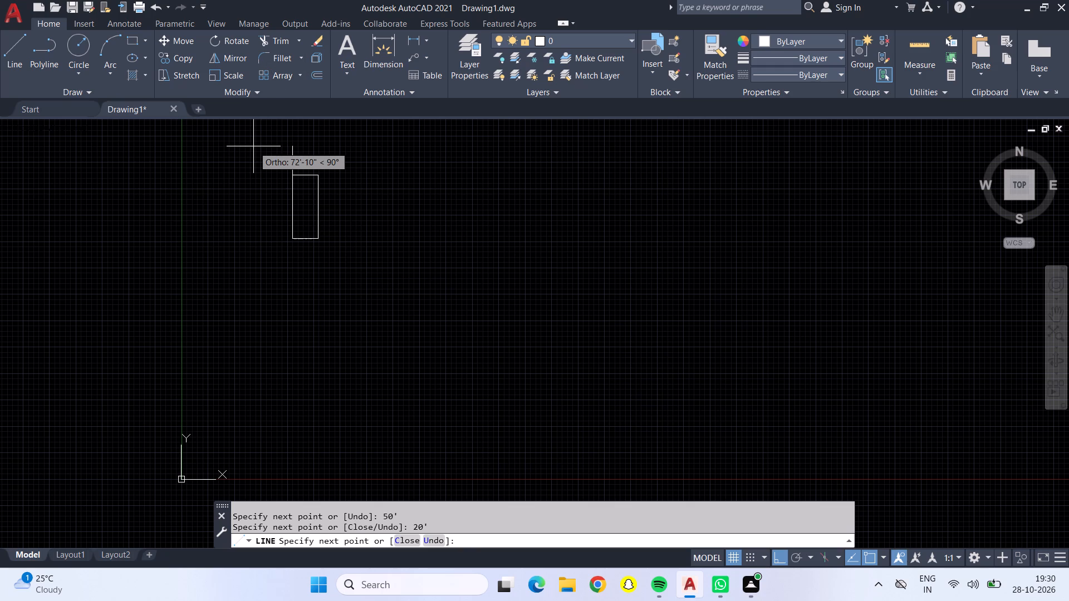
{"action": "type", "text": "50'"}
{"action": "key", "text": "Return"}
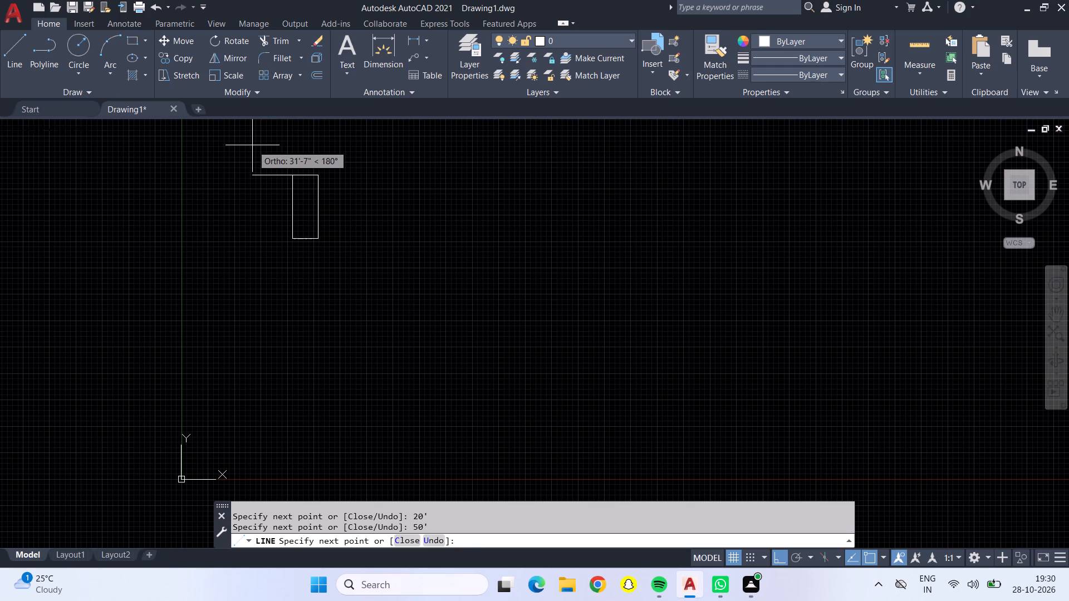
{"action": "key", "text": "Return"}
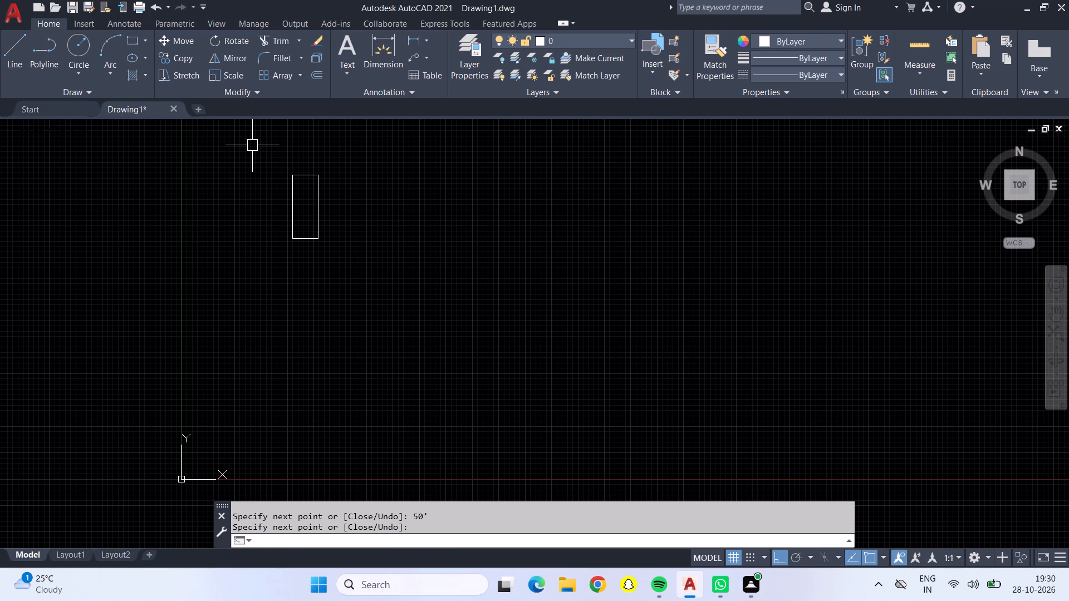
Offset the two long vertical sides of the rectangle 9" inward to form the side walls.
{"action": "scroll", "coordinate": [312, 186], "scroll_direction": "down", "scroll_amount": 1}
{"action": "scroll", "coordinate": [312, 186], "scroll_direction": "up", "scroll_amount": 1}
{"action": "scroll", "coordinate": [296, 204], "scroll_direction": "down", "scroll_amount": 1}
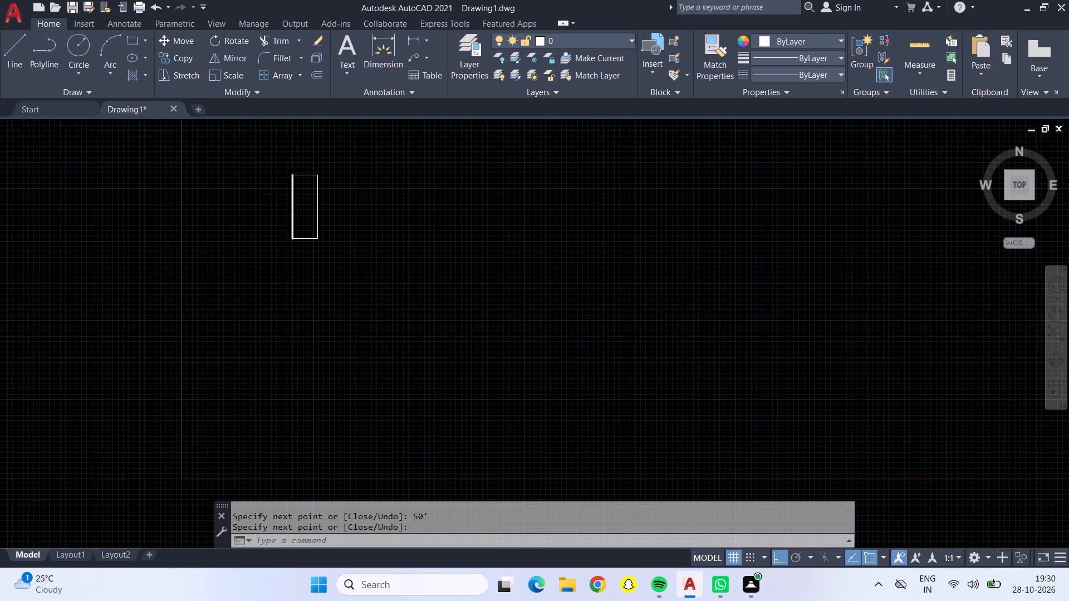
{"action": "scroll", "coordinate": [296, 204], "scroll_direction": "up", "scroll_amount": 4}
{"action": "scroll", "coordinate": [309, 209], "scroll_direction": "down", "scroll_amount": 1}
{"action": "middle_click_drag", "start_coordinate": [313, 205], "coordinate": [498, 370]}
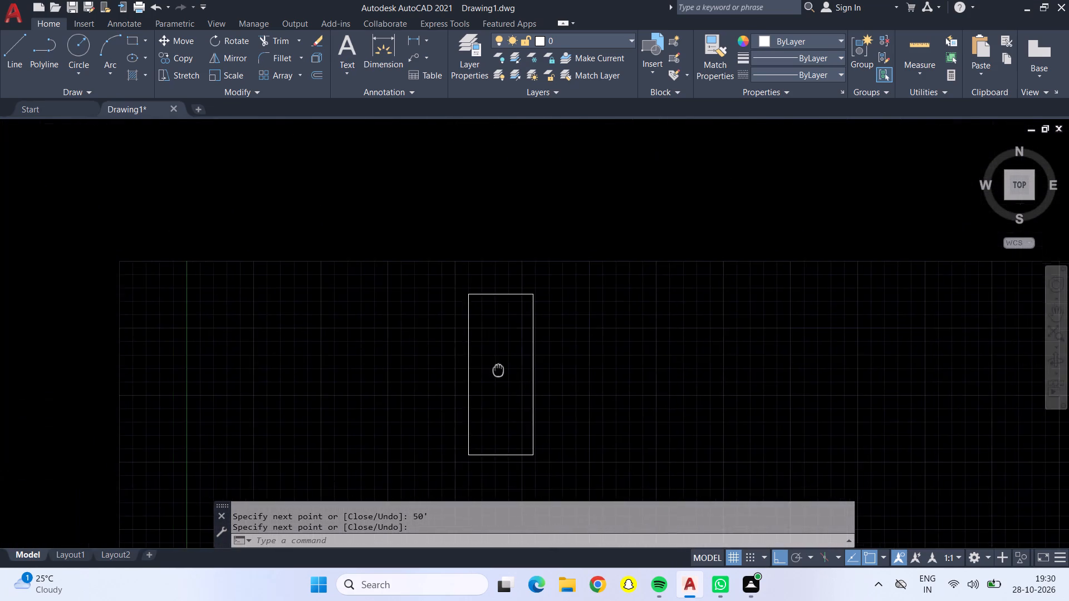
{"action": "middle_click_drag", "start_coordinate": [498, 370], "coordinate": [470, 361]}
{"action": "scroll", "coordinate": [478, 366], "scroll_direction": "up", "scroll_amount": 1}
{"action": "middle_click_drag", "start_coordinate": [448, 344], "coordinate": [373, 264]}
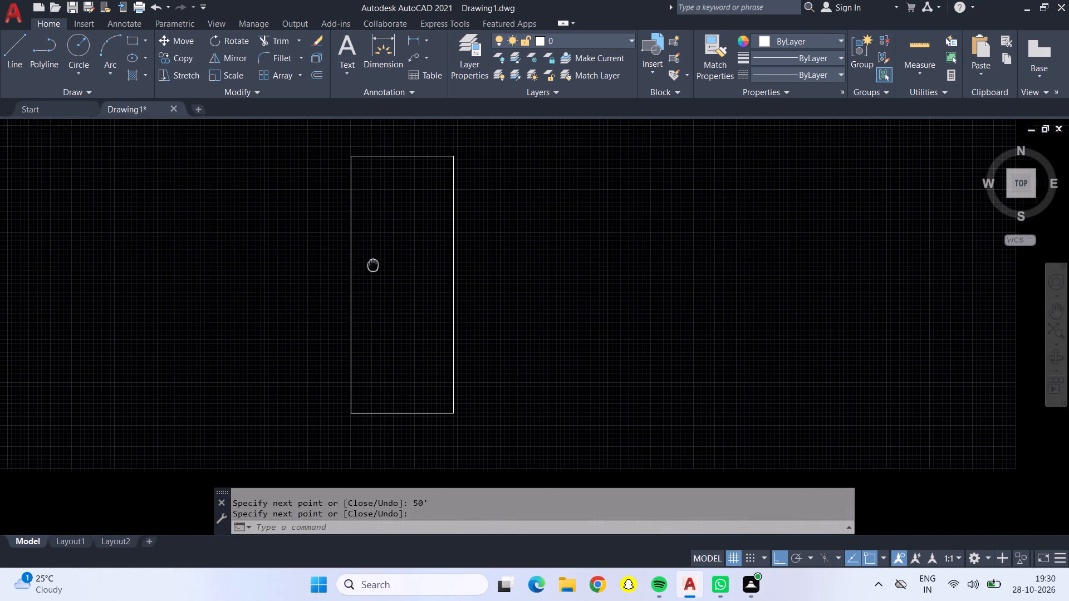
{"action": "scroll", "coordinate": [380, 264], "scroll_direction": "up", "scroll_amount": 1}
{"action": "scroll", "coordinate": [385, 263], "scroll_direction": "down", "scroll_amount": 1}
{"action": "middle_click_drag", "start_coordinate": [385, 263], "coordinate": [358, 254]}
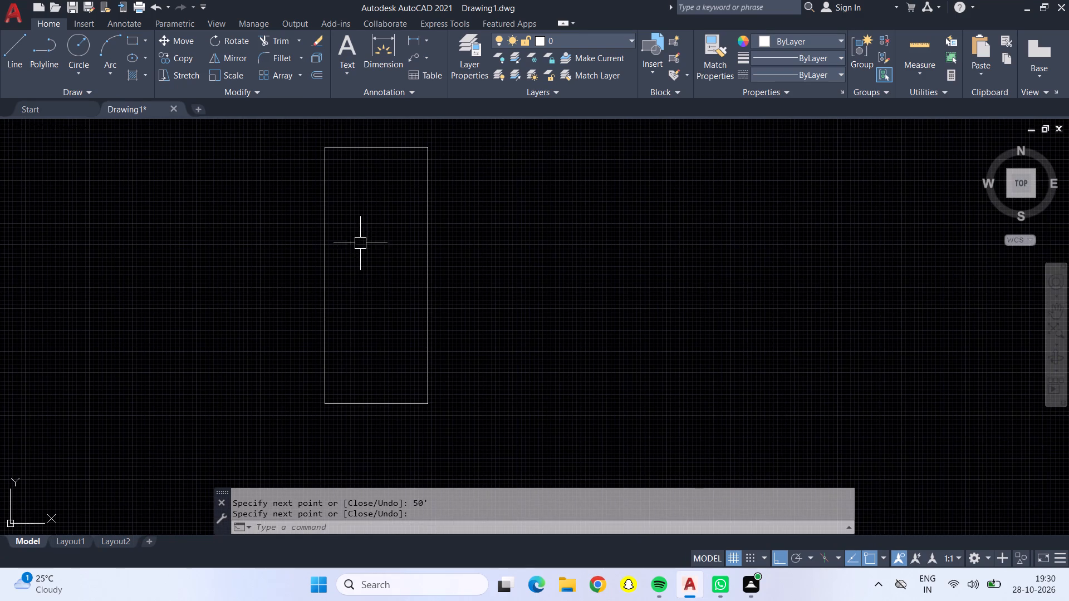
{"action": "key", "text": "Escape"}
{"action": "key", "text": "o"}
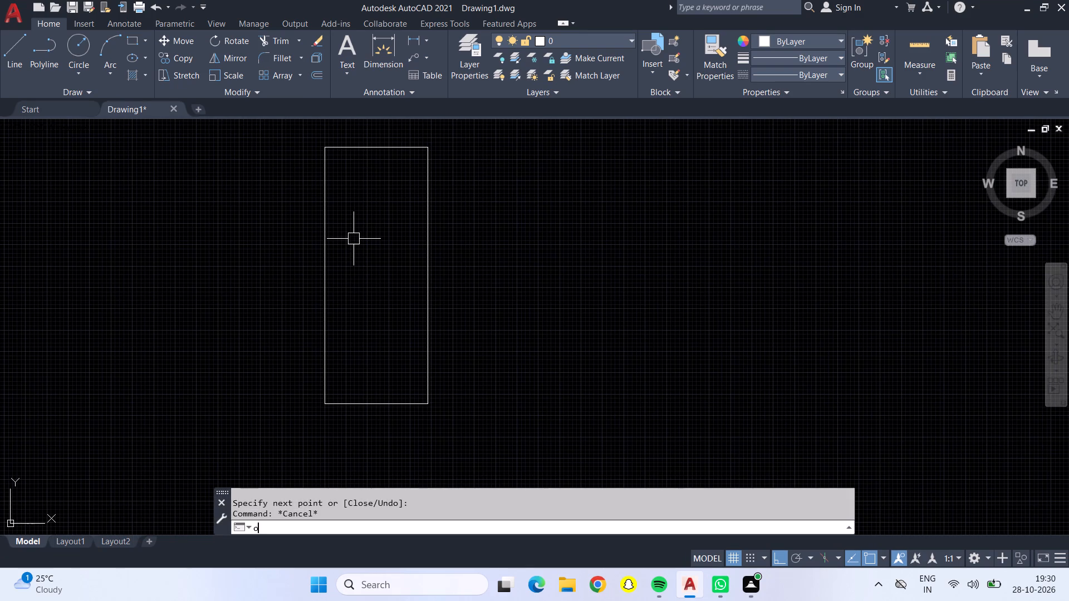
{"action": "key", "text": "Return"}
{"action": "type", "text": "9\""}
{"action": "key", "text": "Return"}
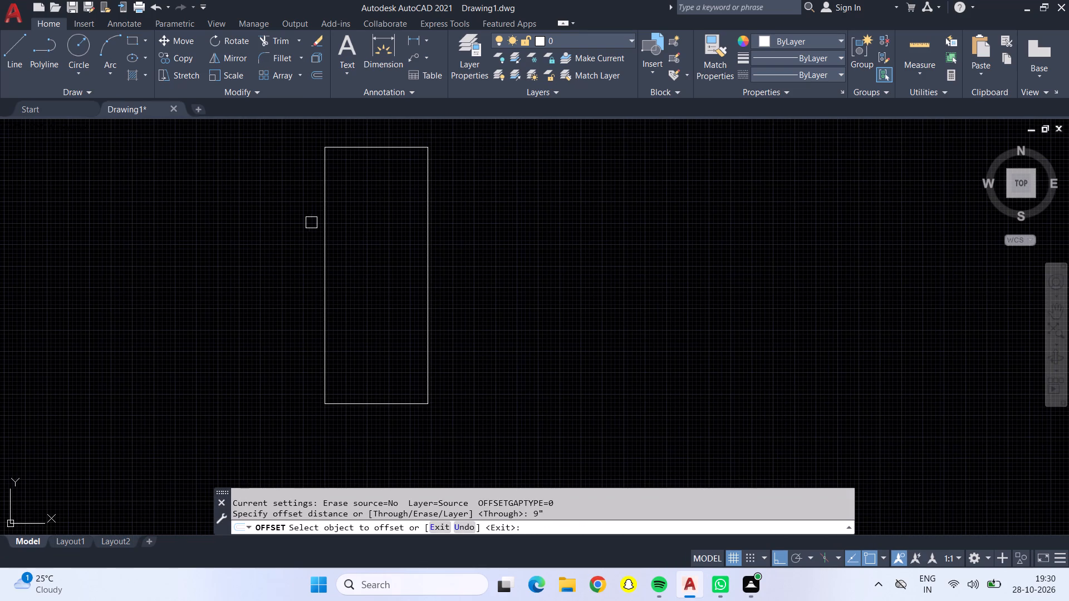
{"action": "left_click_drag", "start_coordinate": [326, 245], "coordinate": [335, 243]}
{"action": "left_click", "coordinate": [378, 255]}
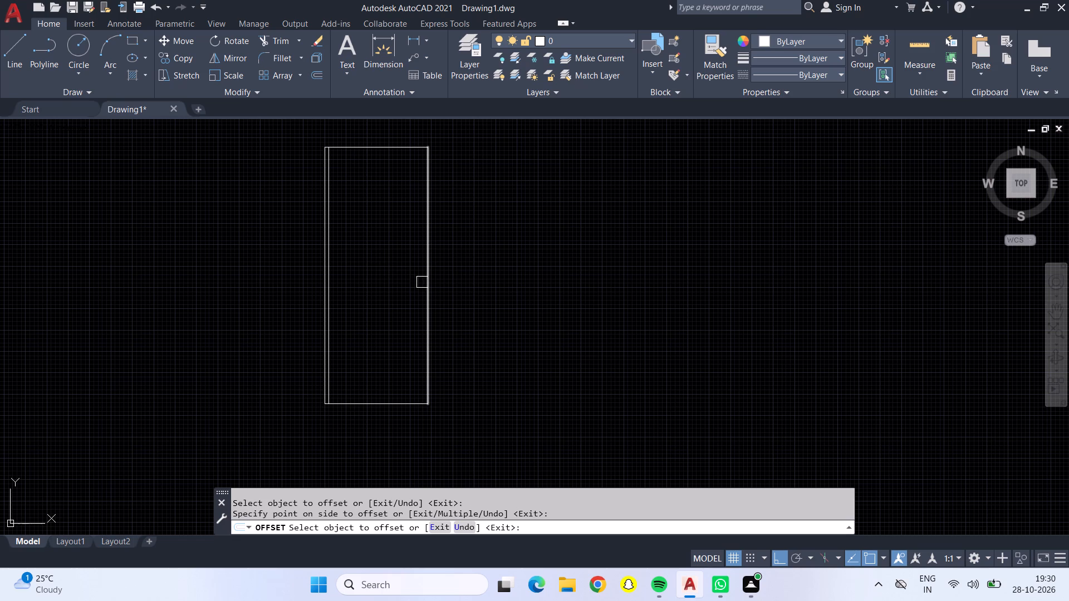
{"action": "left_click_drag", "start_coordinate": [430, 284], "coordinate": [415, 284]}
{"action": "left_click_drag", "start_coordinate": [357, 267], "coordinate": [349, 220]}
Offset the top and bottom edges of the rectangle 9" inward to form the end walls.
{"action": "left_click_drag", "start_coordinate": [360, 146], "coordinate": [359, 172]}
{"action": "left_click", "coordinate": [357, 210]}
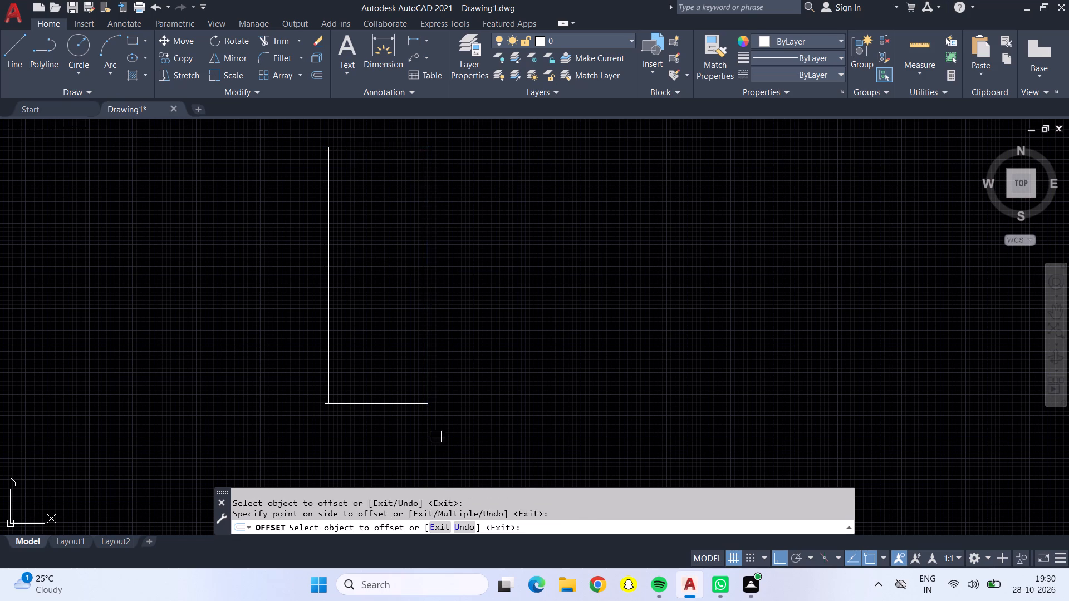
{"action": "left_click", "coordinate": [379, 398]}
{"action": "left_click", "coordinate": [403, 302]}
{"action": "left_click_drag", "start_coordinate": [387, 404], "coordinate": [386, 393]}
{"action": "left_click", "coordinate": [384, 376]}
{"action": "key", "text": "Escape"}
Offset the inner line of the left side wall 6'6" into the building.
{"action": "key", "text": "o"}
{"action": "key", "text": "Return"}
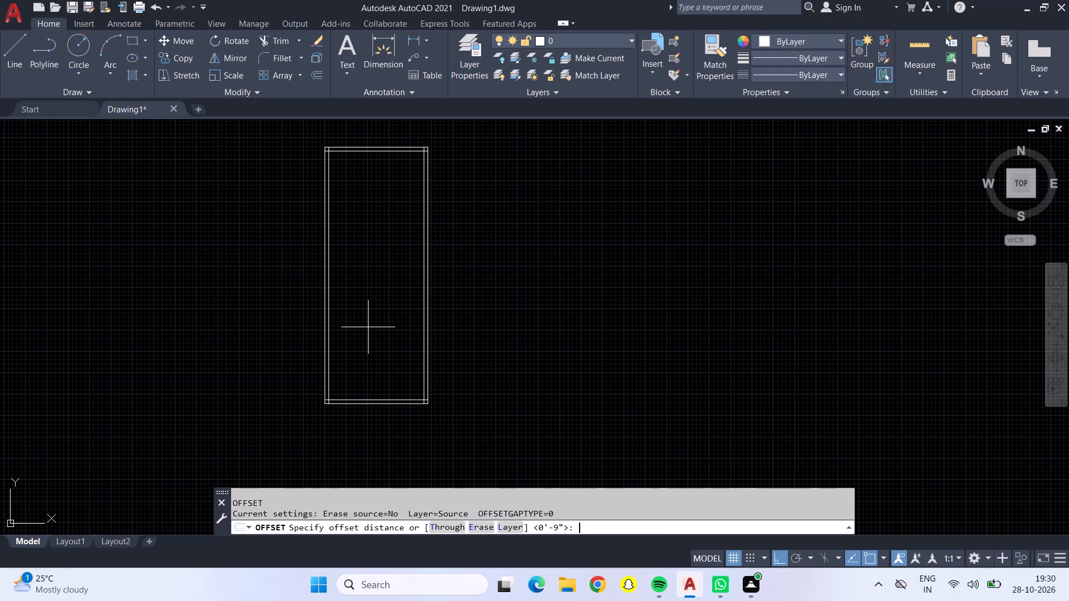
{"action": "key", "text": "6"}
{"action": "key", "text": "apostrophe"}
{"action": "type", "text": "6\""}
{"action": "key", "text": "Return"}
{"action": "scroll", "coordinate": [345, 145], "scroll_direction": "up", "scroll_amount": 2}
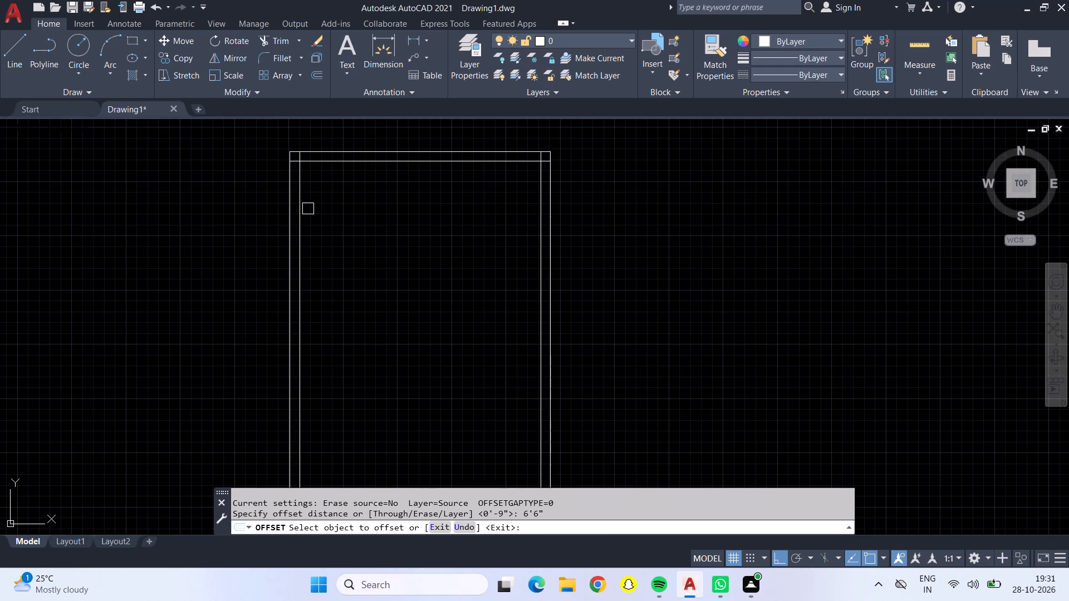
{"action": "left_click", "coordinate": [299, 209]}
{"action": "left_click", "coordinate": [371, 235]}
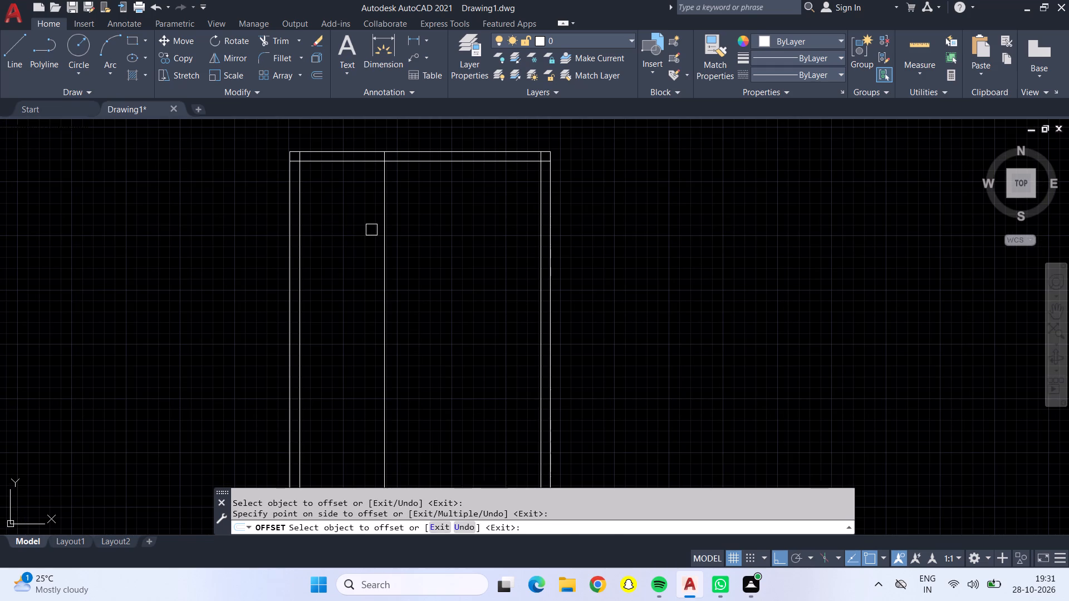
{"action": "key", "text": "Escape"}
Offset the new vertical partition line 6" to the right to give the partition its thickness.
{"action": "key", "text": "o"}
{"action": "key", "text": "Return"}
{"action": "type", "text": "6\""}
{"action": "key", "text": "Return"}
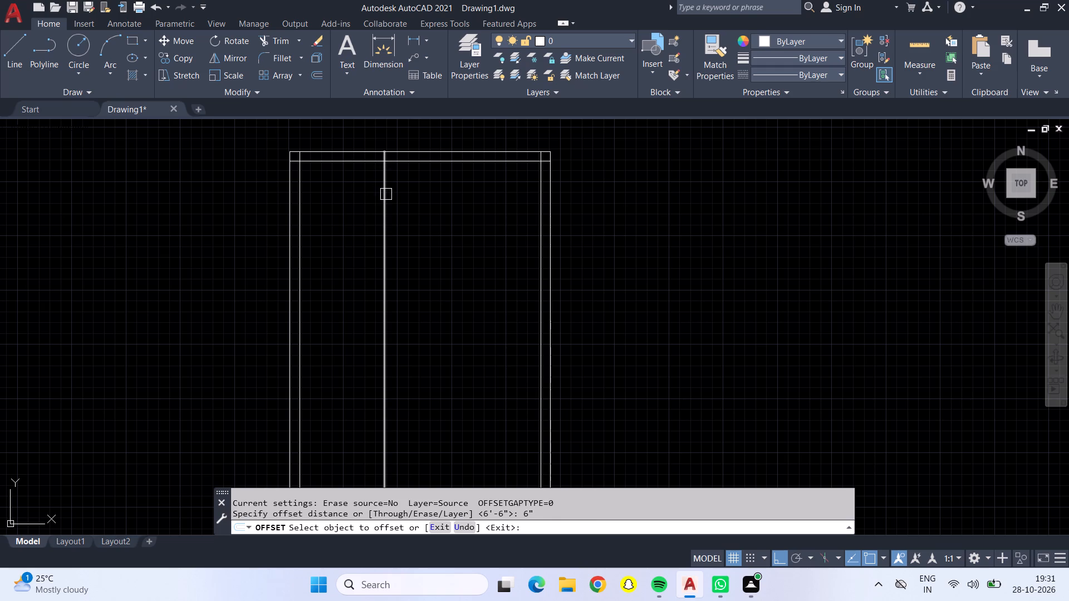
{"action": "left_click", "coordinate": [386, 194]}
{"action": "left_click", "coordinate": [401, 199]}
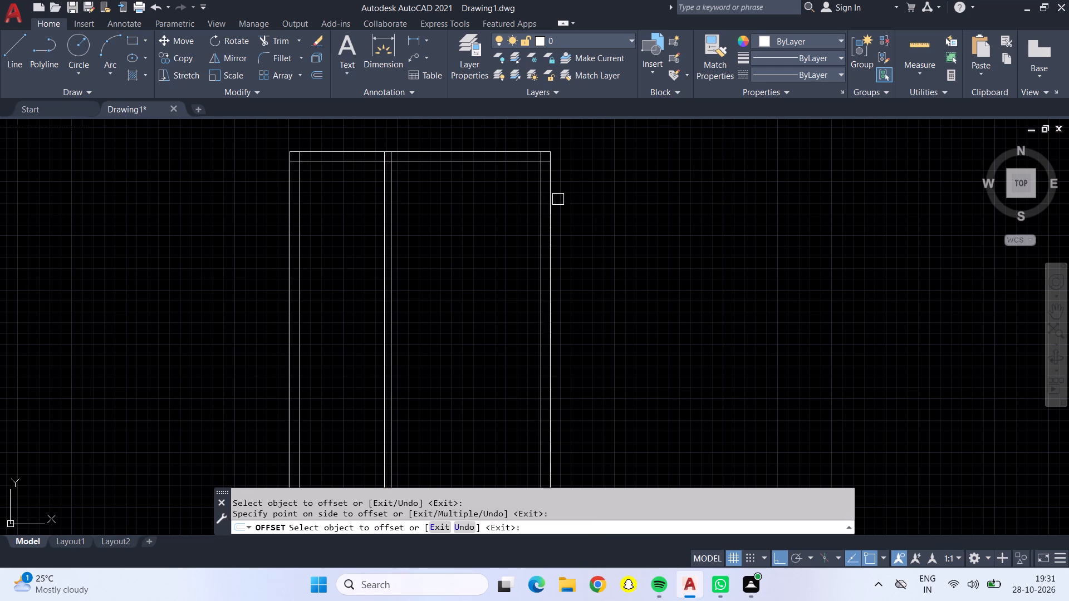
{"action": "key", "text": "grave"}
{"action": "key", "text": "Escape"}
Offset the top wall's inner line 13' downward and the right wall's inner line 13' to the left.
{"action": "key", "text": "o"}
{"action": "key", "text": "Return"}
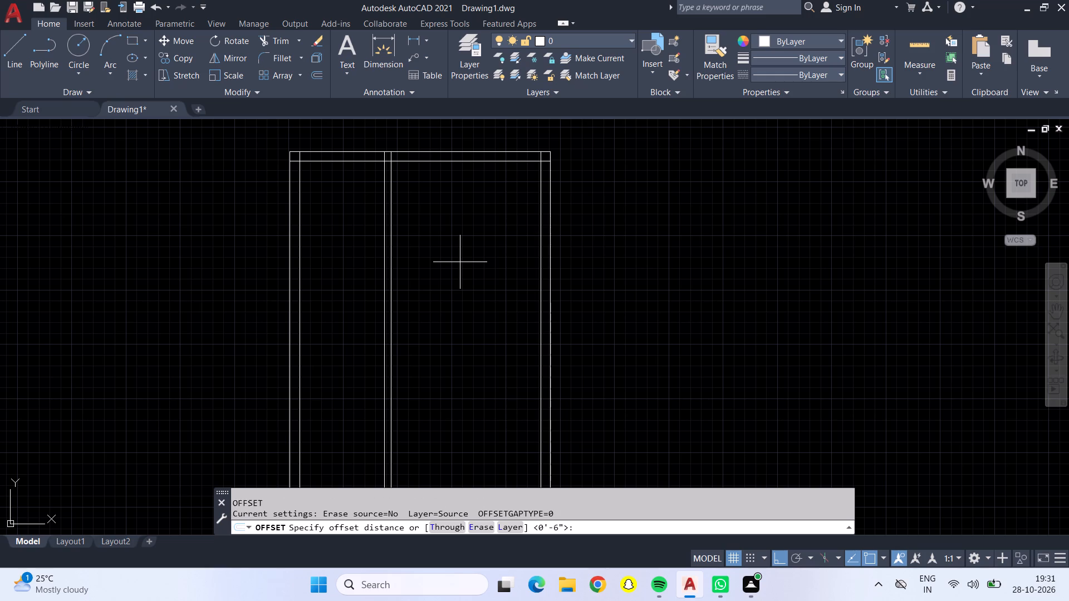
{"action": "key", "text": "1"}
{"action": "type", "text": "3'"}
{"action": "key", "text": "Return"}
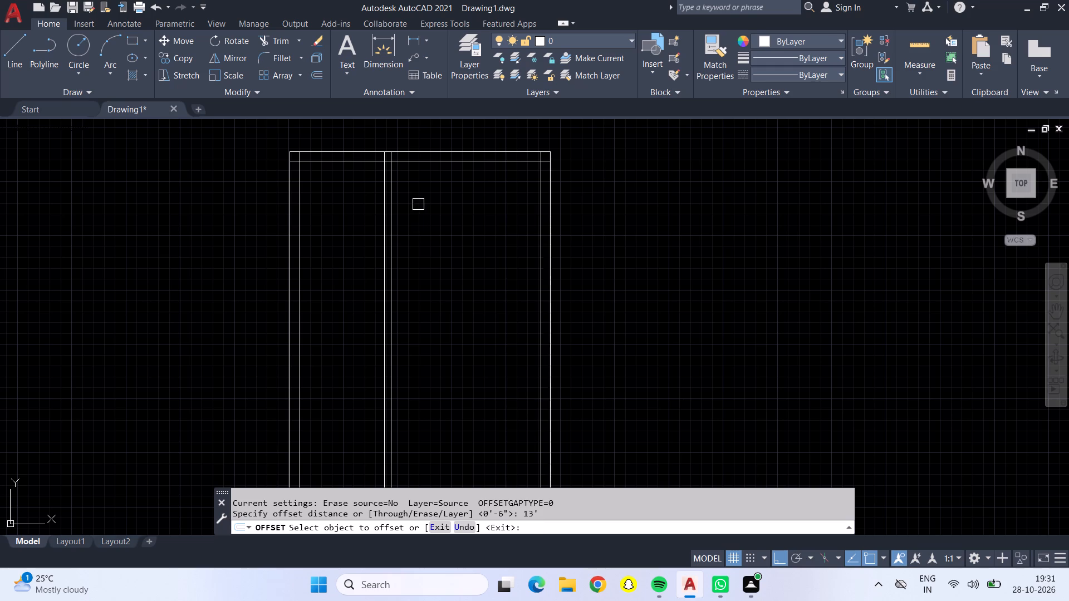
{"action": "left_click", "coordinate": [450, 165]}
{"action": "left_click", "coordinate": [443, 217]}
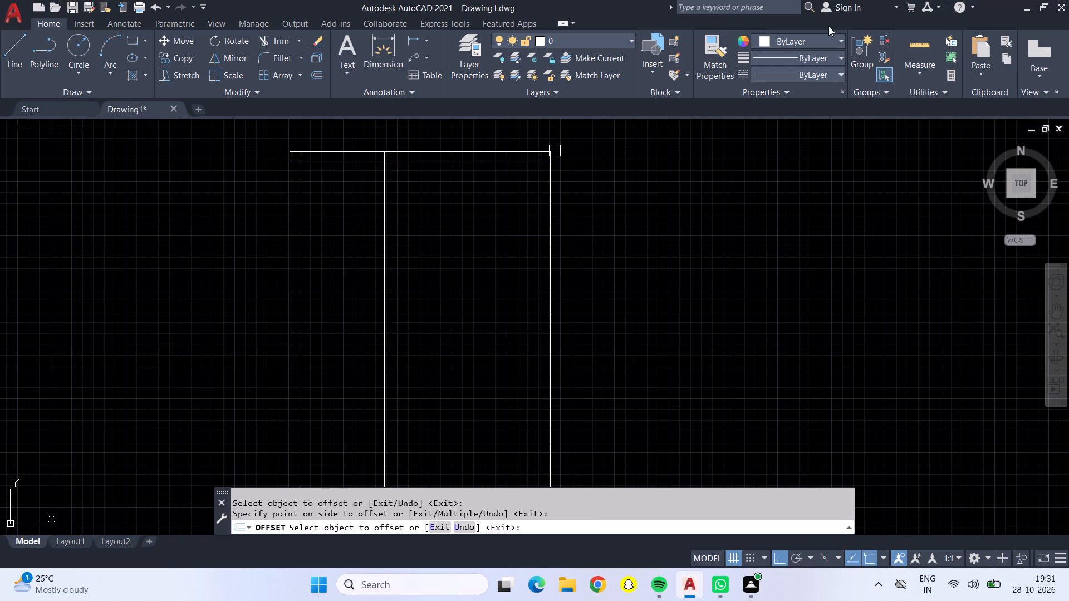
{"action": "left_click", "coordinate": [538, 291]}
{"action": "left_click", "coordinate": [363, 254]}
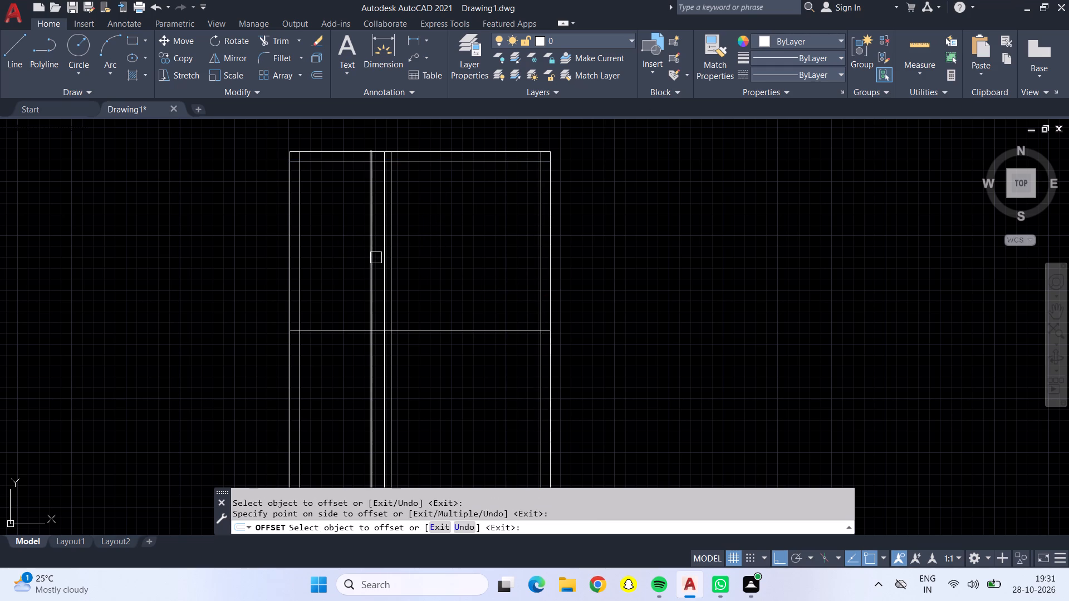
Check the room widths and the spacing between the vertical partition lines with Quick Measure.
{"action": "middle_click_drag", "start_coordinate": [463, 245], "coordinate": [438, 243]}
{"action": "scroll", "coordinate": [438, 243], "scroll_direction": "up", "scroll_amount": 1}
{"action": "scroll", "coordinate": [438, 235], "scroll_direction": "down", "scroll_amount": 1}
{"action": "middle_click_drag", "start_coordinate": [438, 235], "coordinate": [448, 200]}
{"action": "scroll", "coordinate": [448, 200], "scroll_direction": "up", "scroll_amount": 1}
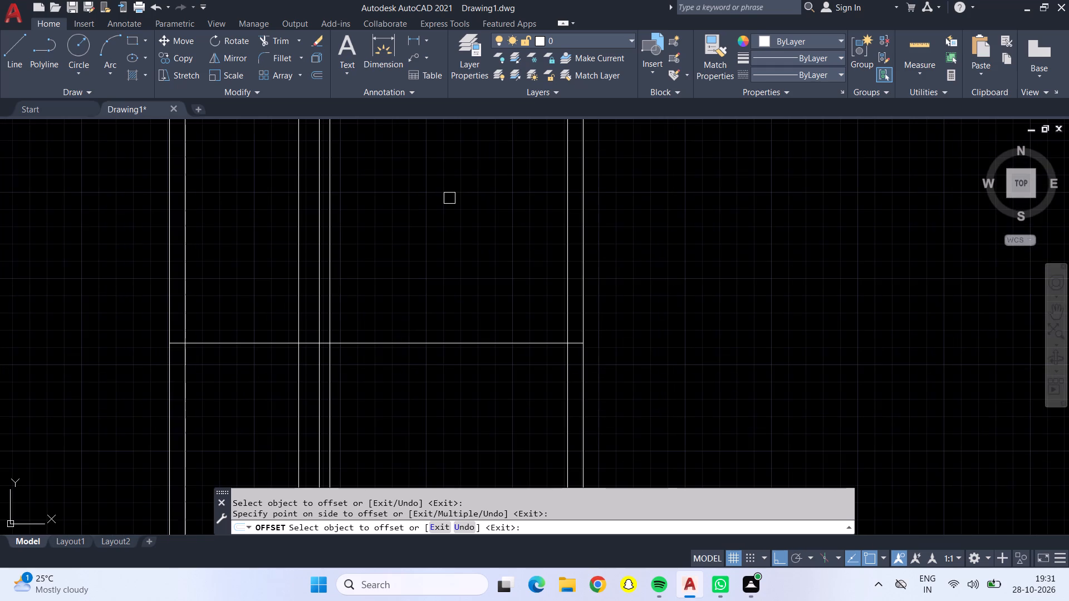
{"action": "scroll", "coordinate": [447, 209], "scroll_direction": "down", "scroll_amount": 1}
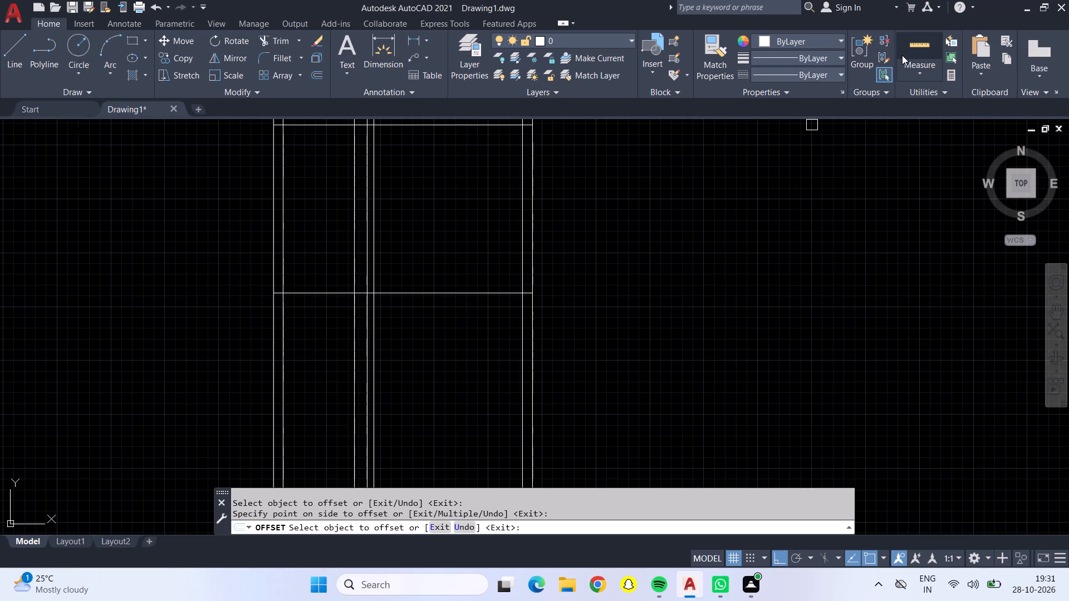
{"action": "left_click", "coordinate": [904, 54]}
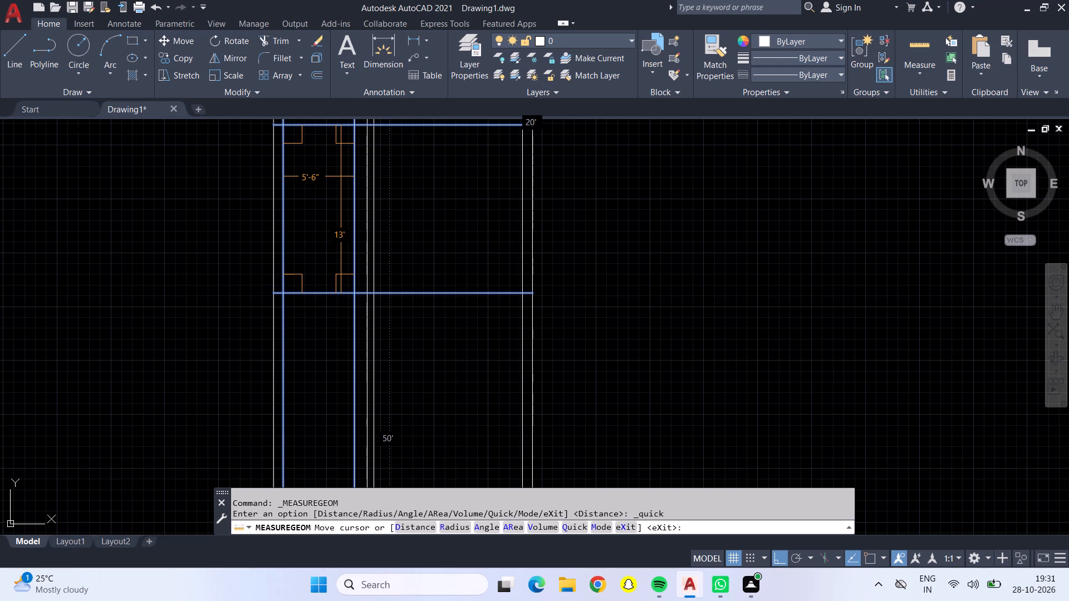
{"action": "middle_click_drag", "start_coordinate": [398, 186], "coordinate": [400, 219]}
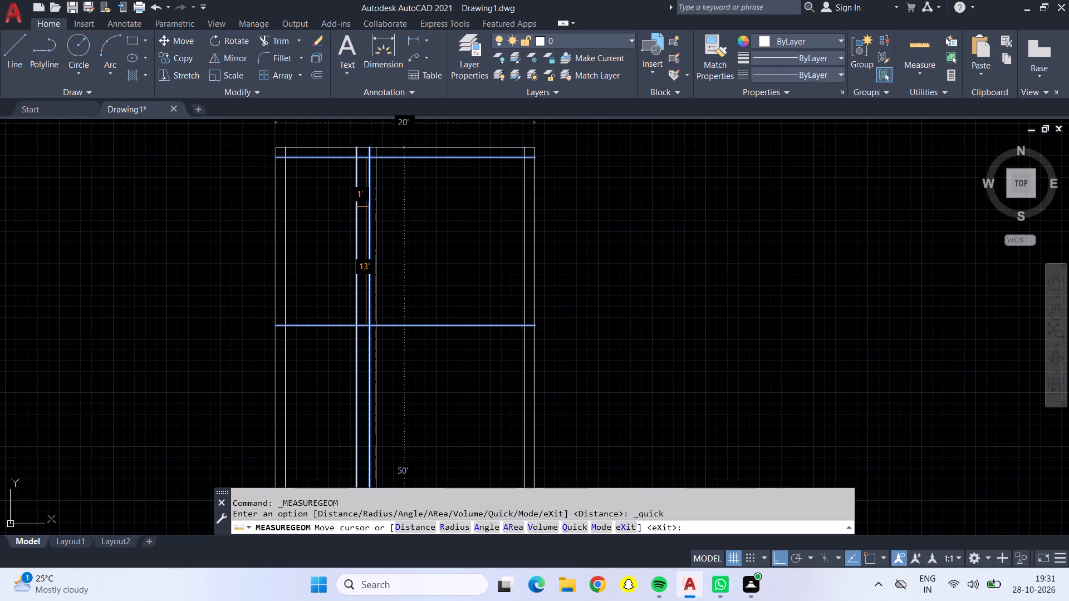
{"action": "scroll", "coordinate": [366, 207], "scroll_direction": "up", "scroll_amount": 3}
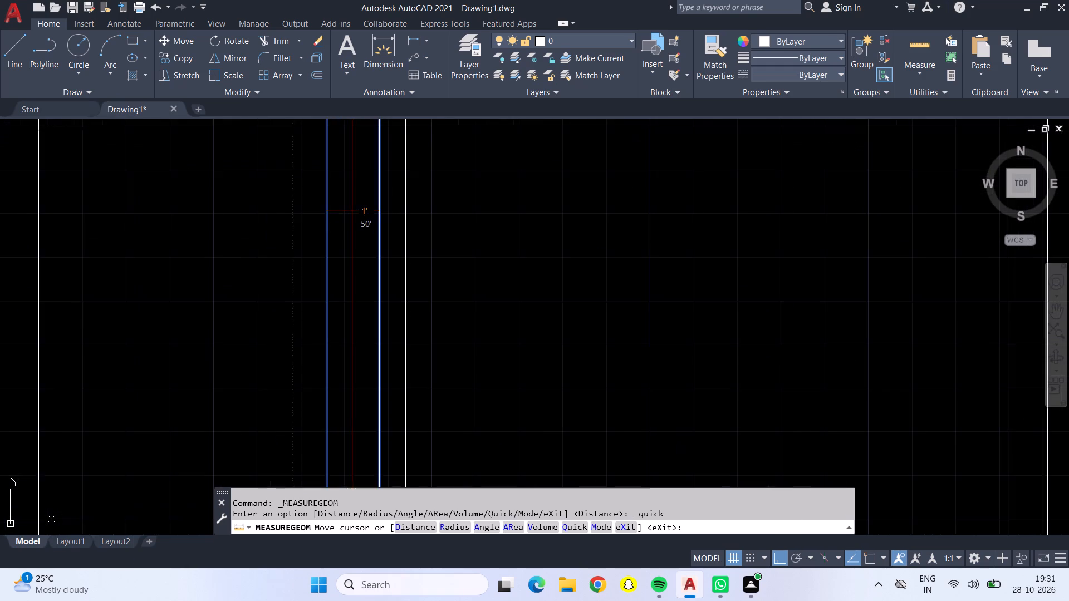
{"action": "scroll", "coordinate": [298, 228], "scroll_direction": "down", "scroll_amount": 1}
{"action": "scroll", "coordinate": [300, 226], "scroll_direction": "up", "scroll_amount": 1}
{"action": "scroll", "coordinate": [336, 229], "scroll_direction": "down", "scroll_amount": 1}
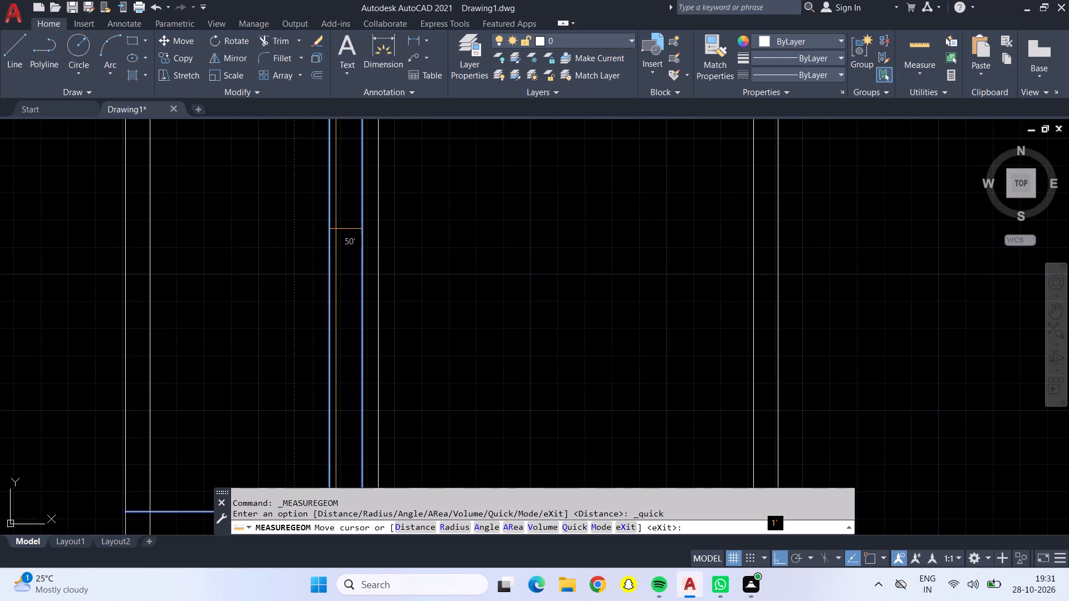
{"action": "middle_click_drag", "start_coordinate": [336, 229], "coordinate": [360, 249]}
{"action": "scroll", "coordinate": [406, 260], "scroll_direction": "down", "scroll_amount": 2}
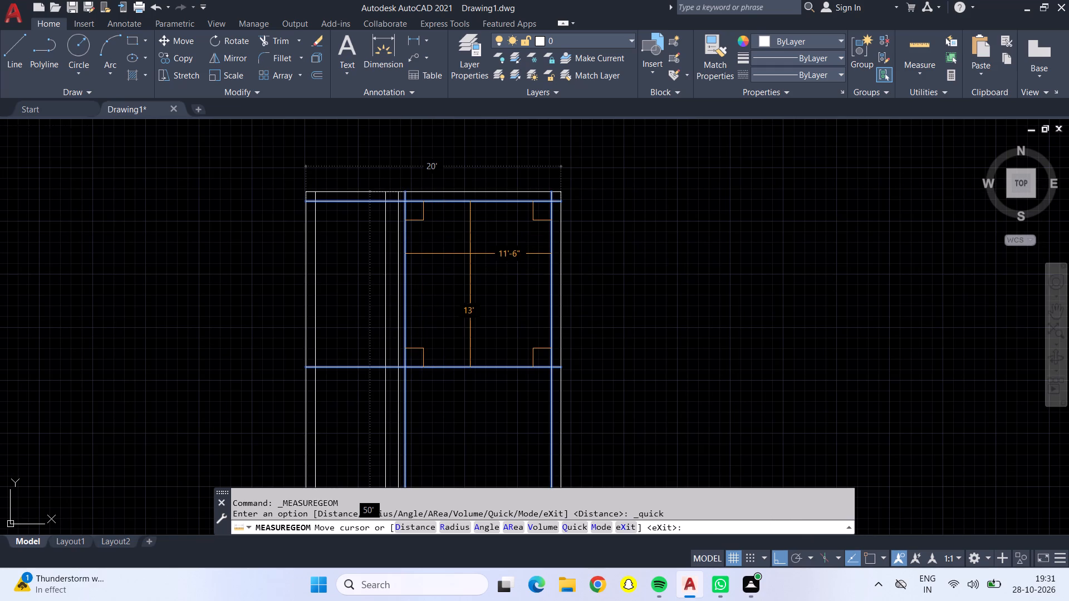
{"action": "key", "text": "Escape"}
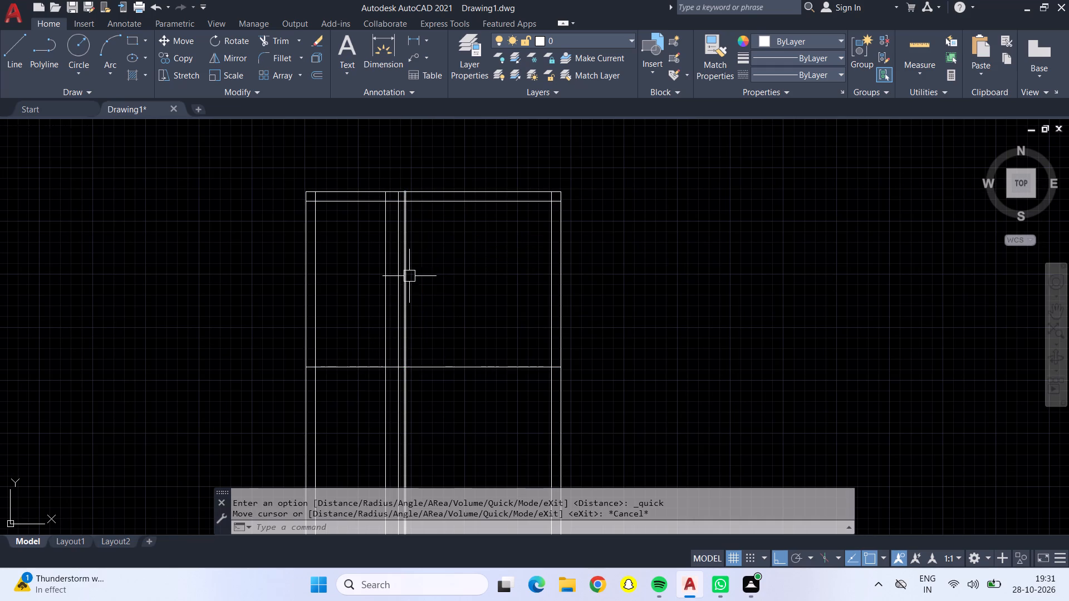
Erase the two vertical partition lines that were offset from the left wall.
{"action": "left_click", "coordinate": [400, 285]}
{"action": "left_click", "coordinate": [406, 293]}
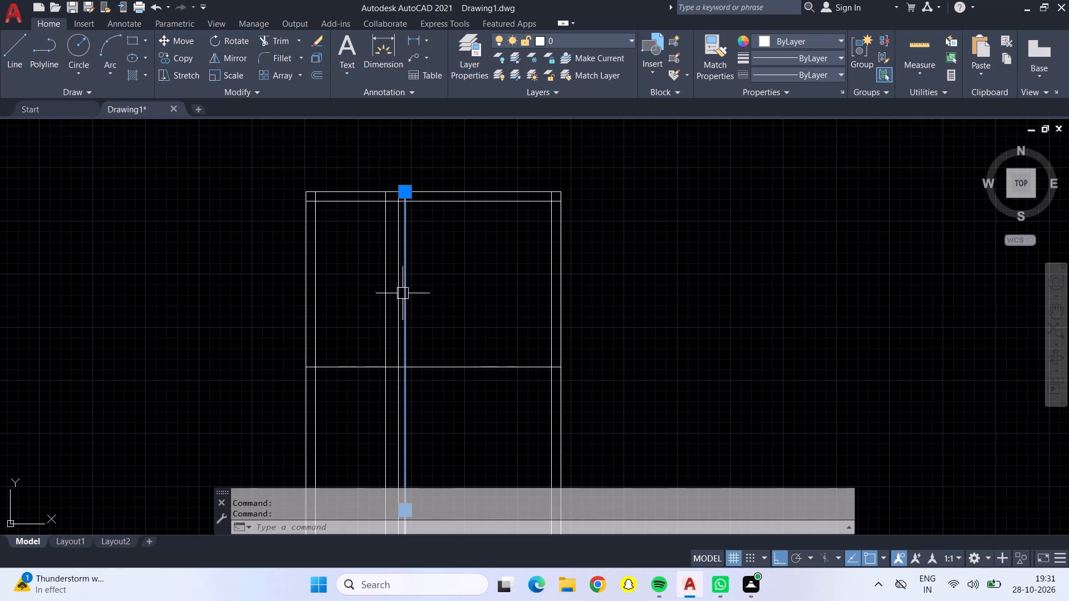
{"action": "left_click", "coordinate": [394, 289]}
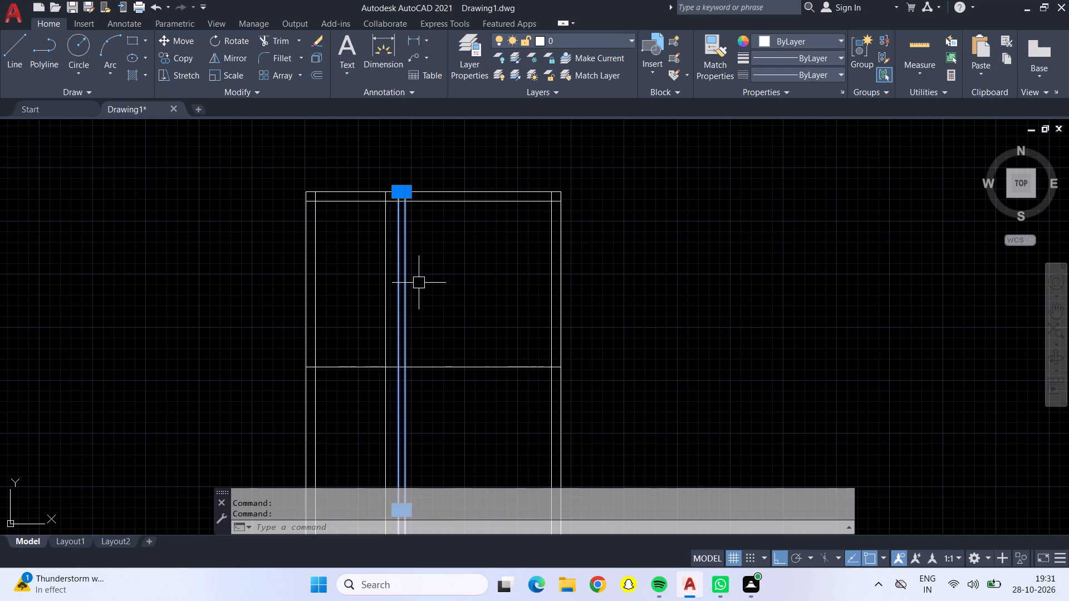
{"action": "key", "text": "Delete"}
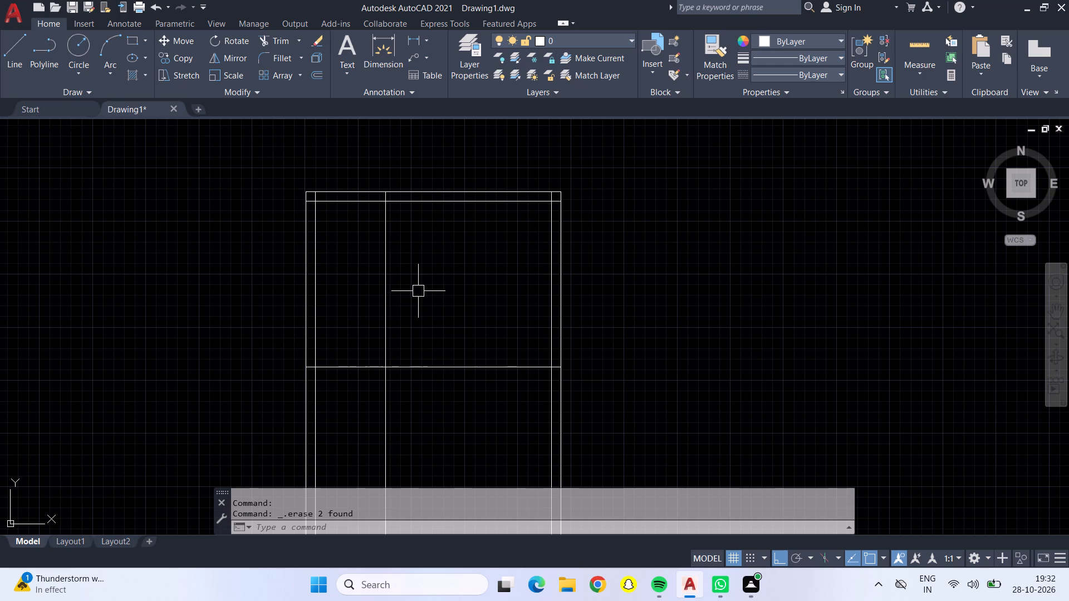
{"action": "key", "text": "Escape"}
Offset the horizontal partition line 6" downward to form the cross wall.
{"action": "key", "text": "o"}
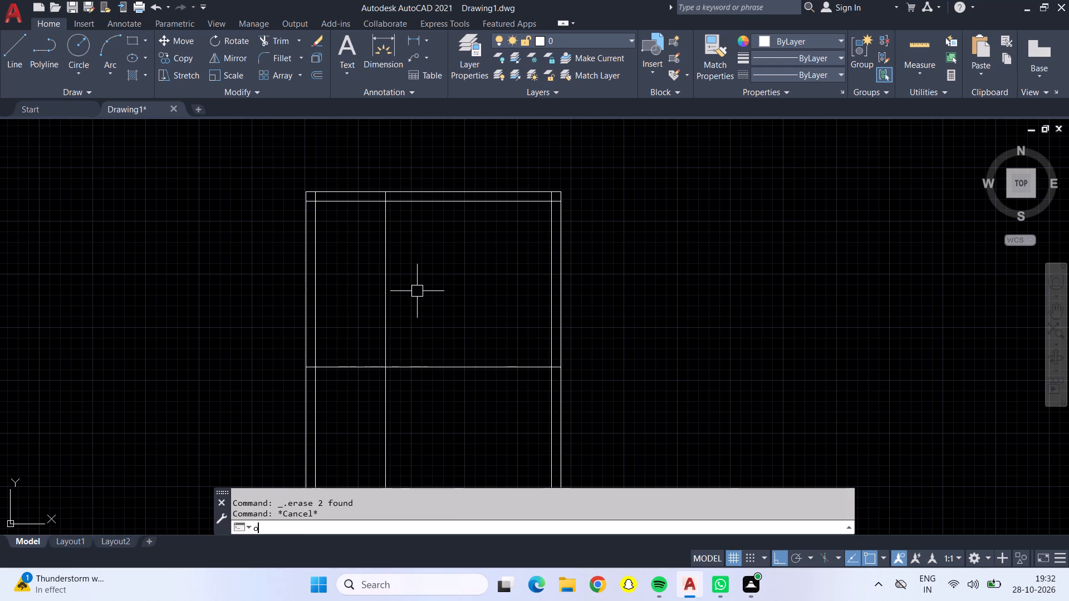
{"action": "key", "text": "Return"}
{"action": "type", "text": "6\""}
{"action": "key", "text": "Return"}
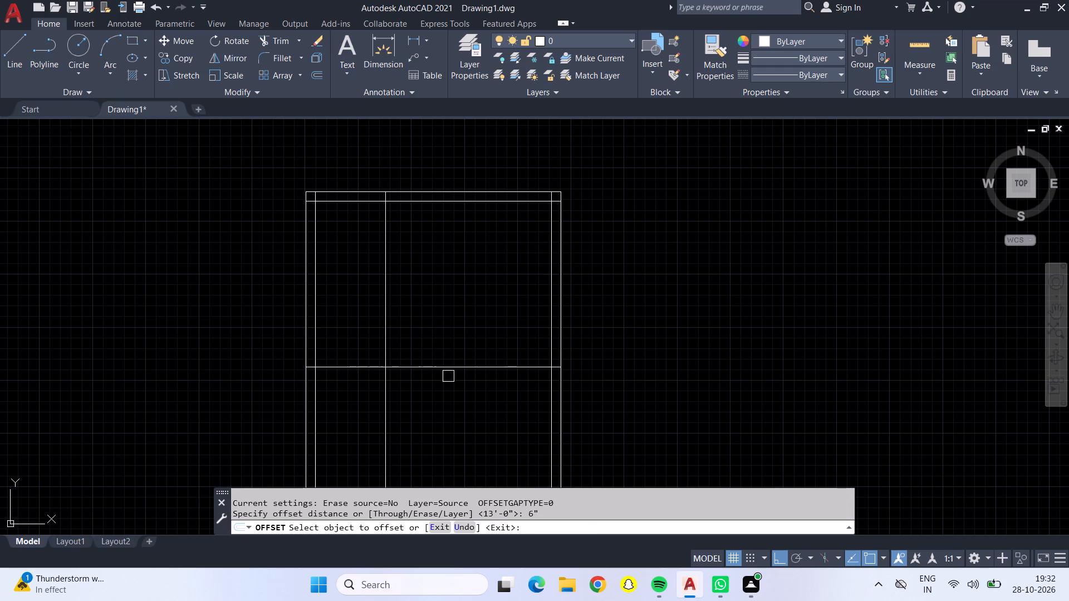
{"action": "left_click", "coordinate": [431, 369]}
{"action": "left_click", "coordinate": [434, 399]}
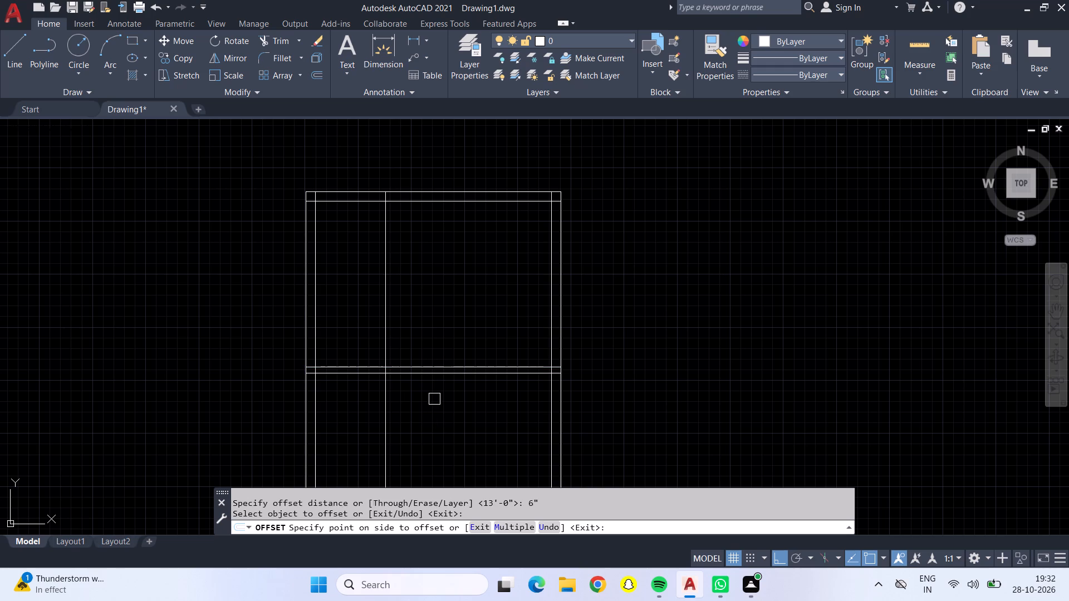
{"action": "key", "text": "Escape"}
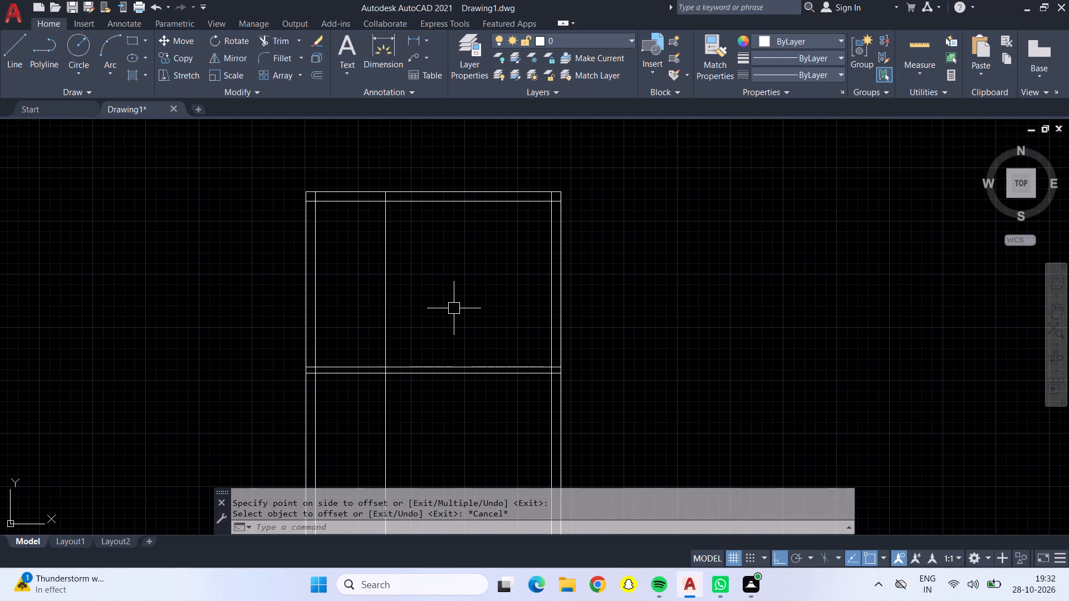
Offset the remaining vertical partition line 6" to the right to form the interior dividing wall.
{"action": "key", "text": "o"}
{"action": "key", "text": "Return"}
{"action": "type", "text": "6\""}
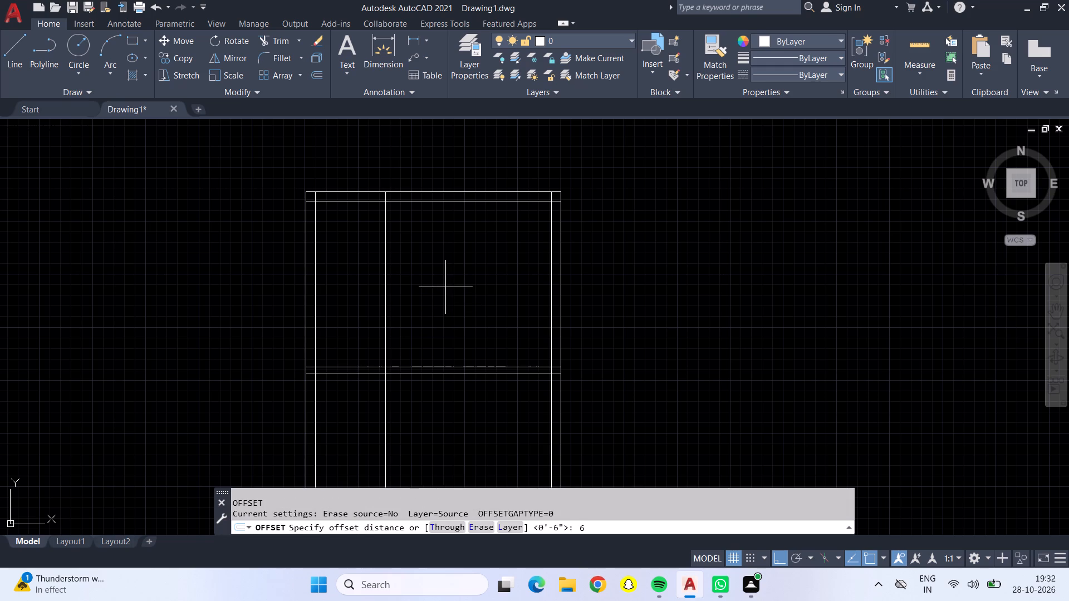
{"action": "key", "text": "Return"}
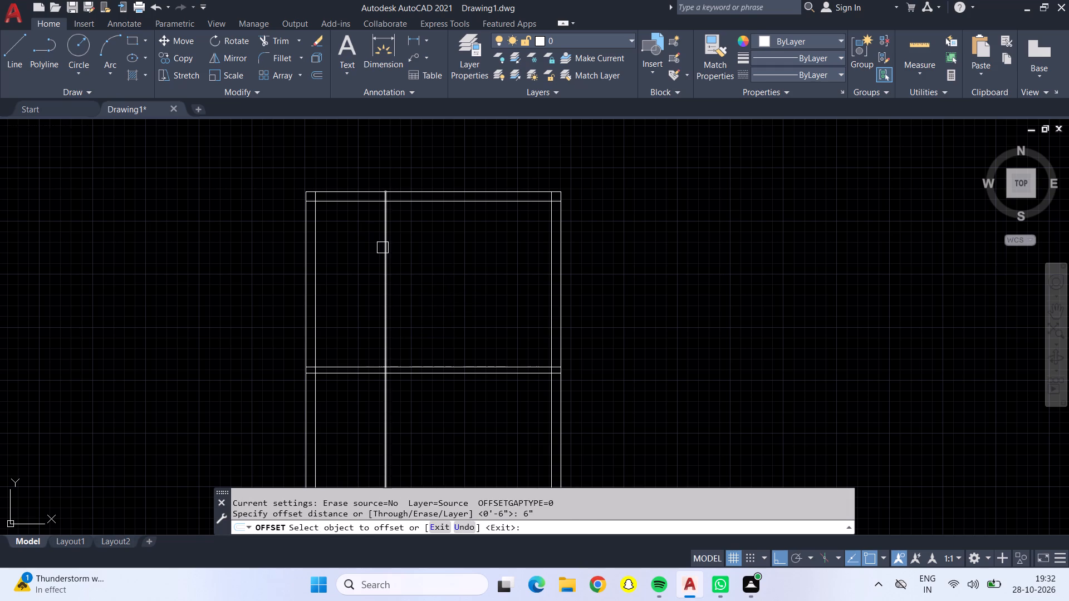
{"action": "left_click", "coordinate": [385, 252]}
{"action": "left_click", "coordinate": [453, 260]}
{"action": "scroll", "coordinate": [454, 260], "scroll_direction": "down", "scroll_amount": 1}
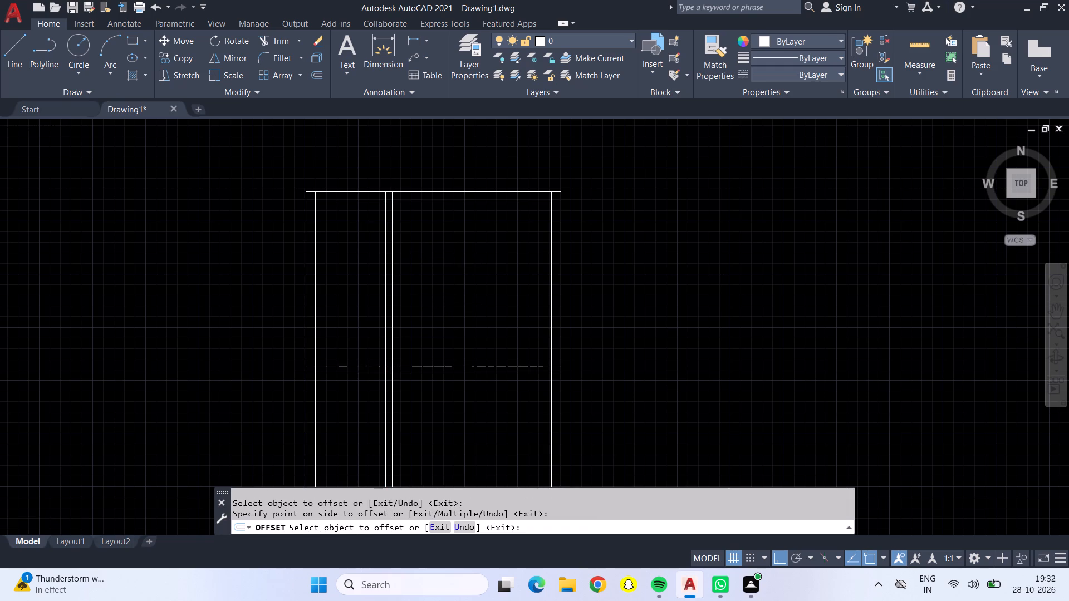
{"action": "middle_click_drag", "start_coordinate": [445, 298], "coordinate": [487, 293]}
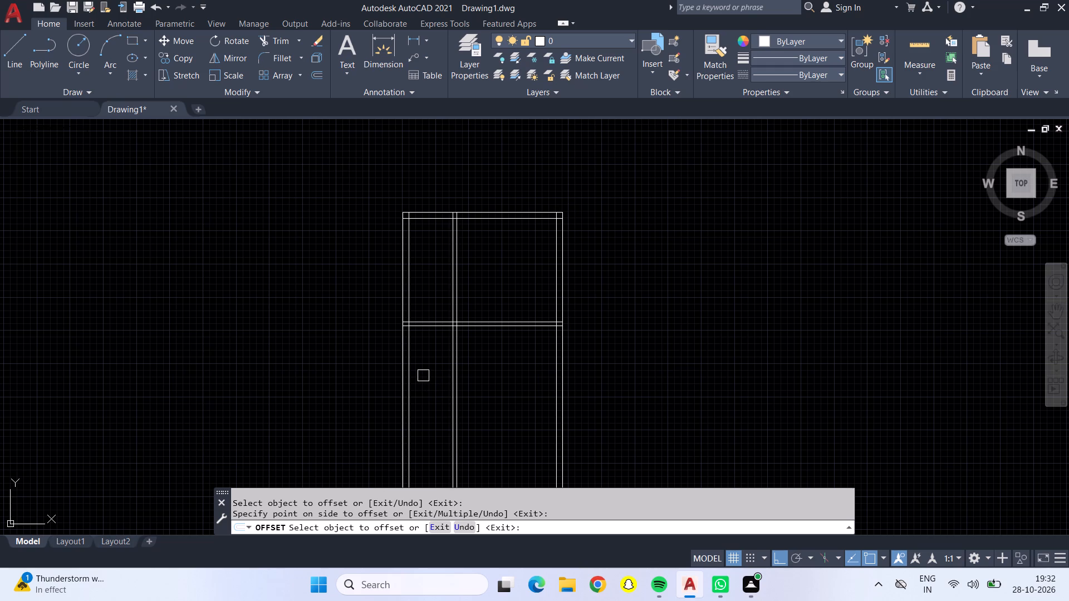
{"action": "middle_click_drag", "start_coordinate": [490, 304], "coordinate": [459, 278]}
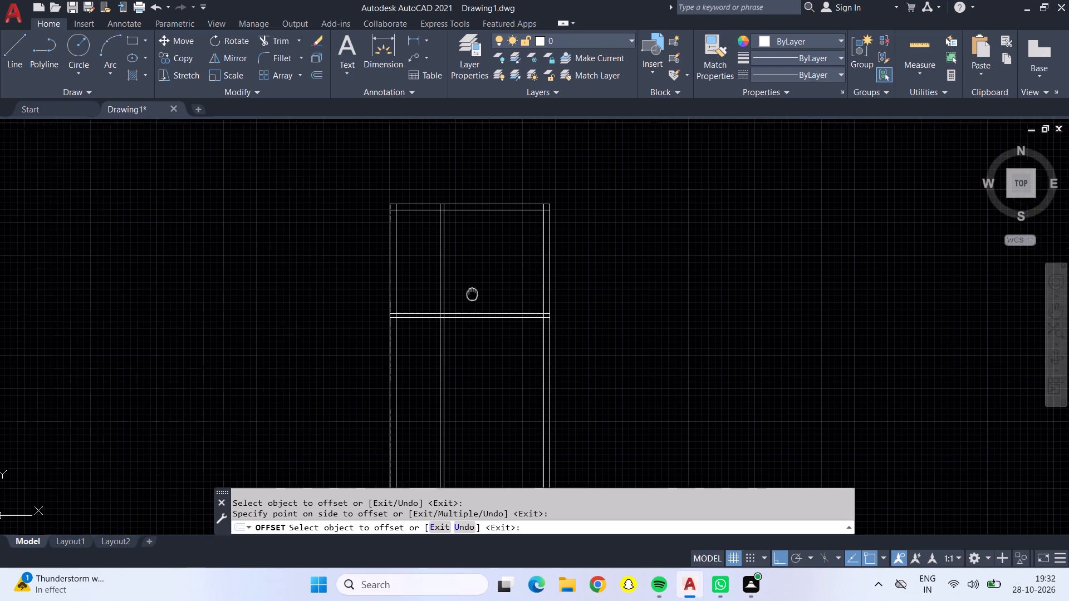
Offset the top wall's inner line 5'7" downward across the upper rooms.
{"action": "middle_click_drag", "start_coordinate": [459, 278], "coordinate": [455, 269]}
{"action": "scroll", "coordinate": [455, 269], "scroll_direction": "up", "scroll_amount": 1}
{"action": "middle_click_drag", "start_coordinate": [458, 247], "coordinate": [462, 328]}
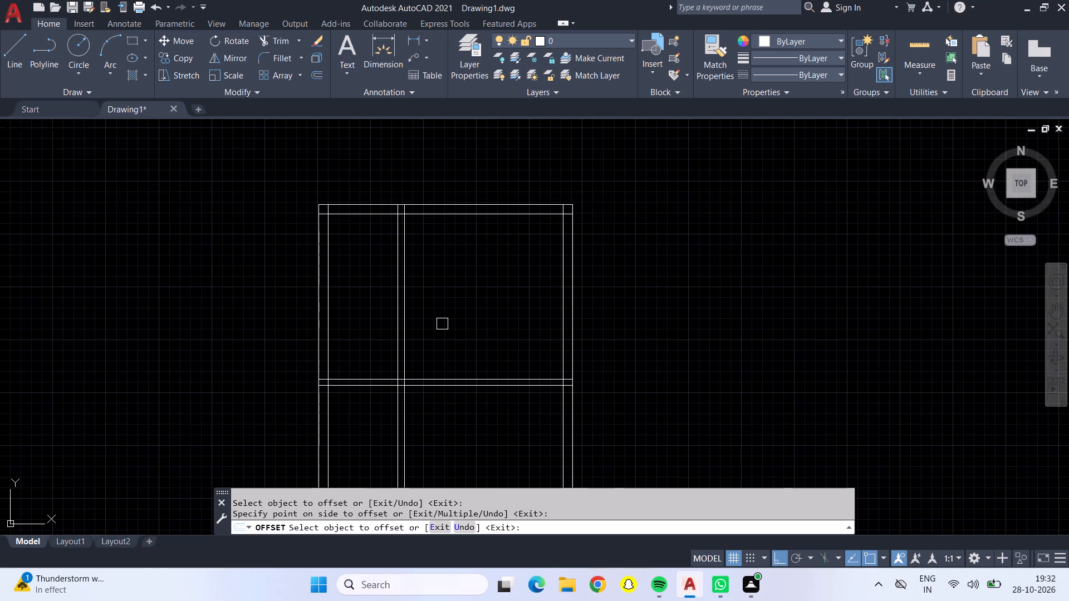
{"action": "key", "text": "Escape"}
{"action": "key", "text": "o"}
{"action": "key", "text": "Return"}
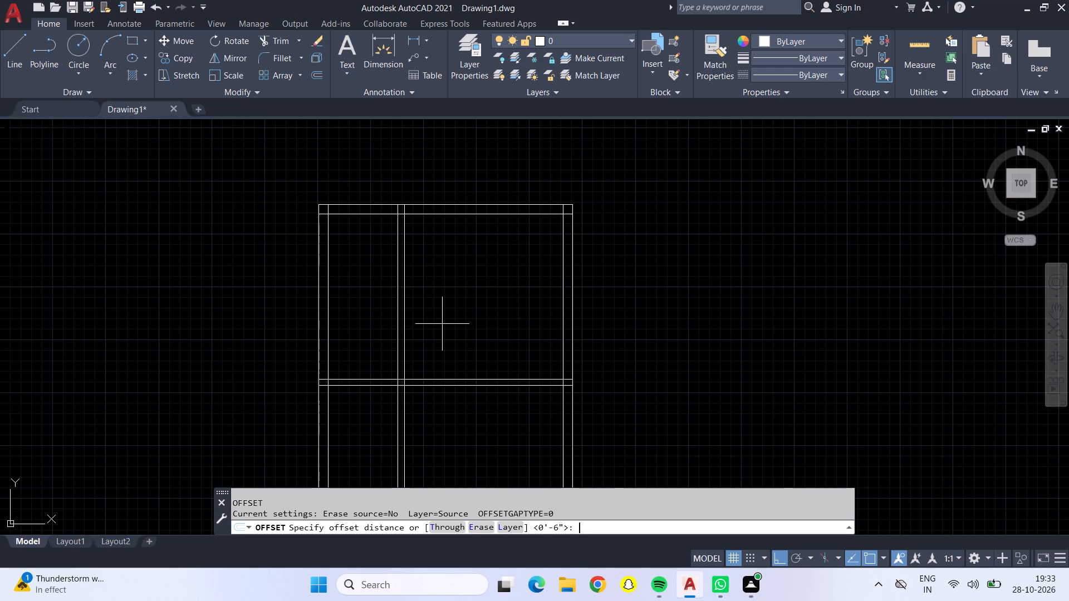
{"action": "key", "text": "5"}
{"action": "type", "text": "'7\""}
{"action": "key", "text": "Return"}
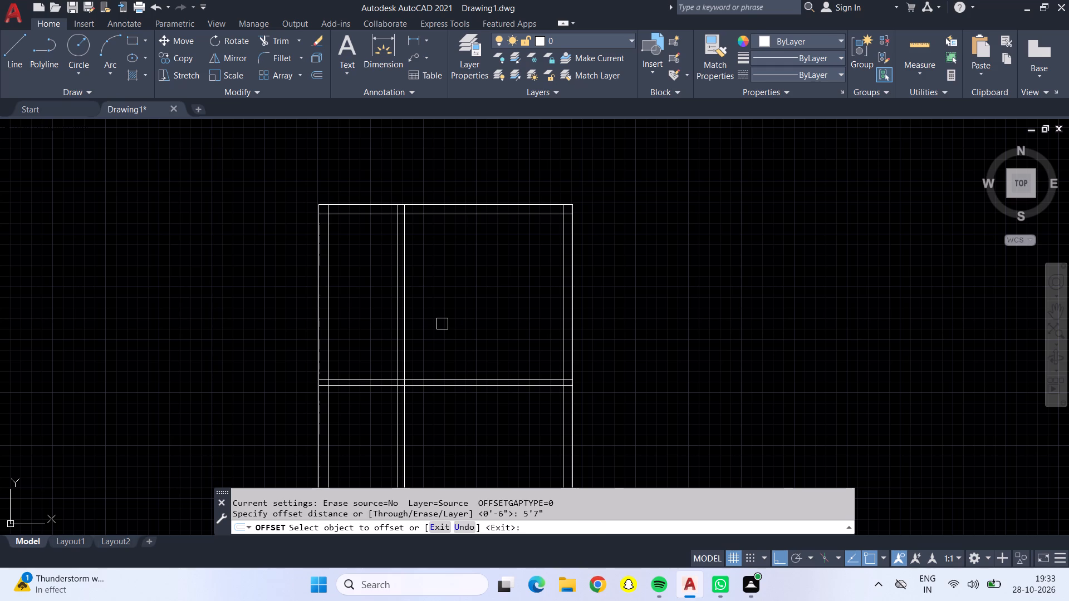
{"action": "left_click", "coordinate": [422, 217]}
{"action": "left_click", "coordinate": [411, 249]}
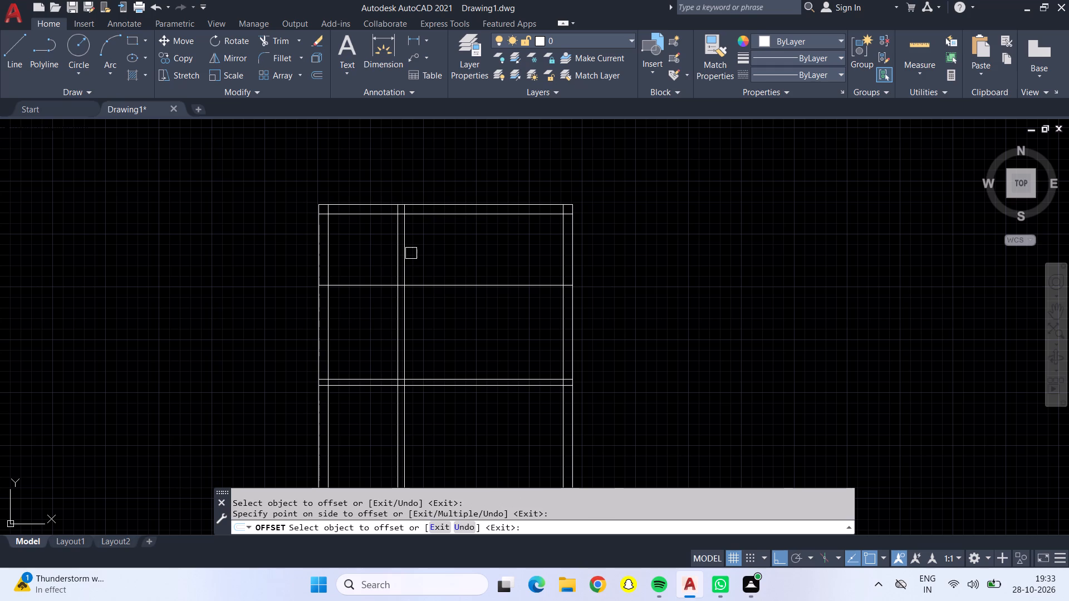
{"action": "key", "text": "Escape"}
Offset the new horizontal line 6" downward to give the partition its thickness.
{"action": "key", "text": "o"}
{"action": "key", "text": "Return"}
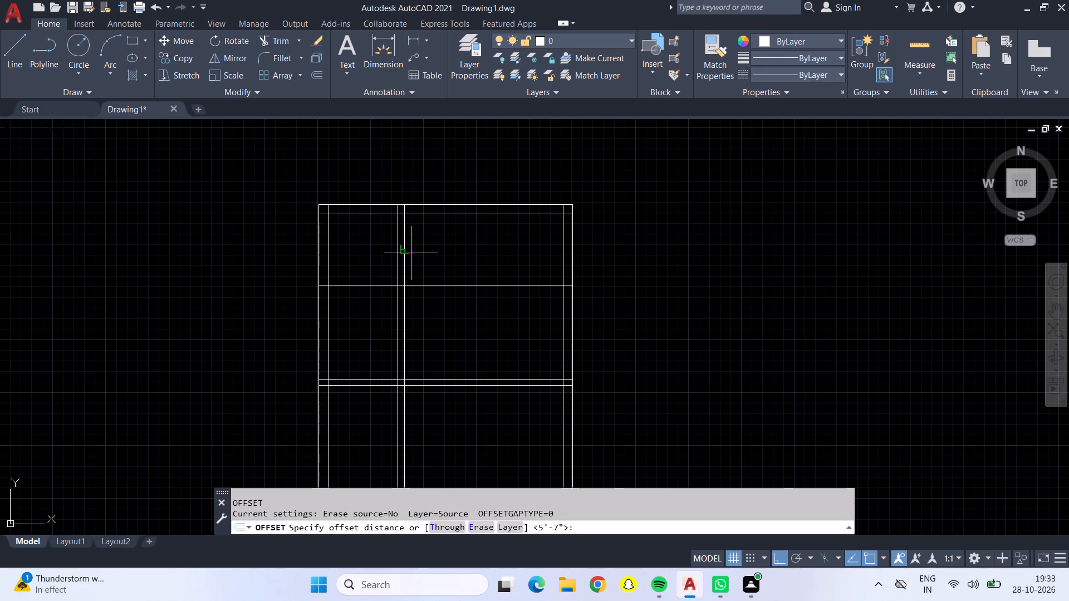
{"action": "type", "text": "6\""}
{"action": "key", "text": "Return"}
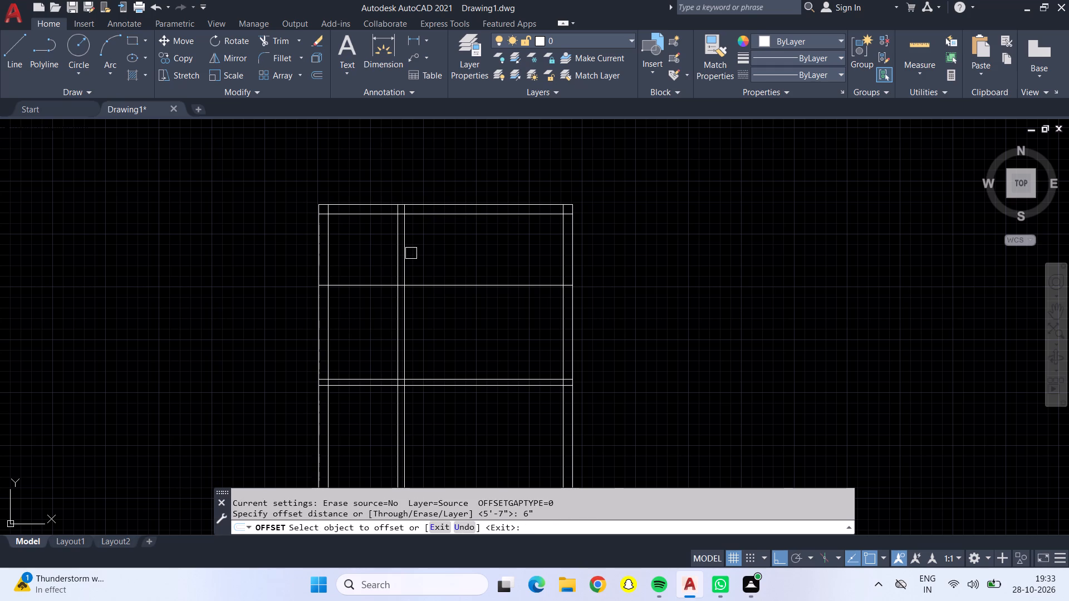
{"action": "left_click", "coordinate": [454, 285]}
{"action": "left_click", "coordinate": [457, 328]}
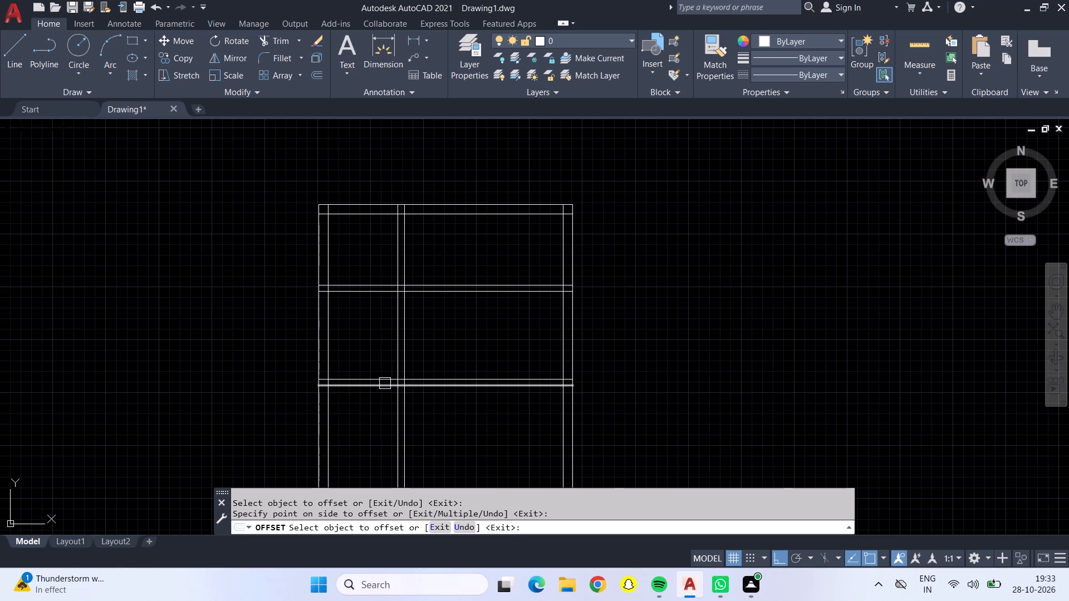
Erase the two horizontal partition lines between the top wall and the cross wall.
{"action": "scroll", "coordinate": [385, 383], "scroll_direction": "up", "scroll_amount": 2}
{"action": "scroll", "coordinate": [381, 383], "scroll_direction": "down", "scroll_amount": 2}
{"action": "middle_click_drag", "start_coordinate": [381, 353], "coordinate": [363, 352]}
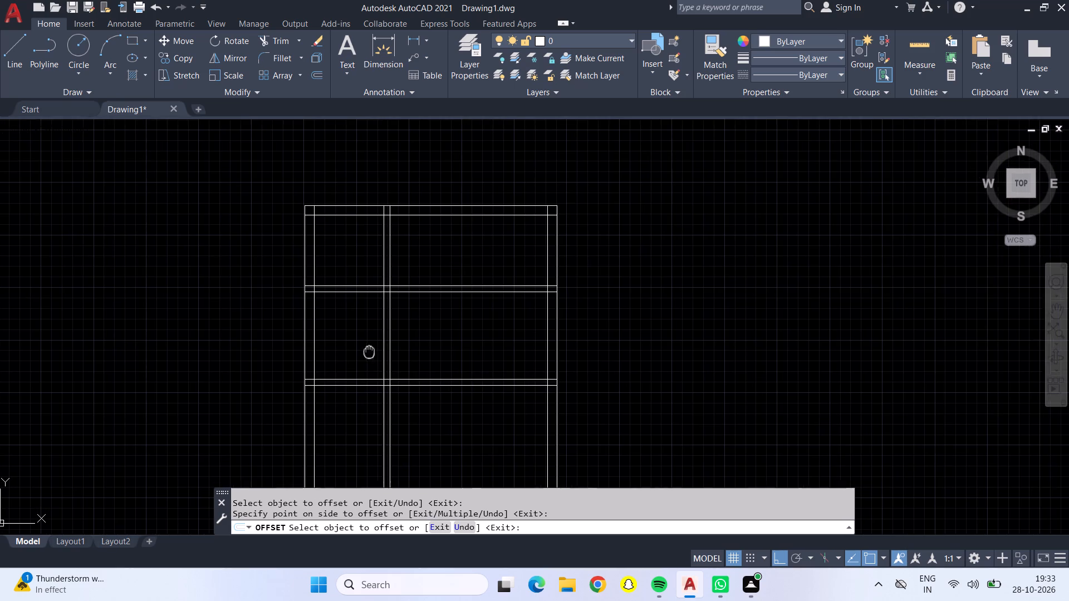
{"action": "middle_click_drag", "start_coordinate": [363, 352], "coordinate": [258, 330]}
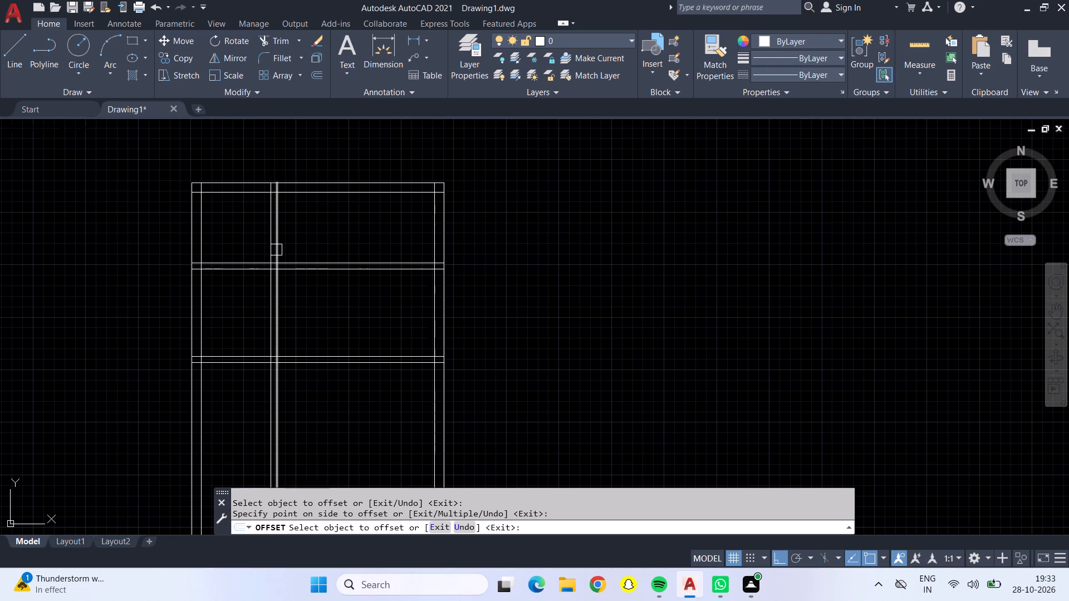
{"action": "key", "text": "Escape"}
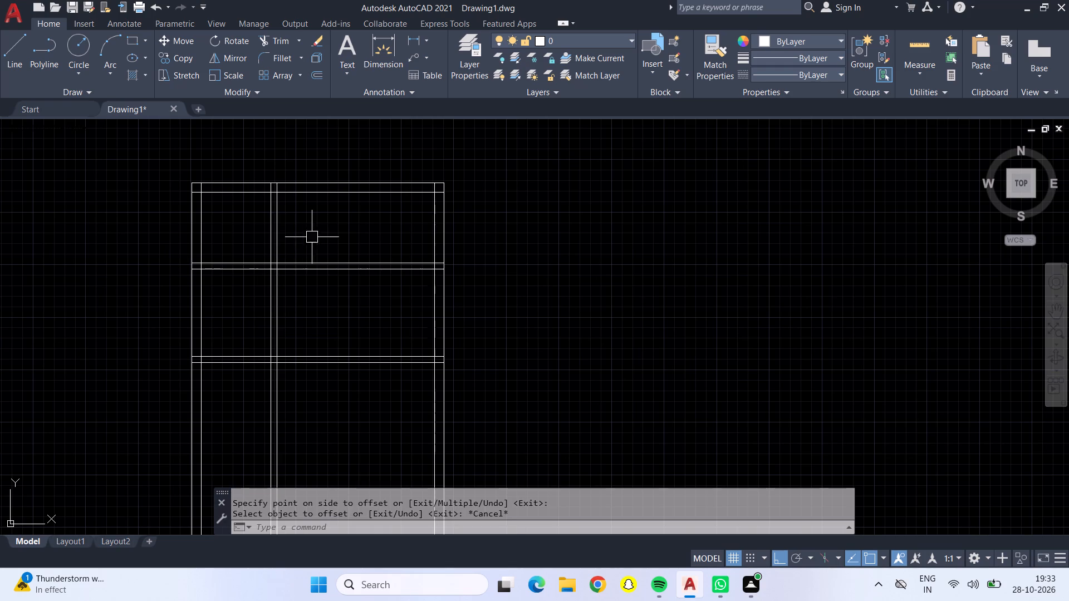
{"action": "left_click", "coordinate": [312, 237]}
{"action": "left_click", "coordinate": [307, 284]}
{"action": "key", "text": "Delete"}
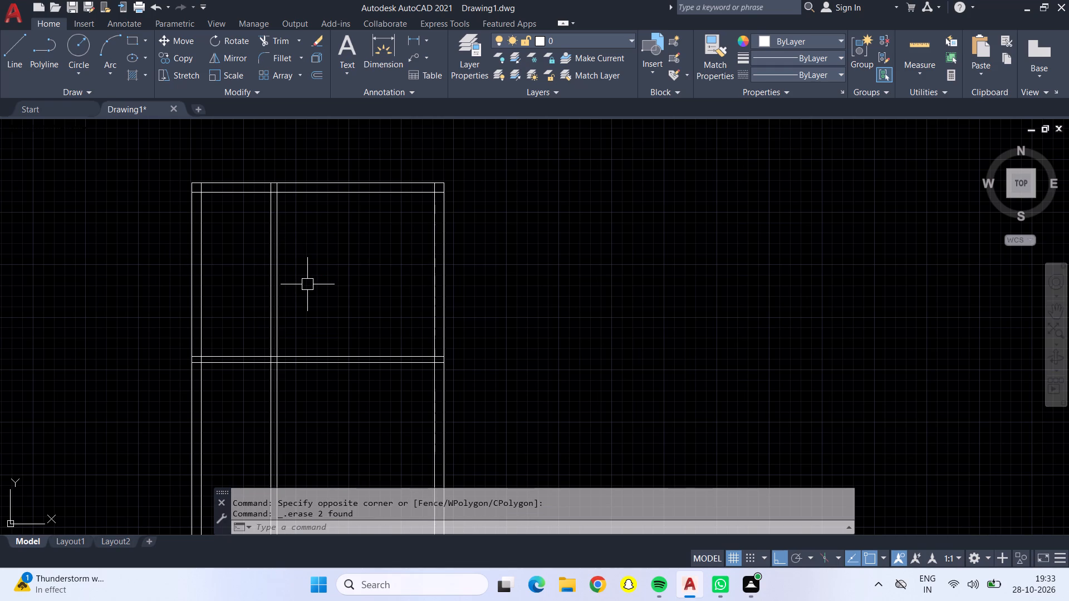
Offset the top wall's inner line 6'6" downward across the upper rooms.
{"action": "key", "text": "o"}
{"action": "key", "text": "Return"}
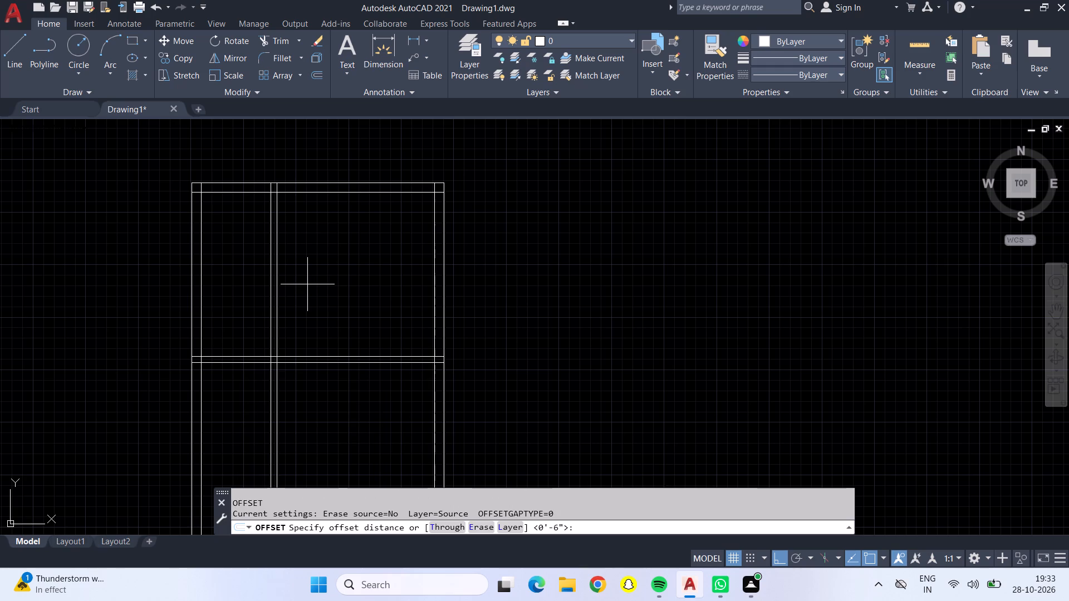
{"action": "type", "text": "6'6\""}
{"action": "key", "text": "Return"}
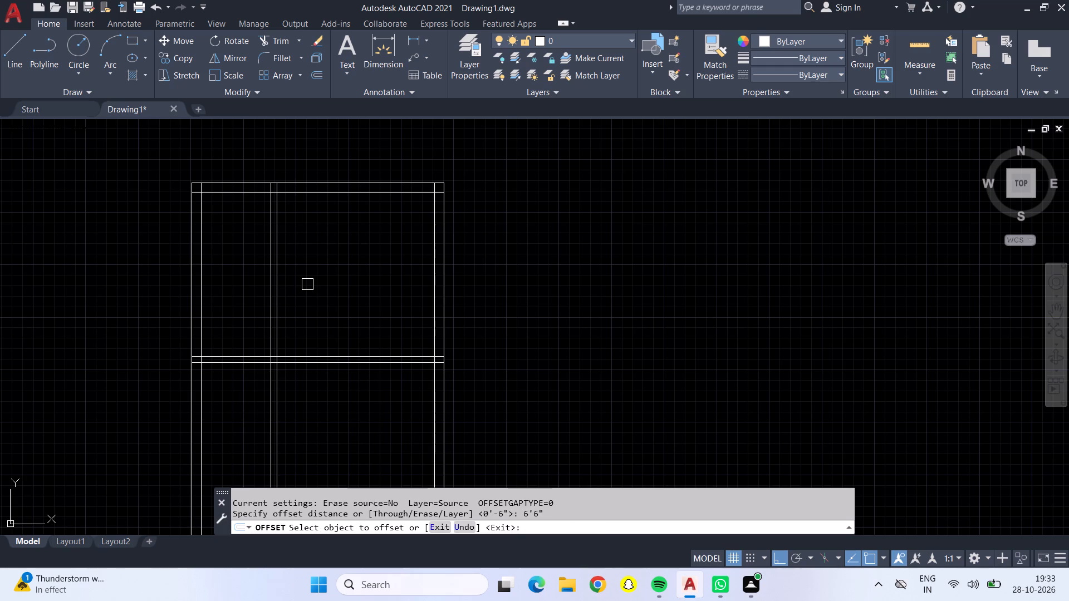
{"action": "left_click", "coordinate": [317, 193]}
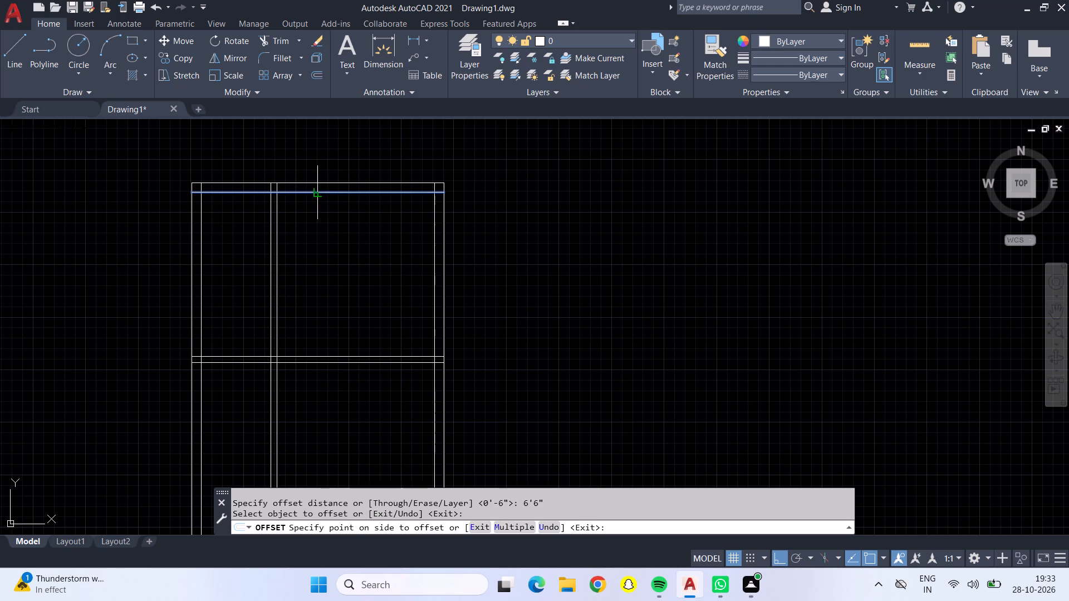
{"action": "left_click", "coordinate": [345, 283]}
{"action": "key", "text": "Escape"}
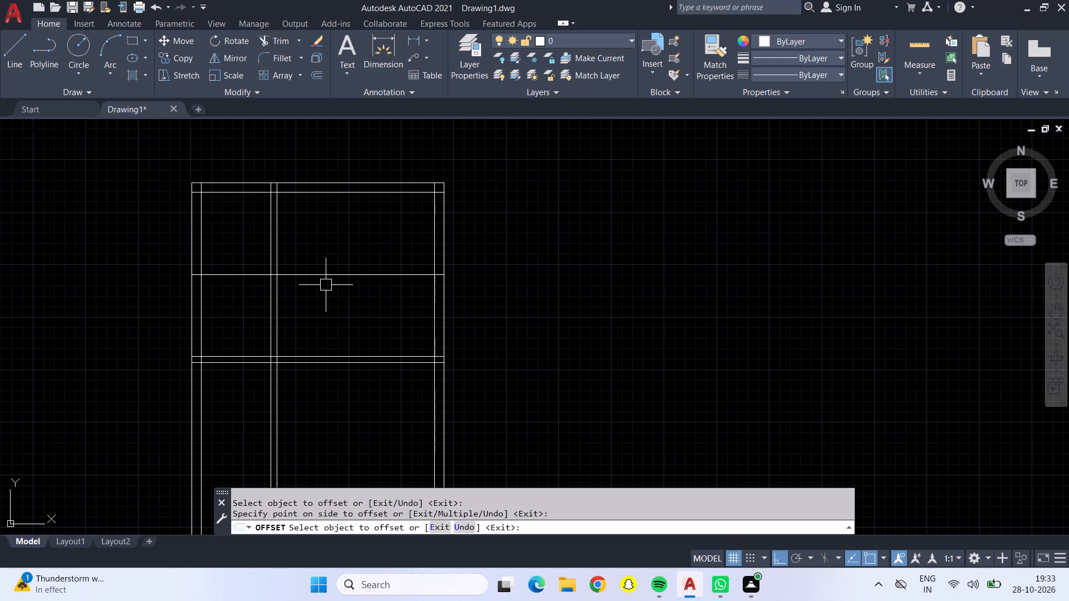
Offset the new horizontal line 6" downward to form the upper partition wall.
{"action": "key", "text": "o"}
{"action": "key", "text": "Return"}
{"action": "type", "text": "6\""}
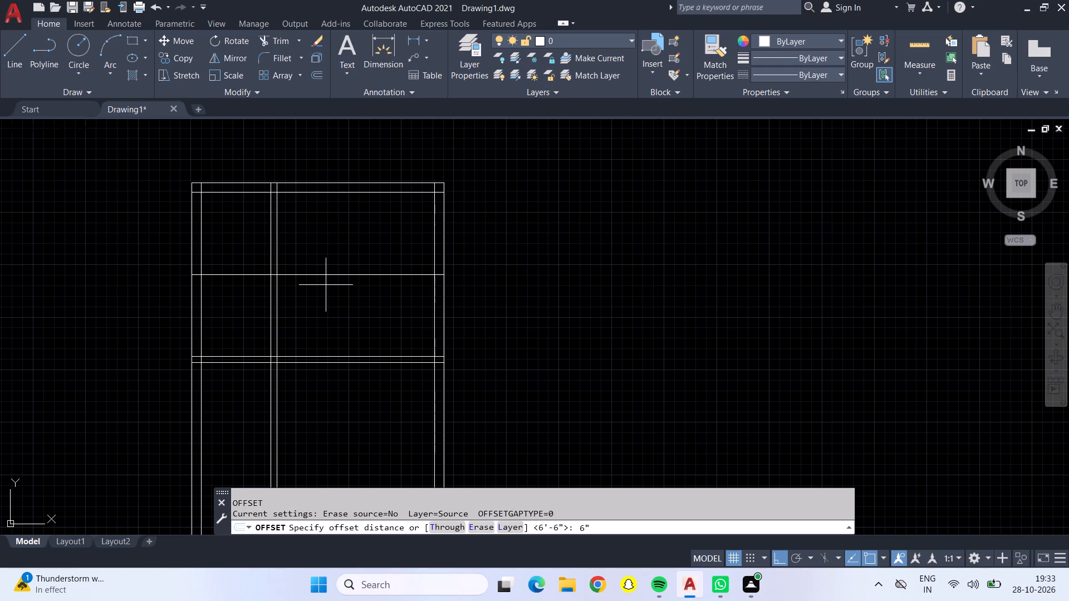
{"action": "key", "text": "Return"}
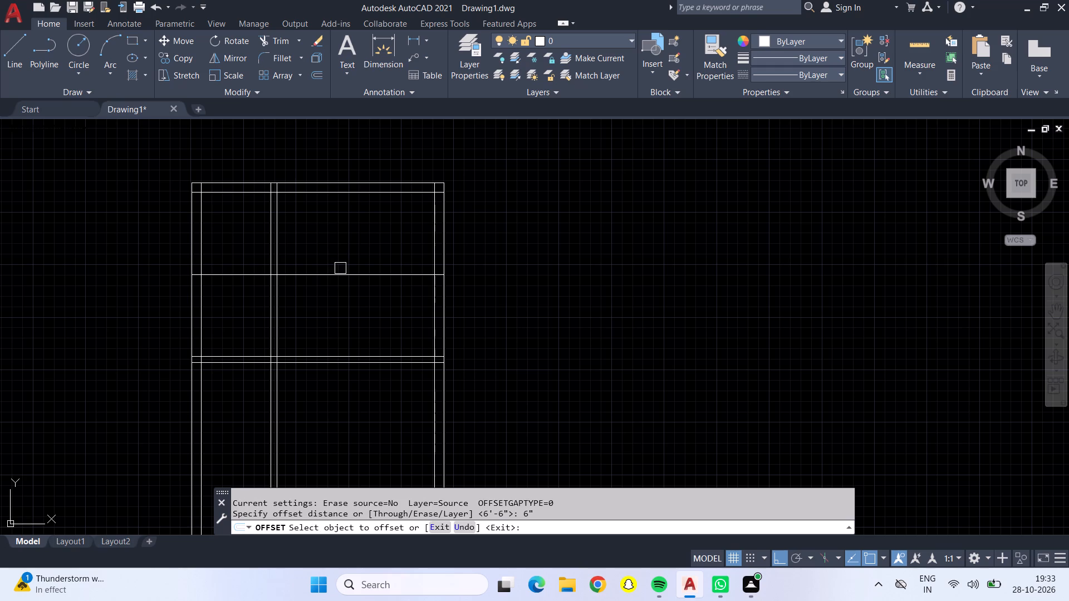
{"action": "left_click", "coordinate": [340, 274]}
{"action": "left_click", "coordinate": [343, 313]}
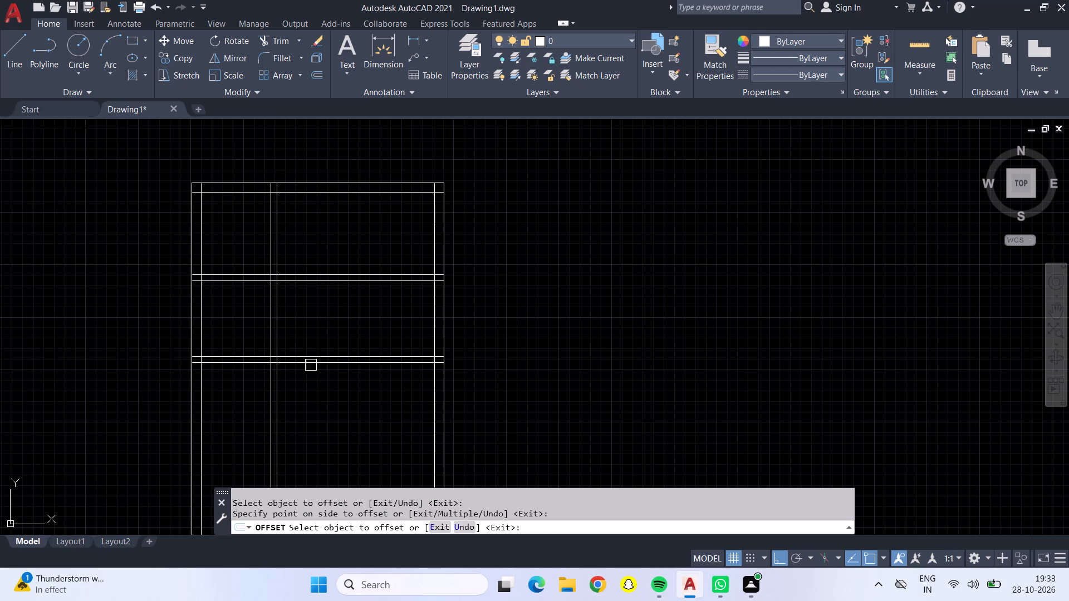
Trim away both lines of the vertical dividing wall below the lower cross wall.
{"action": "middle_click_drag", "start_coordinate": [330, 417], "coordinate": [336, 253]}
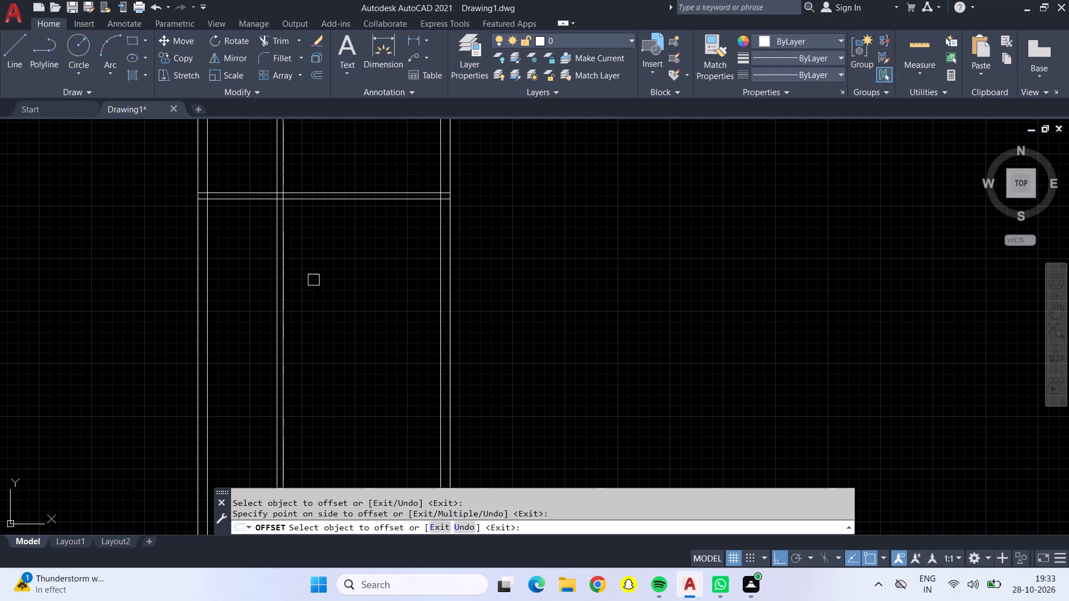
{"action": "key", "text": "Escape"}
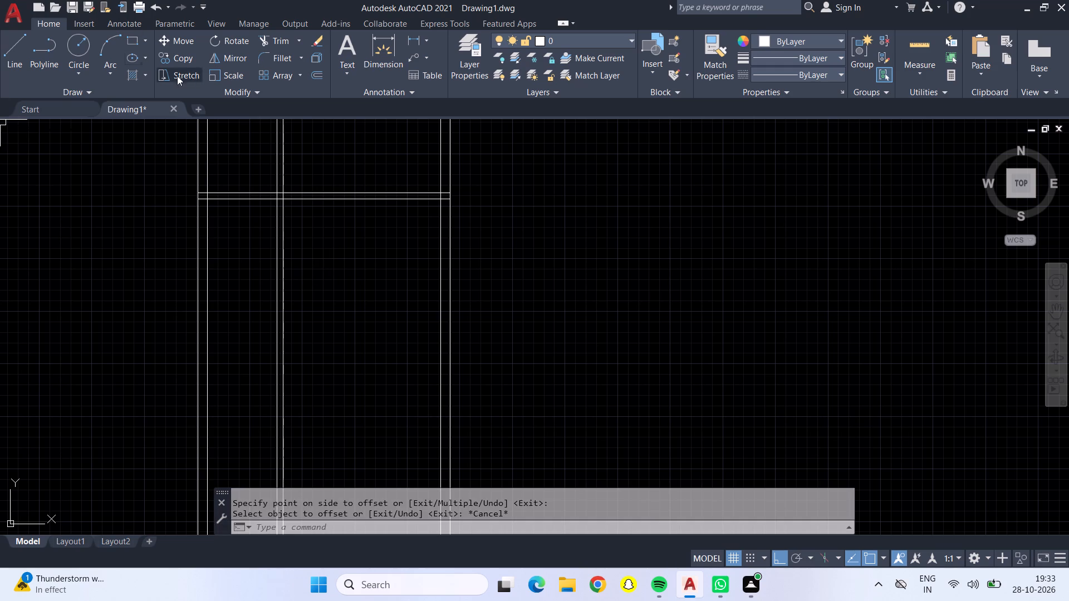
{"action": "left_click", "coordinate": [254, 43]}
{"action": "left_click_drag", "start_coordinate": [248, 245], "coordinate": [263, 250]}
{"action": "left_click", "coordinate": [262, 249]}
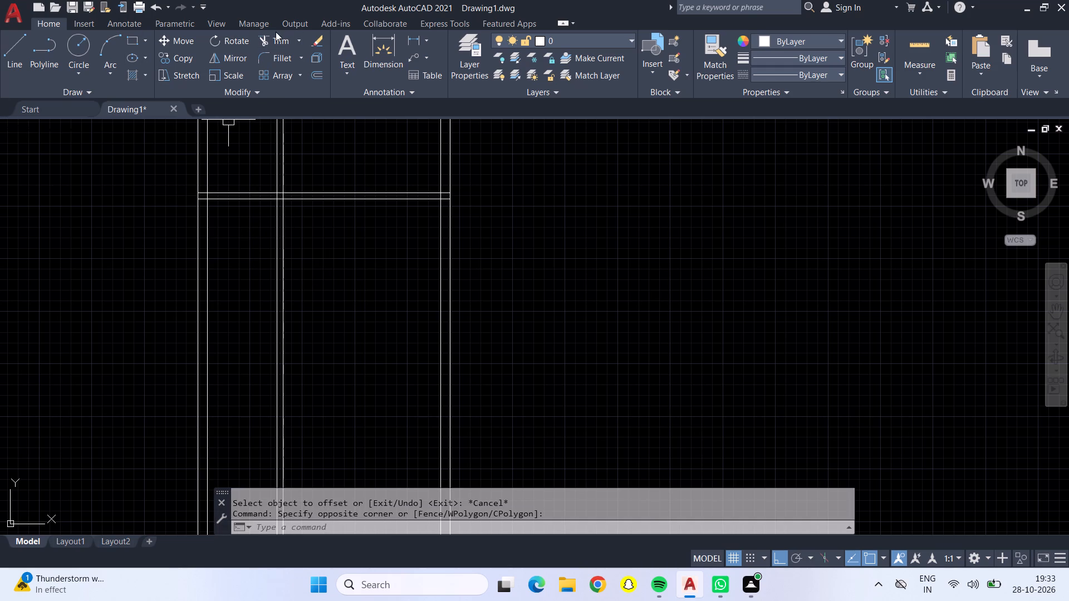
{"action": "left_click", "coordinate": [274, 42]}
{"action": "left_click_drag", "start_coordinate": [261, 218], "coordinate": [308, 238]}
{"action": "scroll", "coordinate": [301, 238], "scroll_direction": "down", "scroll_amount": 1}
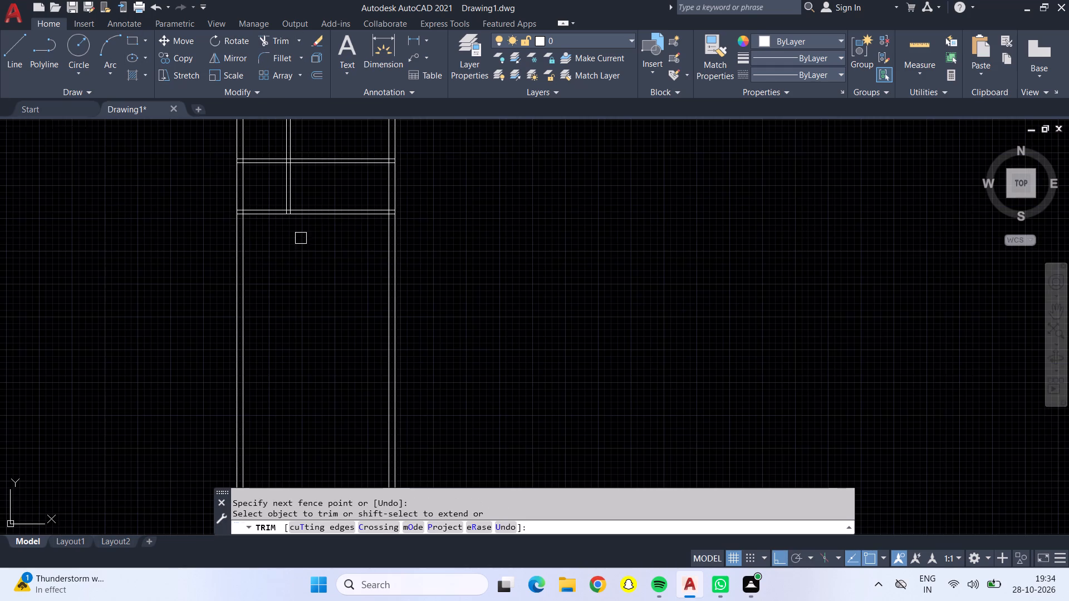
{"action": "middle_click_drag", "start_coordinate": [289, 243], "coordinate": [257, 397]}
{"action": "left_click_drag", "start_coordinate": [290, 288], "coordinate": [300, 325]}
{"action": "scroll", "coordinate": [296, 324], "scroll_direction": "down", "scroll_amount": 3}
{"action": "scroll", "coordinate": [291, 364], "scroll_direction": "up", "scroll_amount": 4}
{"action": "middle_click_drag", "start_coordinate": [293, 331], "coordinate": [213, 333]}
{"action": "key", "text": "Escape"}
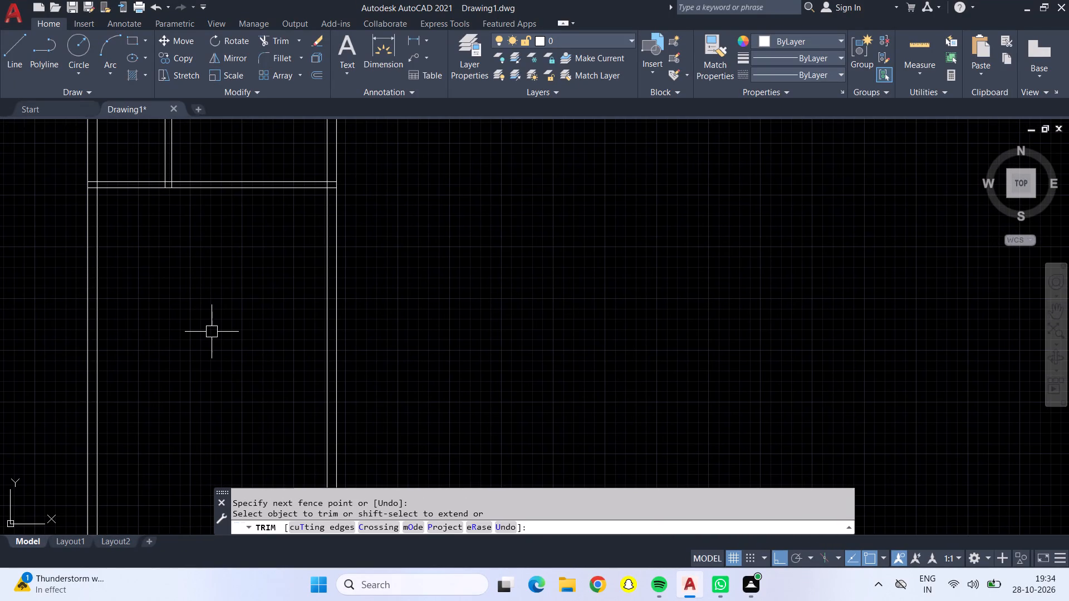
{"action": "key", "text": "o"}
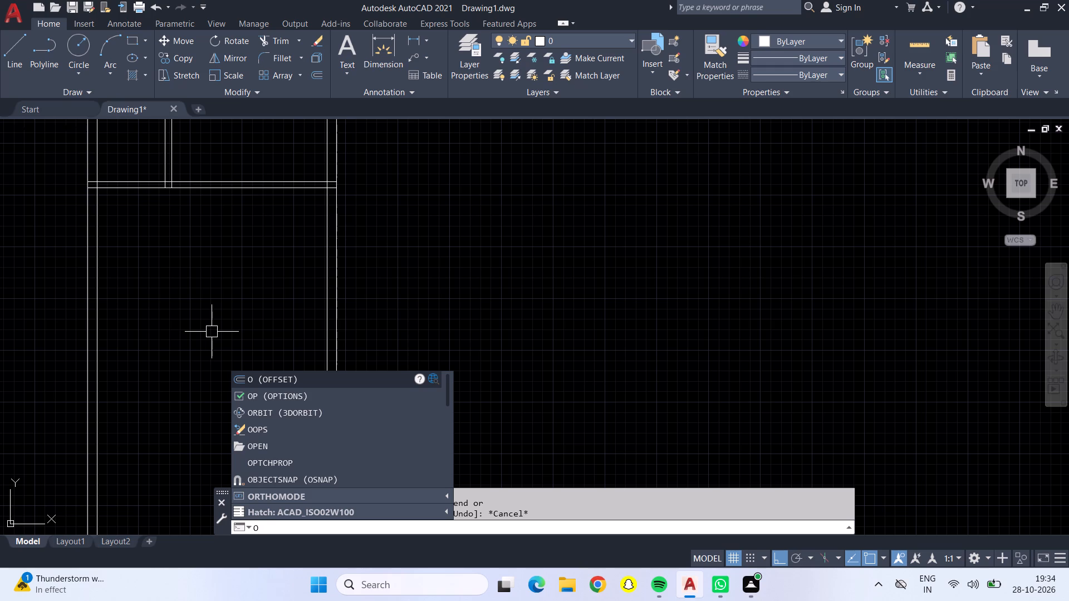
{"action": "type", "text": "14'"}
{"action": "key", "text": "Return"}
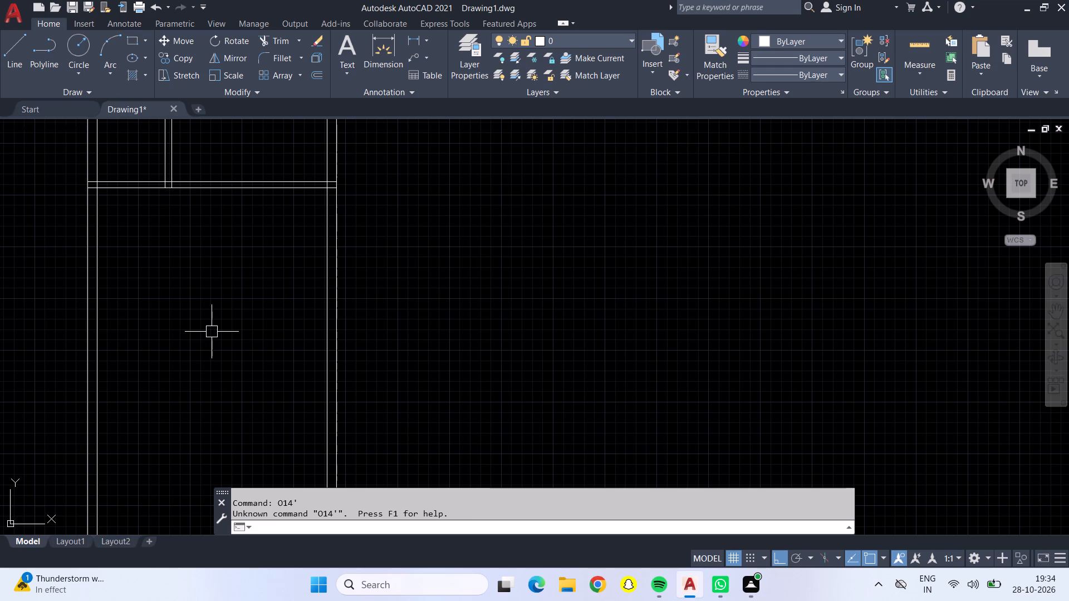
Offset the cross wall's lower line 14' downward to set the depth of the room below.
{"action": "key", "text": "o"}
{"action": "key", "text": "Return"}
{"action": "type", "text": "14'"}
{"action": "key", "text": "Return"}
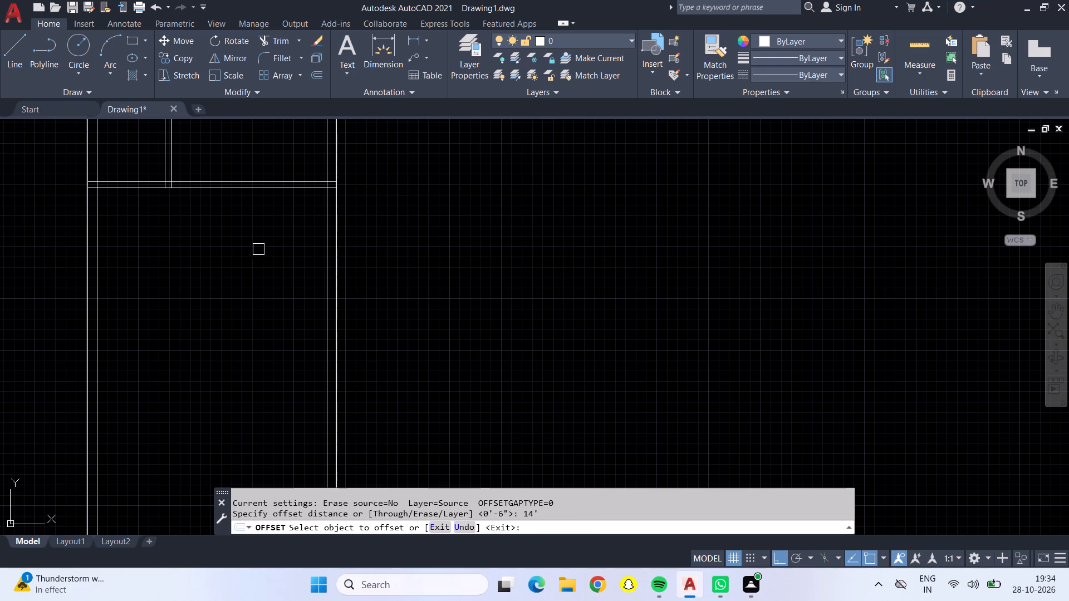
{"action": "left_click", "coordinate": [217, 190]}
{"action": "left_click", "coordinate": [246, 294]}
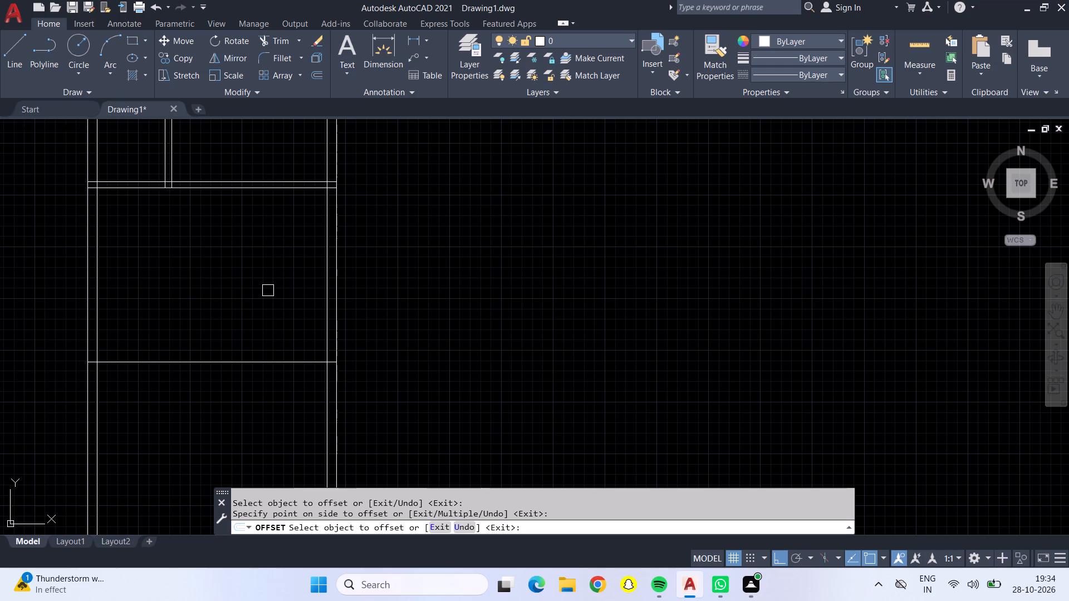
{"action": "key", "text": "Escape"}
Offset the new horizontal line 6" downward to form a second cross wall.
{"action": "key", "text": "o"}
{"action": "key", "text": "Return"}
{"action": "type", "text": "6\""}
{"action": "key", "text": "Return"}
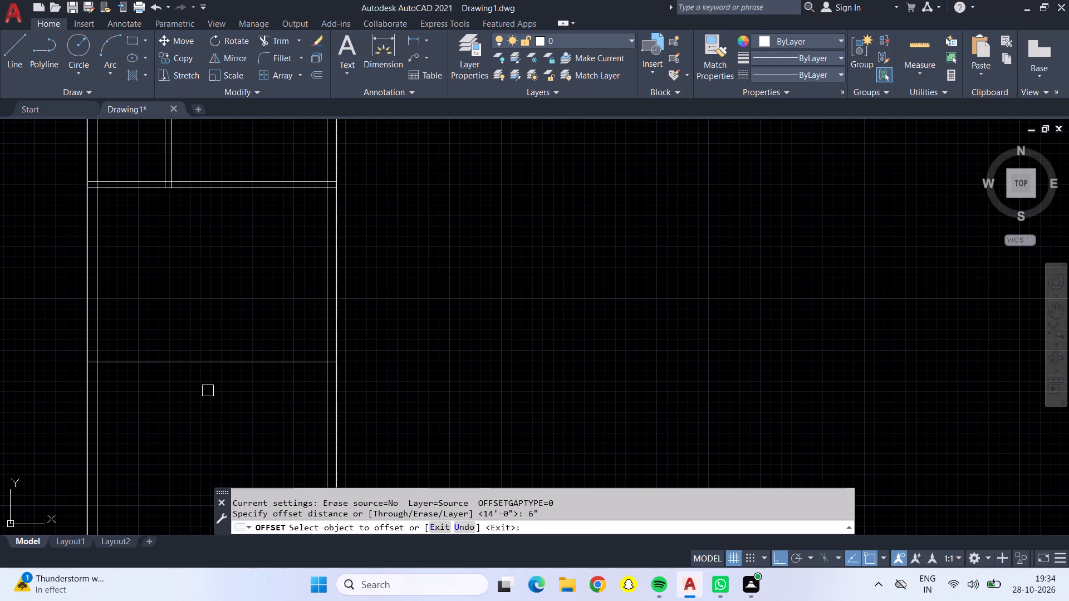
{"action": "left_click_drag", "start_coordinate": [205, 362], "coordinate": [204, 375]}
{"action": "left_click", "coordinate": [210, 419]}
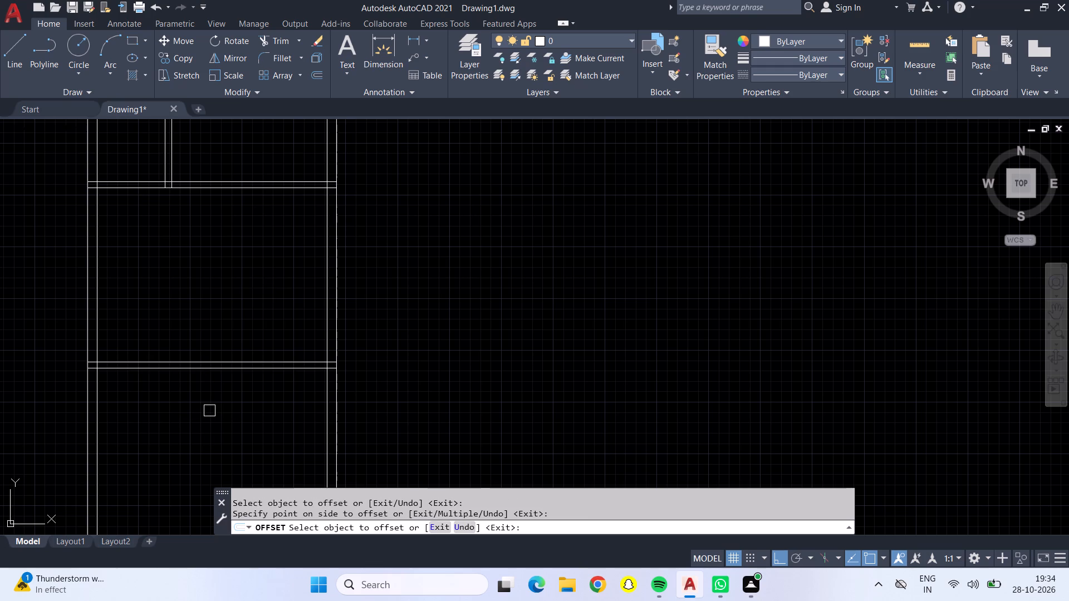
Check the dimensions of the full-width room between the two cross walls with Quick Measure.
{"action": "middle_click_drag", "start_coordinate": [209, 411], "coordinate": [218, 370]}
{"action": "left_click", "coordinate": [914, 45]}
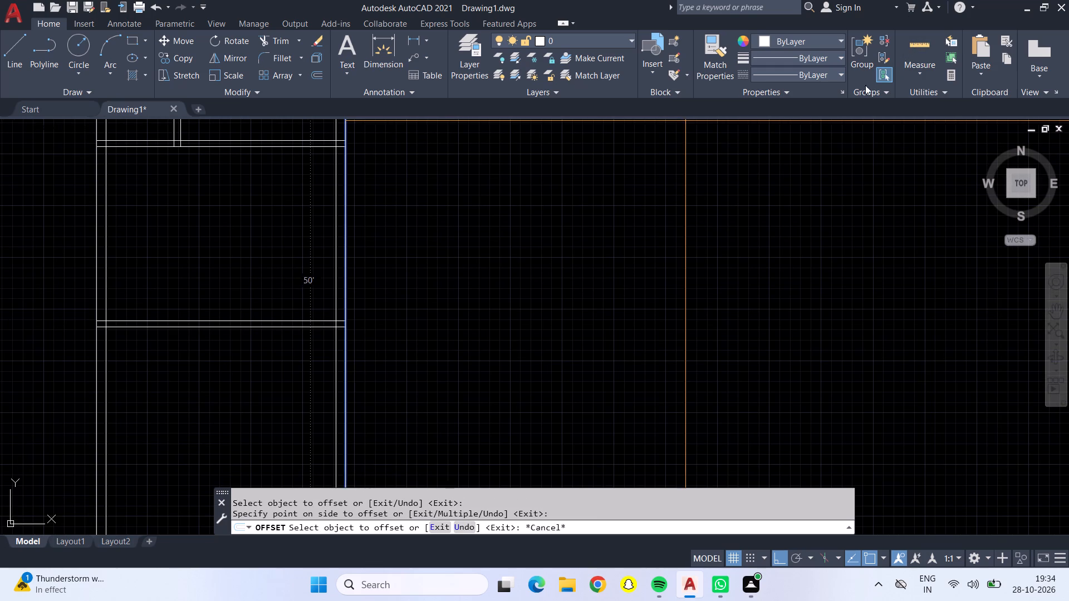
{"action": "left_click_drag", "start_coordinate": [648, 189], "coordinate": [505, 216]}
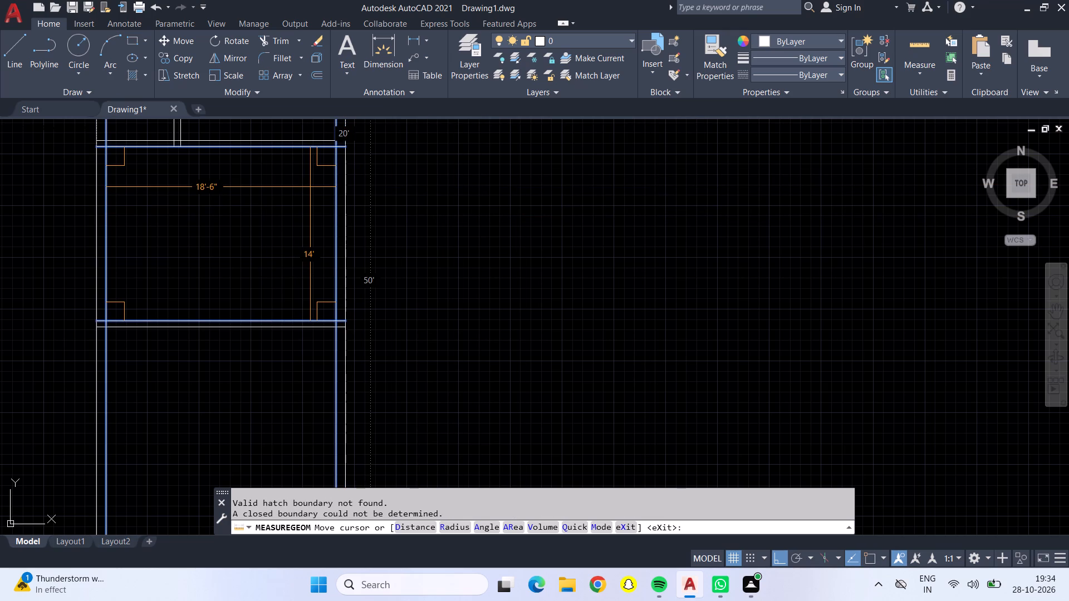
{"action": "key", "text": "Escape"}
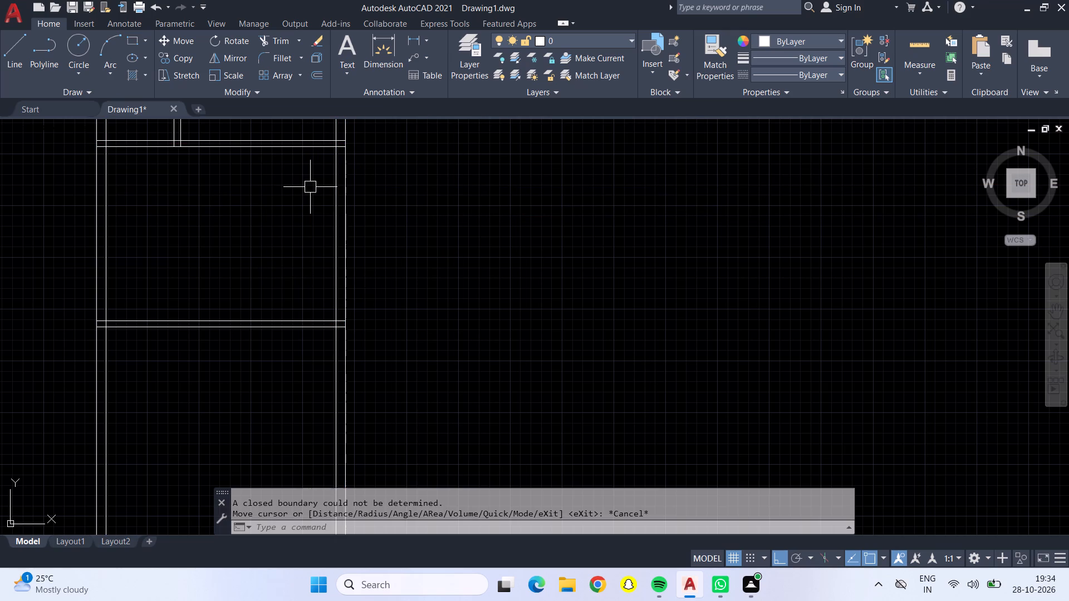
Offset the left wall's inner line and the two facing cross-wall lines 3' into the full-width room.
{"action": "key", "text": "o"}
{"action": "key", "text": "Return"}
{"action": "type", "text": "3'"}
{"action": "key", "text": "Return"}
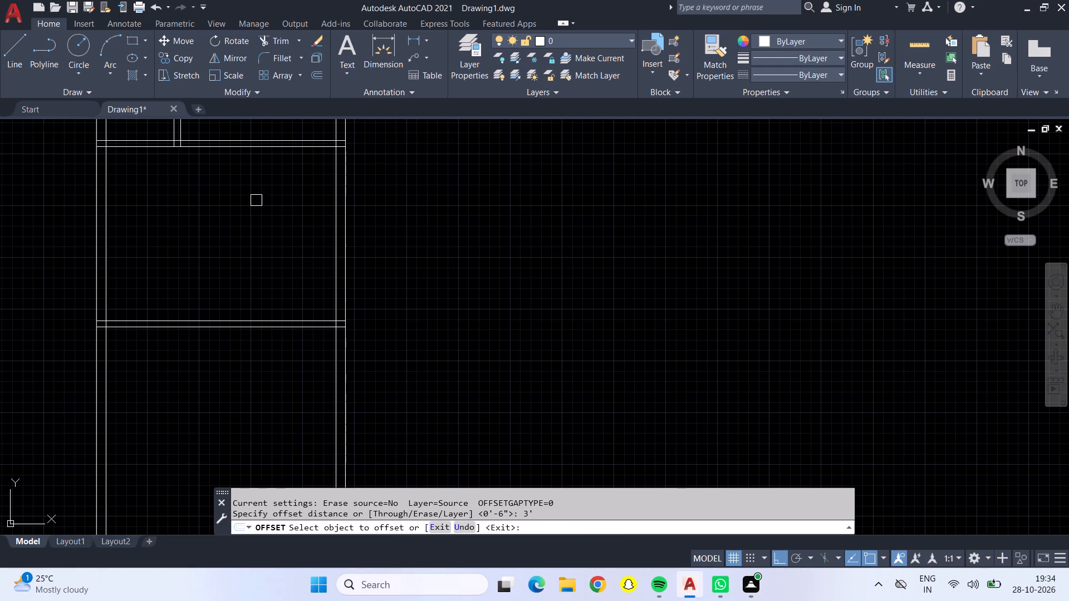
{"action": "left_click", "coordinate": [104, 260]}
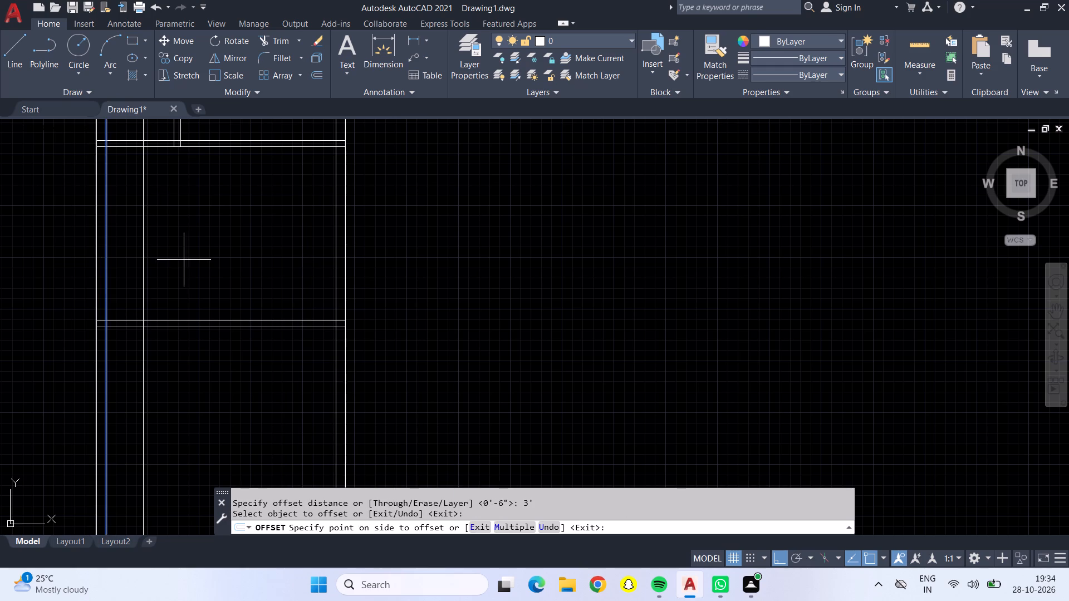
{"action": "left_click", "coordinate": [185, 260]}
{"action": "left_click", "coordinate": [209, 150]}
{"action": "left_click", "coordinate": [197, 209]}
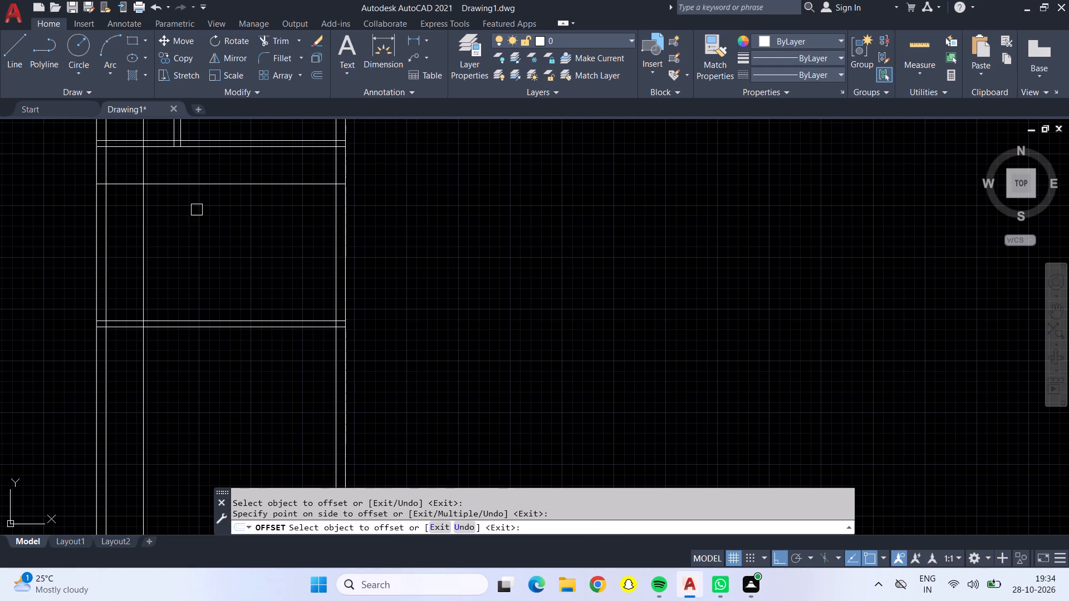
{"action": "left_click", "coordinate": [184, 320]}
{"action": "left_click", "coordinate": [184, 259]}
{"action": "key", "text": "Escape"}
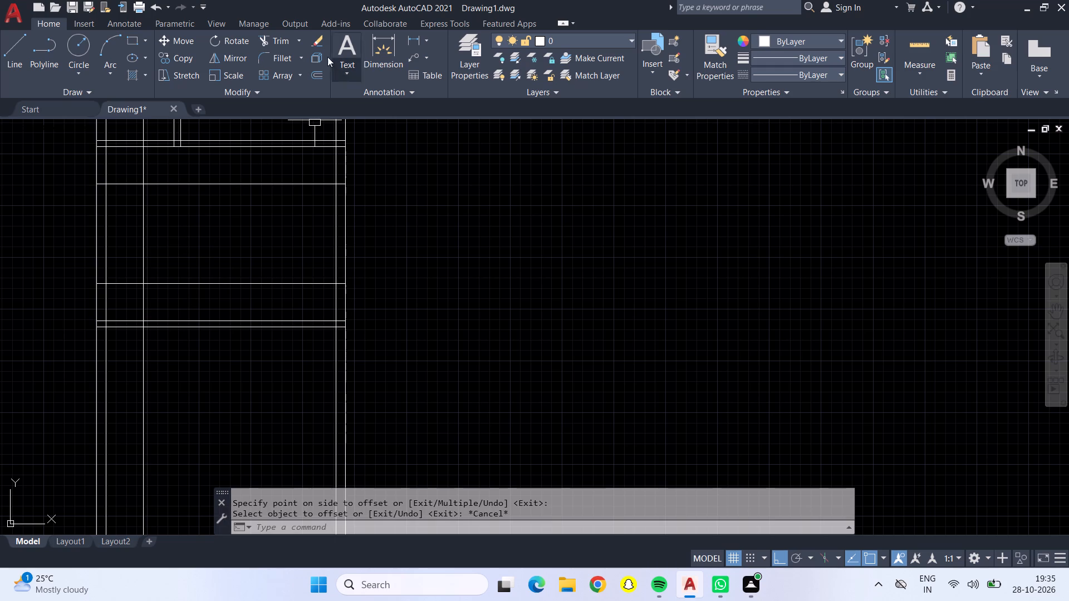
Trim the new vertical line below the lower cross wall and inside the two upper-left rooms.
{"action": "left_click", "coordinate": [273, 40]}
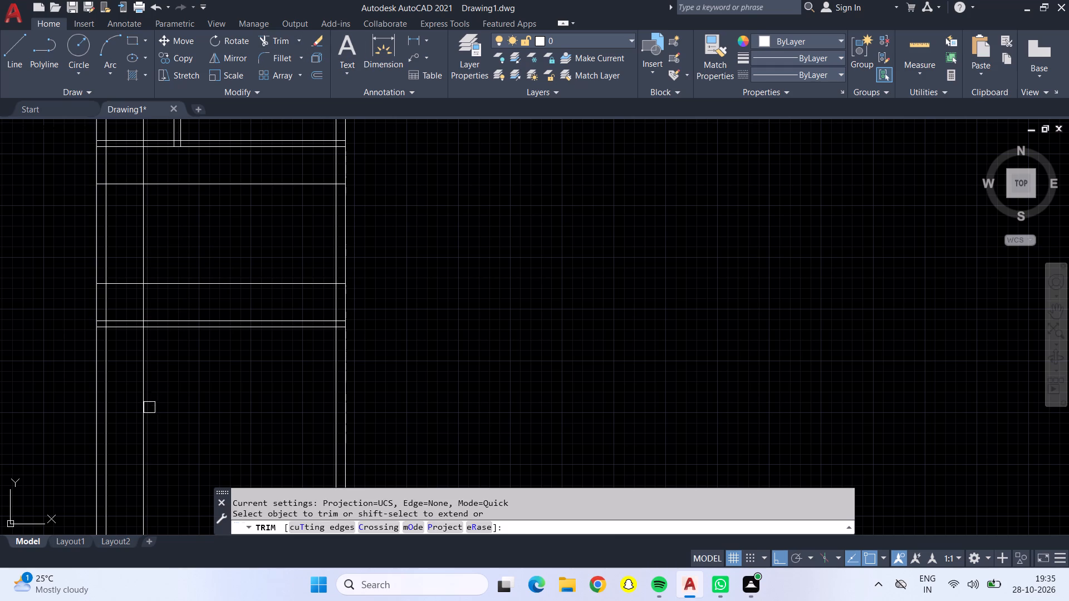
{"action": "left_click_drag", "start_coordinate": [144, 404], "coordinate": [146, 397]}
{"action": "middle_click_drag", "start_coordinate": [229, 238], "coordinate": [209, 394]}
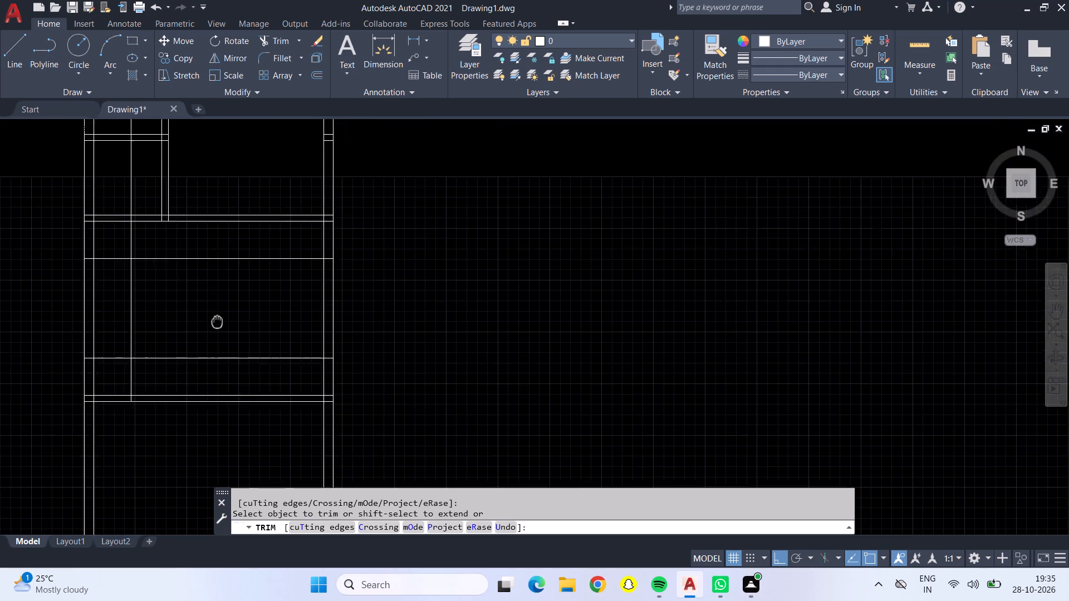
{"action": "middle_click_drag", "start_coordinate": [209, 394], "coordinate": [208, 449]}
{"action": "scroll", "coordinate": [208, 445], "scroll_direction": "up", "scroll_amount": 1}
{"action": "left_click", "coordinate": [69, 224]}
{"action": "middle_click_drag", "start_coordinate": [67, 224], "coordinate": [107, 380]}
{"action": "left_click", "coordinate": [111, 274]}
{"action": "scroll", "coordinate": [111, 274], "scroll_direction": "down", "scroll_amount": 2}
{"action": "scroll", "coordinate": [111, 274], "scroll_direction": "up", "scroll_amount": 1}
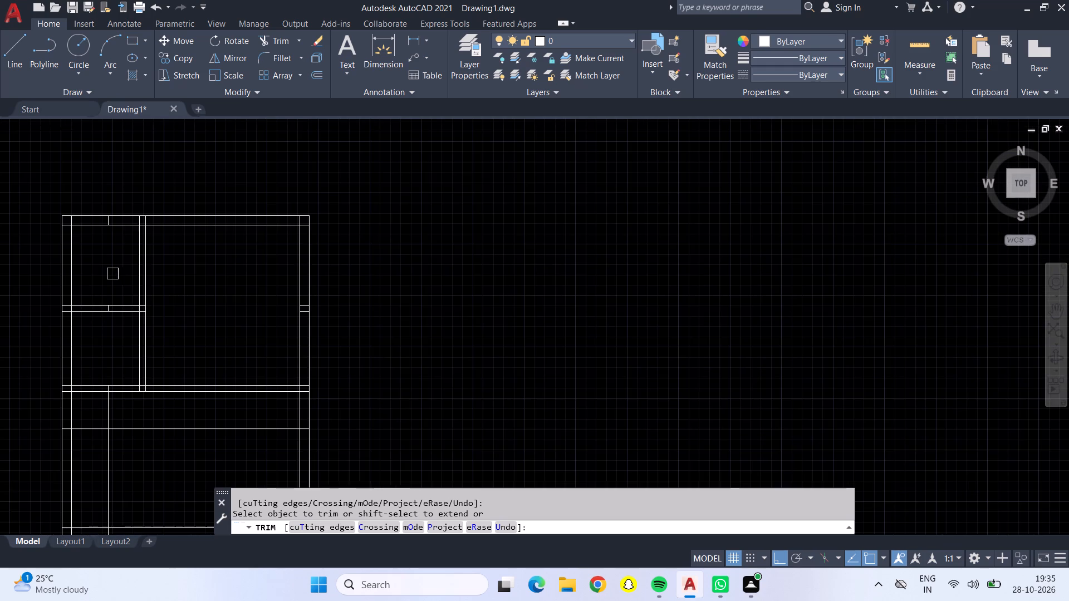
{"action": "scroll", "coordinate": [189, 329], "scroll_direction": "down", "scroll_amount": 1}
{"action": "middle_click_drag", "start_coordinate": [177, 326], "coordinate": [195, 215]}
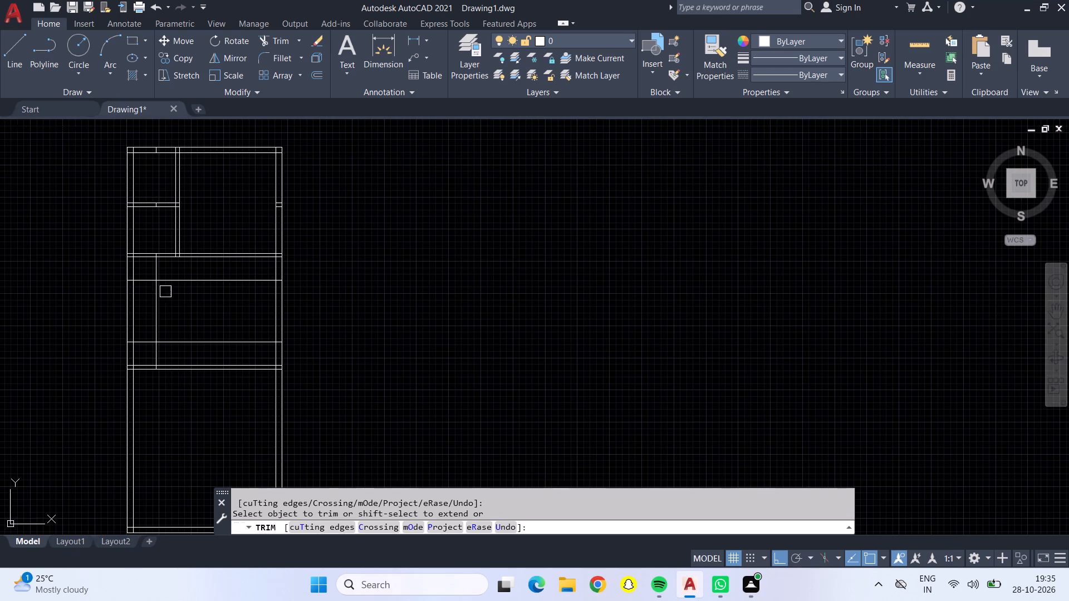
{"action": "scroll", "coordinate": [213, 314], "scroll_direction": "up", "scroll_amount": 2}
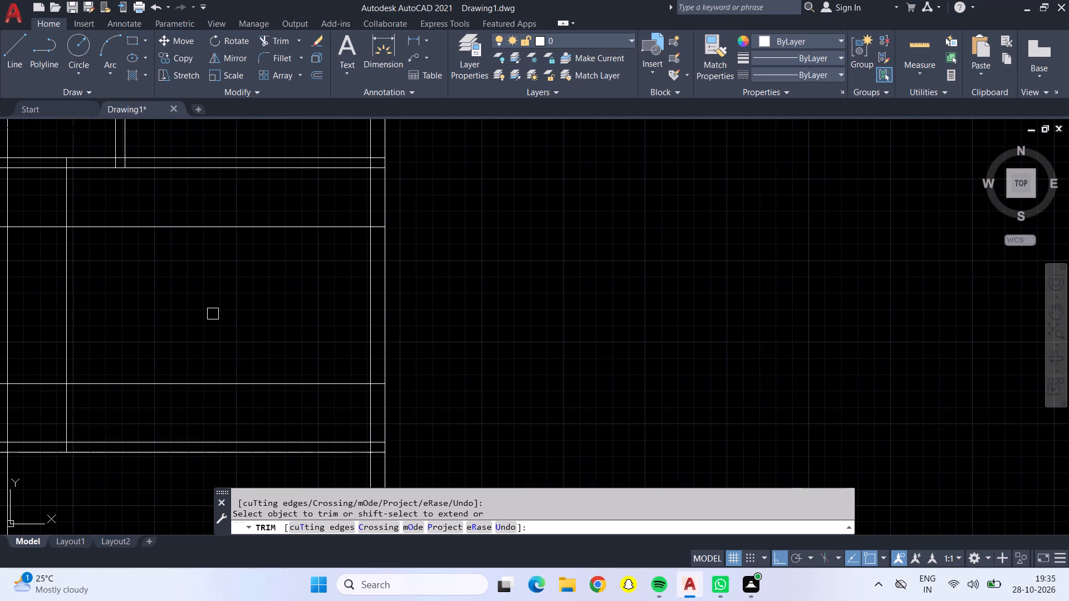
{"action": "middle_click_drag", "start_coordinate": [213, 314], "coordinate": [265, 307]}
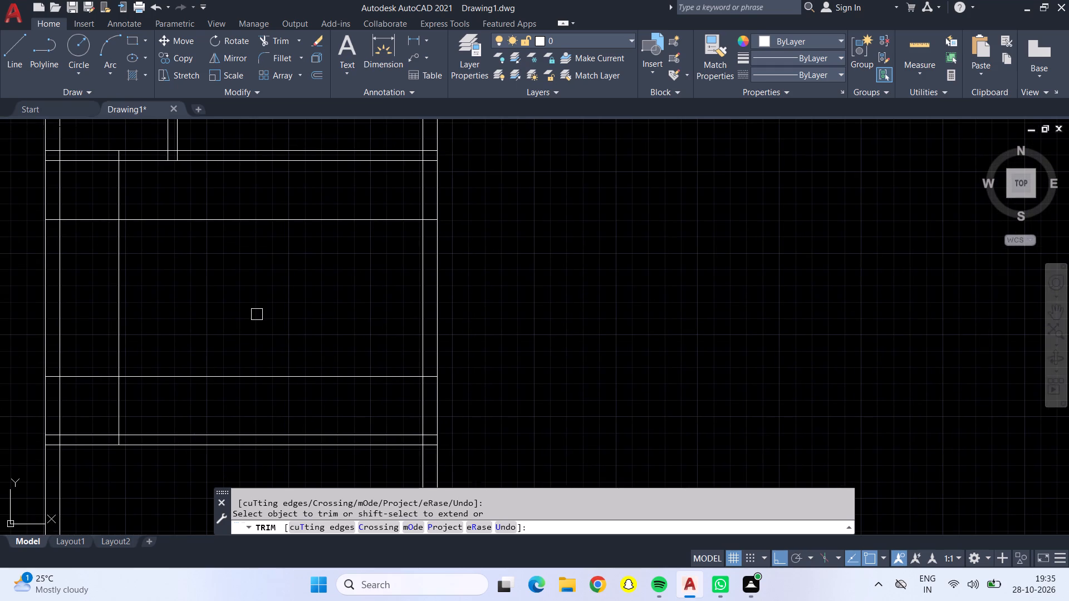
{"action": "key", "text": "Escape"}
Offset the trimmed vertical line 9" rightward repeatedly to form eight evenly spaced vertical tread lines.
{"action": "key", "text": "o"}
{"action": "key", "text": "Return"}
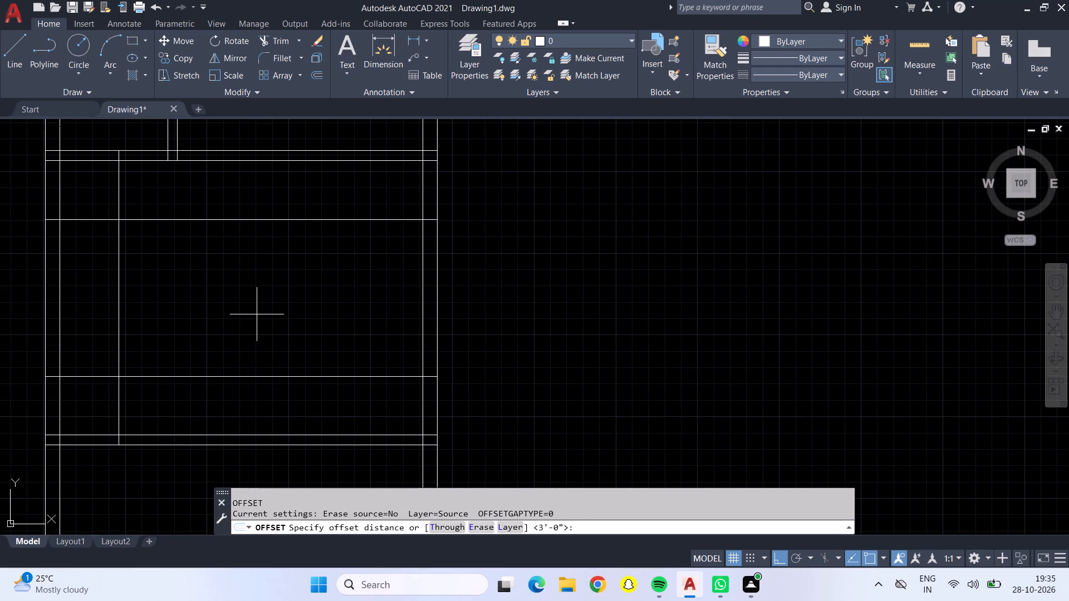
{"action": "key", "text": "3"}
{"action": "key", "text": "BackSpace"}
{"action": "key", "text": "9"}
{"action": "key", "text": "shift+quotedbl"}
{"action": "key", "text": "Return"}
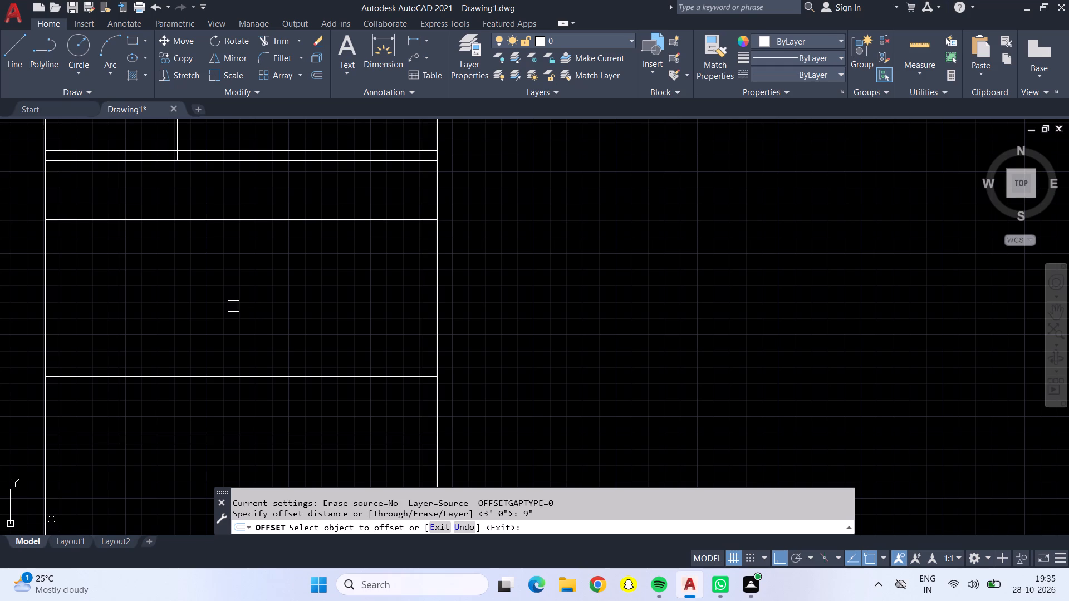
{"action": "left_click", "coordinate": [122, 265]}
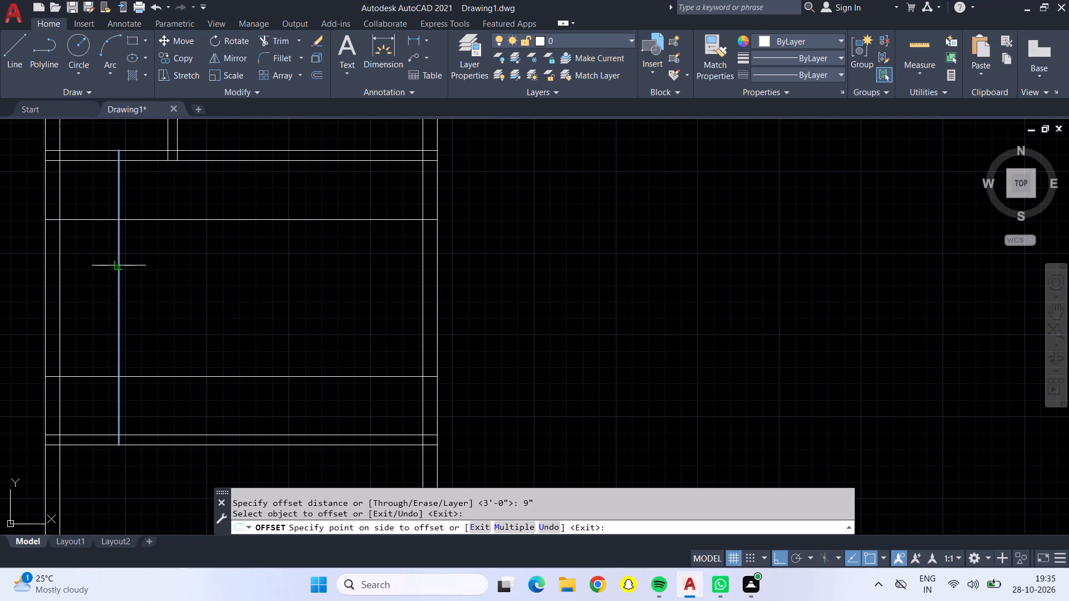
{"action": "left_click", "coordinate": [184, 280]}
{"action": "left_click_drag", "start_coordinate": [131, 270], "coordinate": [141, 270]}
{"action": "left_click", "coordinate": [172, 283]}
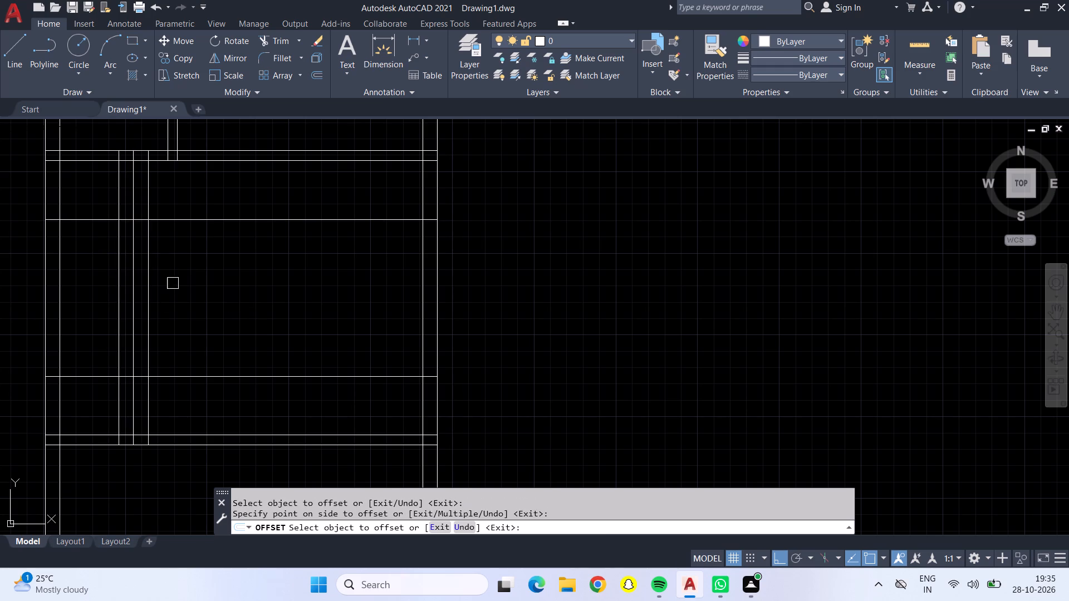
{"action": "left_click_drag", "start_coordinate": [148, 275], "coordinate": [159, 283]}
{"action": "left_click_drag", "start_coordinate": [208, 311], "coordinate": [185, 304]}
{"action": "left_click_drag", "start_coordinate": [165, 297], "coordinate": [177, 299]}
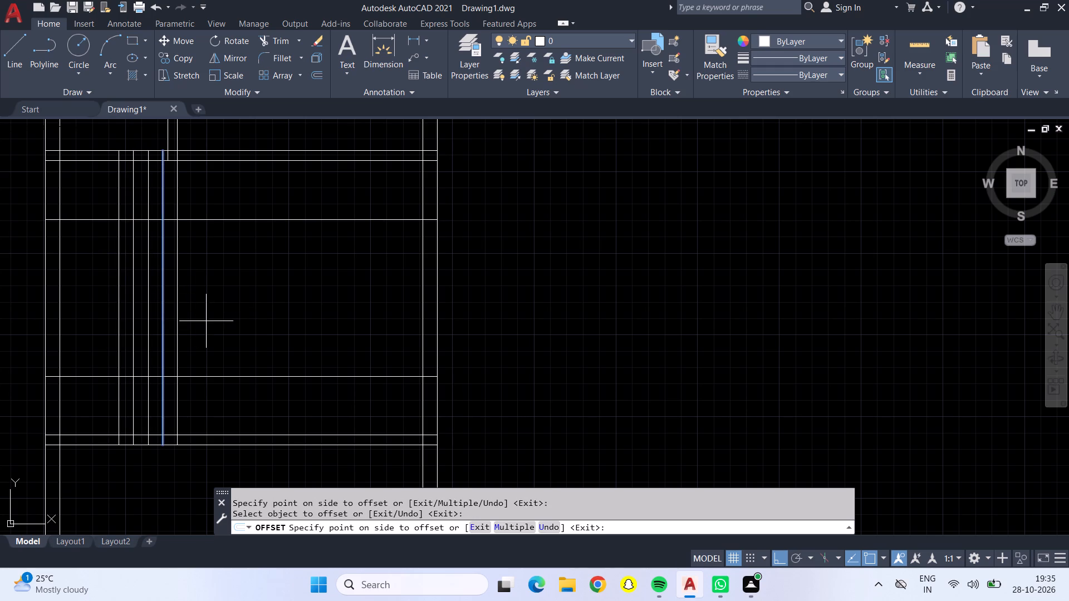
{"action": "left_click", "coordinate": [196, 320]}
{"action": "left_click", "coordinate": [176, 313]}
{"action": "left_click", "coordinate": [201, 316]}
{"action": "left_click_drag", "start_coordinate": [195, 318], "coordinate": [226, 325]}
{"action": "left_click_drag", "start_coordinate": [238, 328], "coordinate": [229, 327]}
{"action": "left_click", "coordinate": [212, 317]}
{"action": "left_click_drag", "start_coordinate": [236, 326], "coordinate": [229, 328]}
{"action": "left_click_drag", "start_coordinate": [223, 326], "coordinate": [235, 320]}
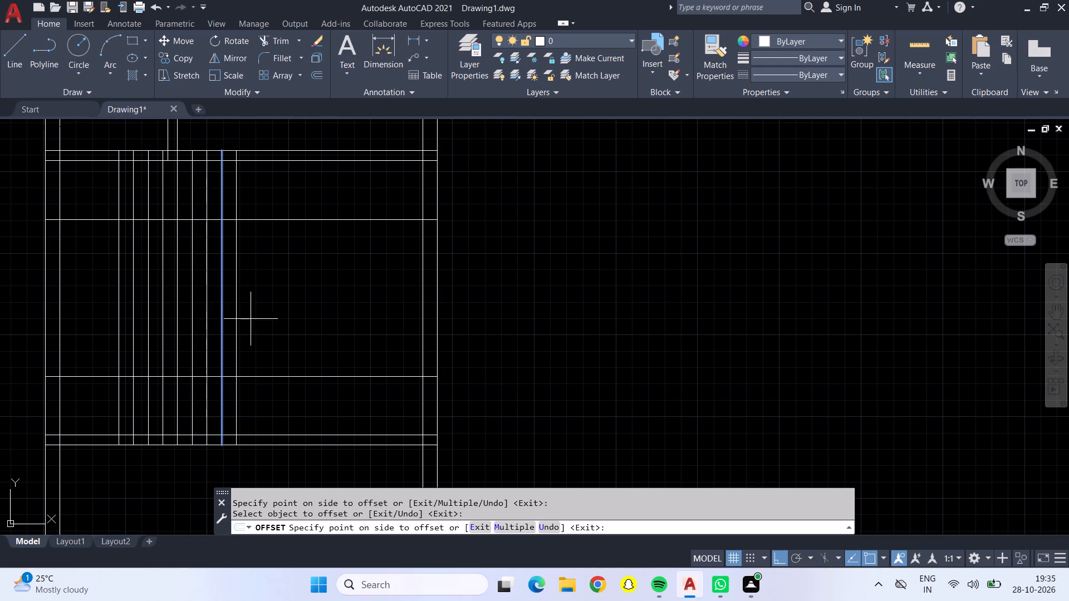
{"action": "left_click_drag", "start_coordinate": [269, 319], "coordinate": [262, 317]}
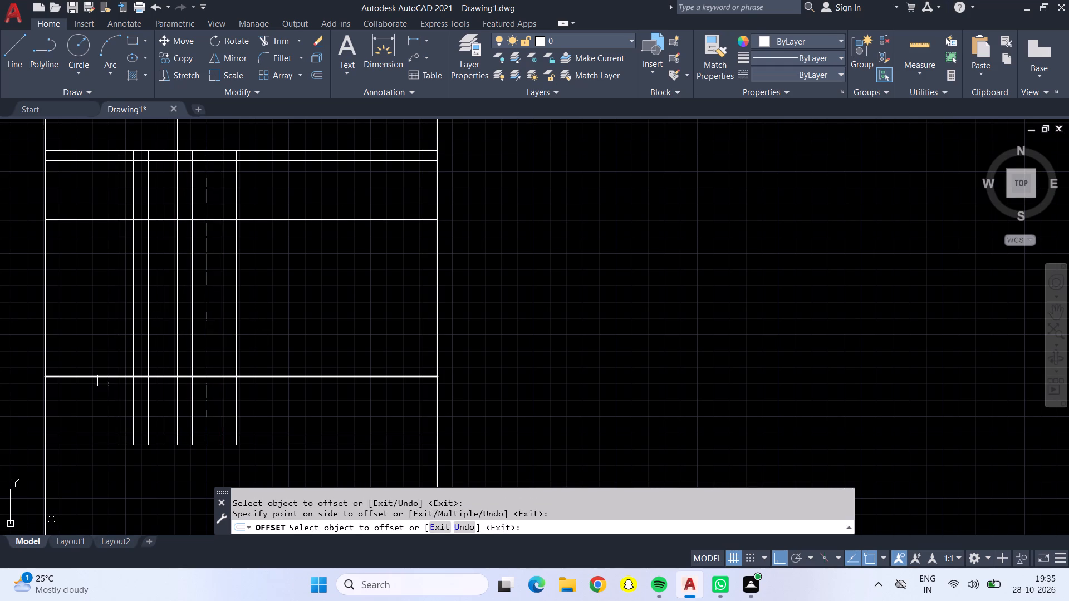
Offset the stair line 3' above the lower cross wall 9" upward.
{"action": "left_click", "coordinate": [103, 373]}
{"action": "left_click", "coordinate": [116, 337]}
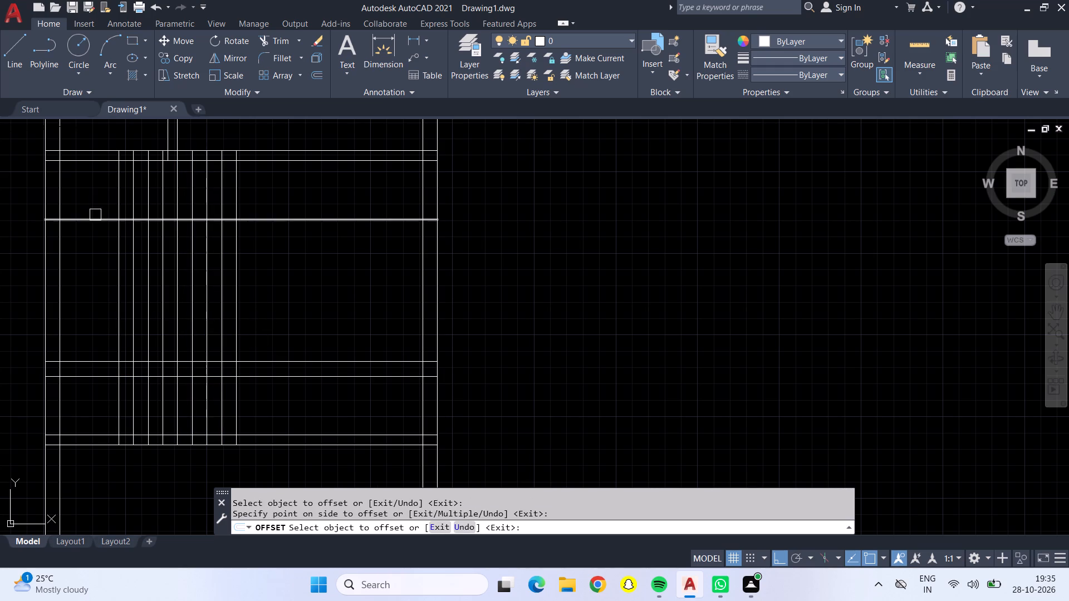
Offset the stair line 3' below the upper cross wall 9" downward repeatedly to form nine horizontal tread lines.
{"action": "left_click", "coordinate": [96, 220]}
{"action": "left_click", "coordinate": [100, 273]}
{"action": "left_click", "coordinate": [100, 235]}
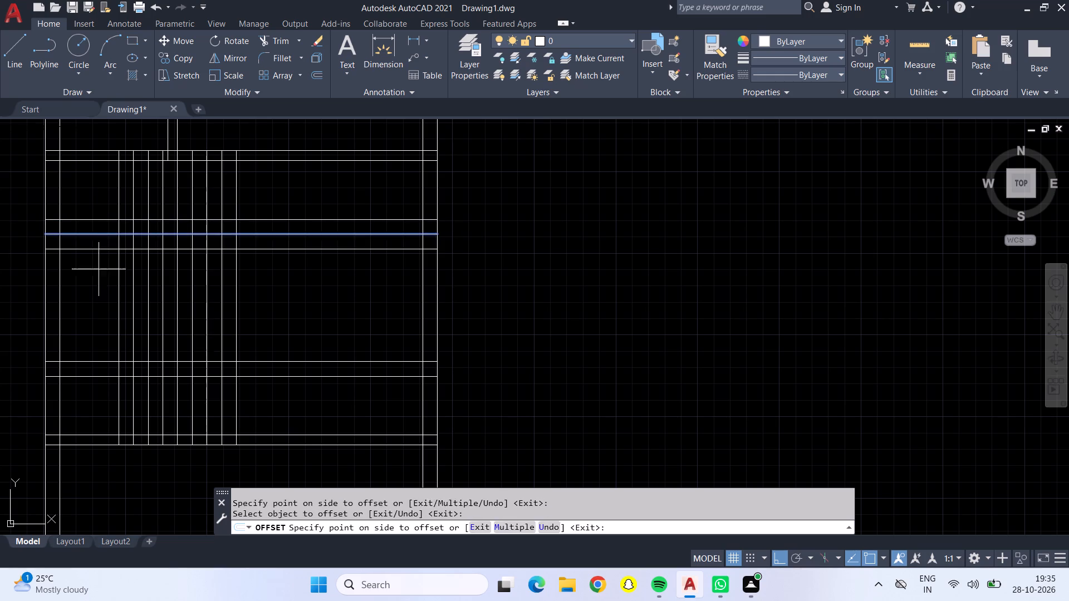
{"action": "left_click_drag", "start_coordinate": [100, 279], "coordinate": [102, 284]}
{"action": "left_click", "coordinate": [101, 249]}
{"action": "left_click_drag", "start_coordinate": [105, 289], "coordinate": [106, 294]}
{"action": "left_click_drag", "start_coordinate": [105, 266], "coordinate": [105, 306]}
{"action": "left_click", "coordinate": [105, 306]}
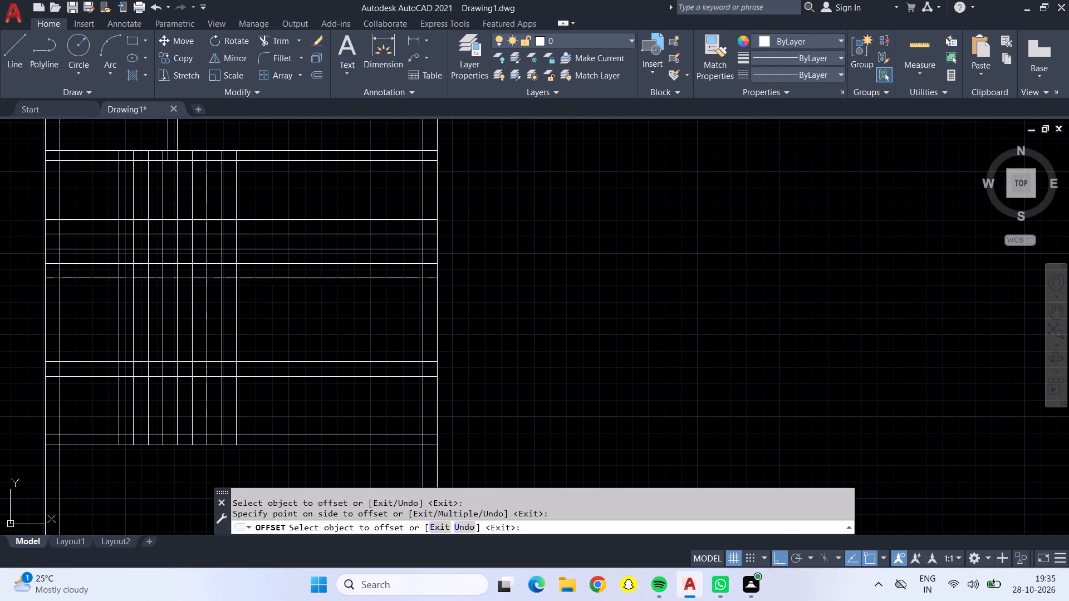
{"action": "left_click", "coordinate": [105, 277]}
{"action": "left_click", "coordinate": [113, 311]}
{"action": "left_click", "coordinate": [101, 292]}
{"action": "left_click", "coordinate": [101, 309]}
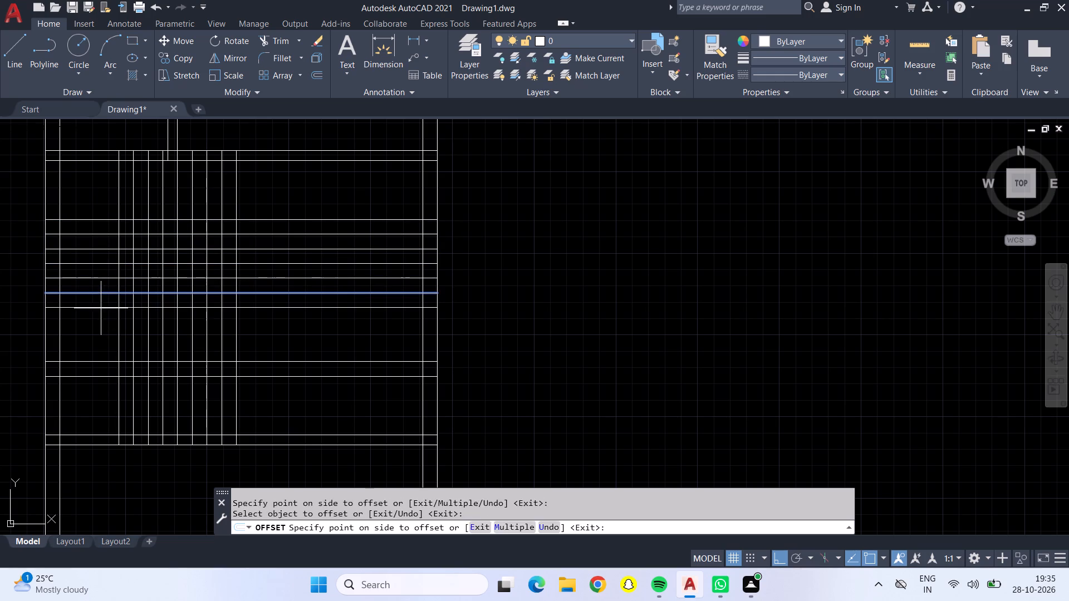
{"action": "left_click", "coordinate": [100, 310]}
{"action": "left_click", "coordinate": [104, 348]}
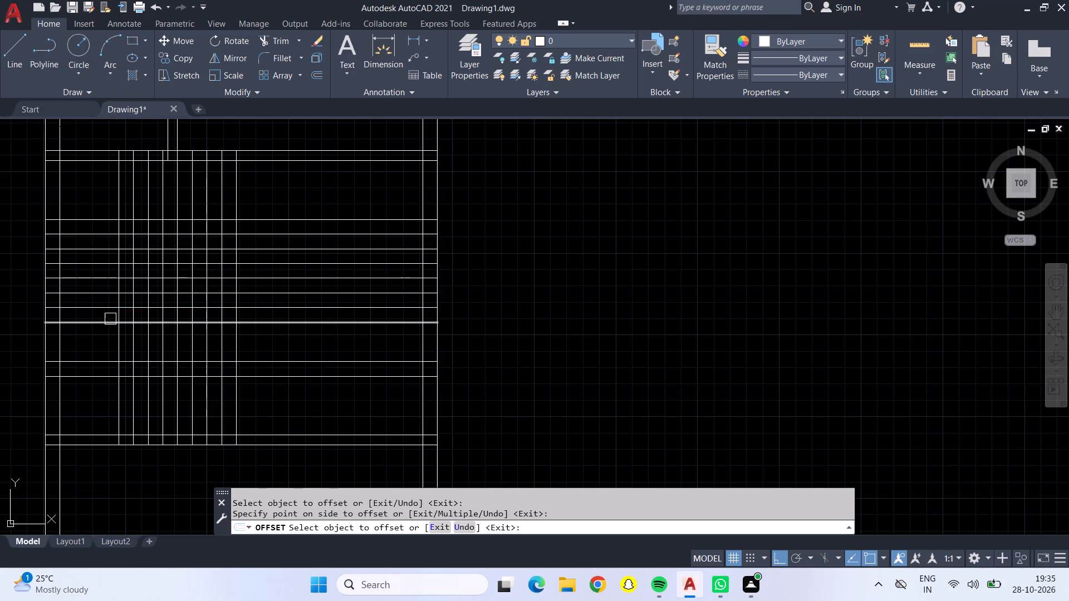
{"action": "left_click", "coordinate": [107, 321]}
{"action": "left_click", "coordinate": [99, 336]}
{"action": "double_click", "coordinate": [99, 341]}
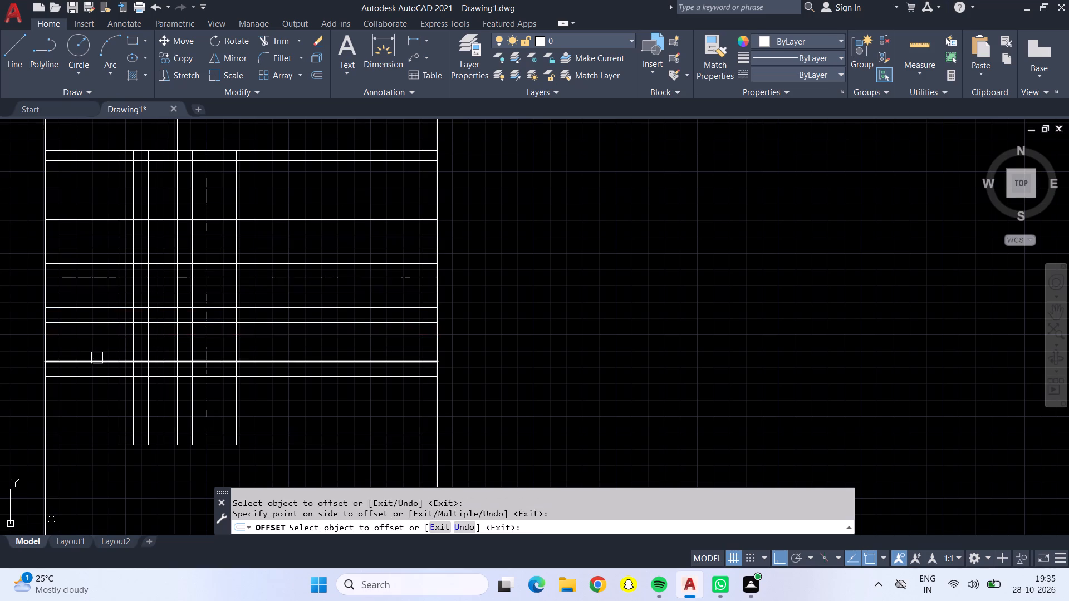
{"action": "left_click", "coordinate": [97, 336]}
{"action": "left_click_drag", "start_coordinate": [97, 344], "coordinate": [97, 349]}
{"action": "left_click", "coordinate": [99, 337]}
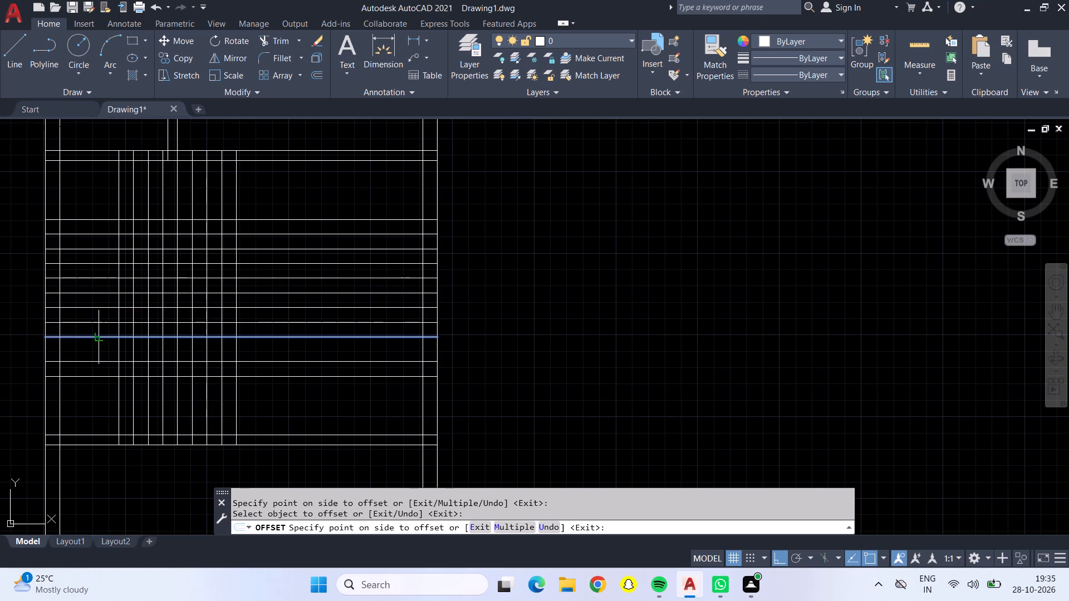
{"action": "left_click", "coordinate": [97, 368]}
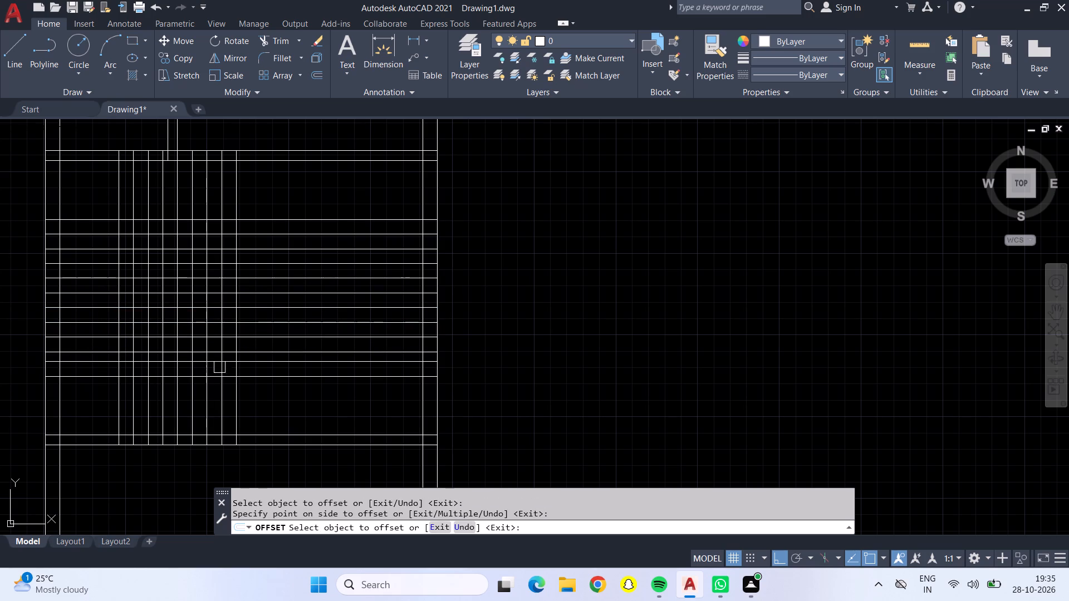
Offset the horizontal line just below the last tread line 9" downward and finish offsetting.
{"action": "left_click", "coordinate": [102, 359]}
{"action": "left_click", "coordinate": [99, 391]}
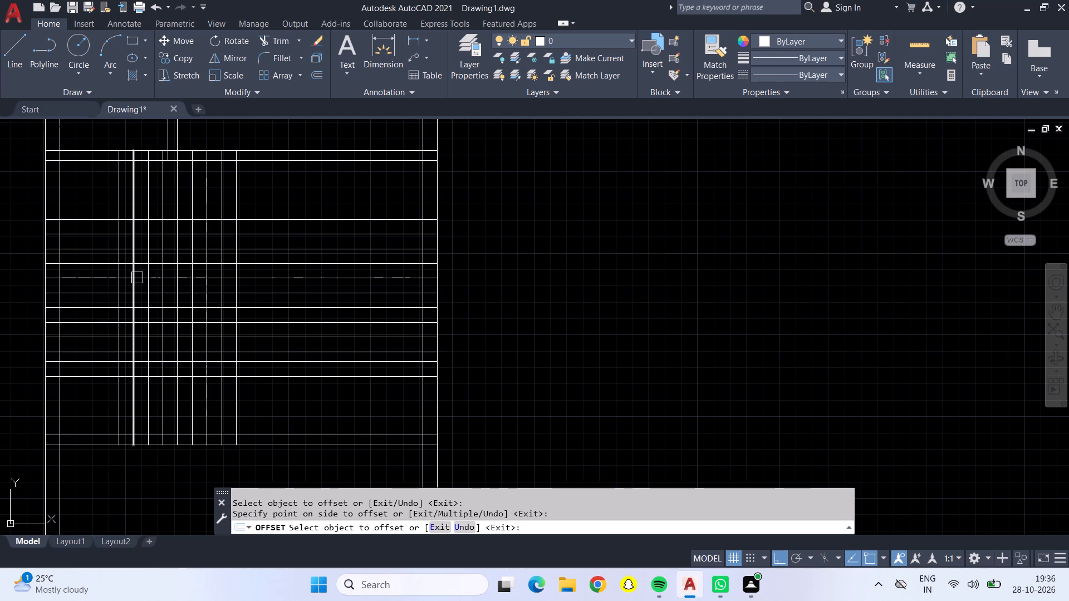
{"action": "key", "text": "Escape"}
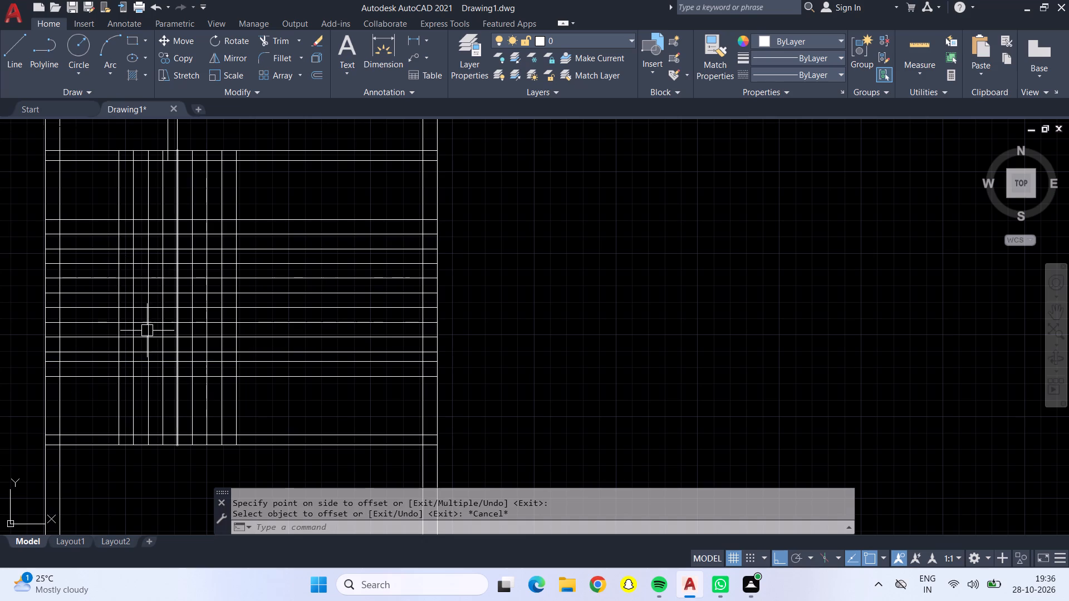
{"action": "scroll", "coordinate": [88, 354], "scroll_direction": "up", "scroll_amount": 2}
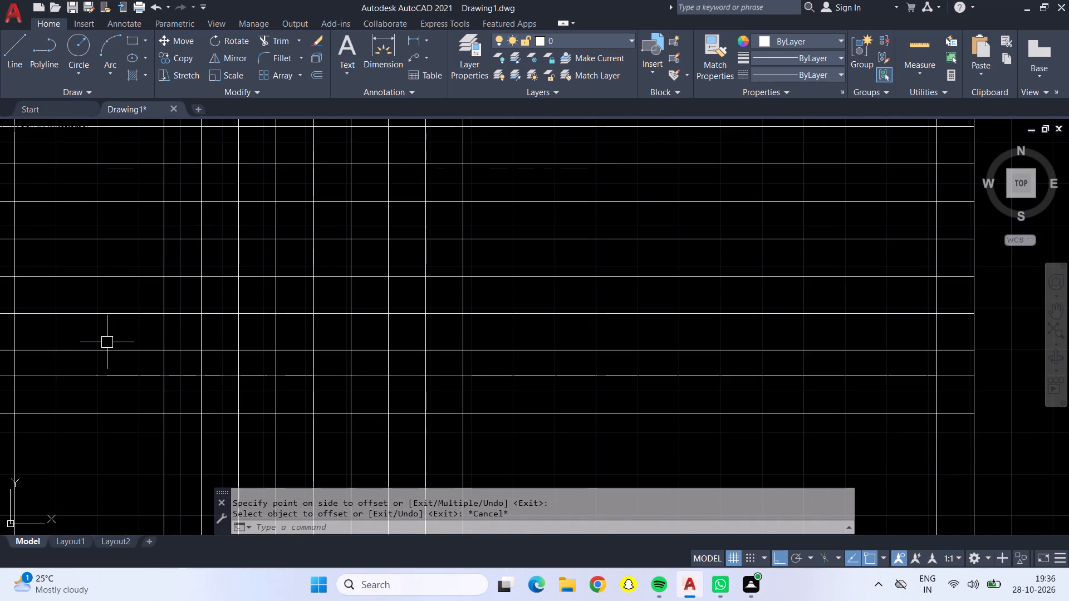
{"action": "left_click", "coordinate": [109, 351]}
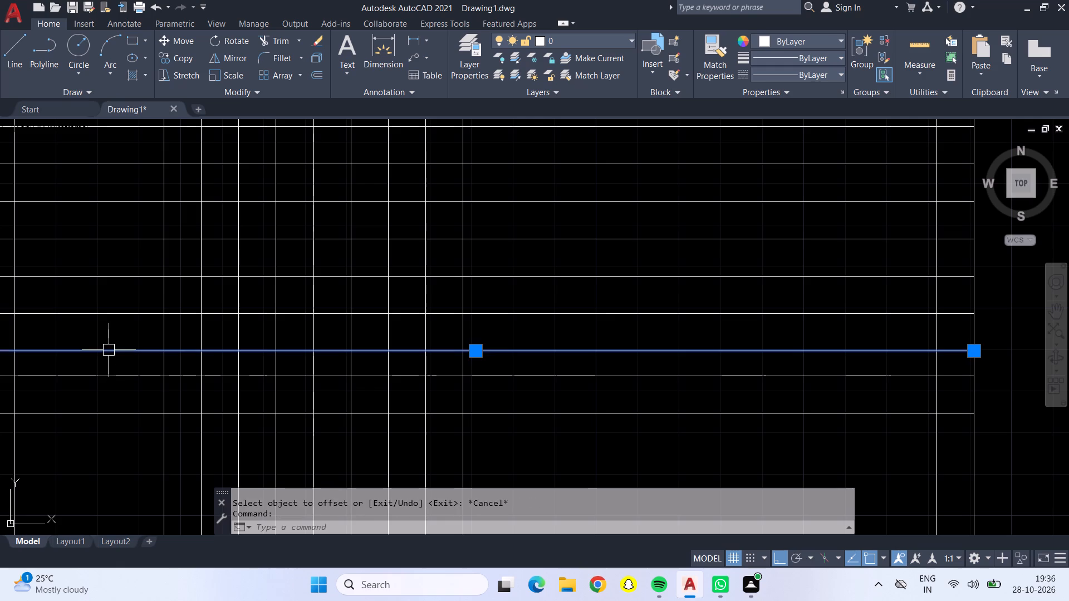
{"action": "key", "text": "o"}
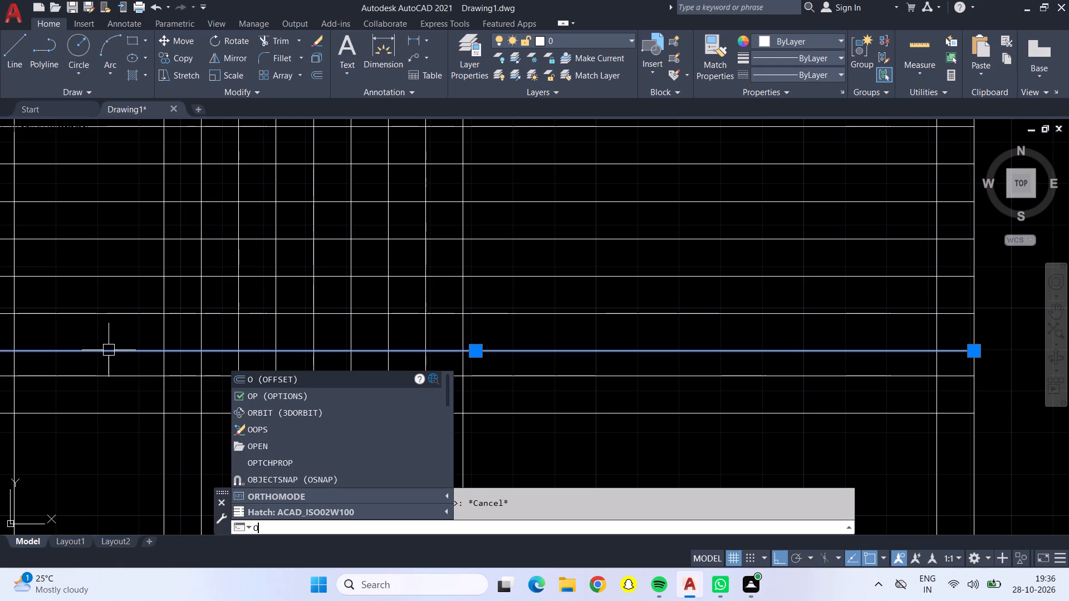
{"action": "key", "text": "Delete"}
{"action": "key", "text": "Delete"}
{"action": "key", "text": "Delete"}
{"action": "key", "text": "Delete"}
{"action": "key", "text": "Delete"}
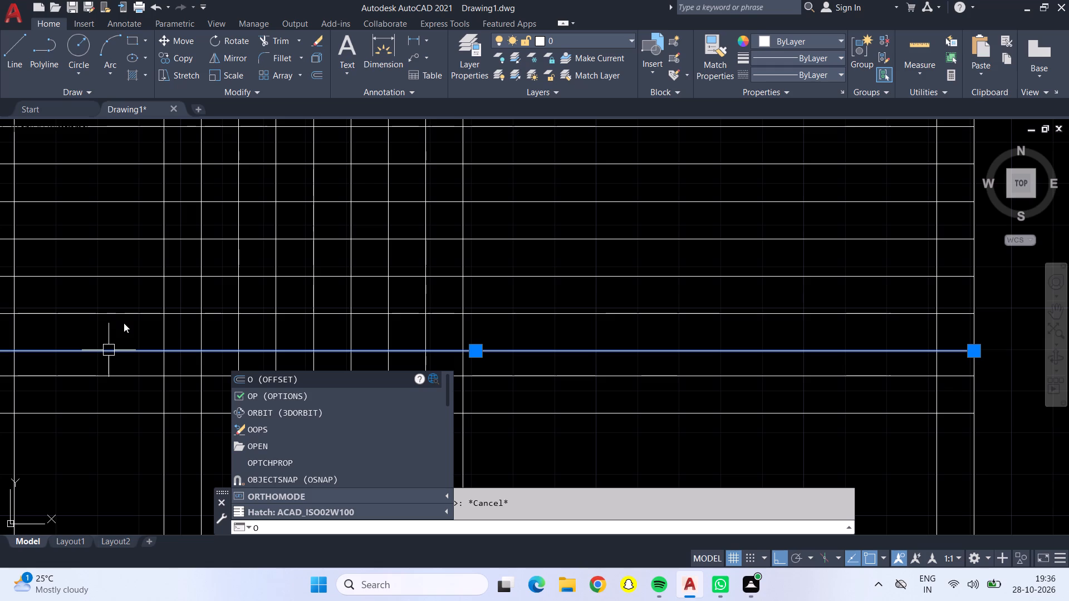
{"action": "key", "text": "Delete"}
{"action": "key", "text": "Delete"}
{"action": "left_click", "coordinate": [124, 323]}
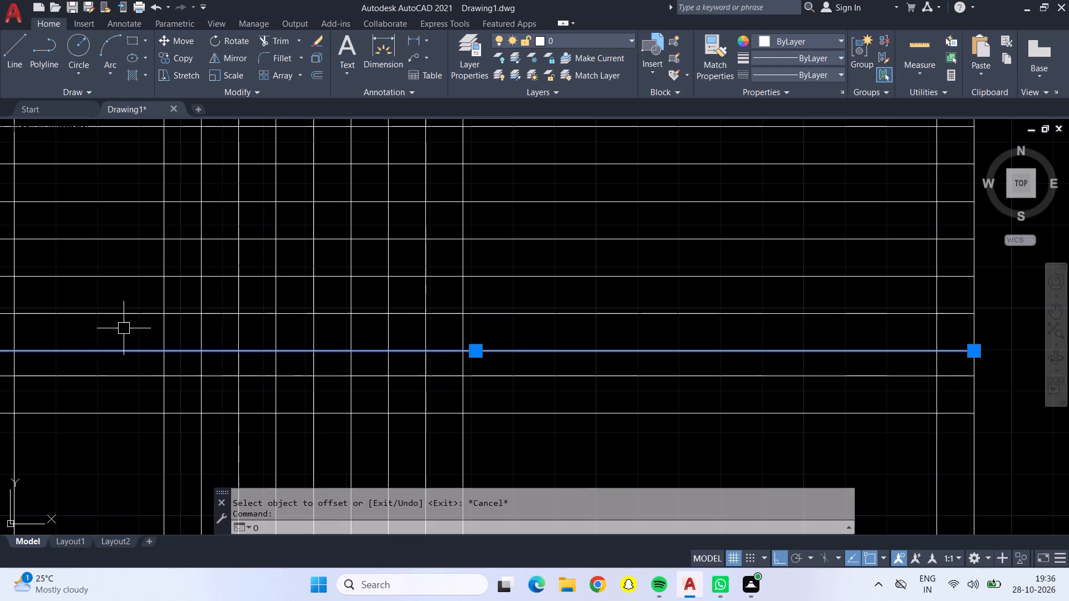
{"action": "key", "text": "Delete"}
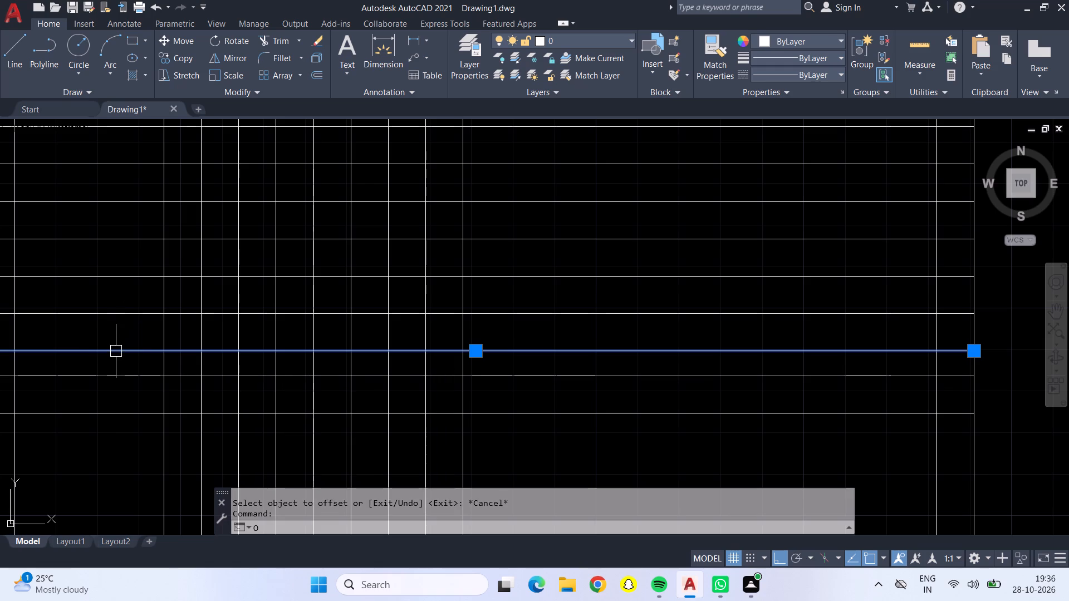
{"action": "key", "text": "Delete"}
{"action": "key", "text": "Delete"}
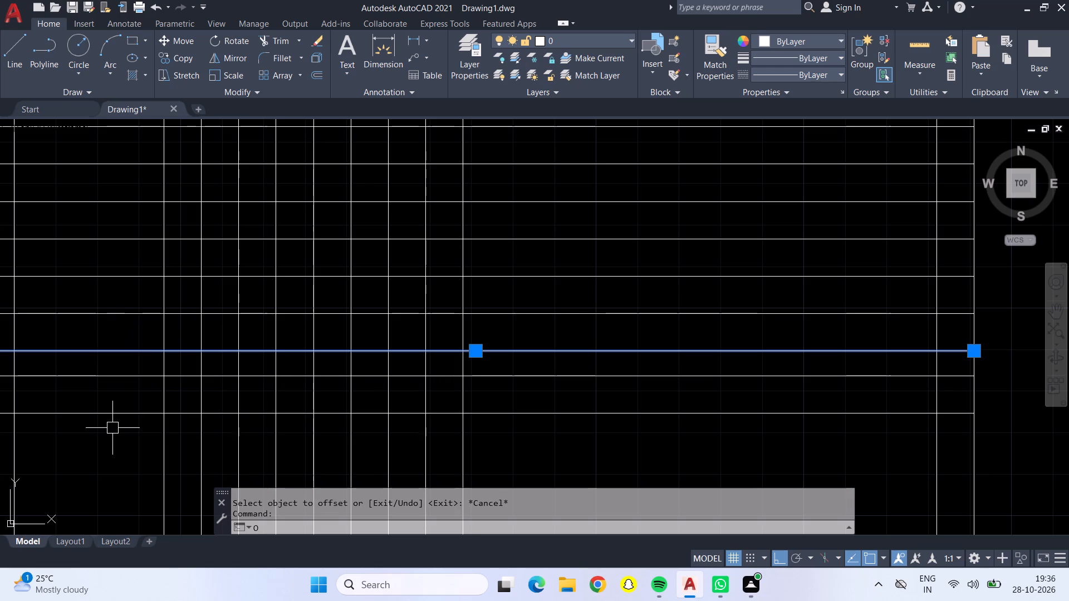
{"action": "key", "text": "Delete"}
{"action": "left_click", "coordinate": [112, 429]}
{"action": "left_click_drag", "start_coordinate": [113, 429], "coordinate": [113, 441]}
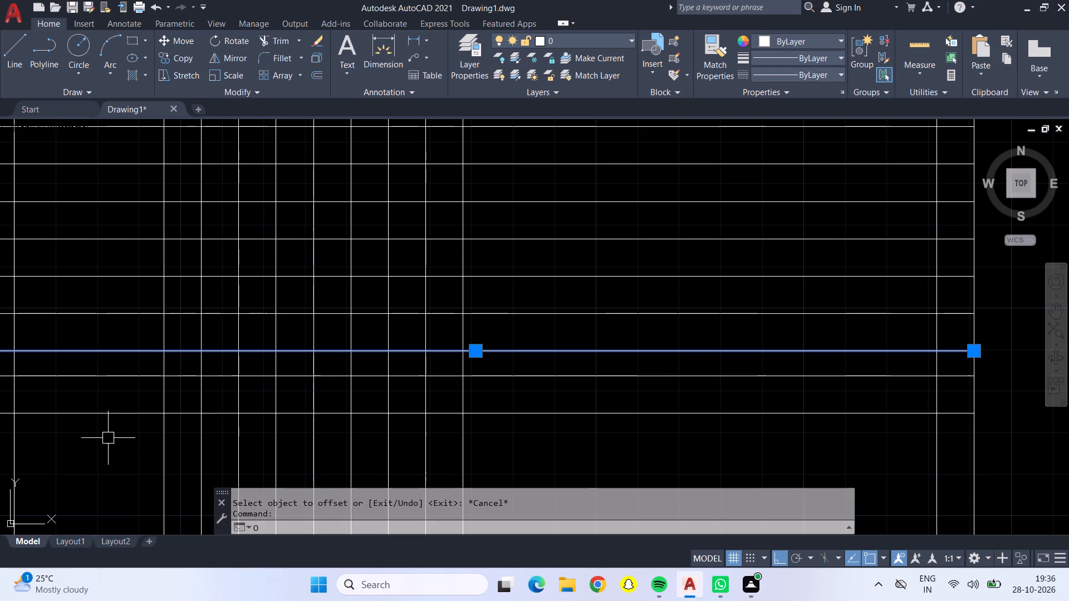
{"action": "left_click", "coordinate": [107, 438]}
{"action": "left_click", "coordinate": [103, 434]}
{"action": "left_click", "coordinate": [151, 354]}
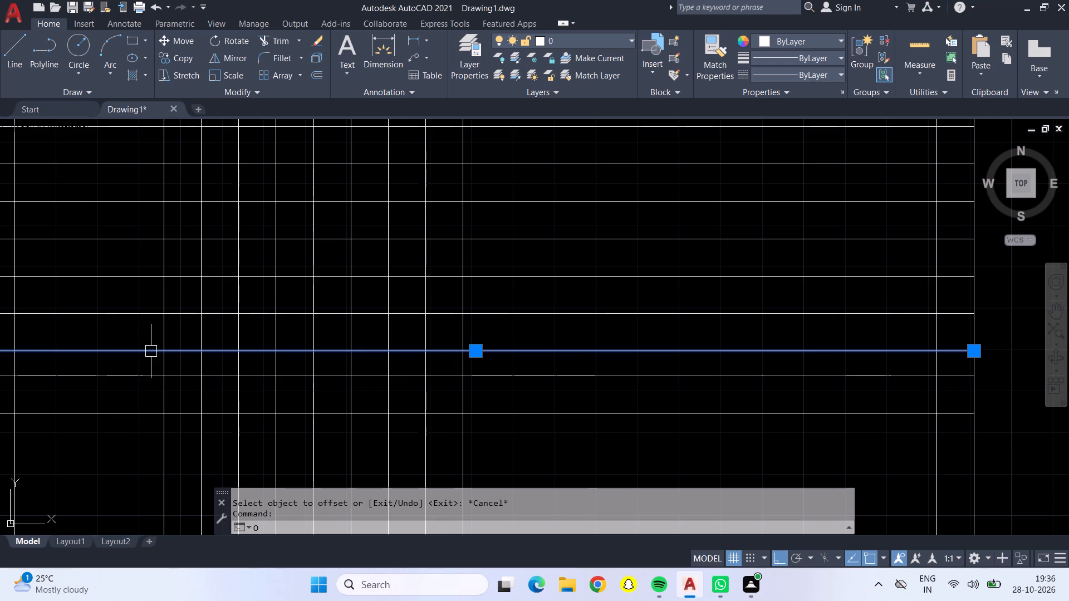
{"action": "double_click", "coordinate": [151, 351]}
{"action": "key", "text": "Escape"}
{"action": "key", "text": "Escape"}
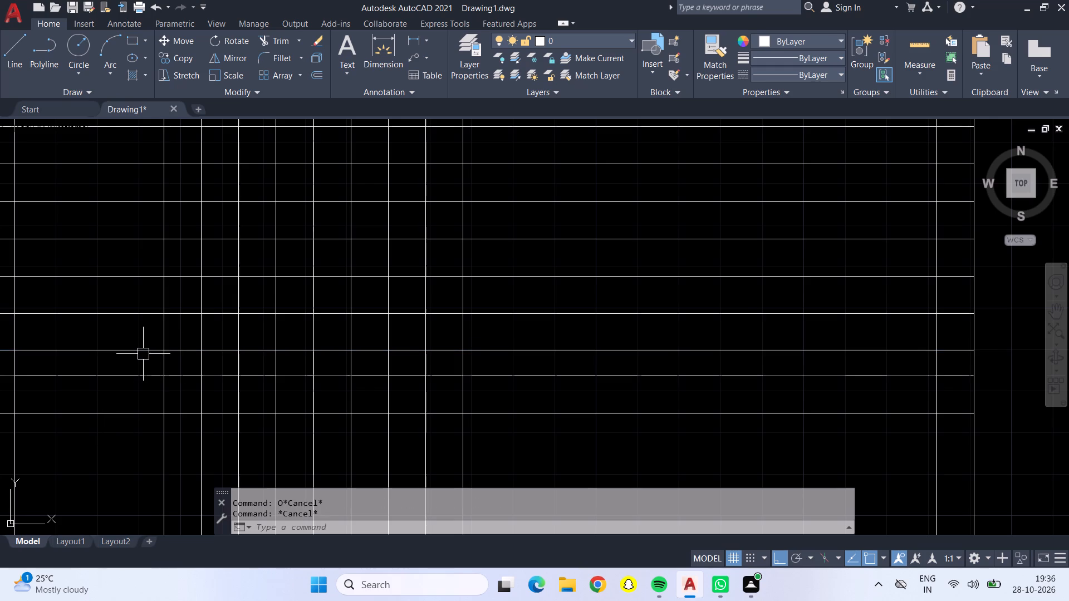
Erase the last 9" horizontal offset line, just above the two lines of the lower 3' flight.
{"action": "left_click", "coordinate": [143, 352]}
{"action": "key", "text": "Delete"}
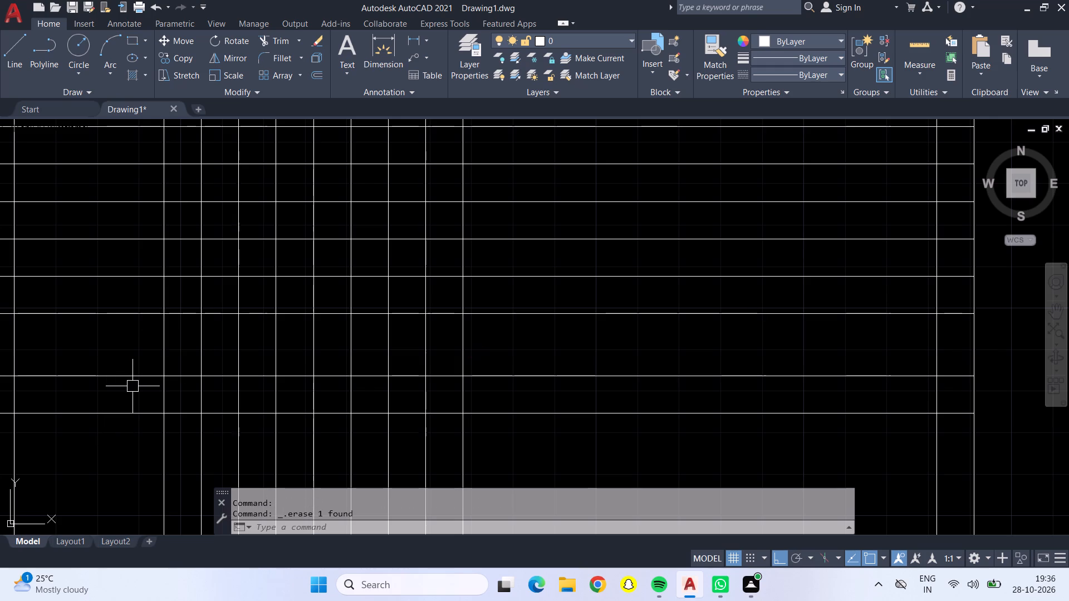
Offset the lowest remaining line of the upper horizontal tread series 6" downward.
{"action": "key", "text": "o"}
{"action": "key", "text": "Return"}
{"action": "type", "text": "6\""}
{"action": "key", "text": "Return"}
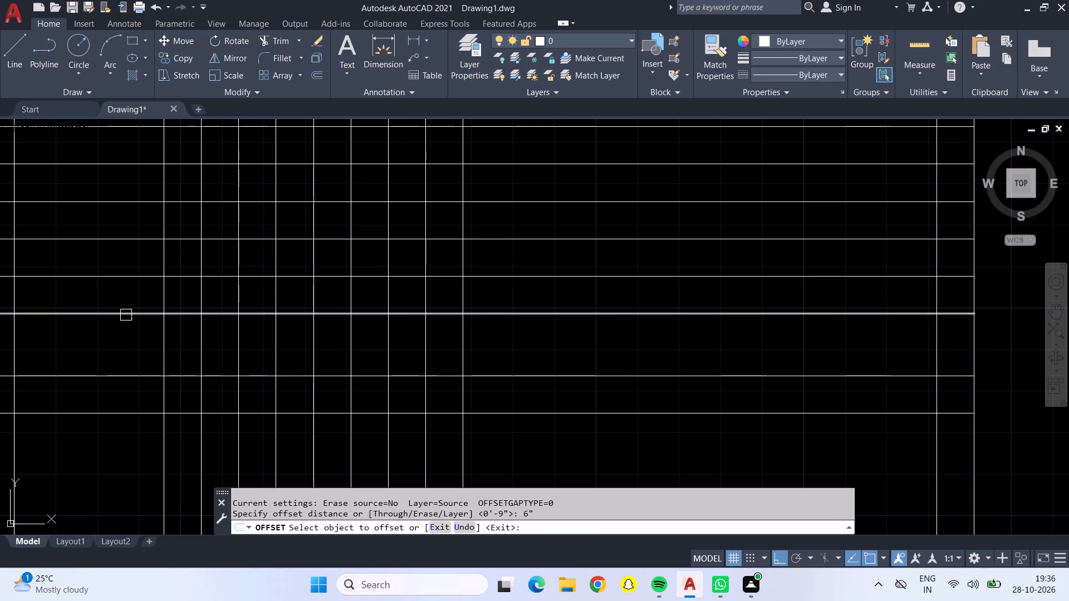
{"action": "left_click", "coordinate": [126, 315]}
{"action": "left_click", "coordinate": [121, 356]}
Trim the vertical tread and partition lines crossing the upper cross wall, and open the wall line between the partition's two faces.
{"action": "scroll", "coordinate": [121, 356], "scroll_direction": "down", "scroll_amount": 3}
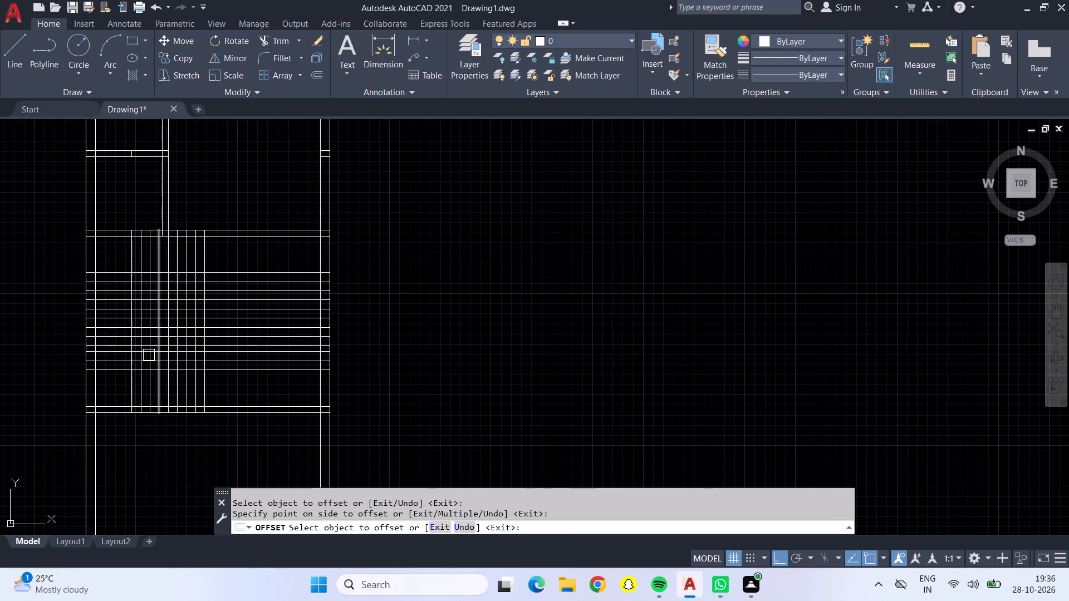
{"action": "scroll", "coordinate": [133, 353], "scroll_direction": "up", "scroll_amount": 3}
{"action": "scroll", "coordinate": [111, 362], "scroll_direction": "down", "scroll_amount": 1}
{"action": "middle_click_drag", "start_coordinate": [111, 362], "coordinate": [117, 374]}
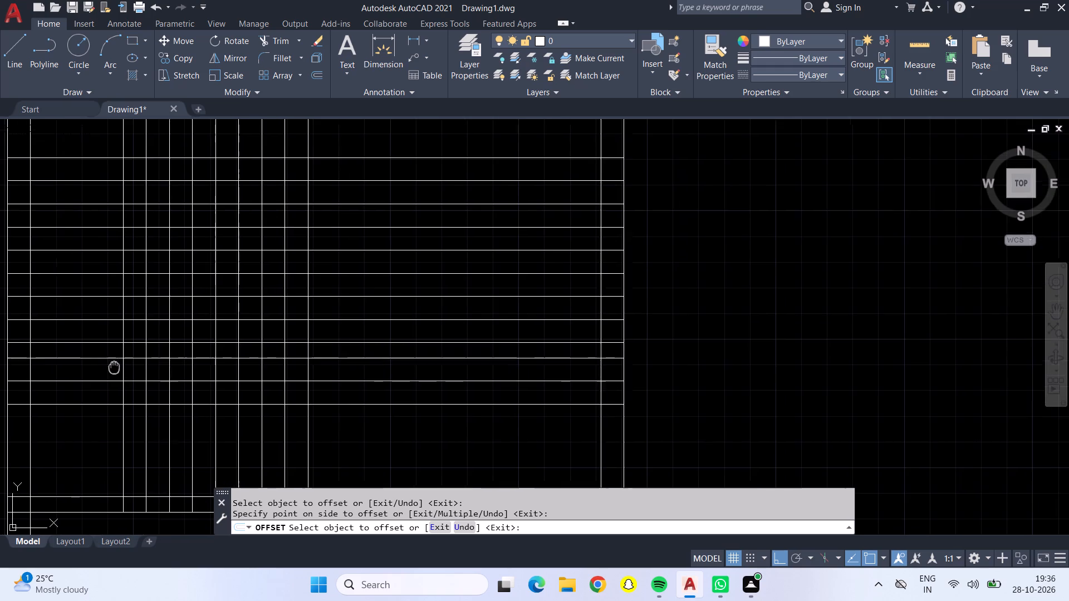
{"action": "middle_click_drag", "start_coordinate": [117, 374], "coordinate": [141, 396]}
{"action": "scroll", "coordinate": [140, 371], "scroll_direction": "down", "scroll_amount": 1}
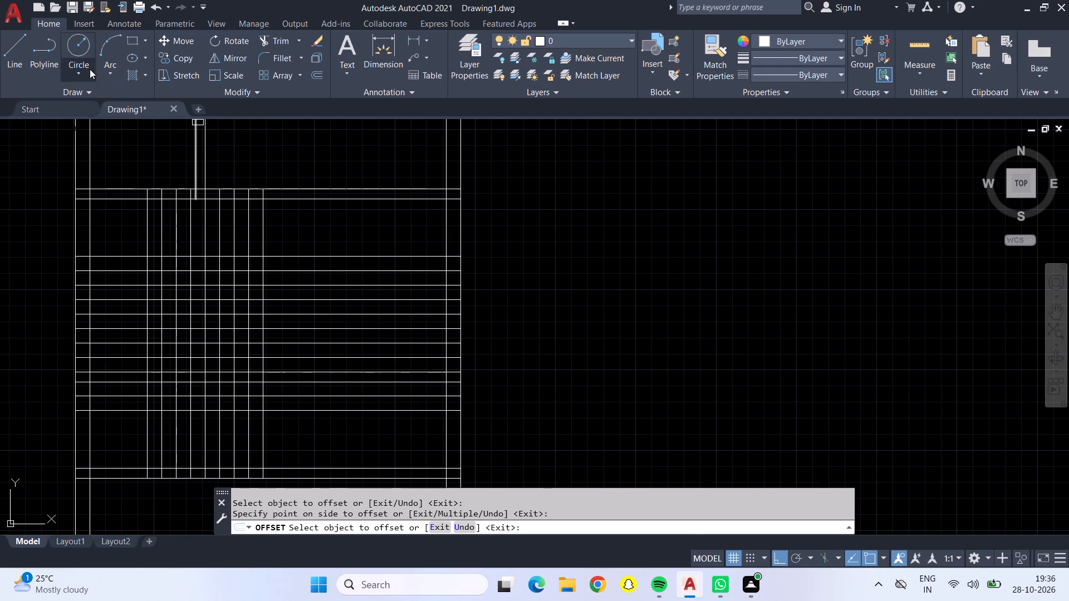
{"action": "left_click", "coordinate": [267, 40]}
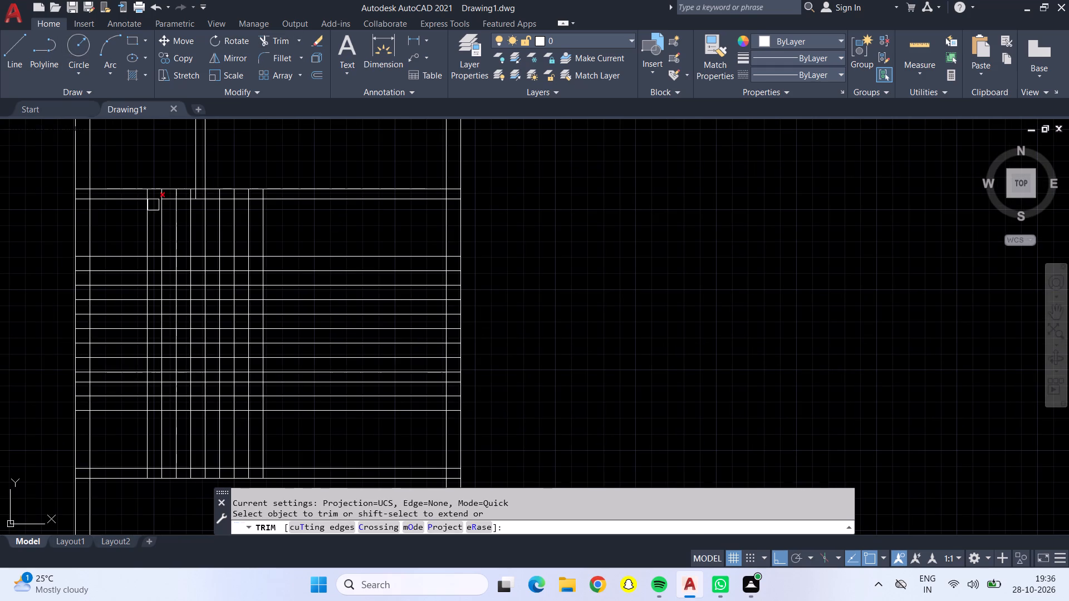
{"action": "scroll", "coordinate": [149, 189], "scroll_direction": "up", "scroll_amount": 3}
{"action": "scroll", "coordinate": [149, 189], "scroll_direction": "down", "scroll_amount": 1}
{"action": "scroll", "coordinate": [145, 201], "scroll_direction": "up", "scroll_amount": 1}
{"action": "scroll", "coordinate": [145, 201], "scroll_direction": "down", "scroll_amount": 1}
{"action": "scroll", "coordinate": [145, 201], "scroll_direction": "up", "scroll_amount": 1}
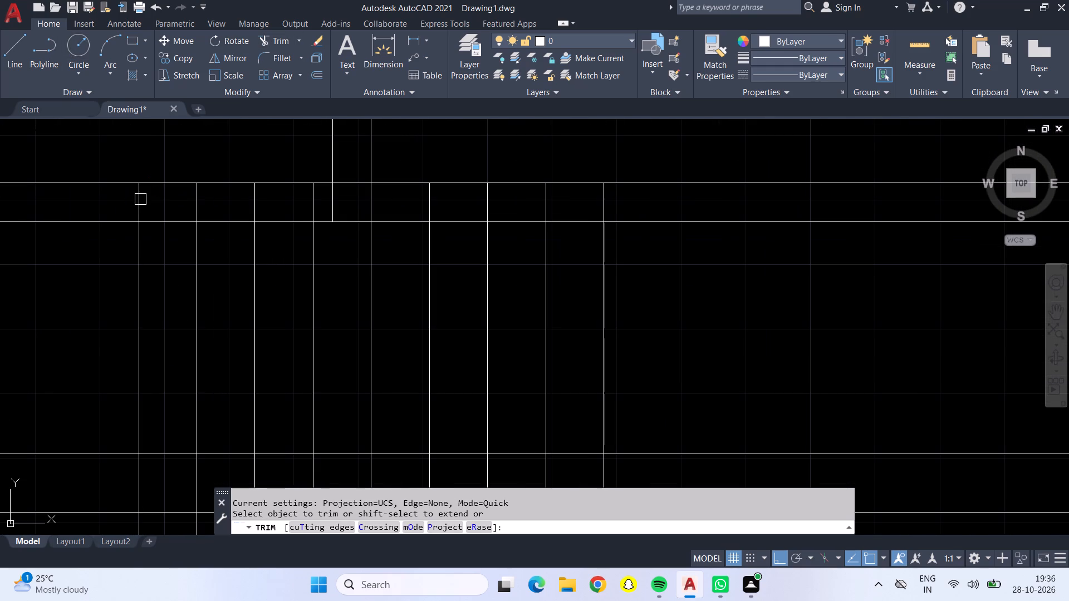
{"action": "left_click_drag", "start_coordinate": [125, 195], "coordinate": [276, 203]}
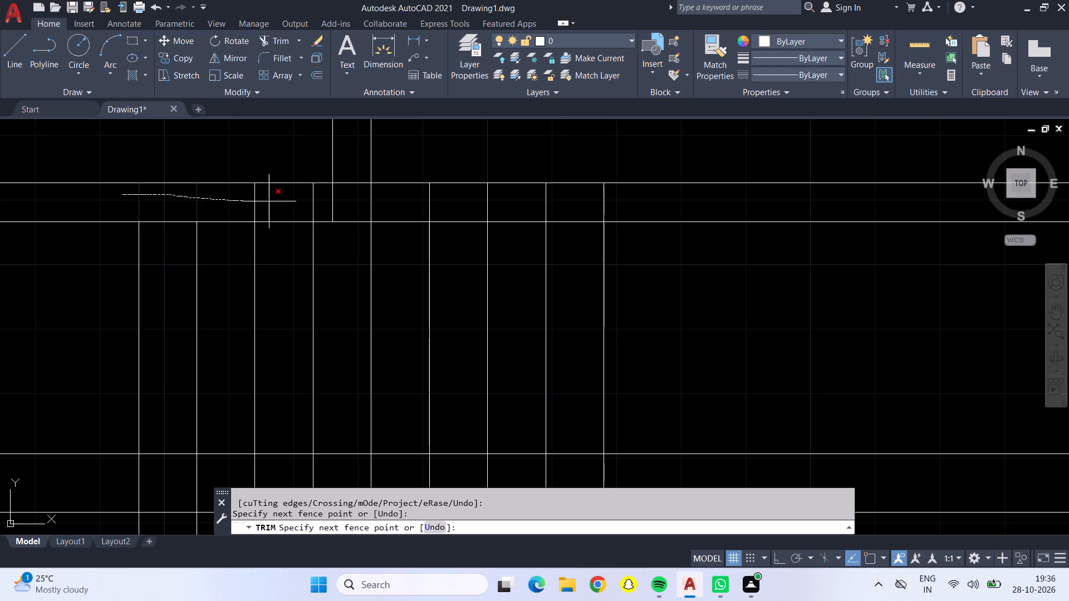
{"action": "left_click_drag", "start_coordinate": [276, 203], "coordinate": [608, 203]}
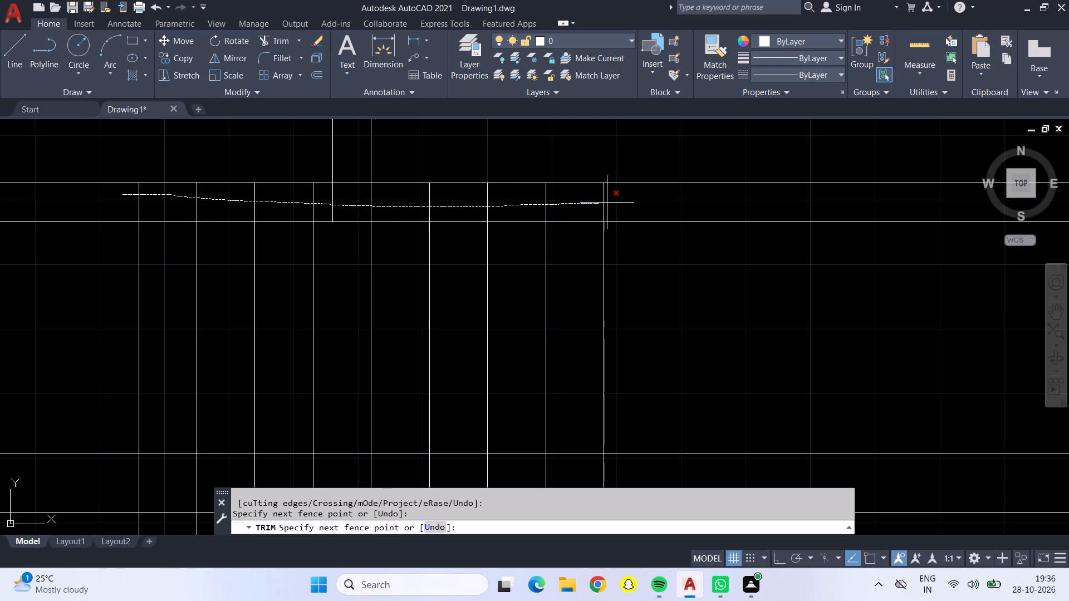
{"action": "left_click_drag", "start_coordinate": [608, 203], "coordinate": [613, 203]}
{"action": "left_click", "coordinate": [349, 182]}
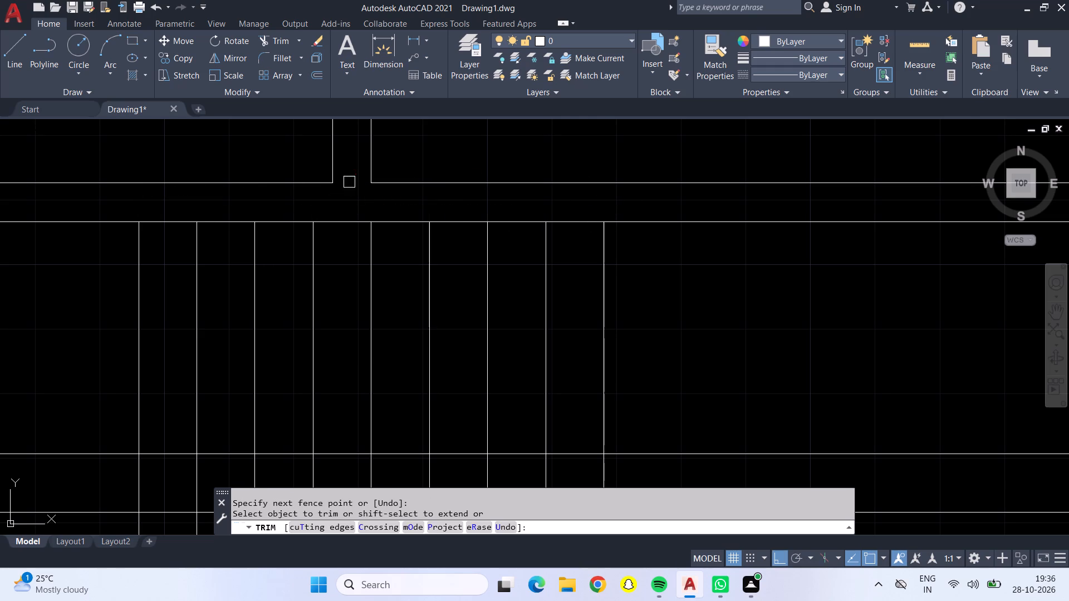
Trim the two uppermost horizontal stair lines right of the treads, and the vertical tread lines between those two lines.
{"action": "scroll", "coordinate": [351, 184], "scroll_direction": "down", "scroll_amount": 1}
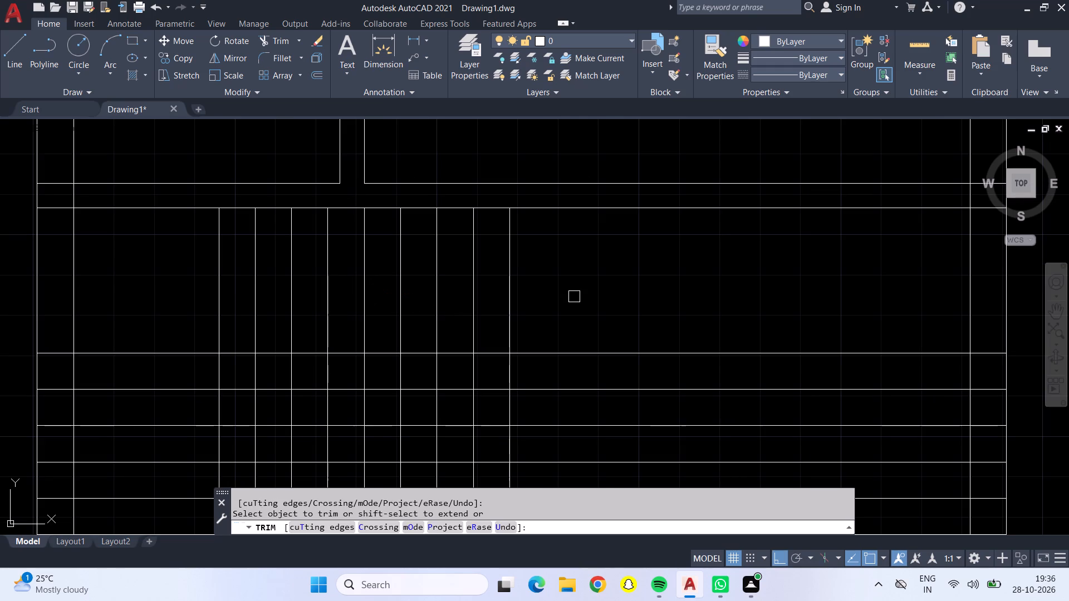
{"action": "middle_click_drag", "start_coordinate": [574, 297], "coordinate": [550, 235]}
{"action": "left_click_drag", "start_coordinate": [540, 239], "coordinate": [540, 334]}
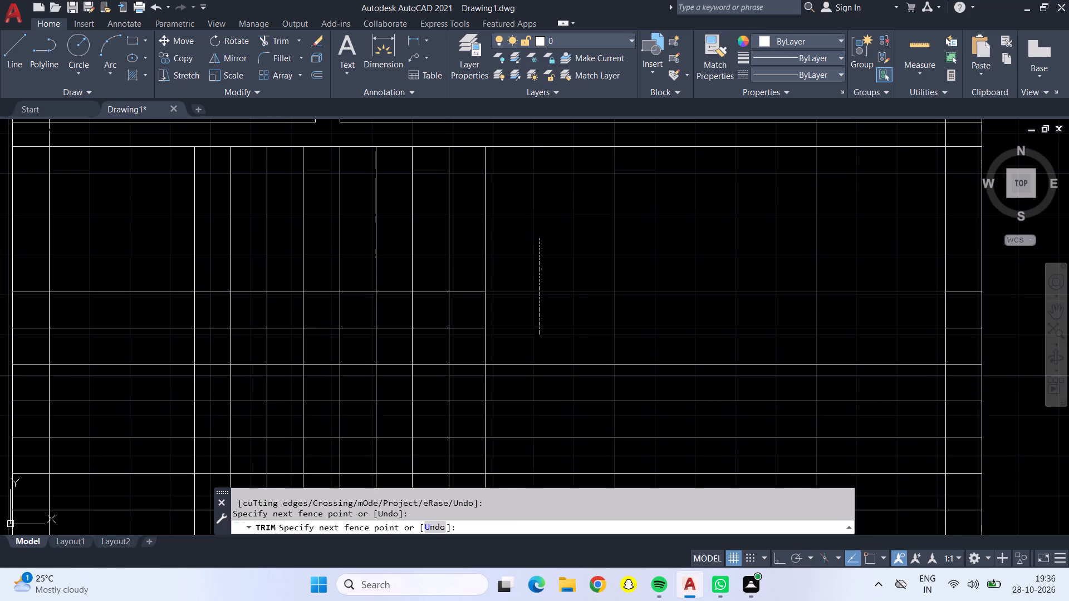
{"action": "middle_click_drag", "start_coordinate": [540, 328], "coordinate": [509, 210]}
{"action": "left_click", "coordinate": [478, 196]}
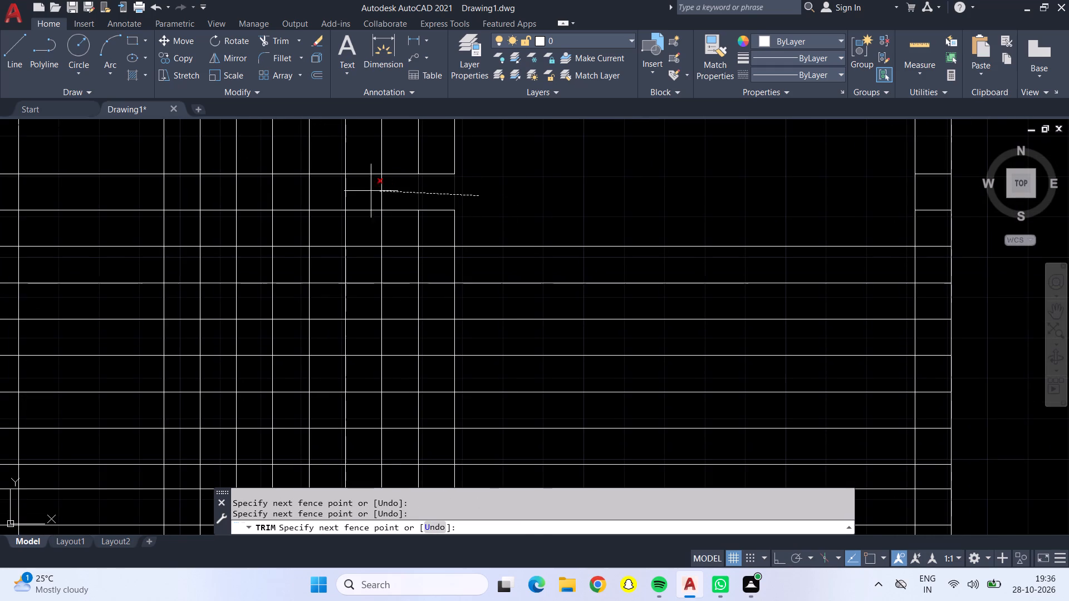
{"action": "double_click", "coordinate": [183, 186]}
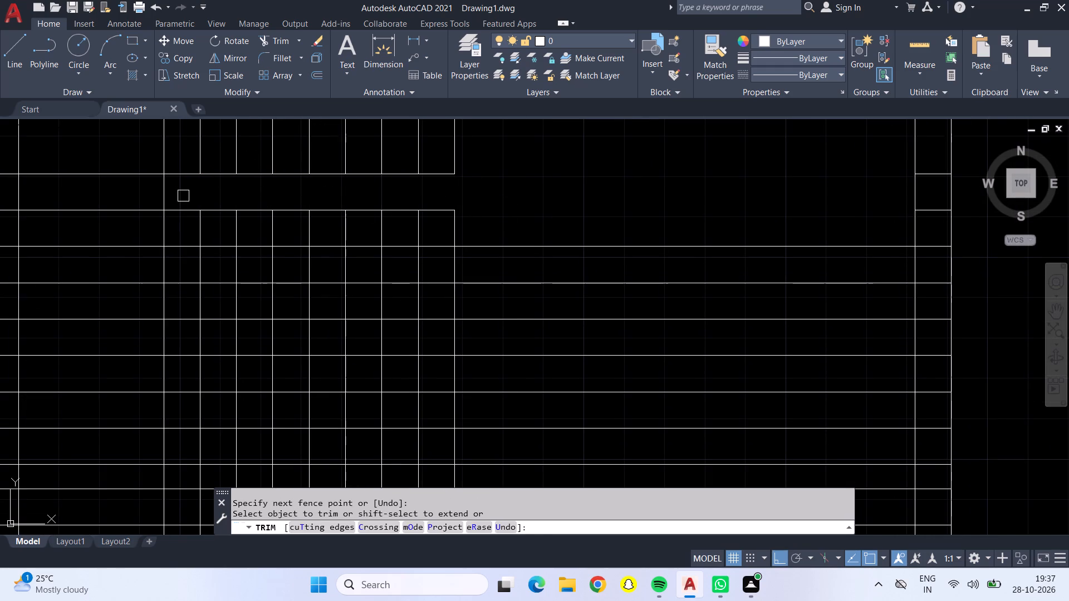
Trim the horizontal lines between the two leftmost vertical stair lines, and the vertical lines between the two lowest horizontal stair lines.
{"action": "left_click", "coordinate": [183, 196]}
{"action": "middle_click_drag", "start_coordinate": [183, 417], "coordinate": [187, 316]}
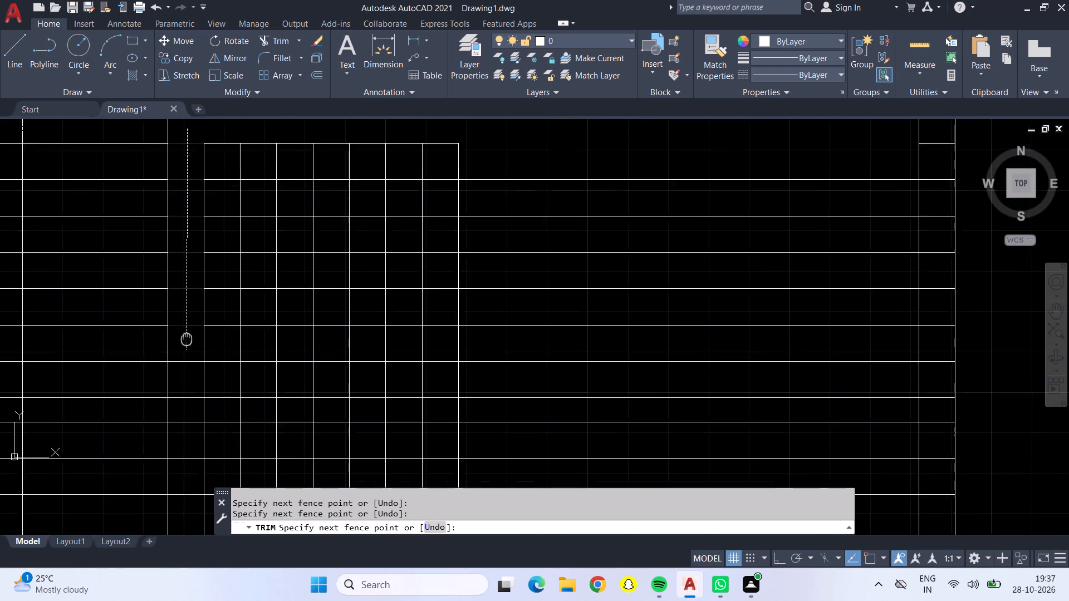
{"action": "middle_click_drag", "start_coordinate": [187, 316], "coordinate": [184, 265]}
{"action": "double_click", "coordinate": [189, 400]}
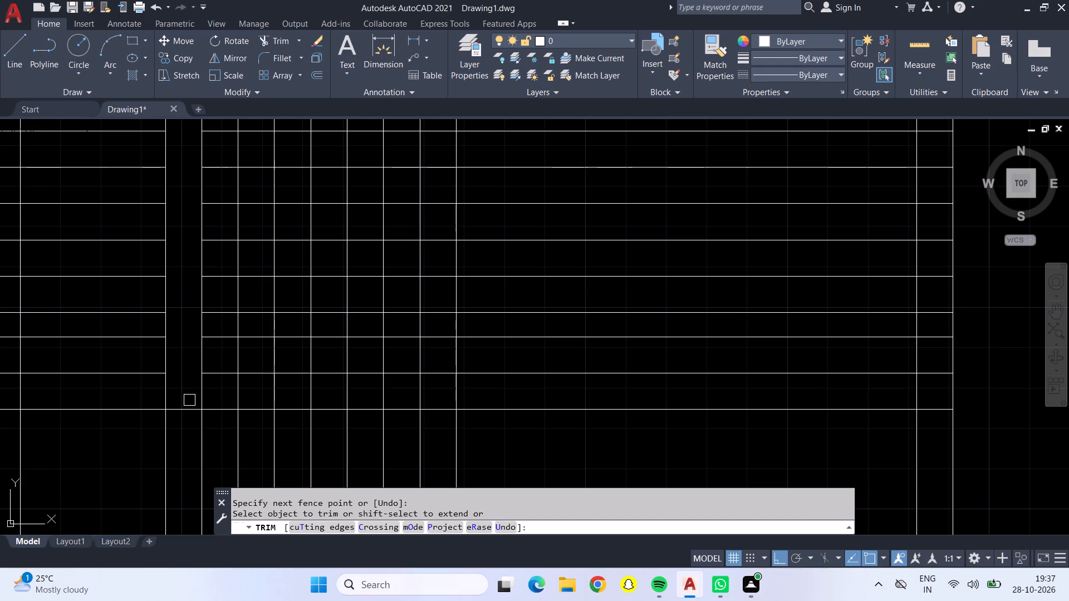
{"action": "left_click", "coordinate": [190, 395]}
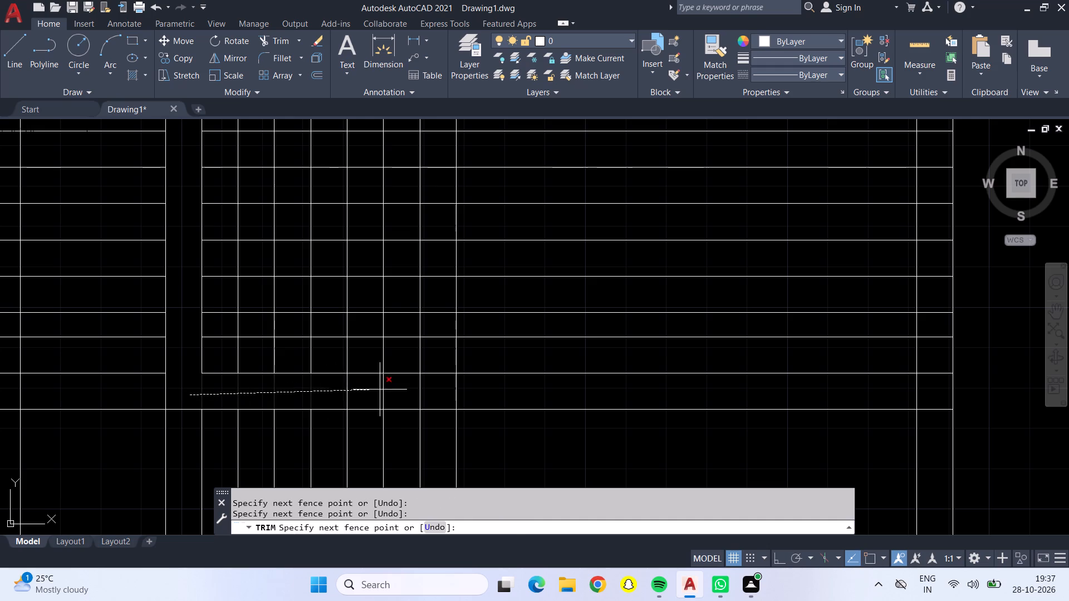
{"action": "left_click_drag", "start_coordinate": [464, 387], "coordinate": [473, 387]}
Trim the remaining horizontal tread lines between the rightmost vertical stair line and the right outer wall, and finish trimming.
{"action": "left_click", "coordinate": [501, 385]}
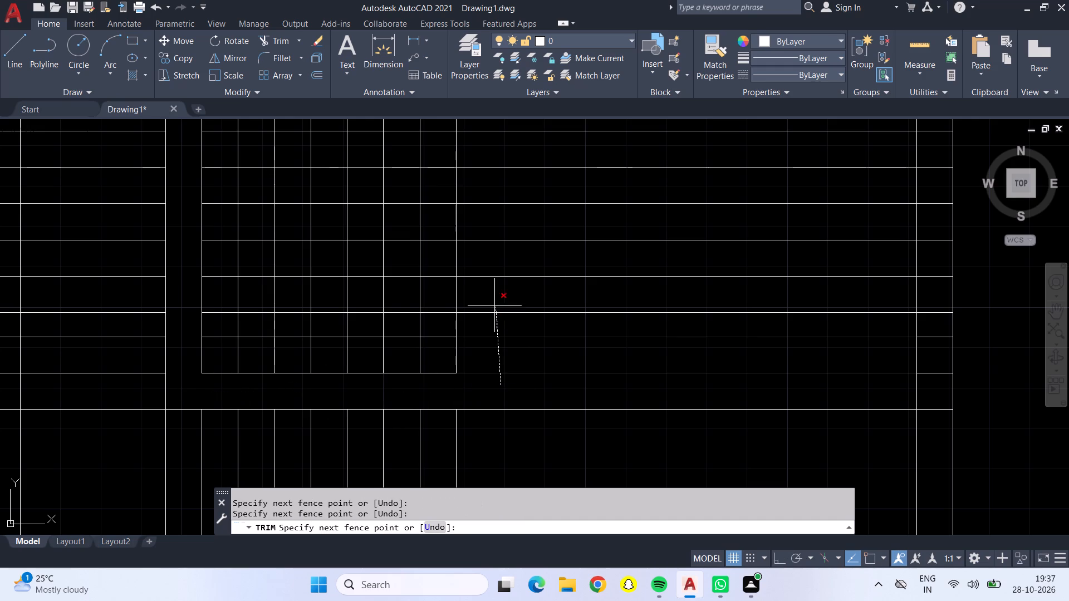
{"action": "middle_click_drag", "start_coordinate": [487, 216], "coordinate": [480, 333]}
{"action": "left_click", "coordinate": [473, 209]}
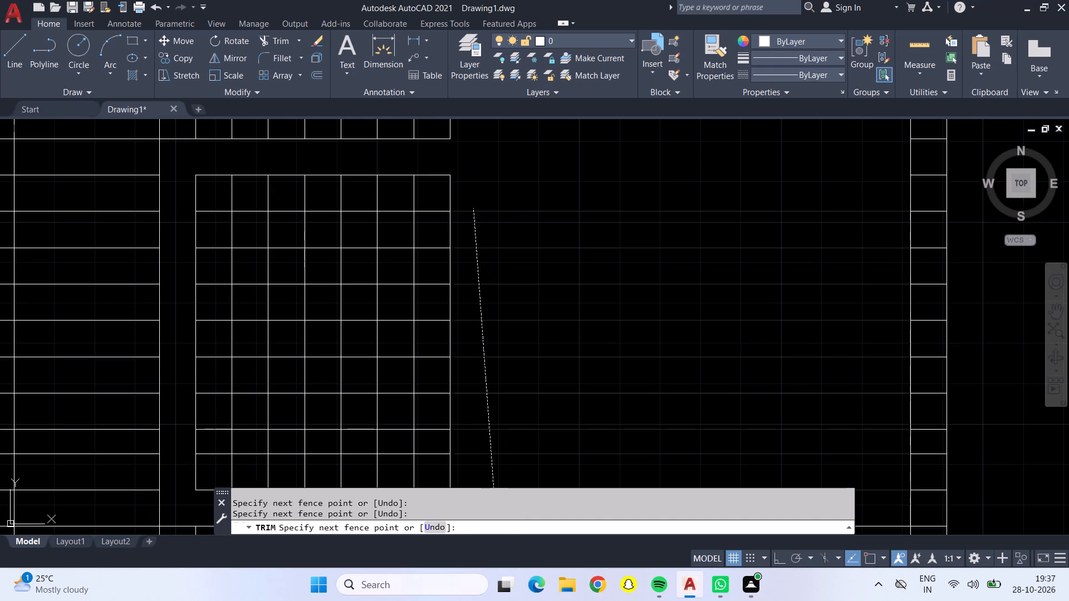
{"action": "left_click_drag", "start_coordinate": [463, 163], "coordinate": [444, 166]}
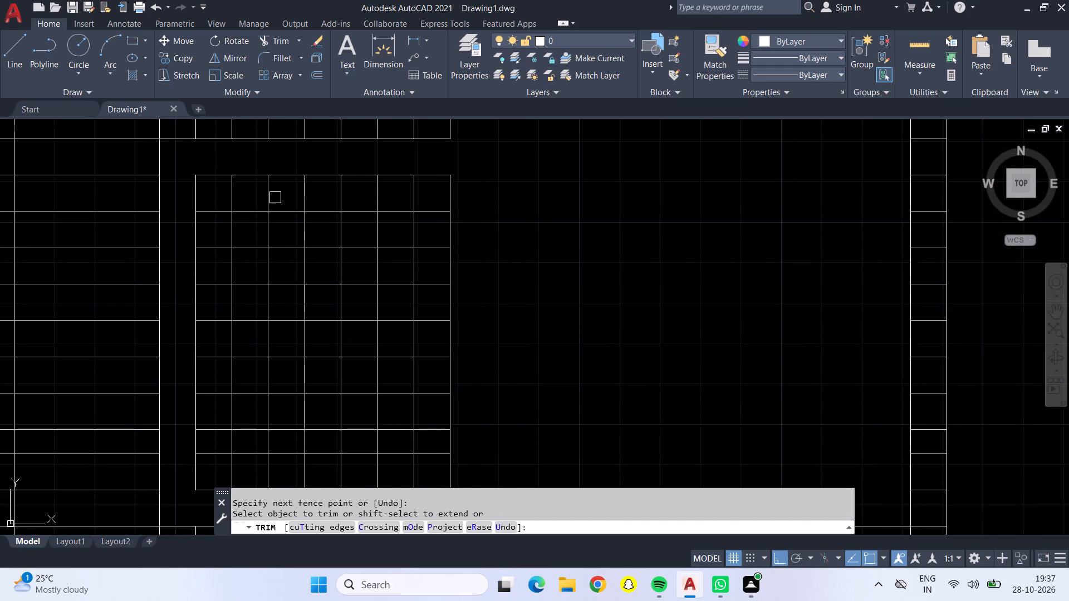
{"action": "key", "text": "Escape"}
Erase the isolated grid of crossing line segments in the middle of the staircase.
{"action": "left_click", "coordinate": [187, 165]}
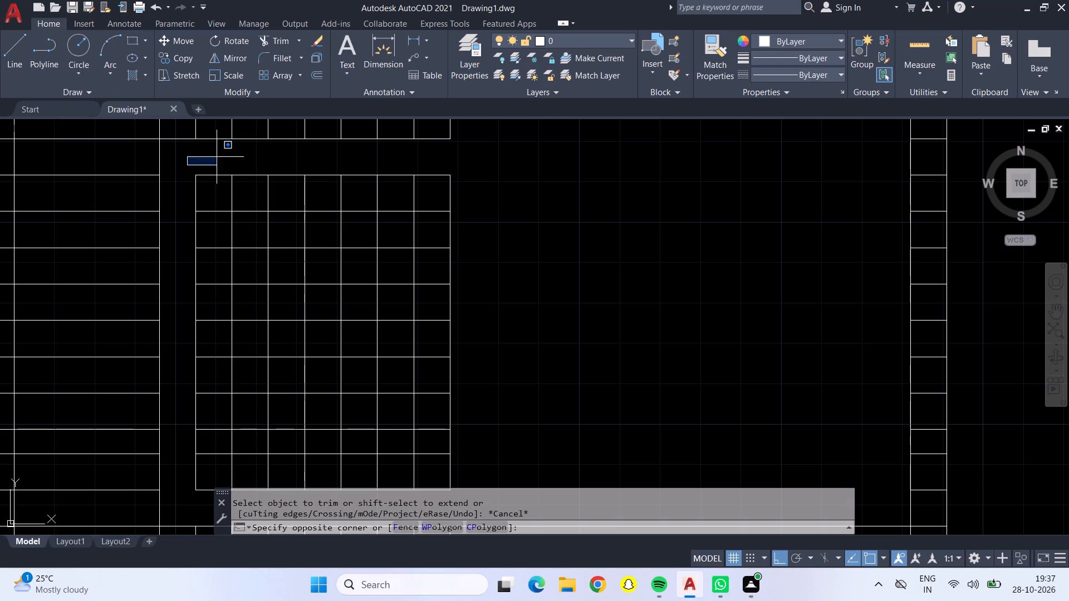
{"action": "middle_click_drag", "start_coordinate": [570, 430], "coordinate": [564, 431]}
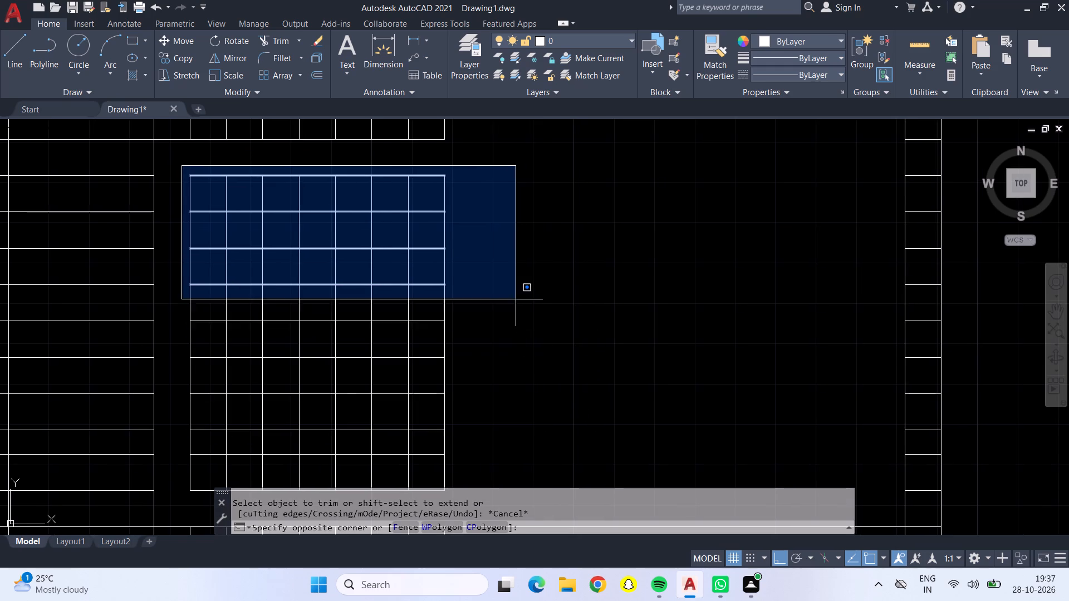
{"action": "scroll", "coordinate": [513, 351], "scroll_direction": "down", "scroll_amount": 1}
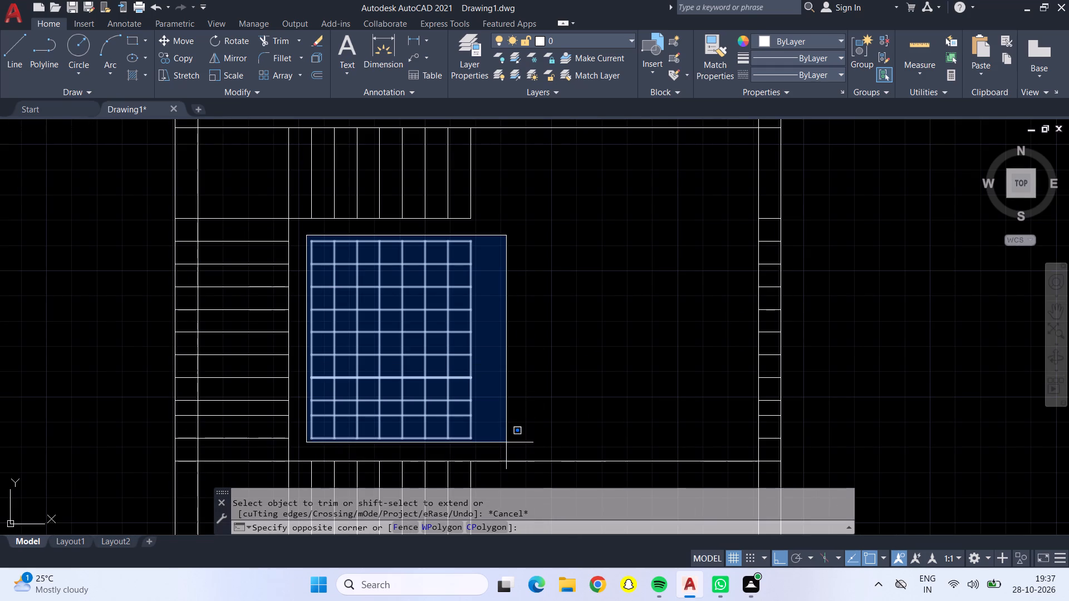
{"action": "left_click", "coordinate": [507, 445]}
{"action": "key", "text": "Delete"}
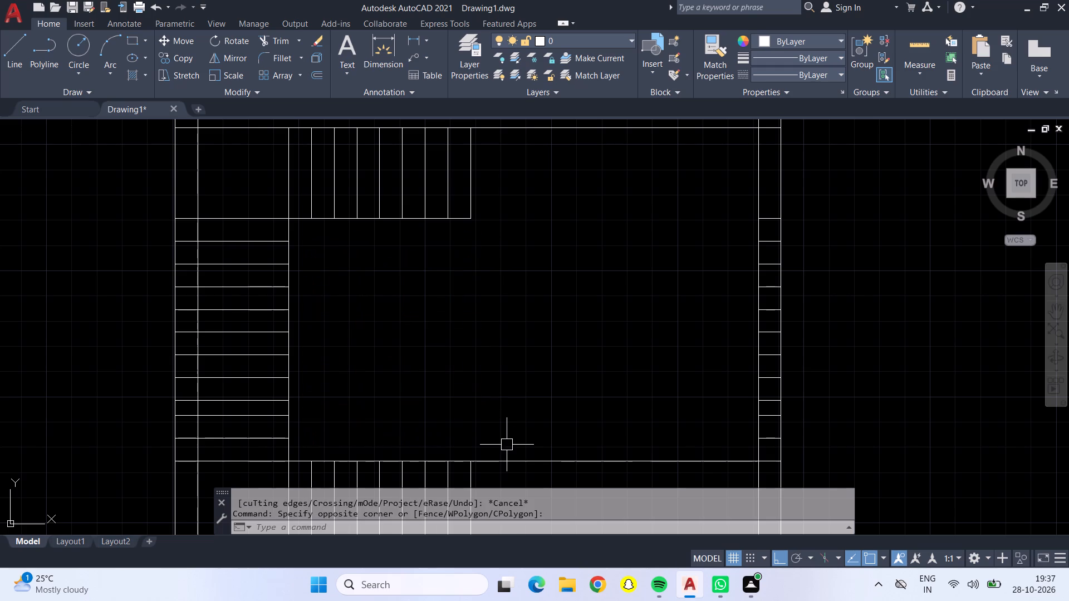
Trim the lower stair flight's upper horizontal line between its last tread and the right outer wall.
{"action": "scroll", "coordinate": [627, 353], "scroll_direction": "down", "scroll_amount": 1}
{"action": "middle_click_drag", "start_coordinate": [630, 377], "coordinate": [624, 335]}
{"action": "left_click", "coordinate": [273, 42]}
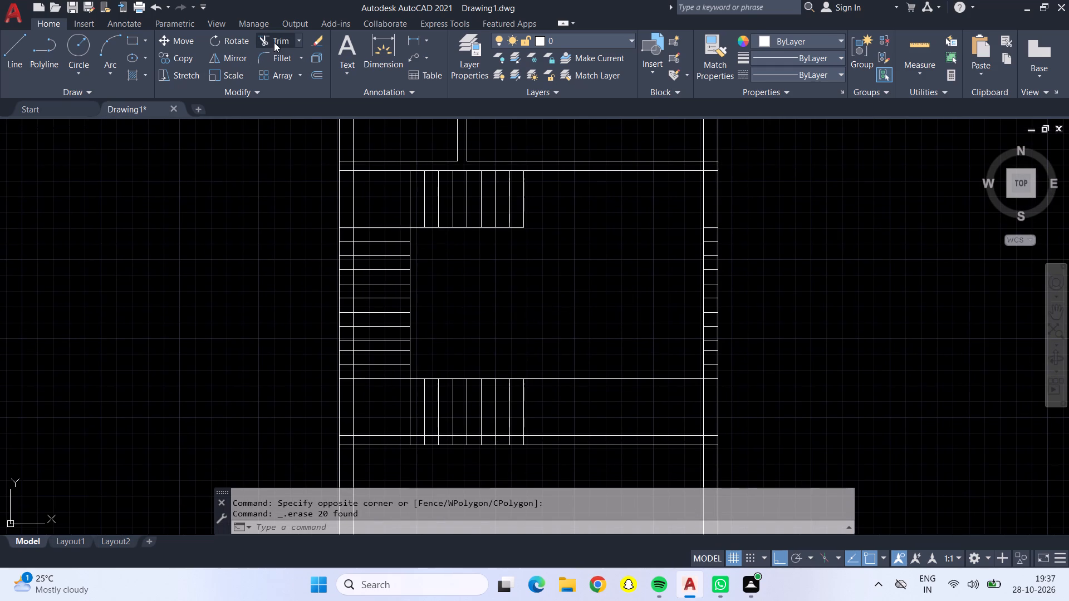
{"action": "left_click", "coordinate": [571, 379]}
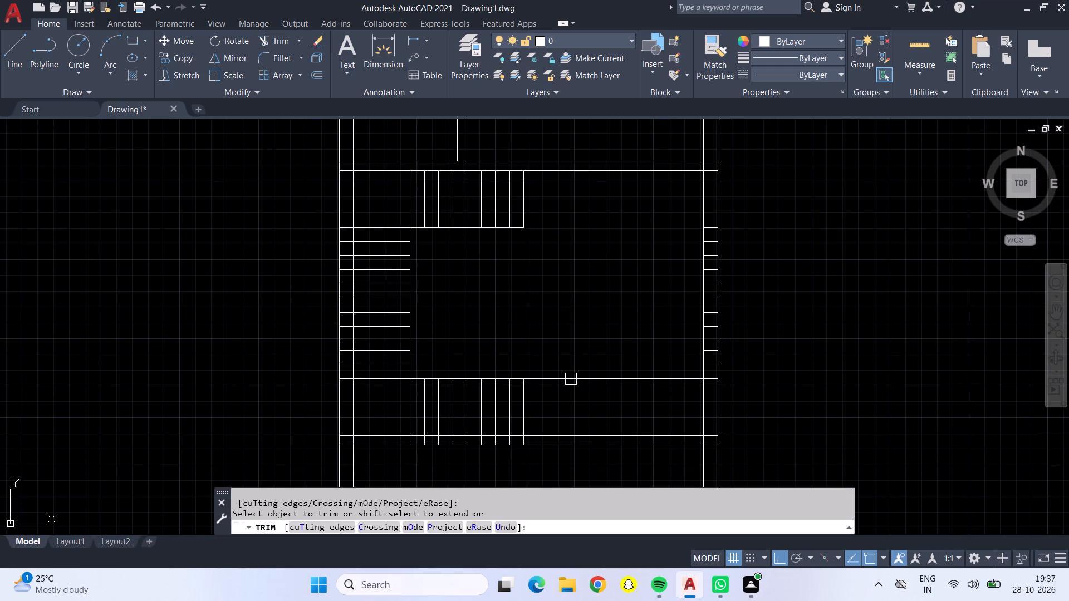
{"action": "left_click", "coordinate": [569, 379]}
Trim the lower flight's vertical tread lines where they cross between the two lines of the partition below the stairs.
{"action": "scroll", "coordinate": [511, 454], "scroll_direction": "up", "scroll_amount": 1}
{"action": "scroll", "coordinate": [511, 454], "scroll_direction": "down", "scroll_amount": 1}
{"action": "scroll", "coordinate": [511, 454], "scroll_direction": "up", "scroll_amount": 1}
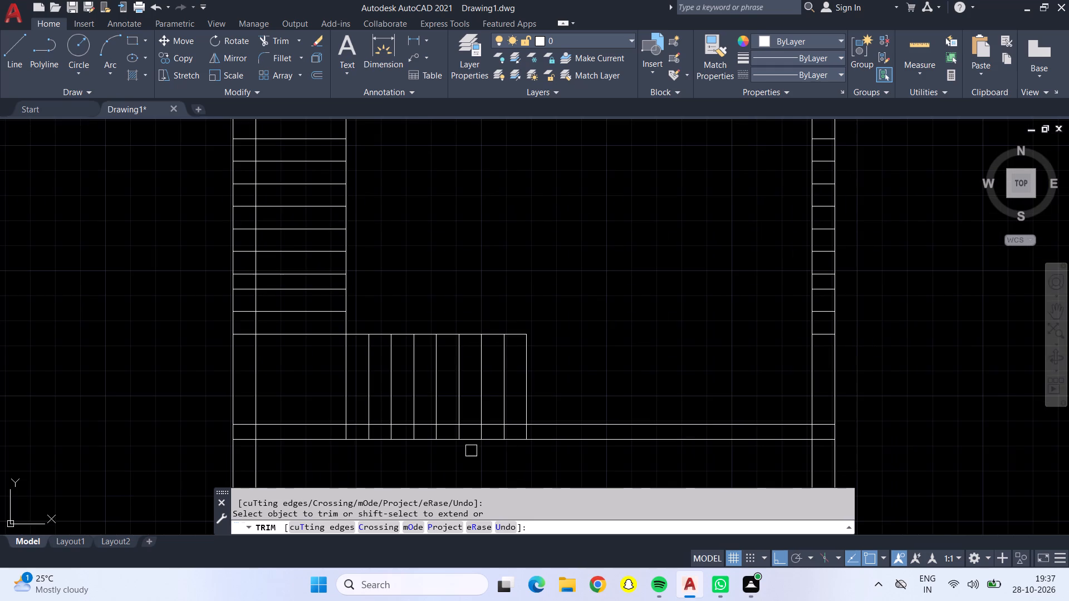
{"action": "scroll", "coordinate": [470, 452], "scroll_direction": "down", "scroll_amount": 1}
{"action": "scroll", "coordinate": [470, 452], "scroll_direction": "up", "scroll_amount": 1}
{"action": "scroll", "coordinate": [470, 452], "scroll_direction": "down", "scroll_amount": 1}
{"action": "scroll", "coordinate": [470, 452], "scroll_direction": "up", "scroll_amount": 3}
{"action": "middle_click_drag", "start_coordinate": [470, 468], "coordinate": [514, 462]}
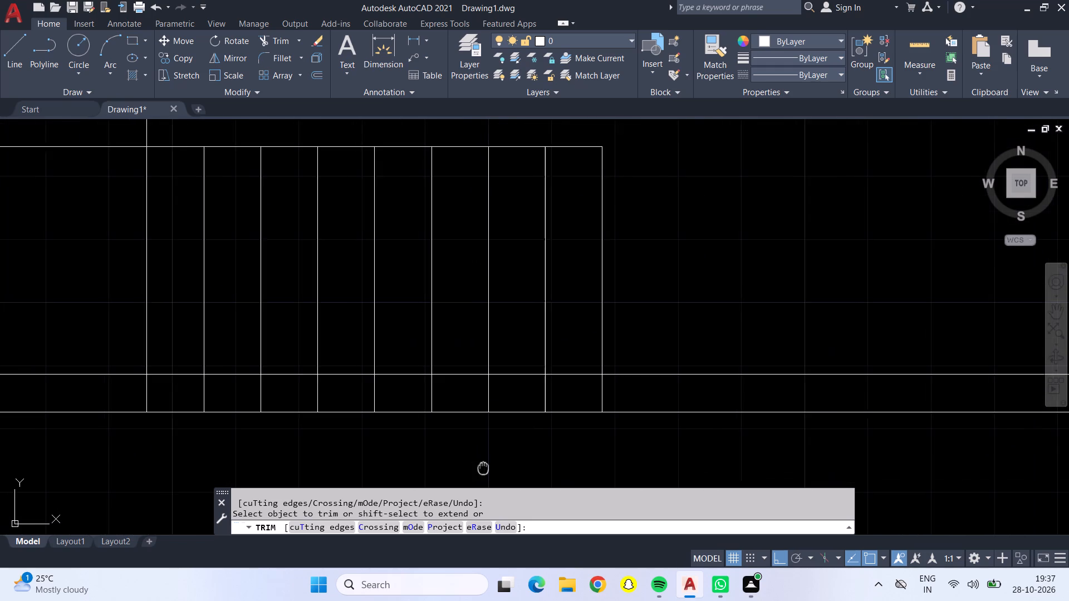
{"action": "middle_click_drag", "start_coordinate": [514, 462], "coordinate": [645, 425]}
{"action": "left_click_drag", "start_coordinate": [796, 342], "coordinate": [686, 349]}
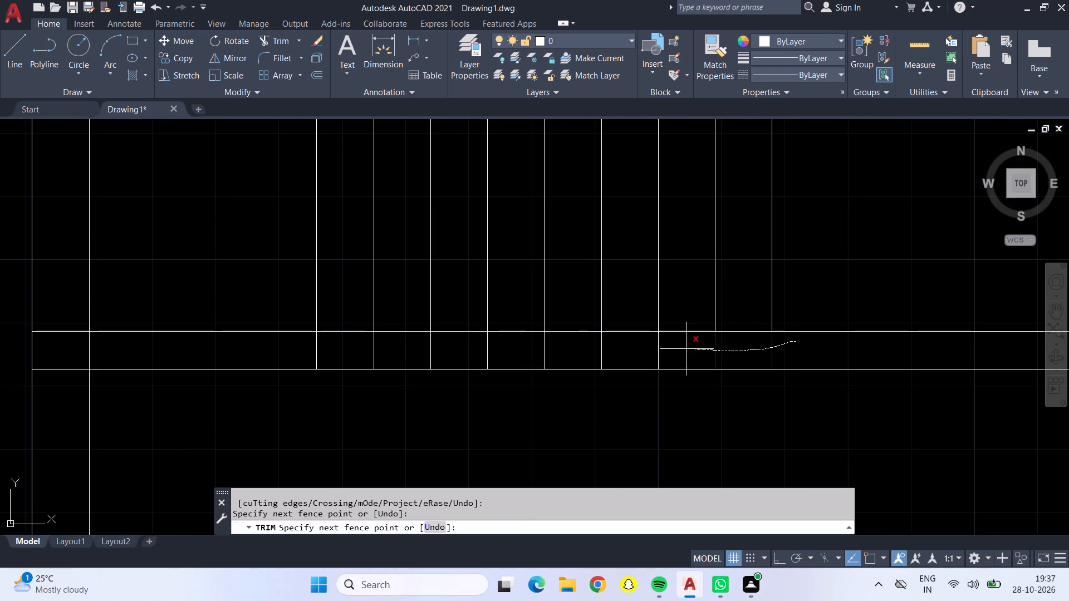
{"action": "left_click_drag", "start_coordinate": [686, 349], "coordinate": [430, 336]}
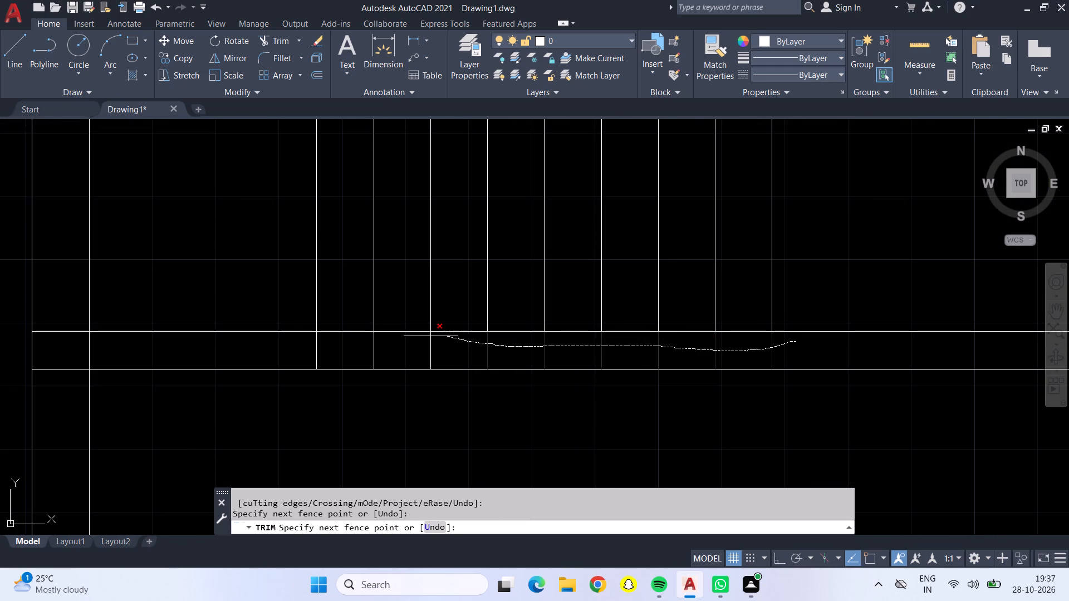
{"action": "left_click_drag", "start_coordinate": [430, 336], "coordinate": [328, 338]}
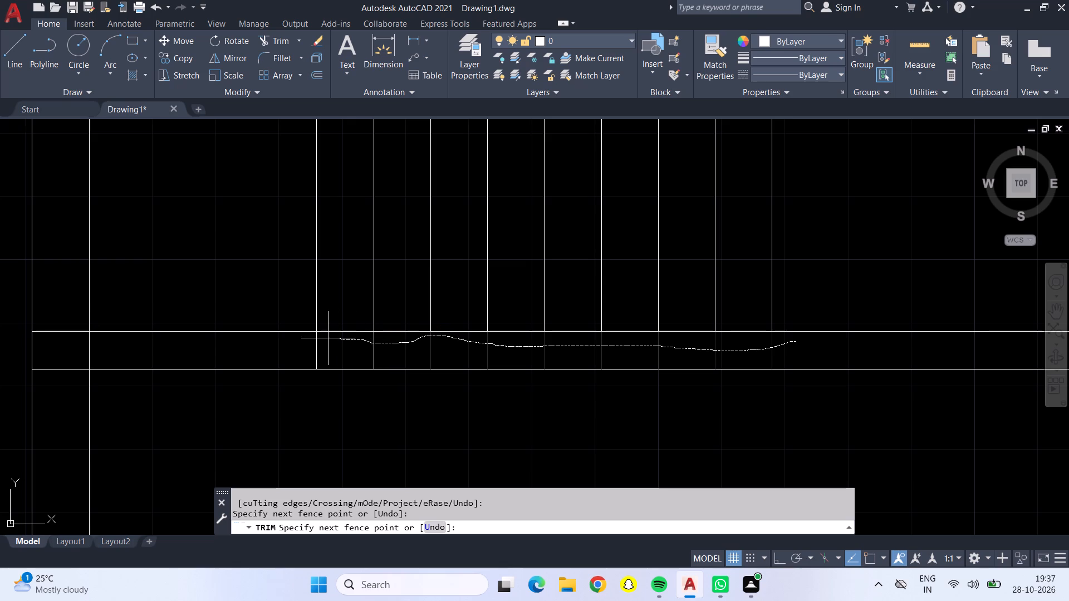
{"action": "left_click_drag", "start_coordinate": [328, 338], "coordinate": [313, 337]}
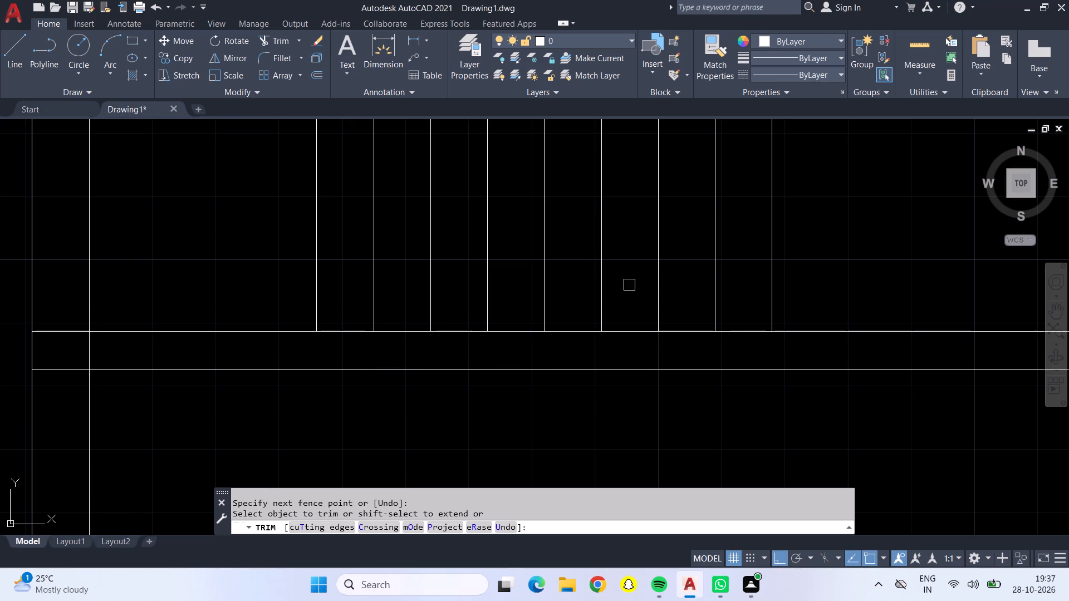
Remove the lower flight's two rightmost tread lines and trim the leftover end of its upper horizontal line.
{"action": "scroll", "coordinate": [629, 285], "scroll_direction": "down", "scroll_amount": 1}
{"action": "scroll", "coordinate": [674, 244], "scroll_direction": "down", "scroll_amount": 1}
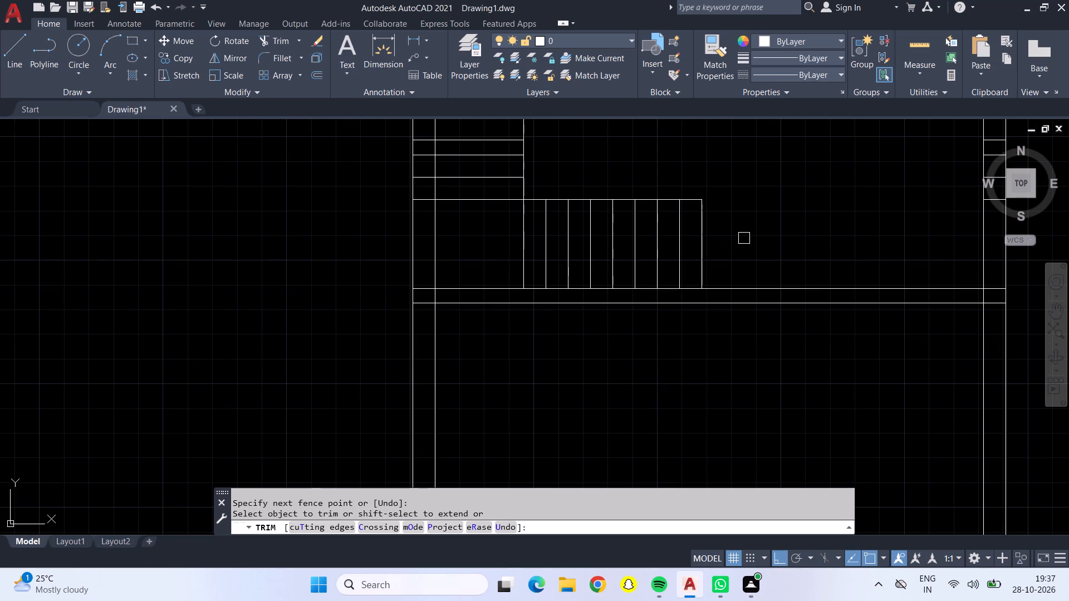
{"action": "middle_click_drag", "start_coordinate": [744, 238], "coordinate": [683, 415]}
{"action": "left_click", "coordinate": [640, 421]}
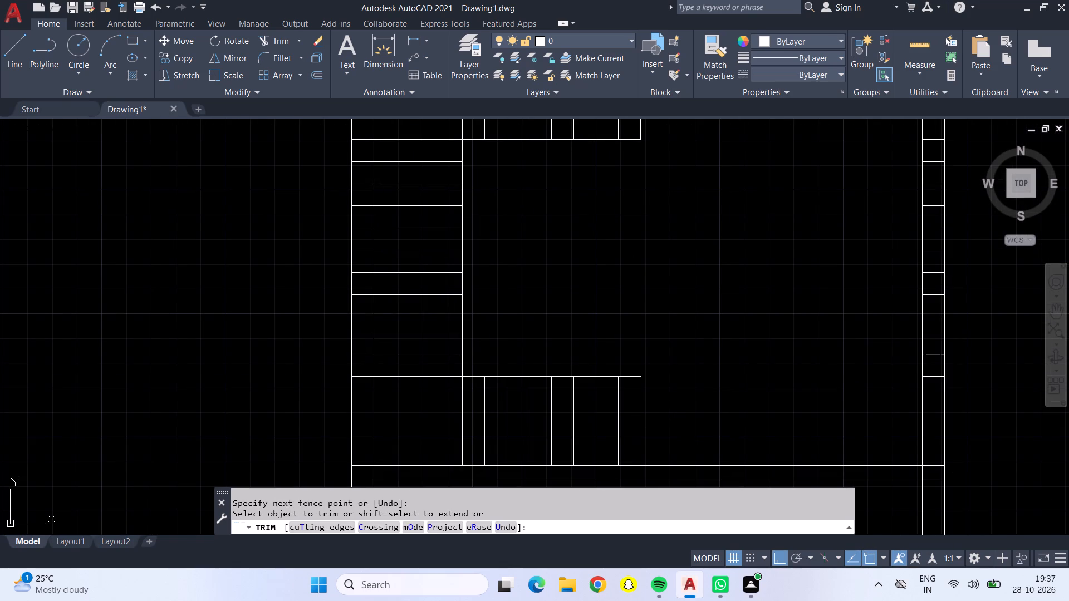
{"action": "left_click", "coordinate": [629, 379]}
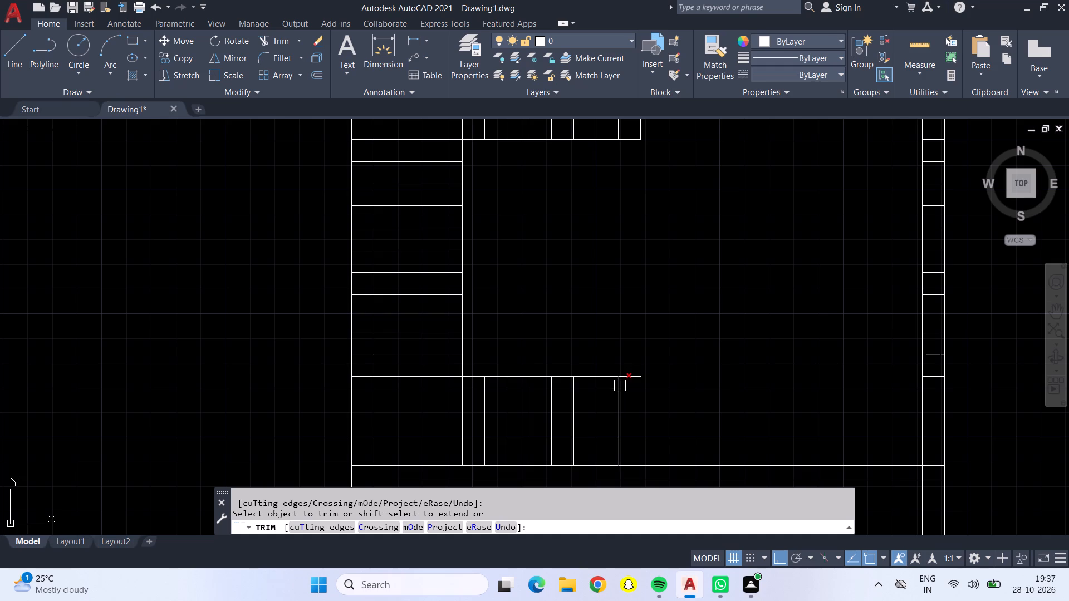
{"action": "left_click", "coordinate": [620, 386]}
{"action": "left_click", "coordinate": [620, 378]}
{"action": "double_click", "coordinate": [625, 377]}
{"action": "scroll", "coordinate": [625, 377], "scroll_direction": "down", "scroll_amount": 2}
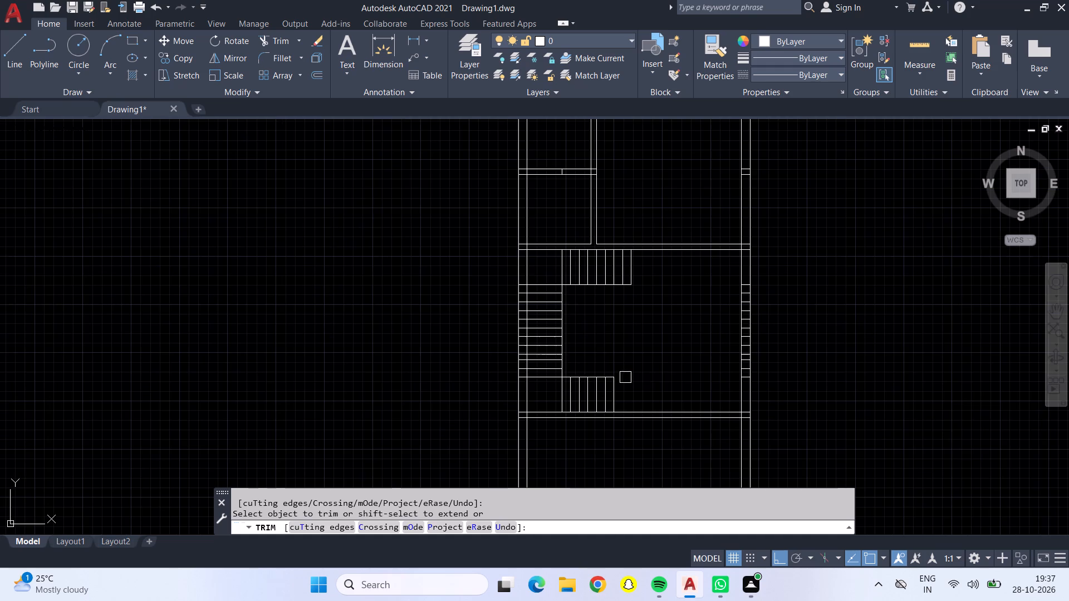
Trim all horizontal tread segments lying between the two lines of the left outer wall beside the staircase.
{"action": "scroll", "coordinate": [517, 295], "scroll_direction": "down", "scroll_amount": 1}
{"action": "scroll", "coordinate": [517, 295], "scroll_direction": "up", "scroll_amount": 3}
{"action": "scroll", "coordinate": [510, 312], "scroll_direction": "down", "scroll_amount": 1}
{"action": "scroll", "coordinate": [510, 312], "scroll_direction": "up", "scroll_amount": 2}
{"action": "left_click_drag", "start_coordinate": [517, 223], "coordinate": [524, 412]}
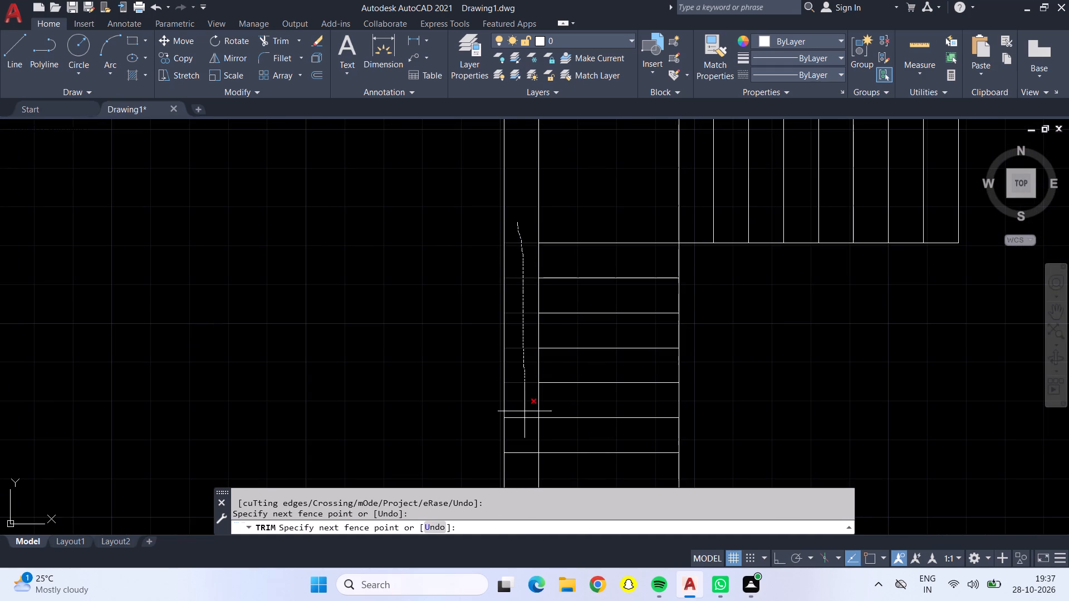
{"action": "left_click_drag", "start_coordinate": [524, 412], "coordinate": [522, 456]}
{"action": "middle_click_drag", "start_coordinate": [518, 455], "coordinate": [539, 193]}
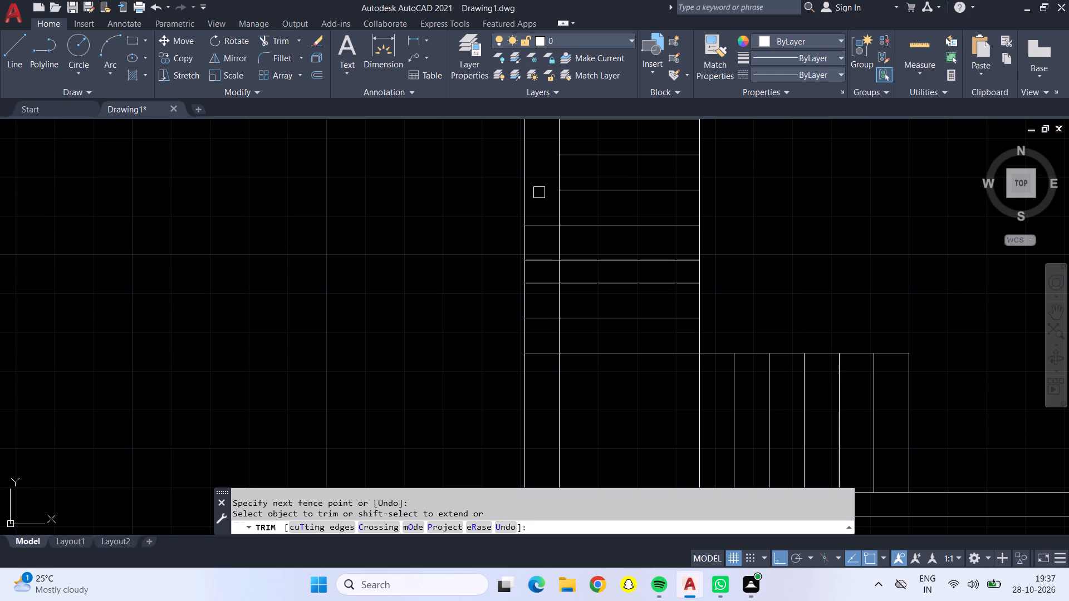
{"action": "left_click", "coordinate": [539, 193]}
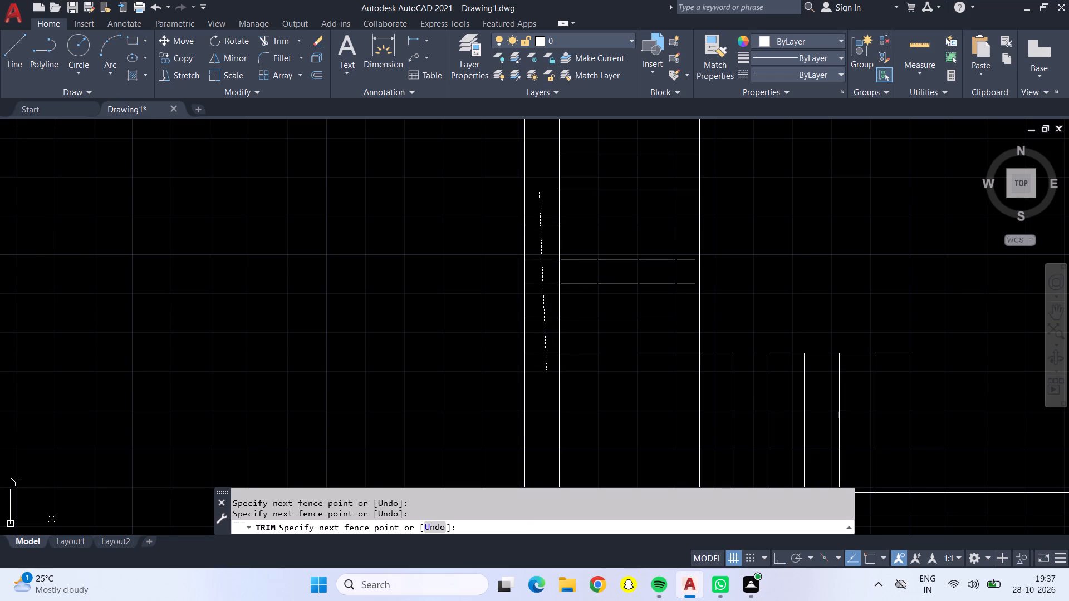
{"action": "left_click", "coordinate": [546, 370]}
Trim the leftover tread segments inside the right outer wall, including the end of the lower partition's upper line.
{"action": "scroll", "coordinate": [546, 375], "scroll_direction": "down", "scroll_amount": 2}
{"action": "middle_click_drag", "start_coordinate": [689, 324], "coordinate": [473, 337]}
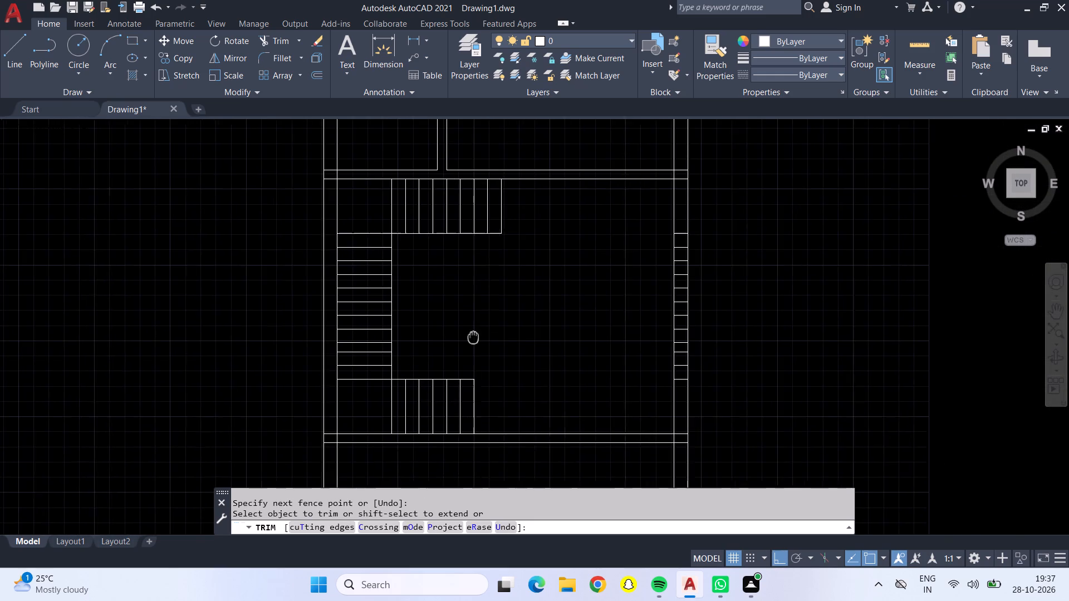
{"action": "middle_click_drag", "start_coordinate": [473, 337], "coordinate": [470, 337]}
{"action": "scroll", "coordinate": [690, 256], "scroll_direction": "up", "scroll_amount": 4}
{"action": "scroll", "coordinate": [656, 224], "scroll_direction": "down", "scroll_amount": 2}
{"action": "scroll", "coordinate": [654, 224], "scroll_direction": "up", "scroll_amount": 1}
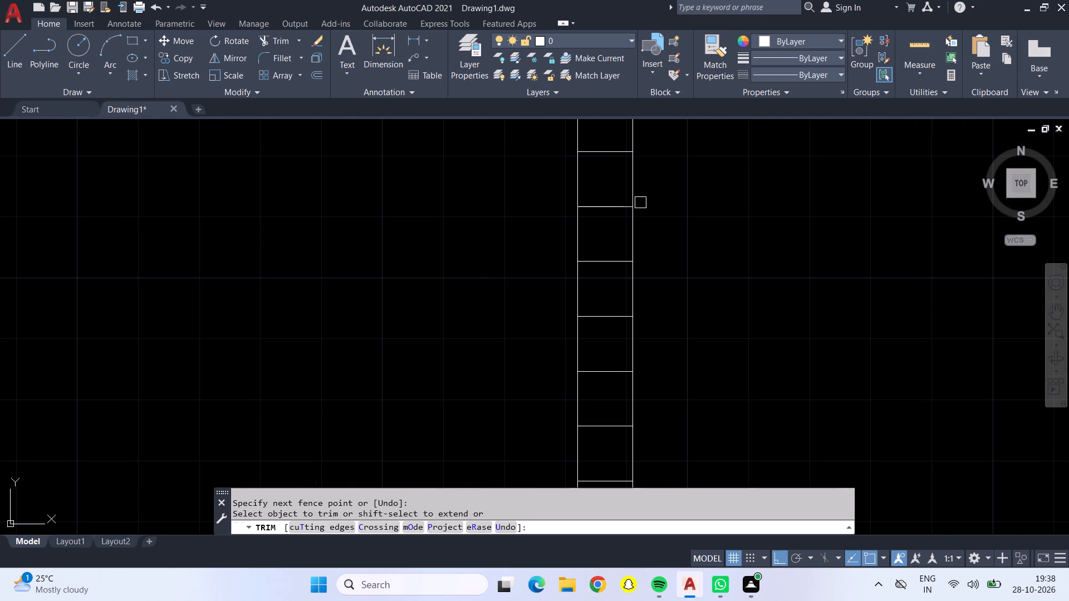
{"action": "scroll", "coordinate": [635, 198], "scroll_direction": "down", "scroll_amount": 1}
{"action": "left_click_drag", "start_coordinate": [616, 151], "coordinate": [615, 314]}
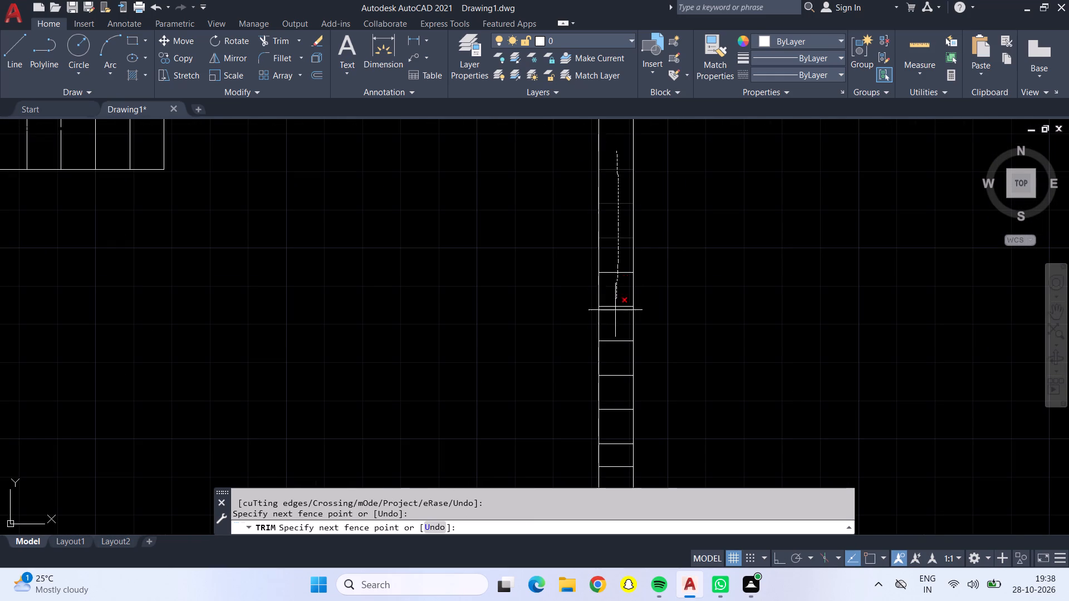
{"action": "left_click_drag", "start_coordinate": [615, 314], "coordinate": [616, 474]}
{"action": "middle_click_drag", "start_coordinate": [616, 474], "coordinate": [594, 269]}
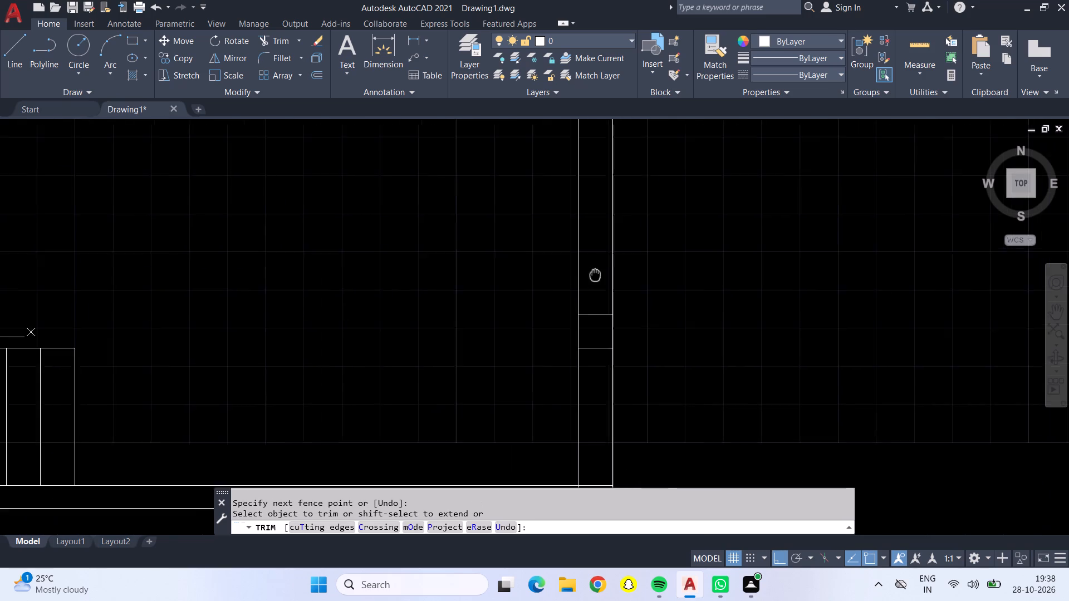
{"action": "middle_click_drag", "start_coordinate": [594, 269], "coordinate": [590, 180]}
{"action": "left_click", "coordinate": [590, 180]}
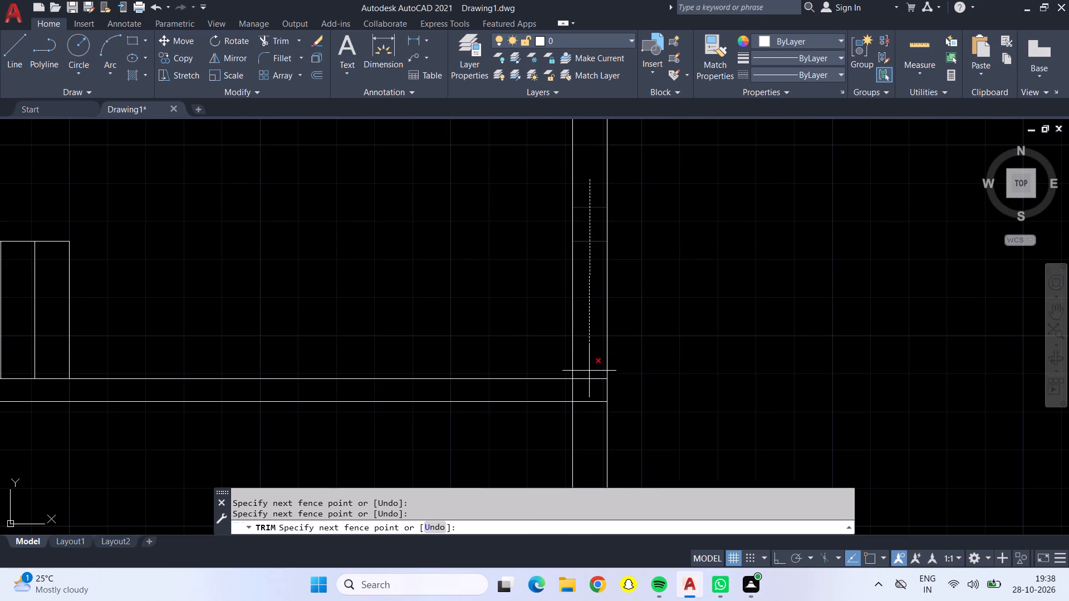
{"action": "left_click", "coordinate": [589, 395]}
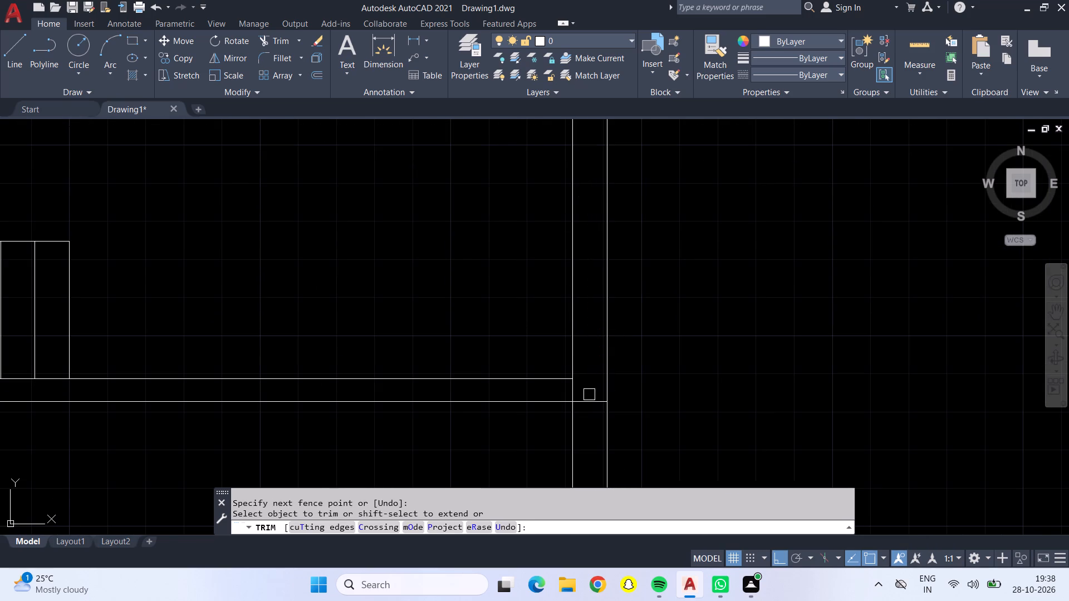
Trim the lower partition's bottom line inside the right outer wall, and that wall's inner line between the two partition lines.
{"action": "left_click", "coordinate": [590, 400]}
{"action": "scroll", "coordinate": [590, 401], "scroll_direction": "down", "scroll_amount": 2}
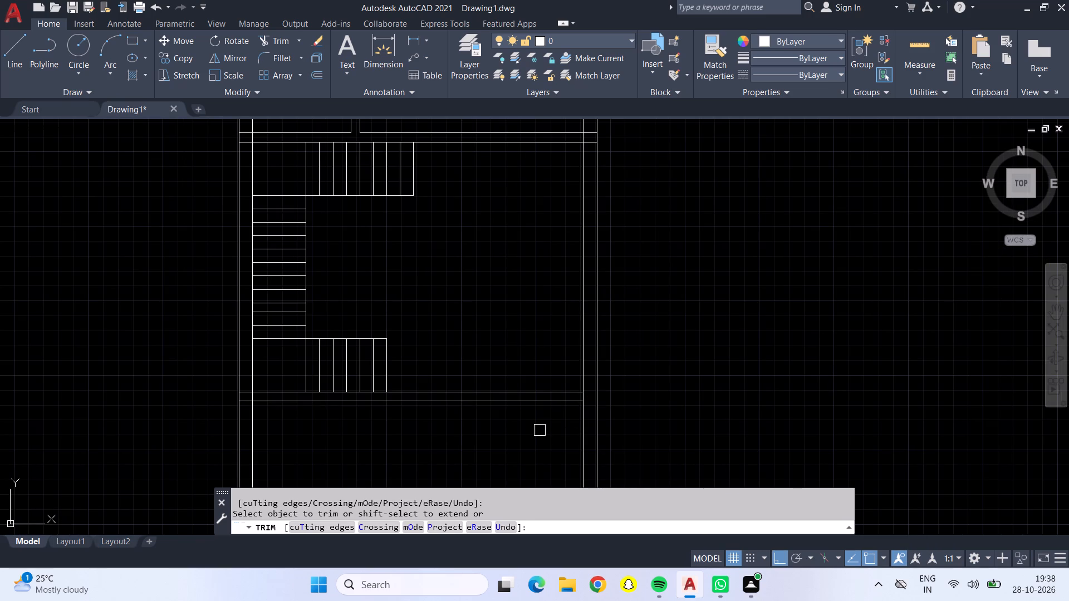
{"action": "middle_click_drag", "start_coordinate": [540, 430], "coordinate": [641, 220]}
{"action": "scroll", "coordinate": [640, 220], "scroll_direction": "down", "scroll_amount": 1}
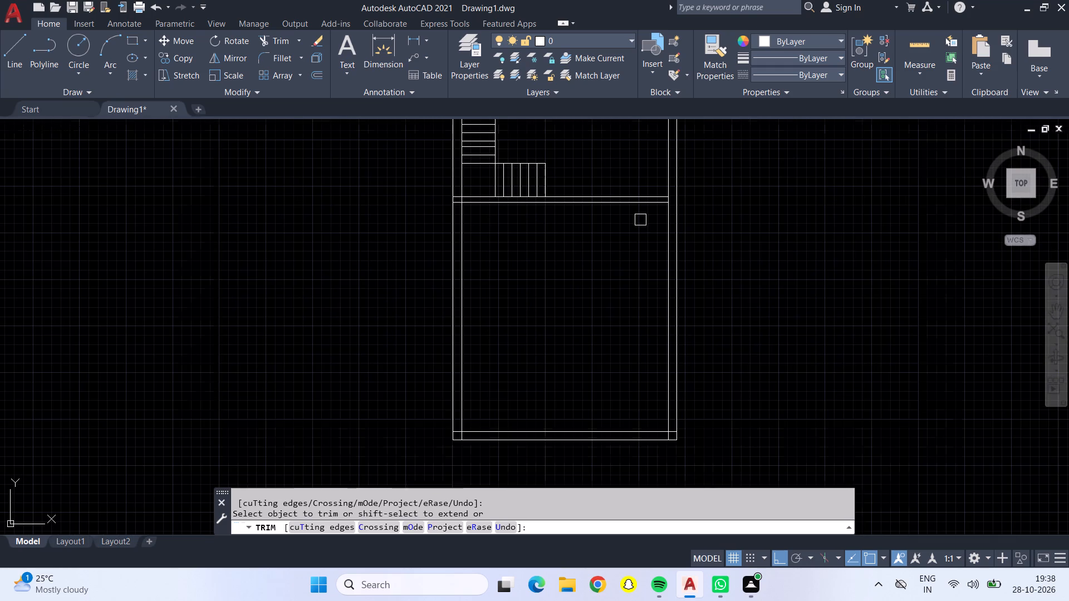
{"action": "middle_click_drag", "start_coordinate": [639, 270], "coordinate": [614, 265]}
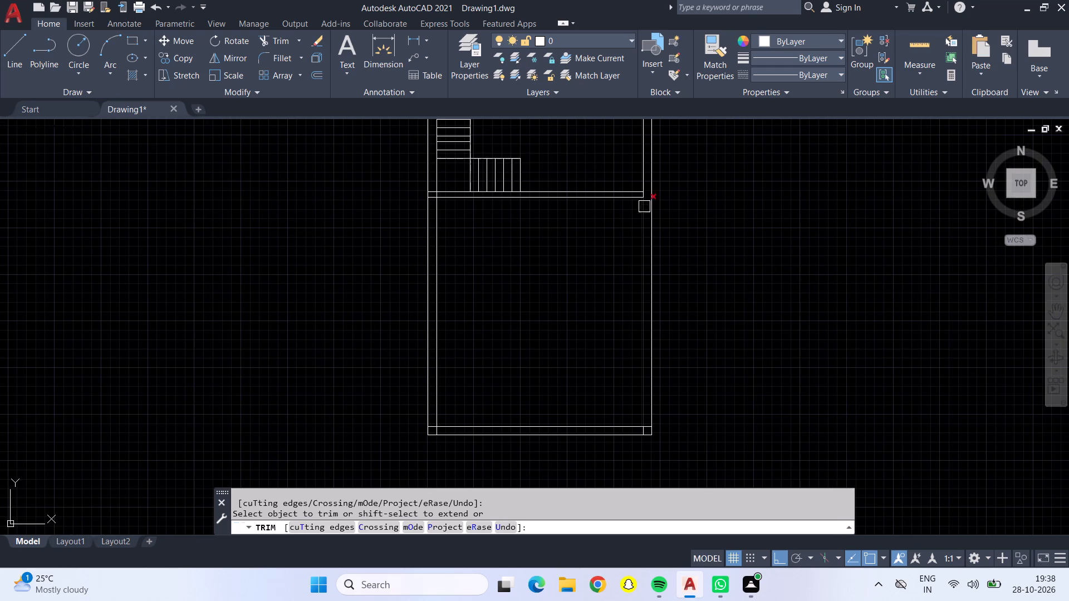
{"action": "scroll", "coordinate": [640, 191], "scroll_direction": "down", "scroll_amount": 1}
{"action": "scroll", "coordinate": [640, 190], "scroll_direction": "up", "scroll_amount": 5}
{"action": "left_click", "coordinate": [630, 176]}
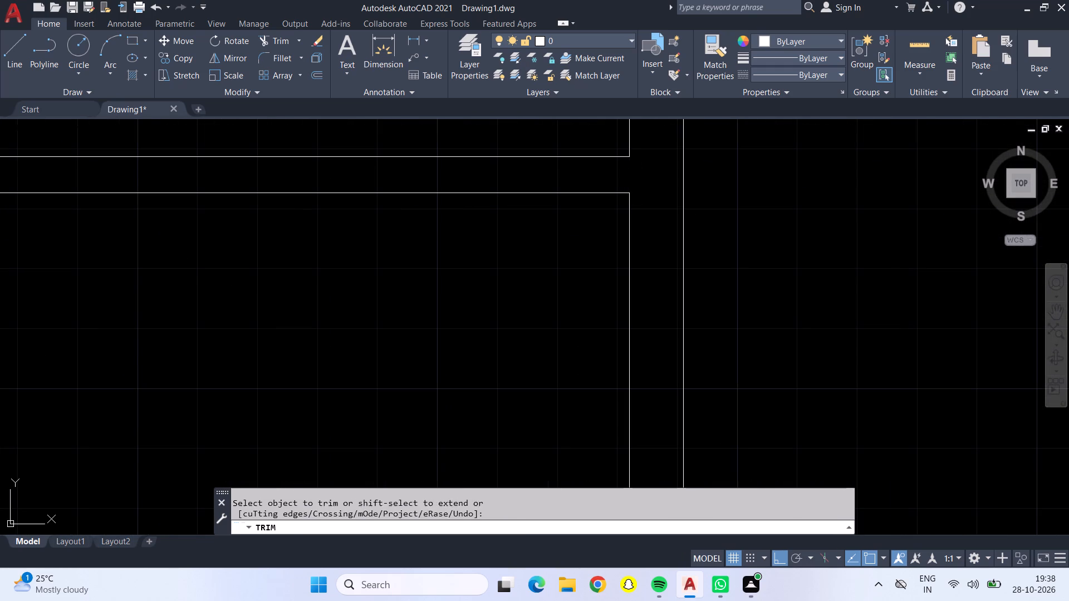
Trim the overlapping ends of the inner wall lines at the plan's bottom-right corner and finish trimming.
{"action": "scroll", "coordinate": [630, 176], "scroll_direction": "down", "scroll_amount": 1}
{"action": "scroll", "coordinate": [630, 176], "scroll_direction": "up", "scroll_amount": 1}
{"action": "scroll", "coordinate": [630, 176], "scroll_direction": "down", "scroll_amount": 1}
{"action": "scroll", "coordinate": [629, 249], "scroll_direction": "down", "scroll_amount": 3}
{"action": "middle_click_drag", "start_coordinate": [607, 337], "coordinate": [565, 199]}
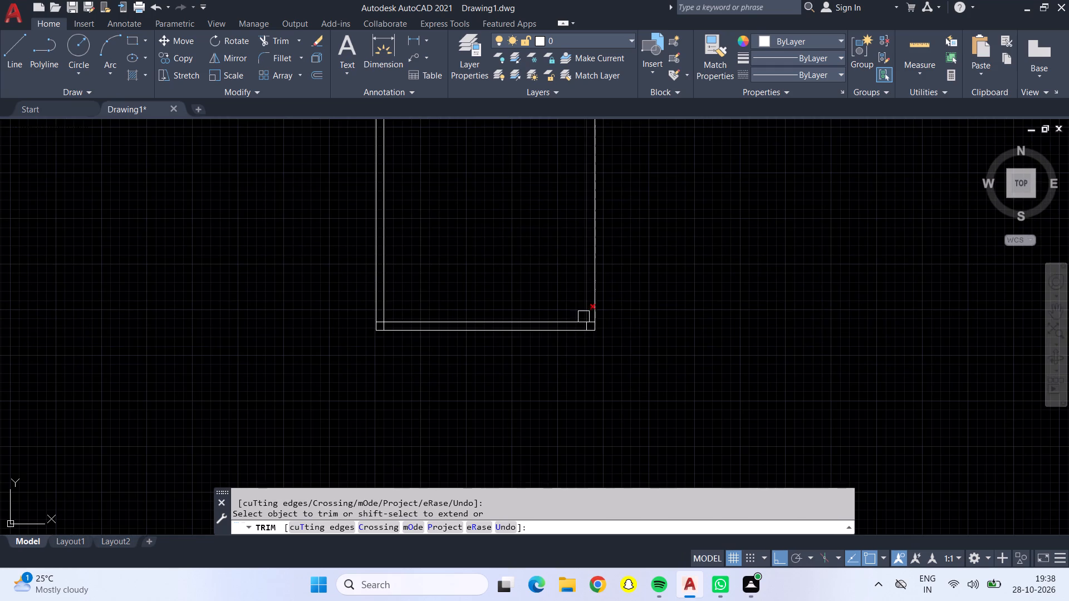
{"action": "scroll", "coordinate": [585, 330], "scroll_direction": "up", "scroll_amount": 2}
{"action": "scroll", "coordinate": [585, 330], "scroll_direction": "down", "scroll_amount": 1}
{"action": "scroll", "coordinate": [585, 330], "scroll_direction": "up", "scroll_amount": 2}
{"action": "left_click", "coordinate": [582, 317]}
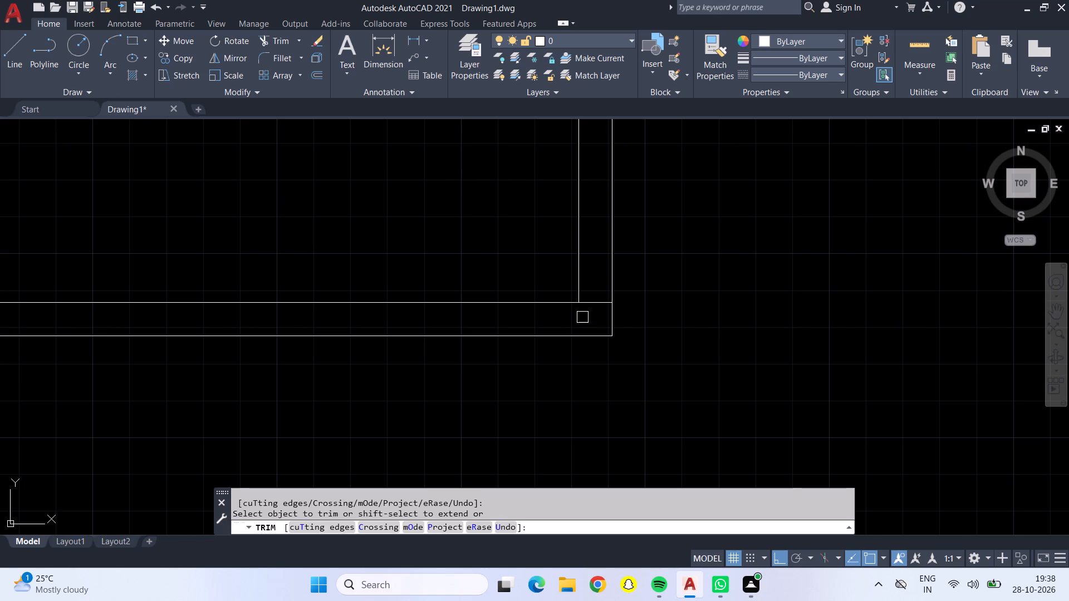
{"action": "left_click", "coordinate": [595, 294]}
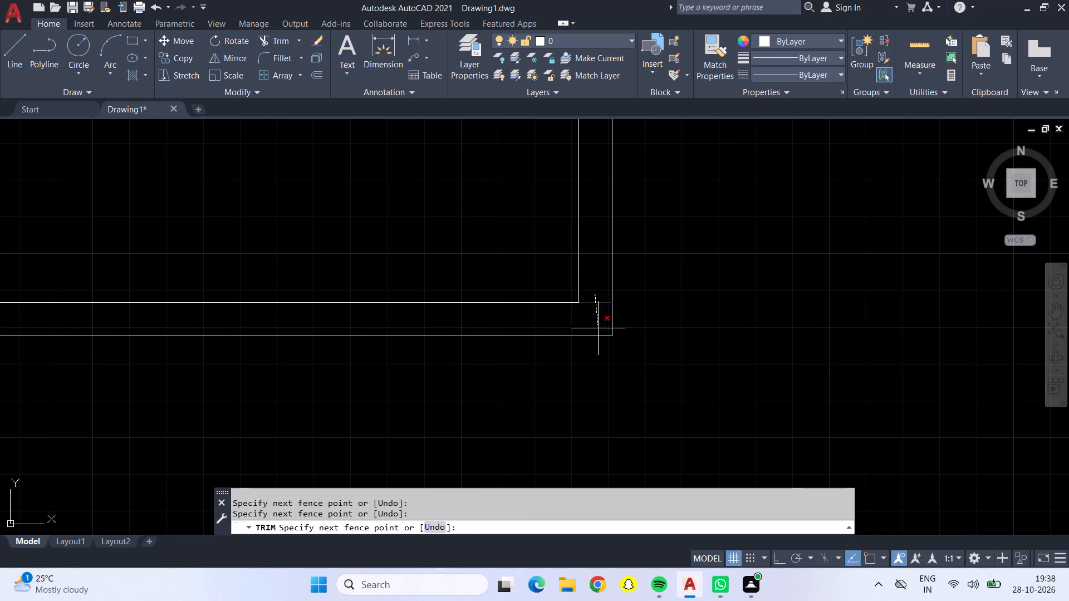
{"action": "left_click", "coordinate": [598, 328]}
{"action": "scroll", "coordinate": [591, 316], "scroll_direction": "down", "scroll_amount": 2}
{"action": "middle_click_drag", "start_coordinate": [557, 229], "coordinate": [571, 396]}
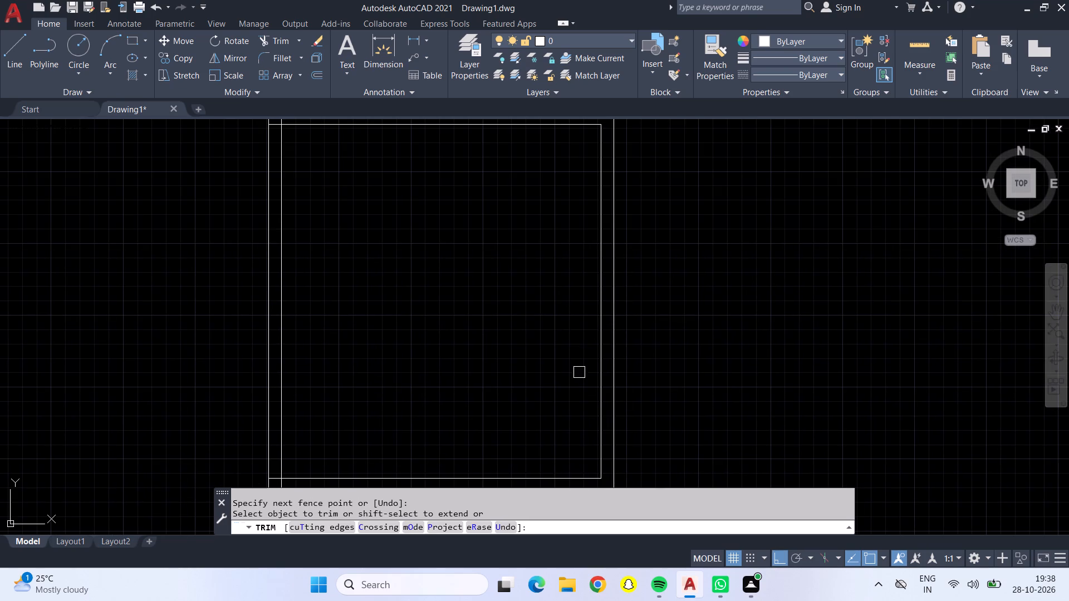
{"action": "middle_click_drag", "start_coordinate": [581, 304], "coordinate": [597, 302]}
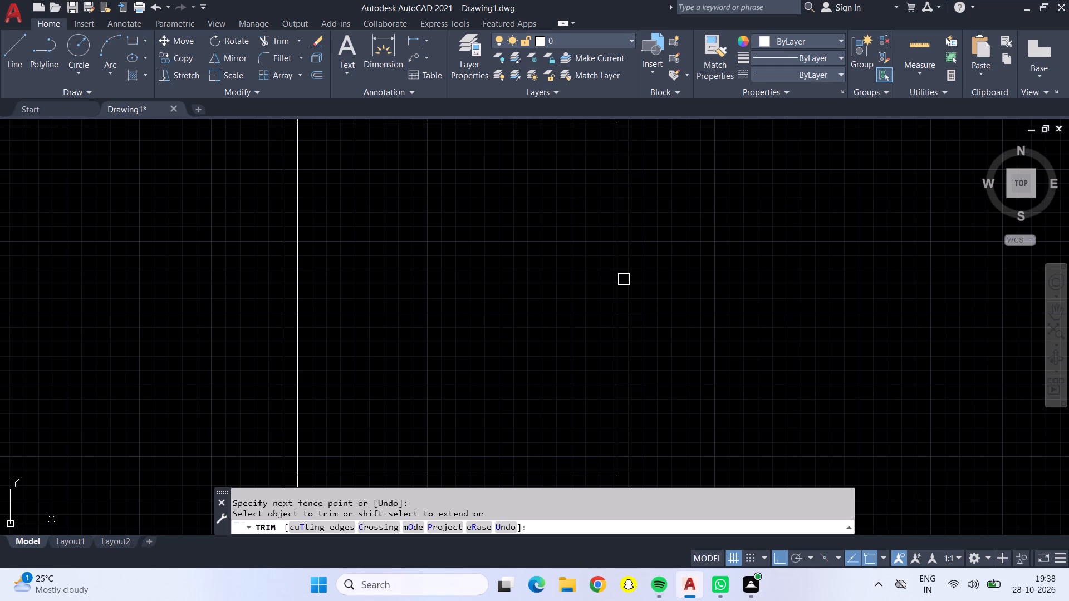
{"action": "key", "text": "Escape"}
Offset the bottom outer wall's inner line 4' upward into the bottom room.
{"action": "key", "text": "o"}
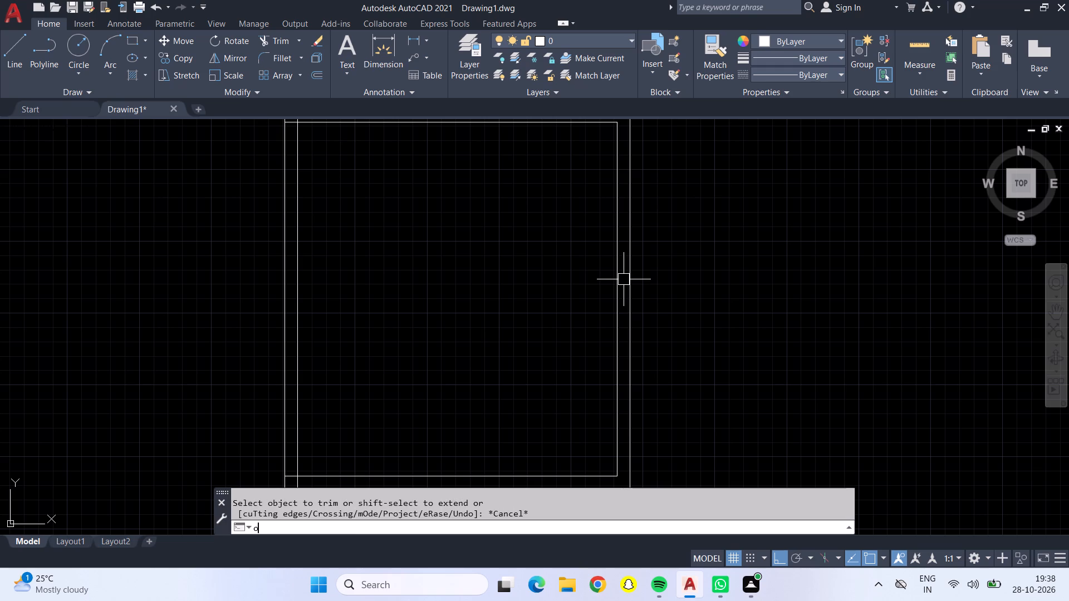
{"action": "key", "text": "Return"}
{"action": "type", "text": "4'"}
{"action": "key", "text": "Return"}
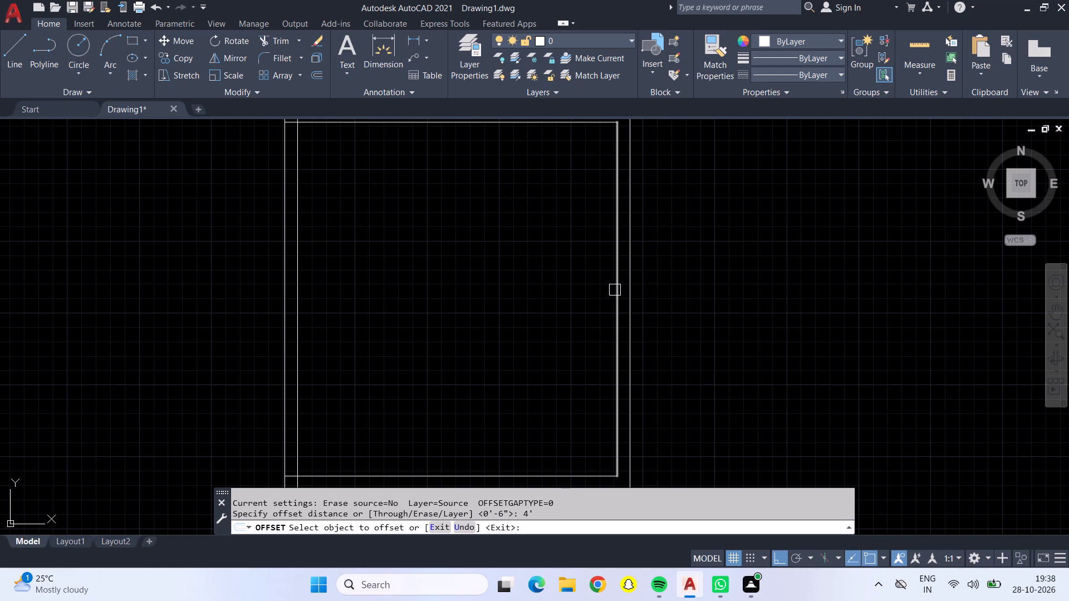
{"action": "left_click", "coordinate": [555, 477]}
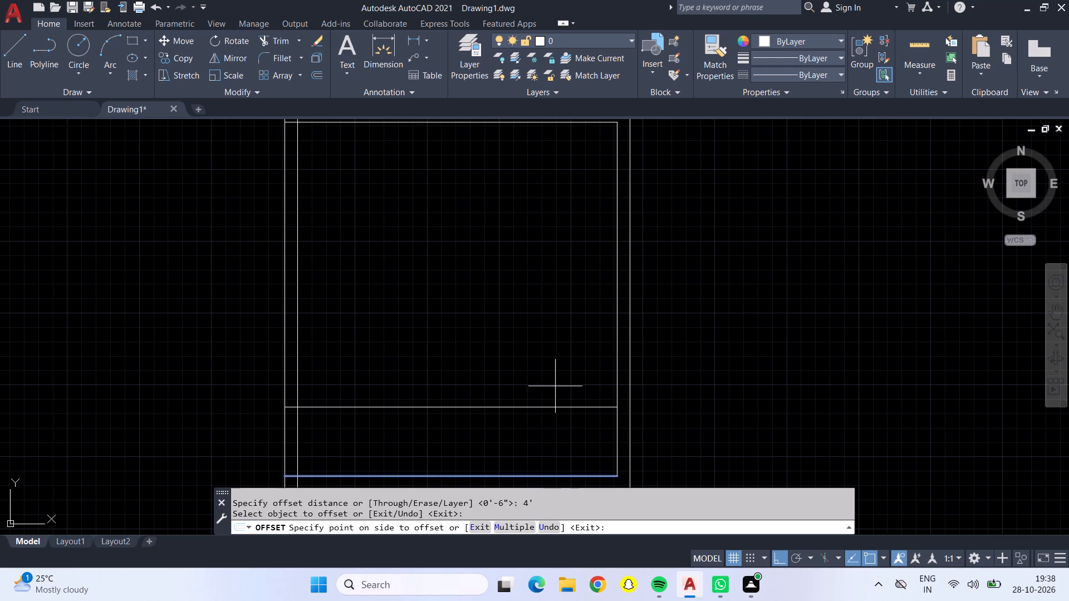
{"action": "left_click", "coordinate": [555, 382]}
{"action": "key", "text": "Escape"}
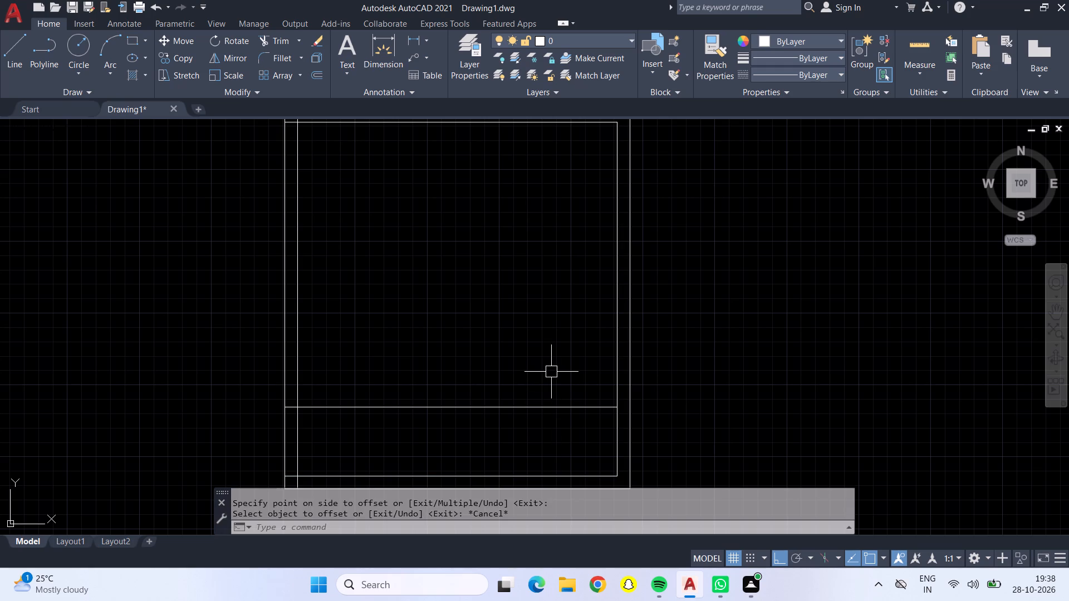
Offset the bottom room's new horizontal line 9" upward to form the second face of a wall.
{"action": "key", "text": "o"}
{"action": "key", "text": "Return"}
{"action": "key", "text": "9"}
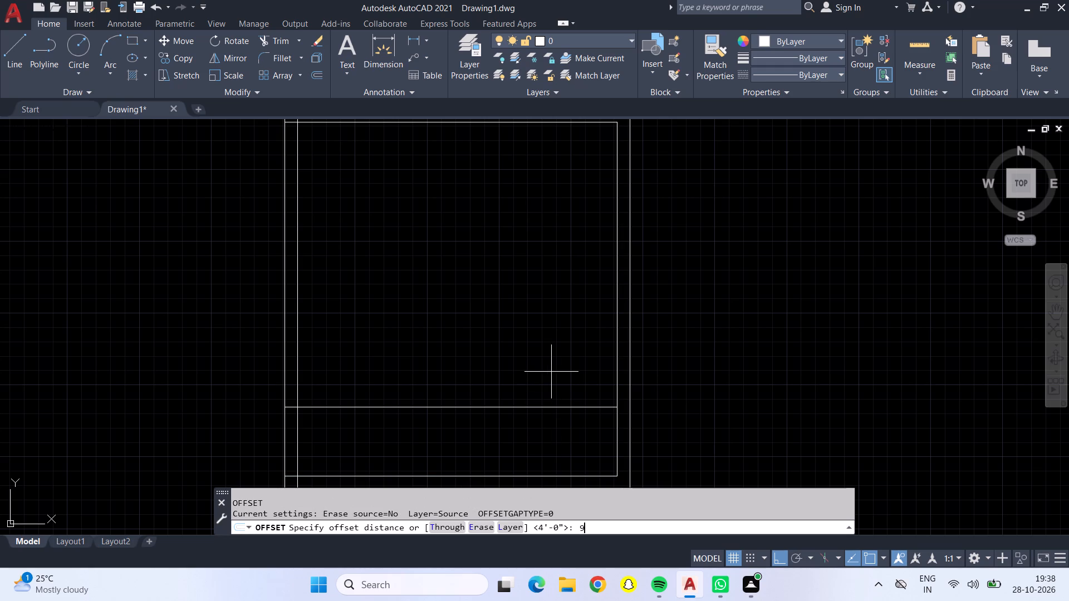
{"action": "key", "text": "shift+quotedbl"}
{"action": "key", "text": "Return"}
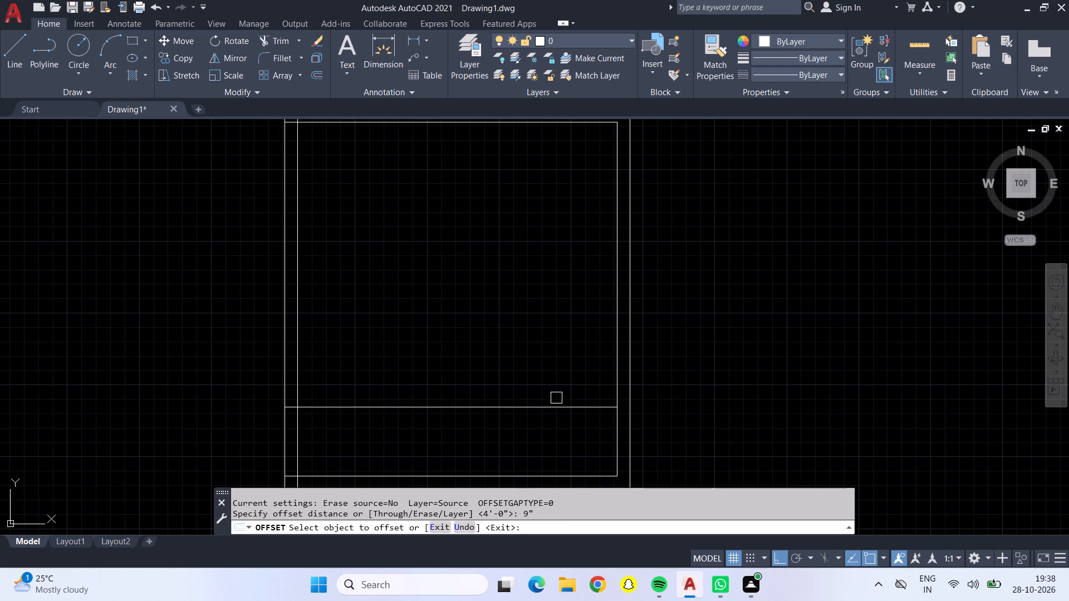
{"action": "left_click", "coordinate": [558, 410]}
{"action": "left_click", "coordinate": [559, 379]}
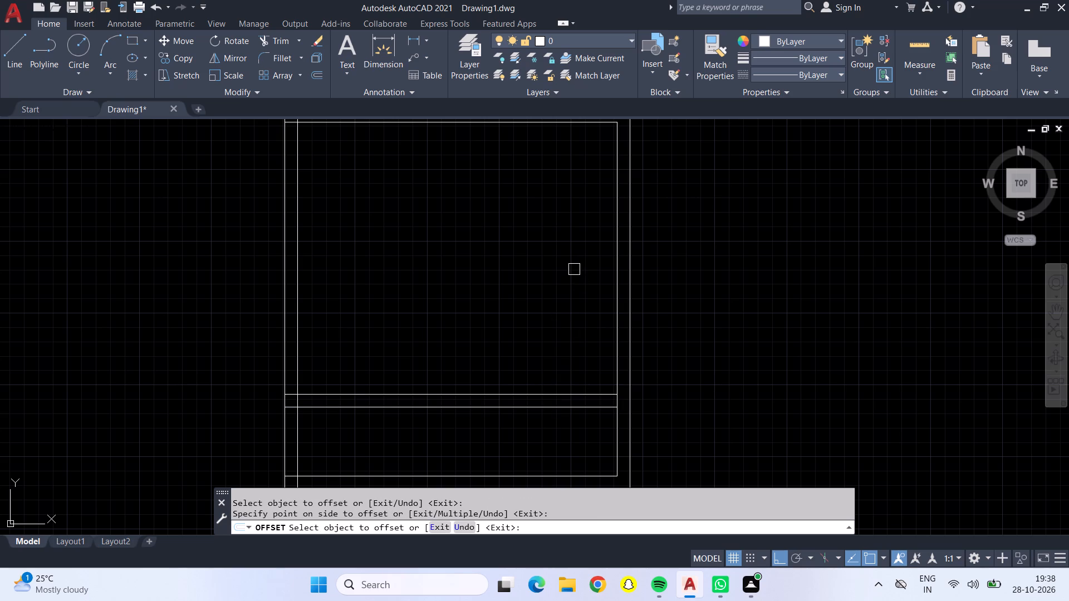
{"action": "key", "text": "Escape"}
Offset the right outer wall's inner line 8' inward across the bottom room.
{"action": "key", "text": "o"}
{"action": "key", "text": "Return"}
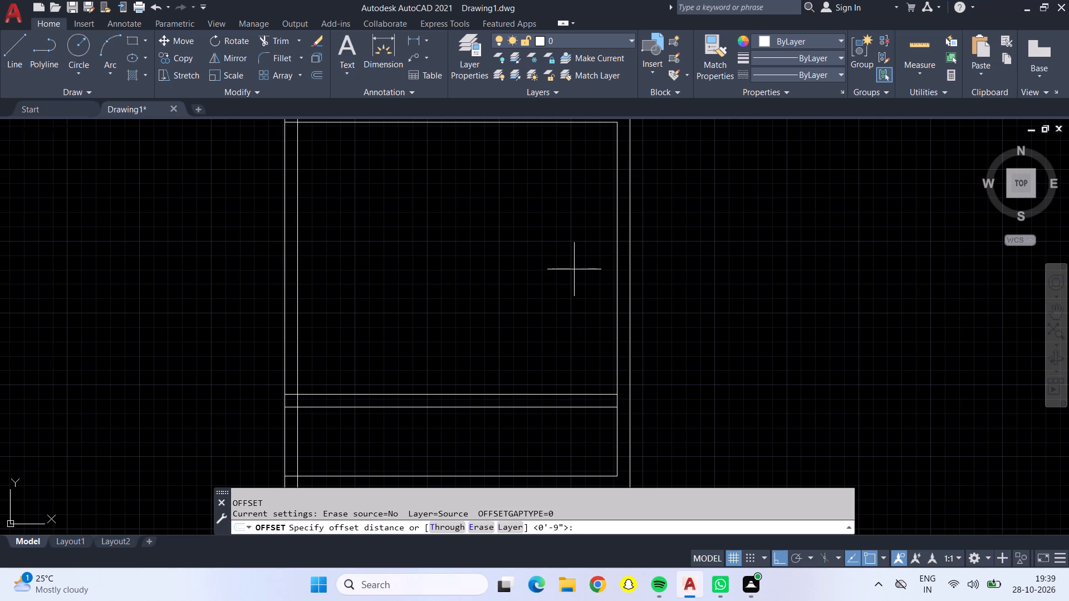
{"action": "type", "text": "8'"}
{"action": "key", "text": "Return"}
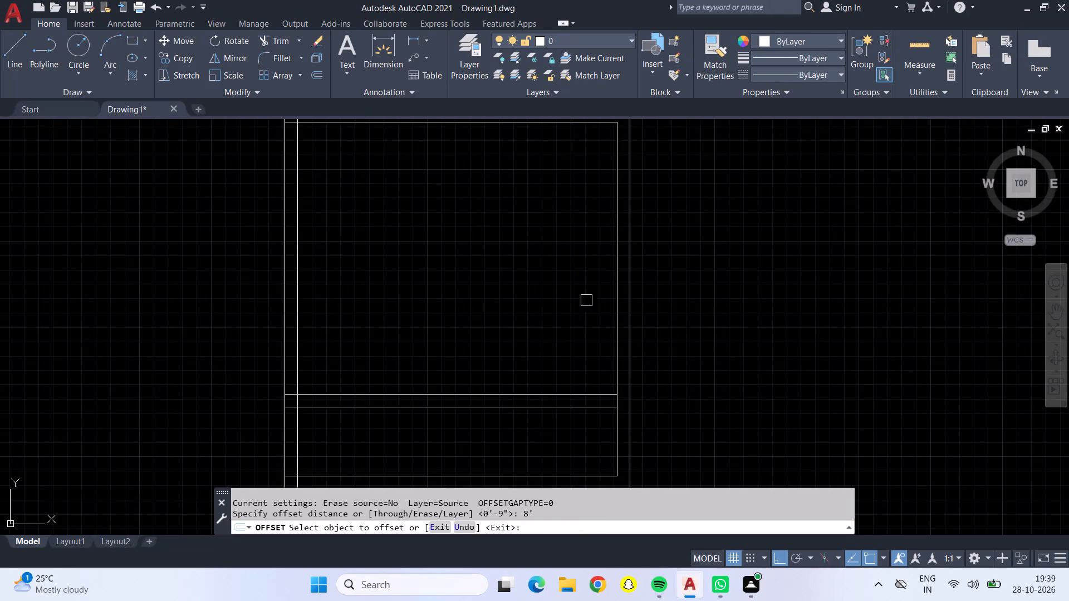
{"action": "left_click", "coordinate": [612, 321]}
{"action": "left_click", "coordinate": [507, 285]}
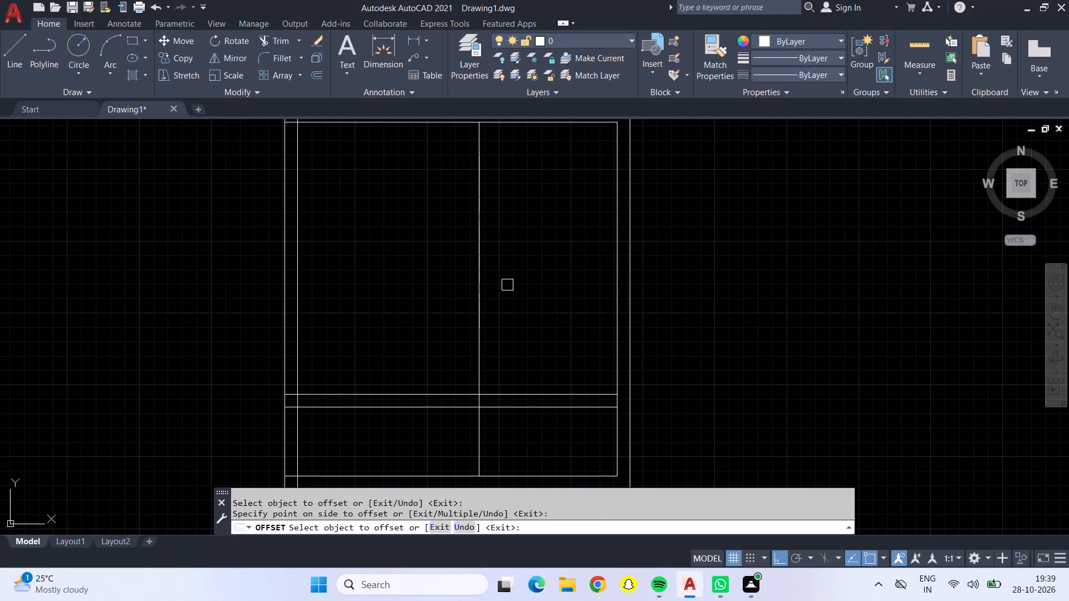
{"action": "key", "text": "Escape"}
Offset the new vertical line in the bottom room 9" toward the left outer wall.
{"action": "key", "text": "o"}
{"action": "key", "text": "Return"}
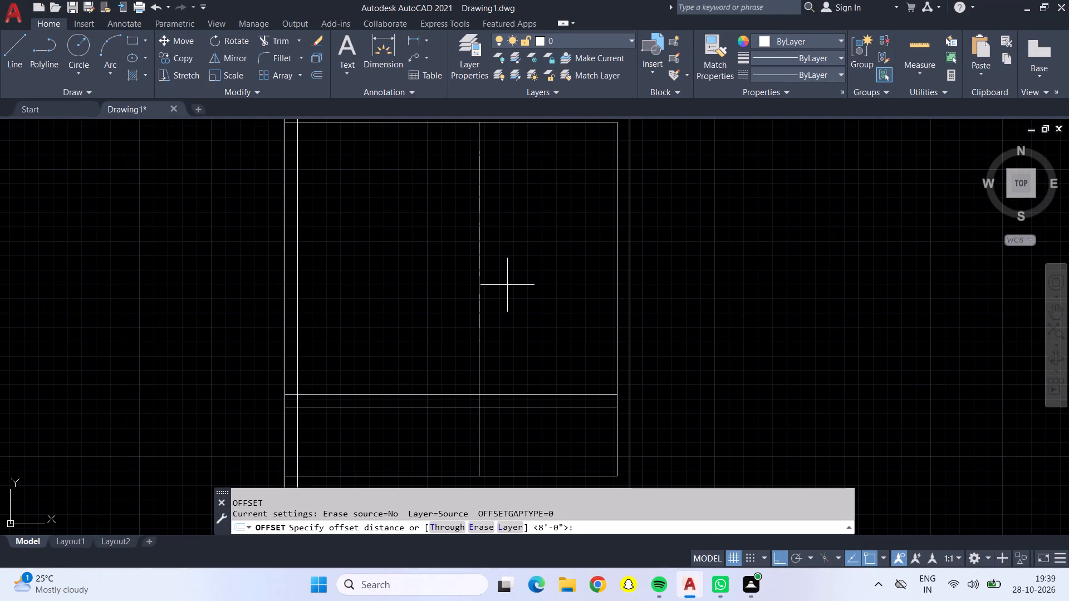
{"action": "type", "text": "9\""}
{"action": "key", "text": "Return"}
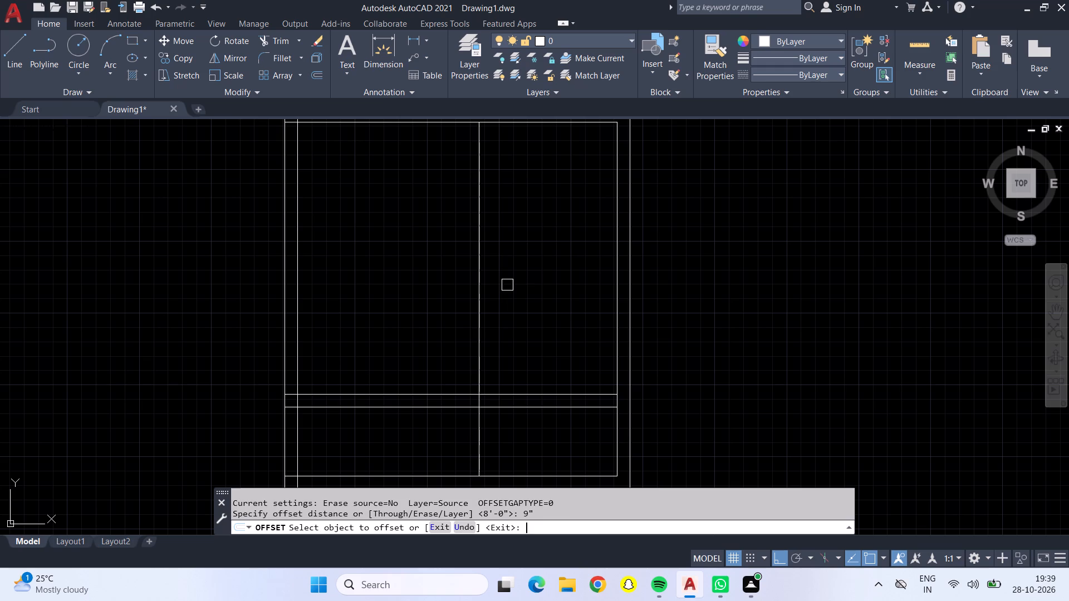
{"action": "left_click", "coordinate": [478, 264]}
{"action": "left_click", "coordinate": [459, 253]}
Trim the two new 9" walls into an L-shaped corner and open their junction with the right outer wall's inner line.
{"action": "scroll", "coordinate": [456, 238], "scroll_direction": "down", "scroll_amount": 1}
{"action": "right_click", "coordinate": [456, 238]}
{"action": "middle_click", "coordinate": [456, 238]}
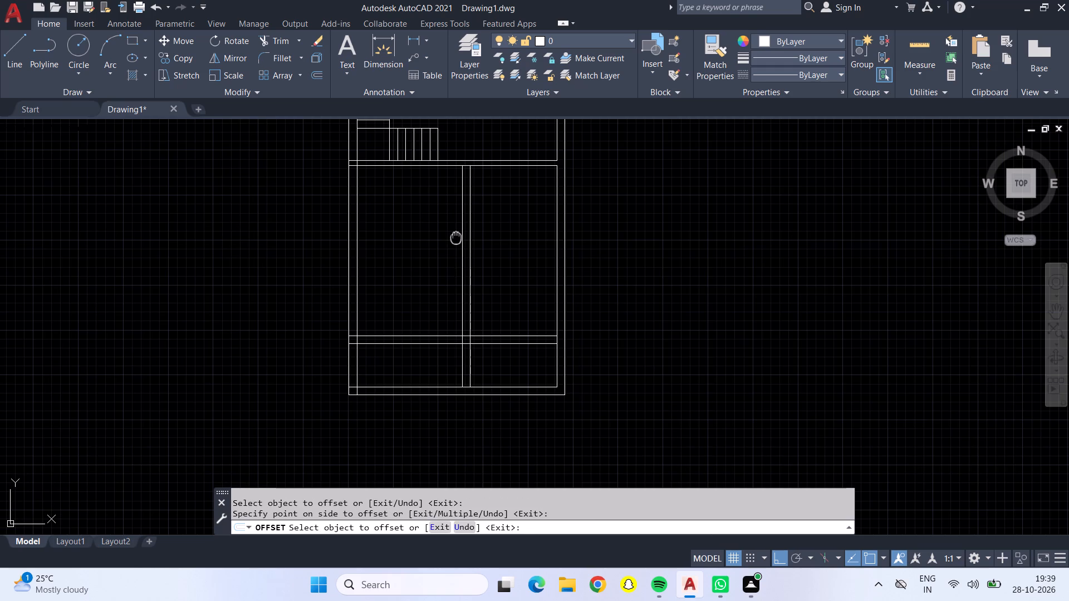
{"action": "middle_click_drag", "start_coordinate": [437, 122], "coordinate": [477, 198]}
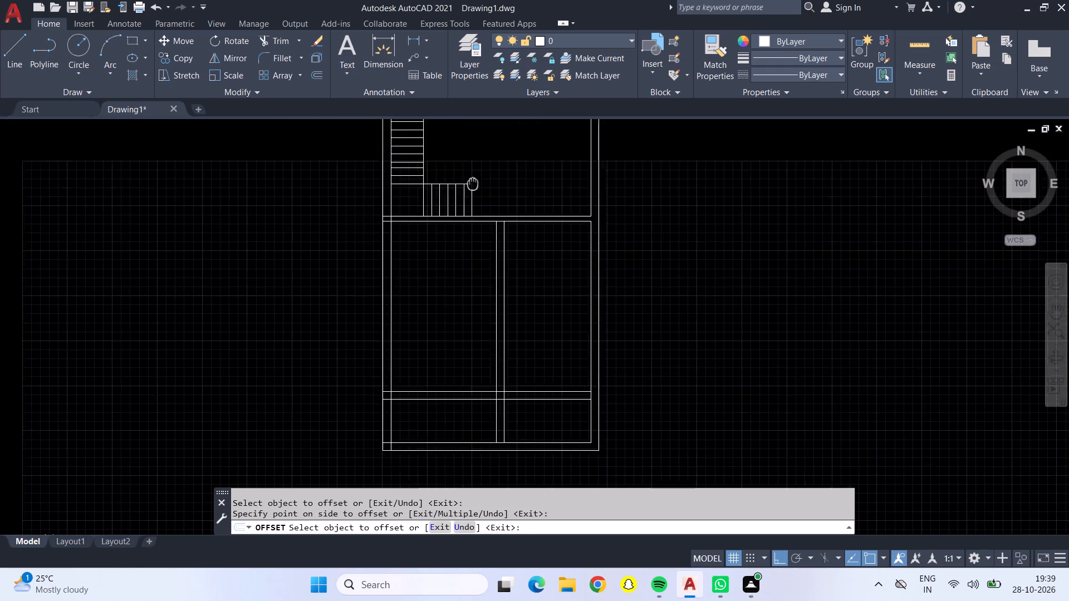
{"action": "middle_click_drag", "start_coordinate": [477, 198], "coordinate": [490, 235]}
{"action": "middle_click_drag", "start_coordinate": [491, 382], "coordinate": [481, 306]}
{"action": "scroll", "coordinate": [481, 306], "scroll_direction": "down", "scroll_amount": 1}
{"action": "left_click", "coordinate": [274, 39]}
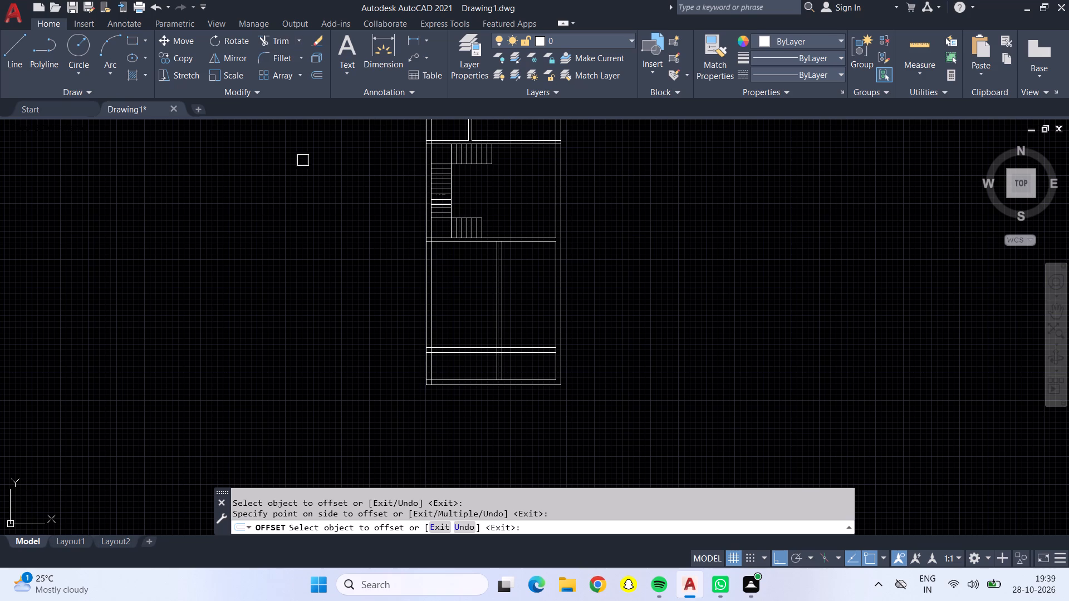
{"action": "scroll", "coordinate": [488, 344], "scroll_direction": "up", "scroll_amount": 4}
{"action": "left_click_drag", "start_coordinate": [472, 289], "coordinate": [556, 481]}
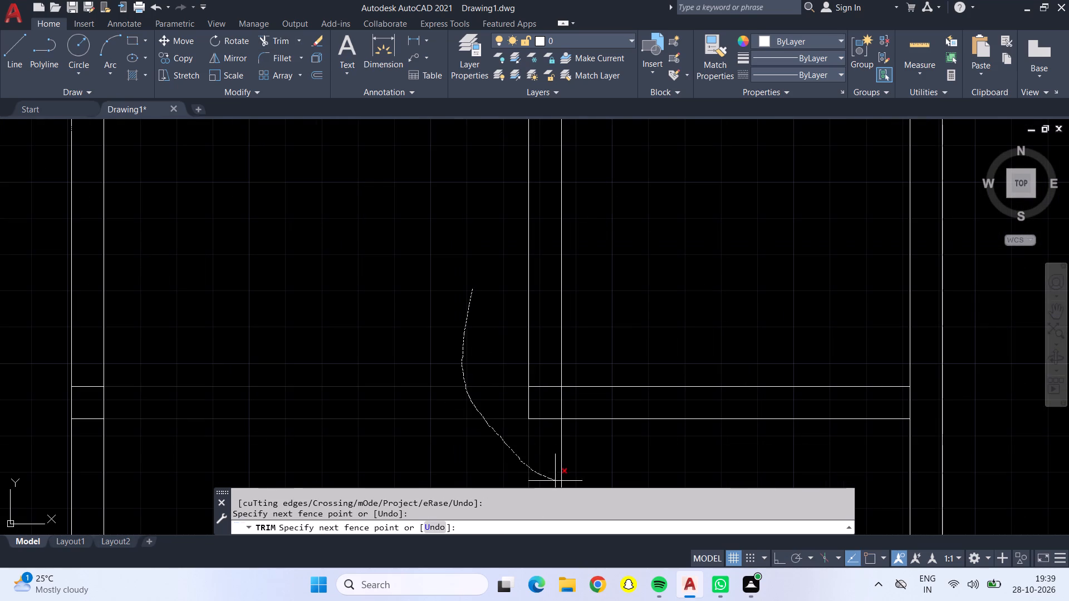
{"action": "left_click_drag", "start_coordinate": [556, 481], "coordinate": [576, 472]}
{"action": "left_click_drag", "start_coordinate": [547, 377], "coordinate": [562, 402]}
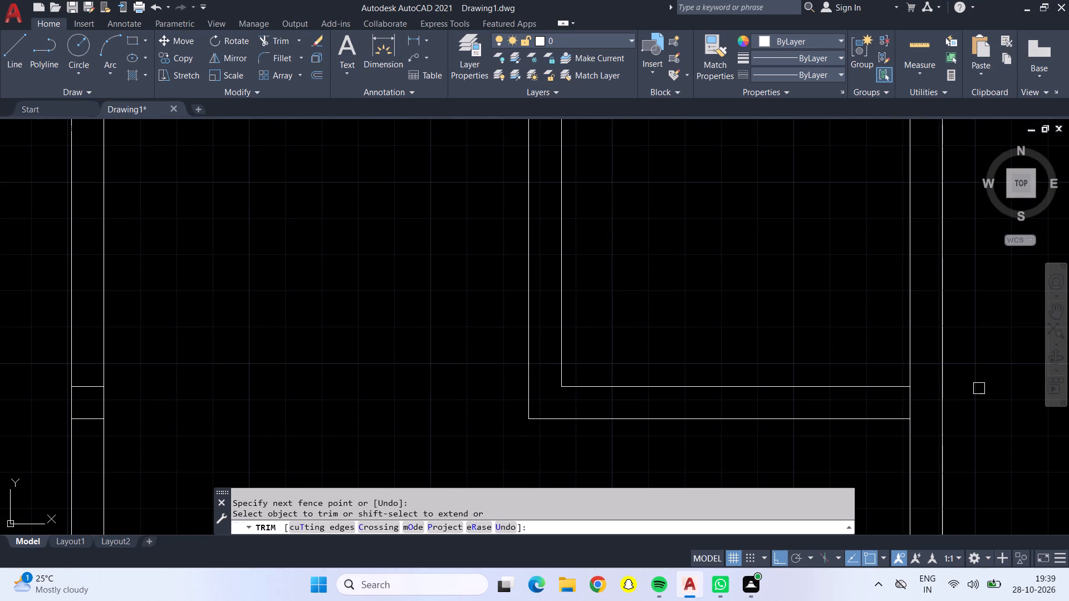
{"action": "left_click", "coordinate": [908, 394]}
Trim the two leftover horizontal wall segments inside the left outer wall of the bottom room.
{"action": "scroll", "coordinate": [908, 394], "scroll_direction": "down", "scroll_amount": 2}
{"action": "scroll", "coordinate": [908, 394], "scroll_direction": "up", "scroll_amount": 1}
{"action": "scroll", "coordinate": [908, 394], "scroll_direction": "down", "scroll_amount": 1}
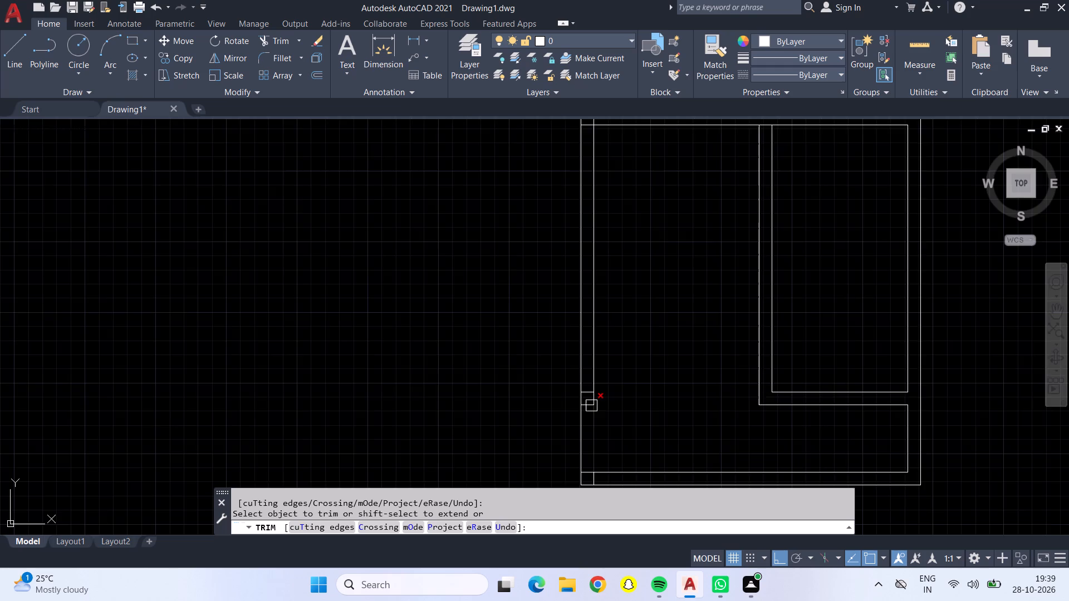
{"action": "scroll", "coordinate": [581, 401], "scroll_direction": "up", "scroll_amount": 3}
{"action": "scroll", "coordinate": [636, 435], "scroll_direction": "up", "scroll_amount": 1}
{"action": "left_click_drag", "start_coordinate": [629, 263], "coordinate": [629, 285]}
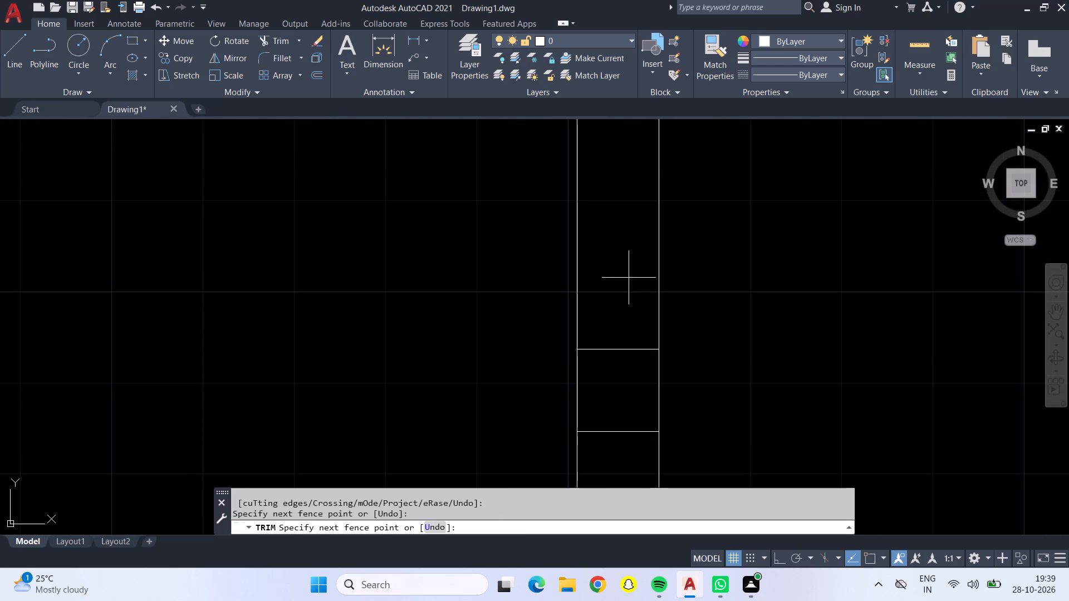
{"action": "left_click_drag", "start_coordinate": [629, 285], "coordinate": [610, 470]}
Trim the overlapping ends of the inner wall lines at the plan's bottom-left corner.
{"action": "scroll", "coordinate": [622, 420], "scroll_direction": "down", "scroll_amount": 1}
{"action": "scroll", "coordinate": [622, 420], "scroll_direction": "up", "scroll_amount": 1}
{"action": "scroll", "coordinate": [622, 420], "scroll_direction": "down", "scroll_amount": 1}
{"action": "middle_click_drag", "start_coordinate": [808, 420], "coordinate": [786, 159]}
{"action": "middle_click_drag", "start_coordinate": [748, 363], "coordinate": [748, 333]}
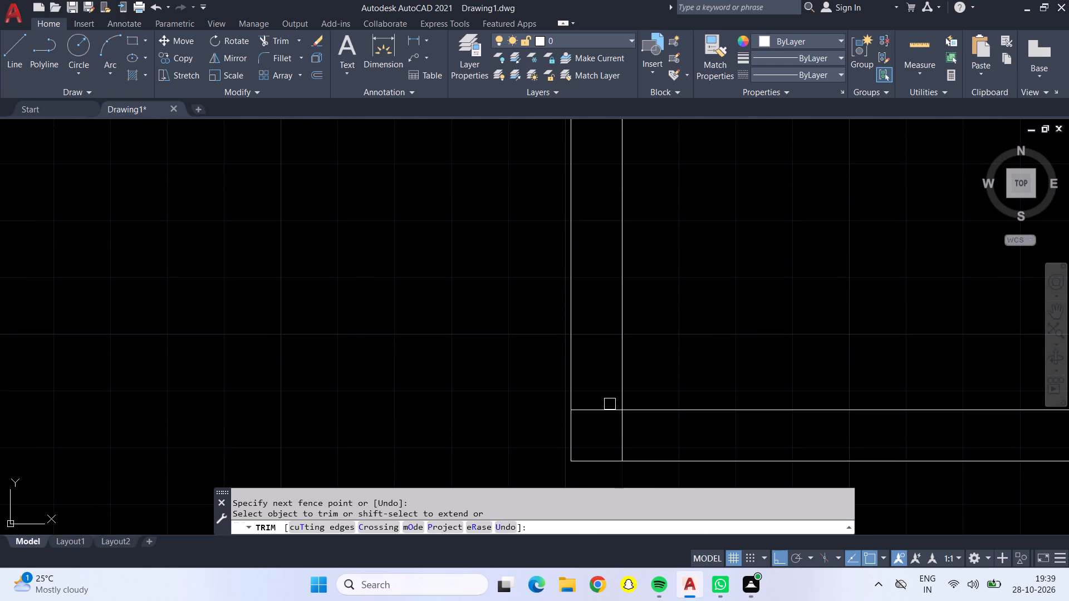
{"action": "left_click", "coordinate": [604, 407]}
{"action": "left_click", "coordinate": [625, 434]}
Trim the partition below the staircase where it meets the left outer wall, removing both line ends and the wall line between them.
{"action": "scroll", "coordinate": [713, 349], "scroll_direction": "down", "scroll_amount": 2}
{"action": "scroll", "coordinate": [713, 349], "scroll_direction": "up", "scroll_amount": 1}
{"action": "scroll", "coordinate": [713, 349], "scroll_direction": "down", "scroll_amount": 1}
{"action": "scroll", "coordinate": [830, 306], "scroll_direction": "down", "scroll_amount": 1}
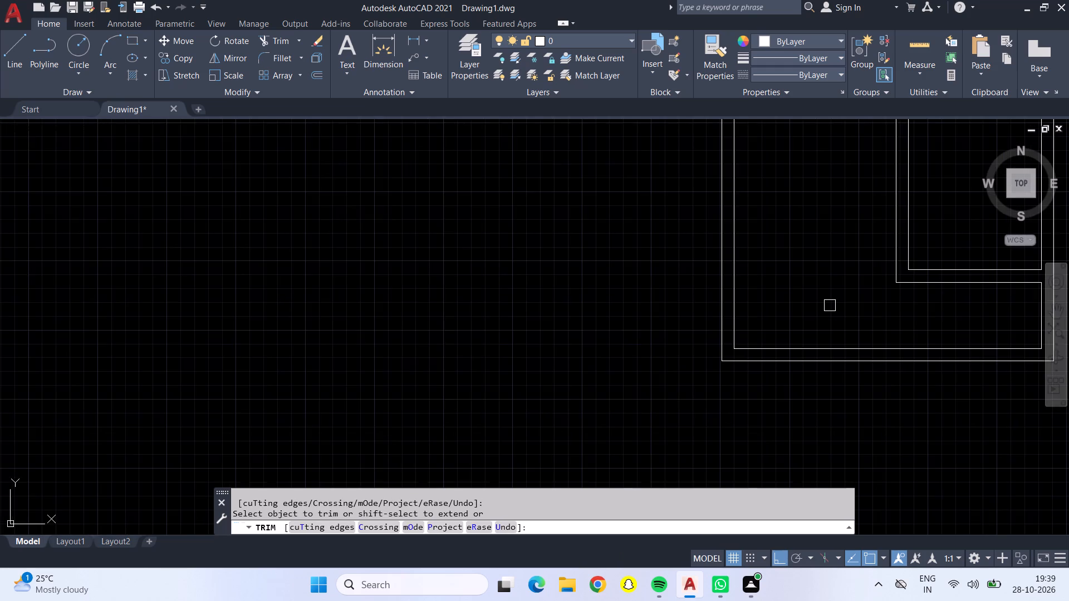
{"action": "middle_click_drag", "start_coordinate": [830, 306], "coordinate": [676, 397]}
{"action": "scroll", "coordinate": [683, 340], "scroll_direction": "down", "scroll_amount": 1}
{"action": "scroll", "coordinate": [684, 272], "scroll_direction": "down", "scroll_amount": 1}
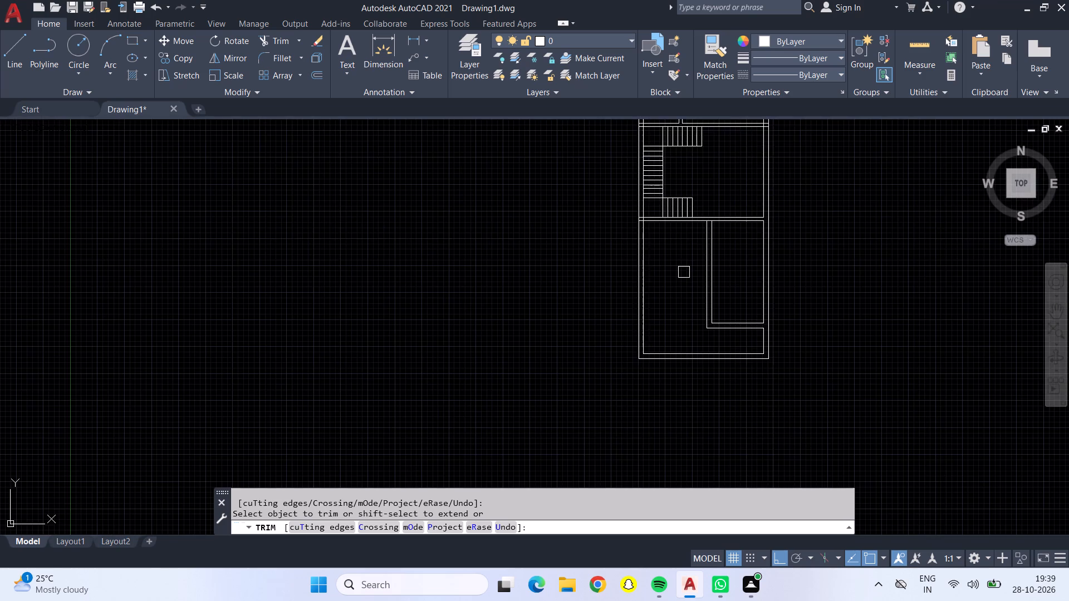
{"action": "middle_click_drag", "start_coordinate": [684, 272], "coordinate": [679, 481]}
{"action": "scroll", "coordinate": [638, 448], "scroll_direction": "down", "scroll_amount": 1}
{"action": "scroll", "coordinate": [635, 439], "scroll_direction": "up", "scroll_amount": 1}
{"action": "scroll", "coordinate": [635, 438], "scroll_direction": "down", "scroll_amount": 1}
{"action": "scroll", "coordinate": [634, 433], "scroll_direction": "up", "scroll_amount": 5}
{"action": "scroll", "coordinate": [625, 380], "scroll_direction": "up", "scroll_amount": 4}
{"action": "left_click_drag", "start_coordinate": [592, 329], "coordinate": [703, 437]}
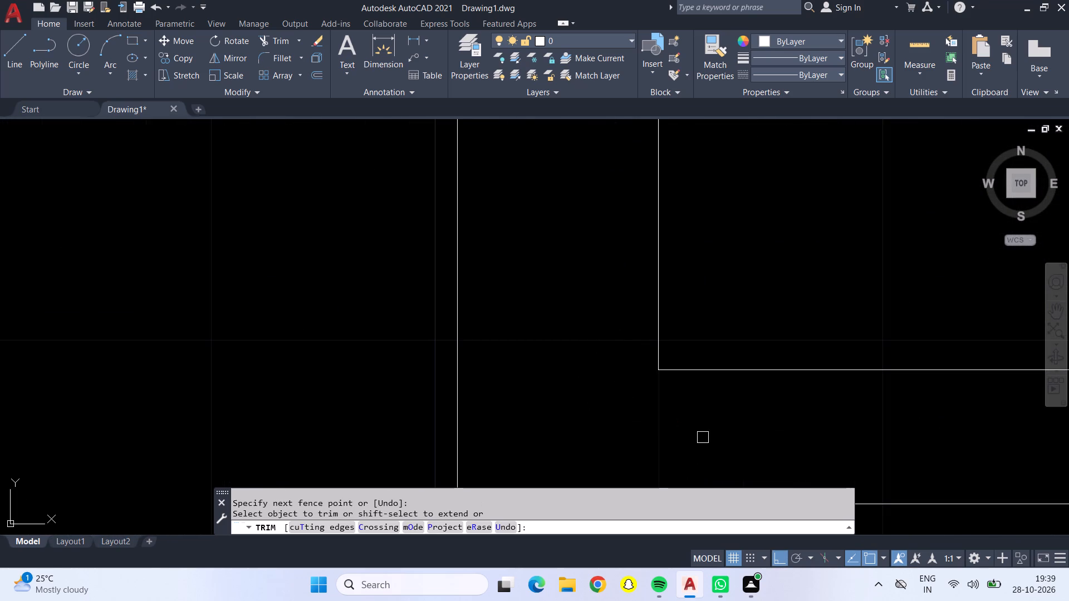
{"action": "scroll", "coordinate": [702, 437], "scroll_direction": "down", "scroll_amount": 1}
{"action": "left_click", "coordinate": [618, 475]}
Trim the partition above the staircase where it meets the left outer wall, removing both line ends and the wall line between them.
{"action": "scroll", "coordinate": [618, 451], "scroll_direction": "down", "scroll_amount": 1}
{"action": "scroll", "coordinate": [618, 451], "scroll_direction": "up", "scroll_amount": 1}
{"action": "scroll", "coordinate": [618, 451], "scroll_direction": "down", "scroll_amount": 2}
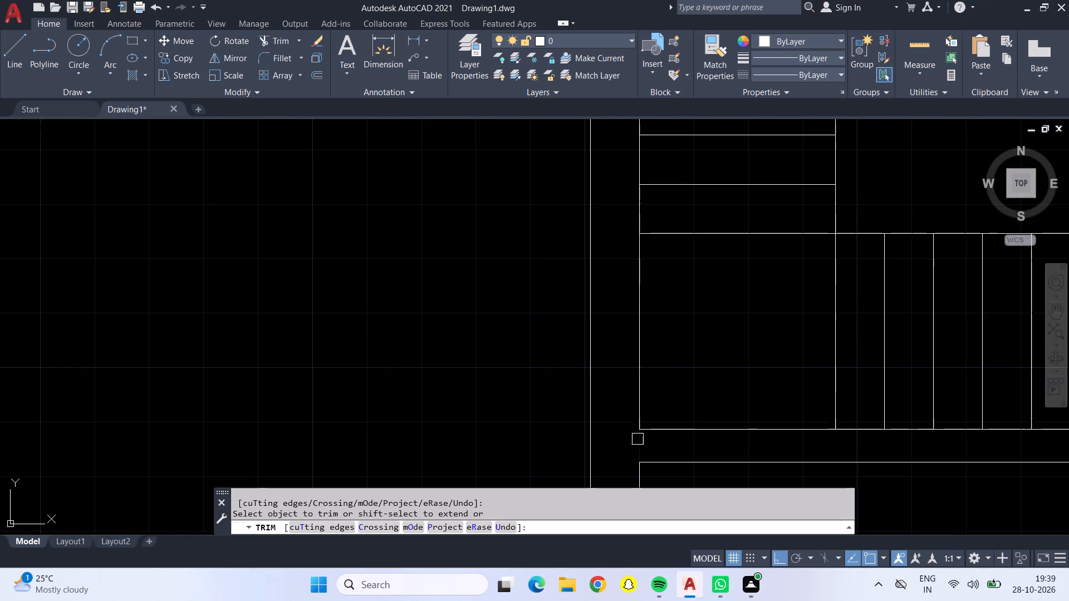
{"action": "scroll", "coordinate": [735, 354], "scroll_direction": "down", "scroll_amount": 2}
{"action": "middle_click_drag", "start_coordinate": [743, 331], "coordinate": [693, 500]}
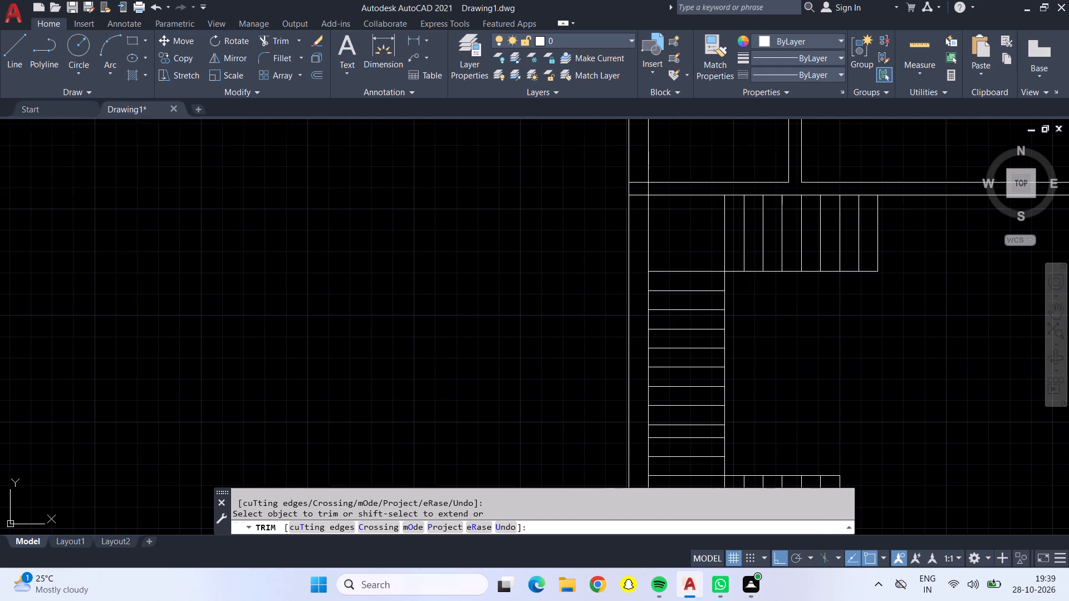
{"action": "middle_click_drag", "start_coordinate": [797, 331], "coordinate": [783, 464]}
{"action": "scroll", "coordinate": [793, 352], "scroll_direction": "down", "scroll_amount": 1}
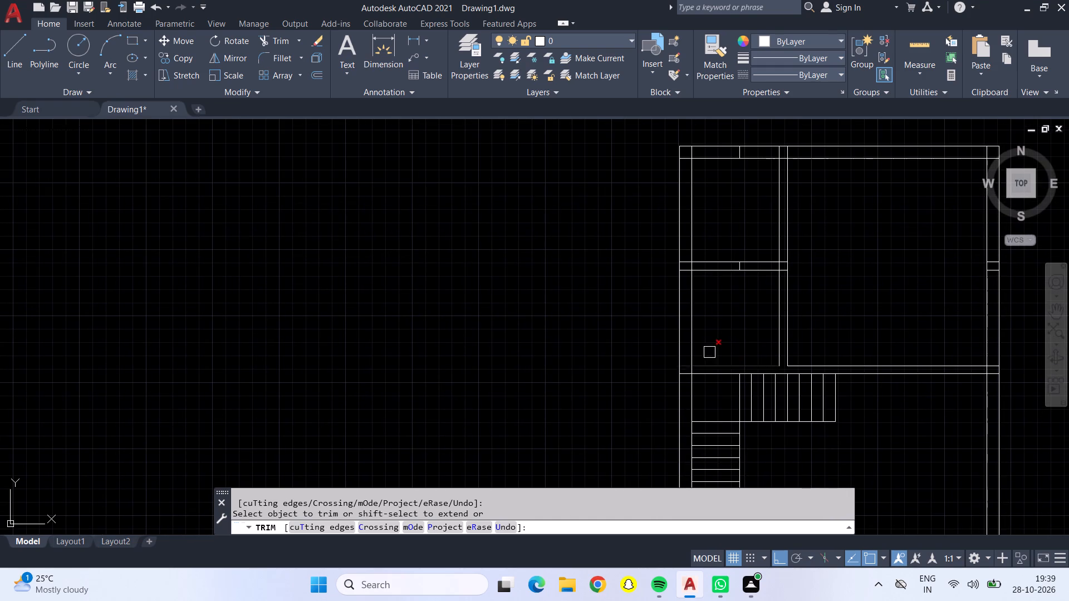
{"action": "scroll", "coordinate": [671, 370], "scroll_direction": "up", "scroll_amount": 1}
{"action": "scroll", "coordinate": [671, 370], "scroll_direction": "down", "scroll_amount": 1}
{"action": "scroll", "coordinate": [673, 370], "scroll_direction": "up", "scroll_amount": 2}
{"action": "scroll", "coordinate": [719, 376], "scroll_direction": "up", "scroll_amount": 4}
{"action": "left_click_drag", "start_coordinate": [592, 257], "coordinate": [593, 306]}
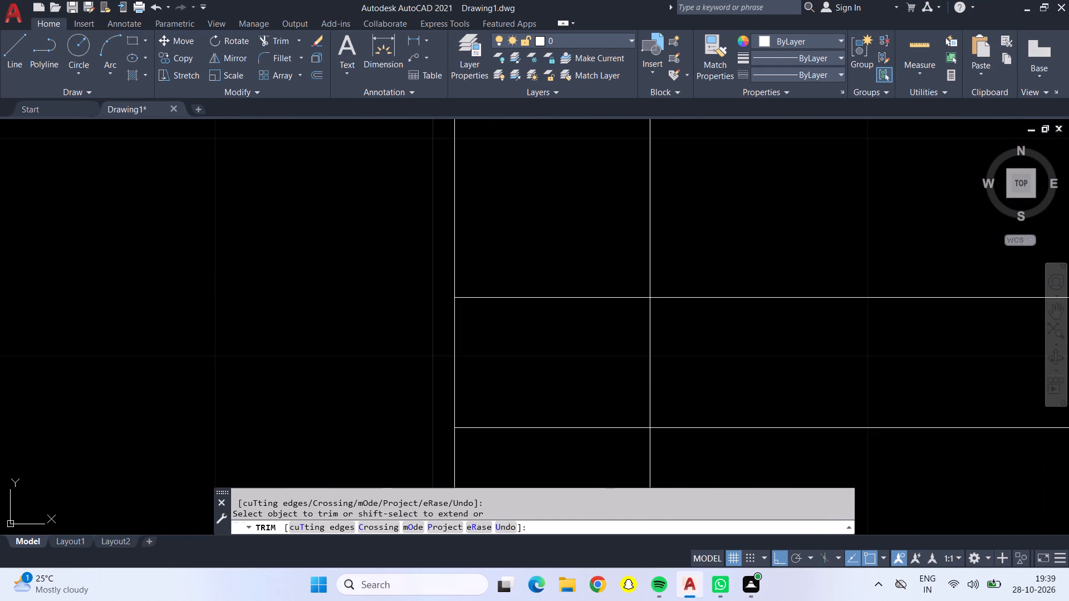
{"action": "left_click_drag", "start_coordinate": [593, 306], "coordinate": [669, 377]}
{"action": "scroll", "coordinate": [709, 453], "scroll_direction": "up", "scroll_amount": 1}
{"action": "scroll", "coordinate": [791, 449], "scroll_direction": "down", "scroll_amount": 4}
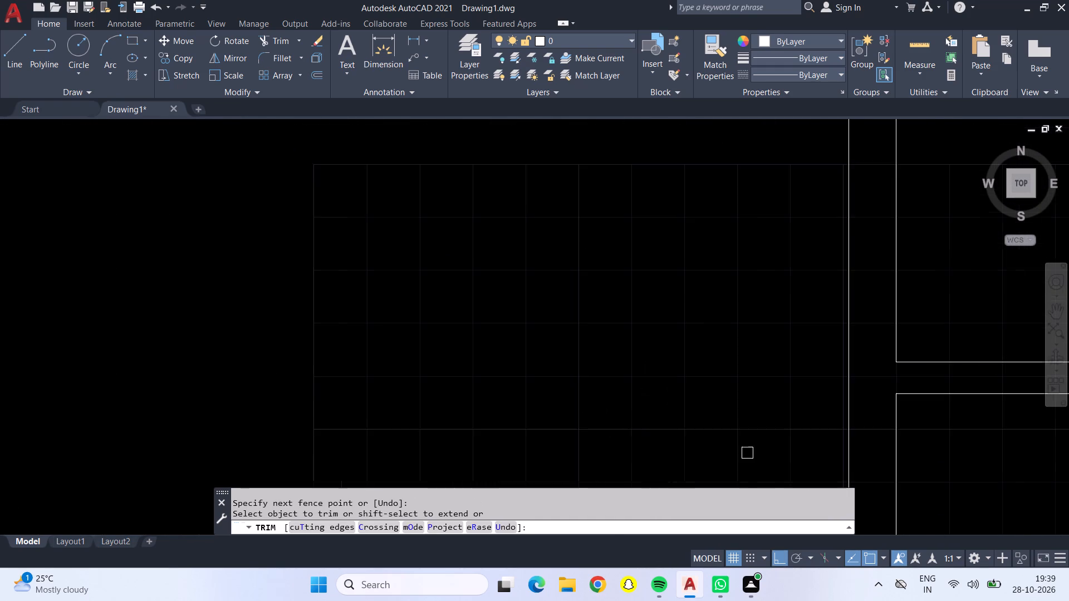
{"action": "scroll", "coordinate": [1001, 337], "scroll_direction": "down", "scroll_amount": 2}
{"action": "middle_click_drag", "start_coordinate": [866, 332], "coordinate": [453, 353]}
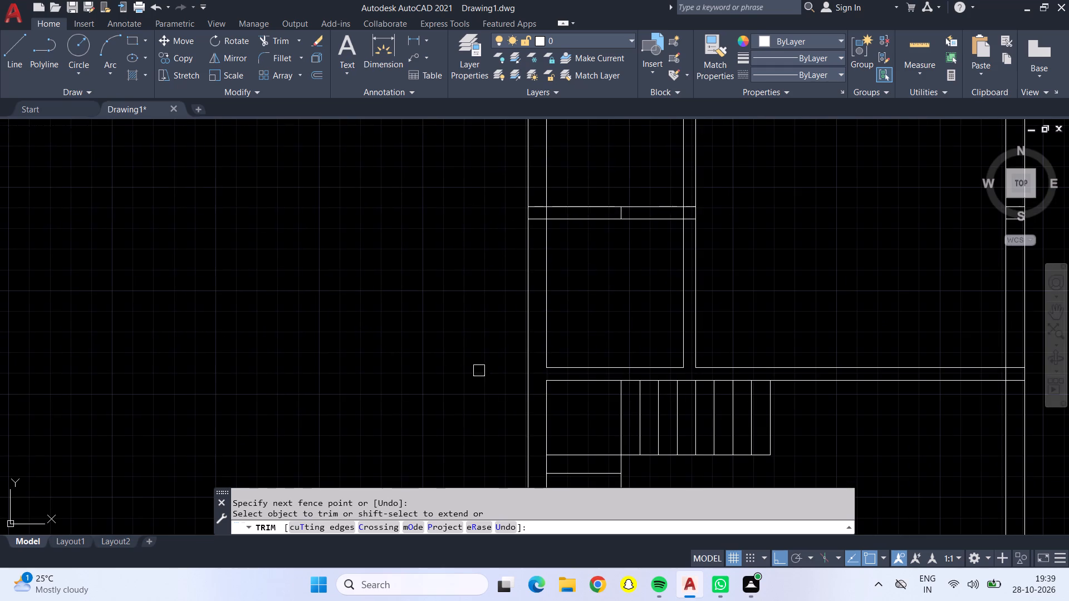
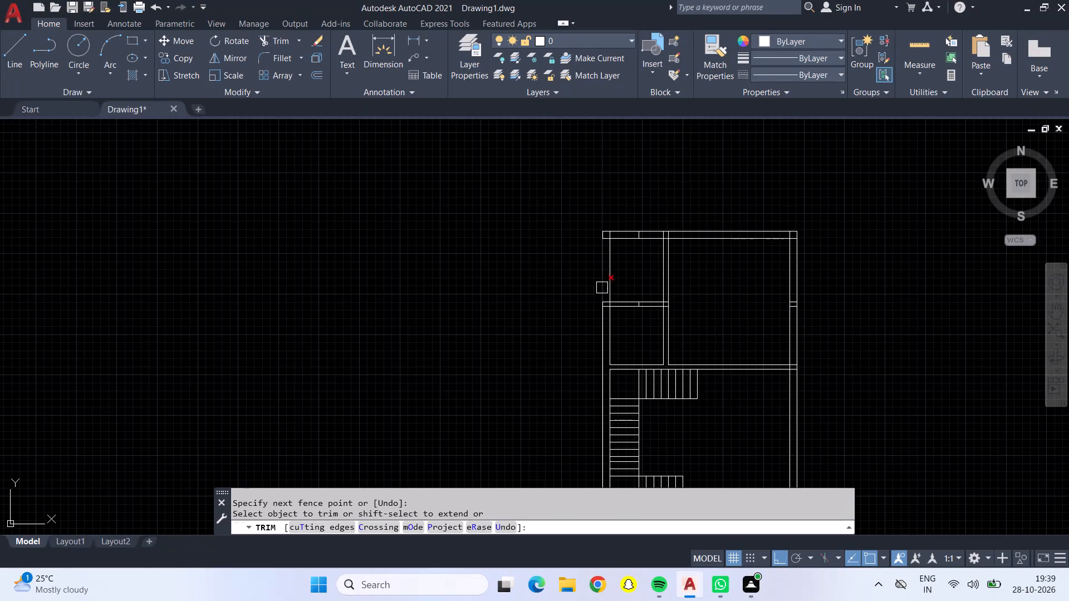
Trim the partition between the two small upper rooms where it meets the left outer wall, clearing the lines crossing the junction.
{"action": "scroll", "coordinate": [606, 303], "scroll_direction": "up", "scroll_amount": 7}
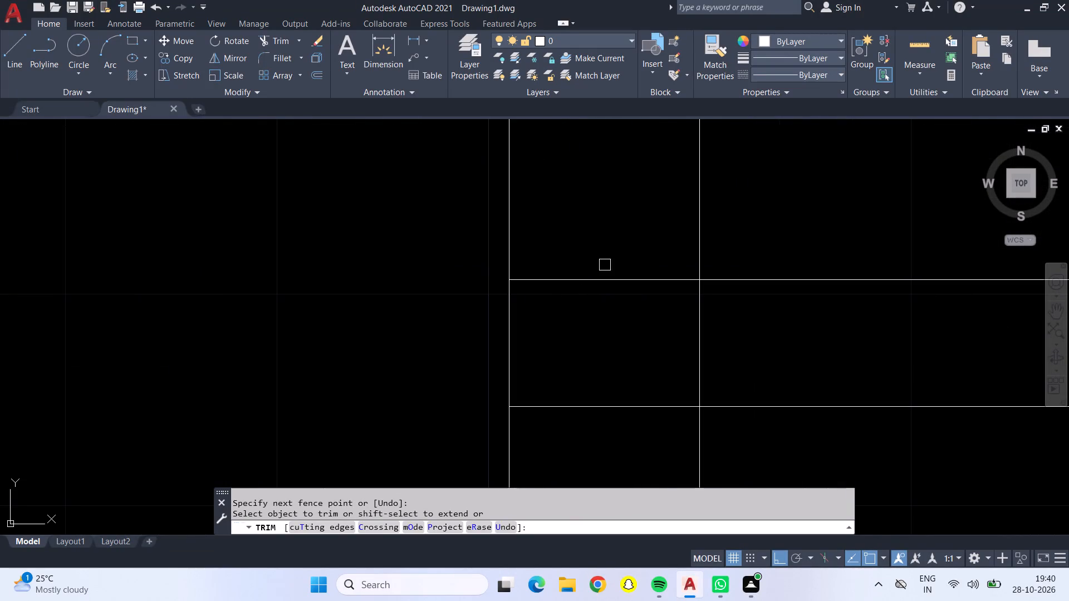
{"action": "left_click_drag", "start_coordinate": [667, 172], "coordinate": [750, 322]}
{"action": "scroll", "coordinate": [753, 327], "scroll_direction": "down", "scroll_amount": 2}
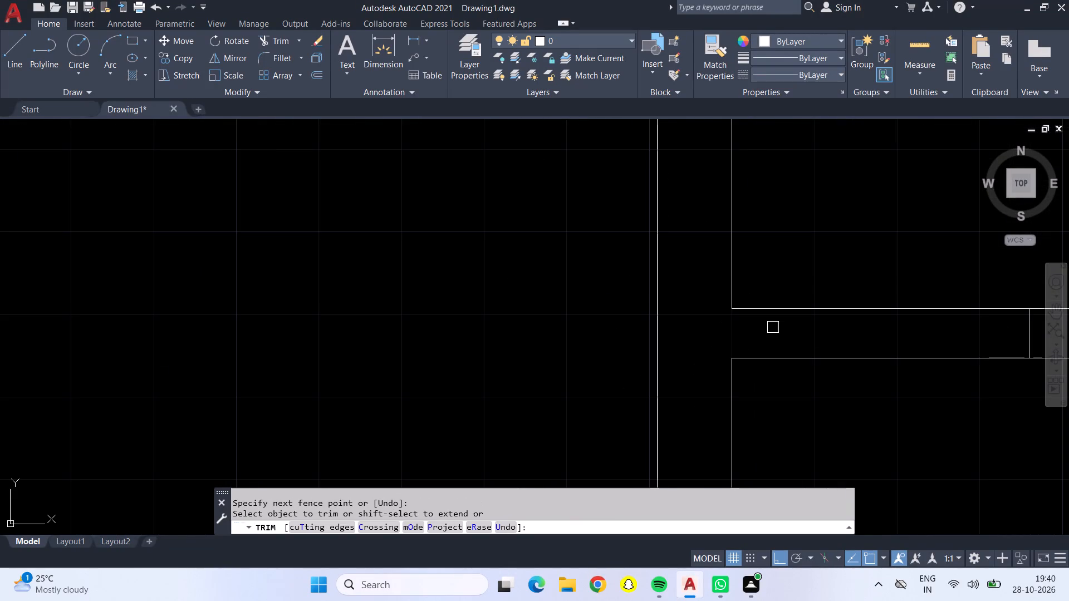
Trim away the short vertical stub line inside the partition between the two small upper rooms.
{"action": "middle_click_drag", "start_coordinate": [815, 336], "coordinate": [450, 295]}
{"action": "left_click_drag", "start_coordinate": [707, 290], "coordinate": [706, 290]}
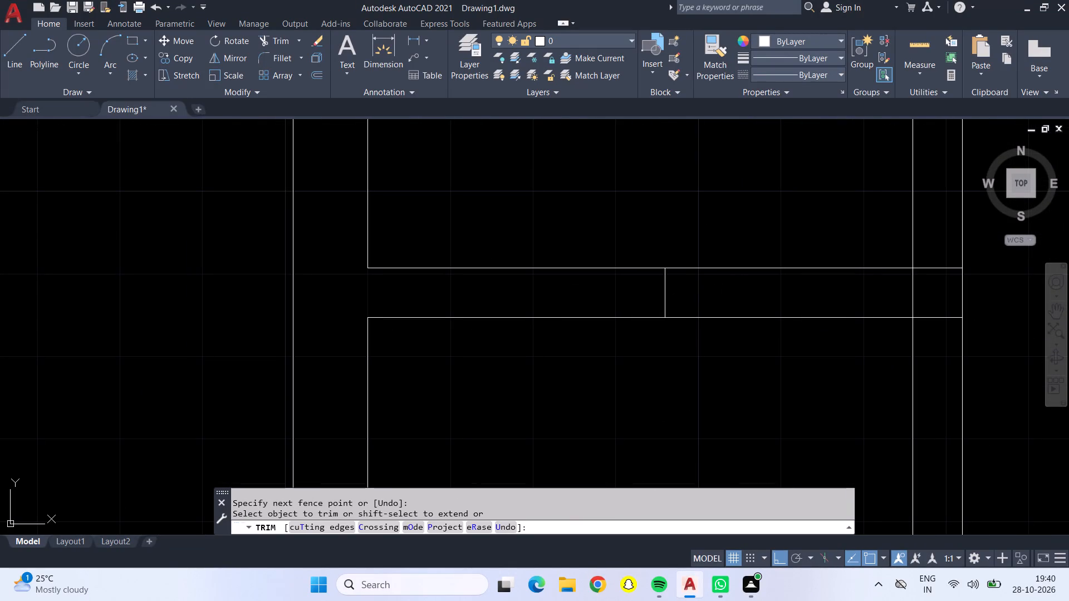
{"action": "left_click_drag", "start_coordinate": [706, 290], "coordinate": [632, 288]}
Trim the junction where the partition between the two small upper rooms meets the vertical partition, removing the overlapping line segments.
{"action": "scroll", "coordinate": [631, 286], "scroll_direction": "down", "scroll_amount": 2}
{"action": "scroll", "coordinate": [741, 281], "scroll_direction": "up", "scroll_amount": 4}
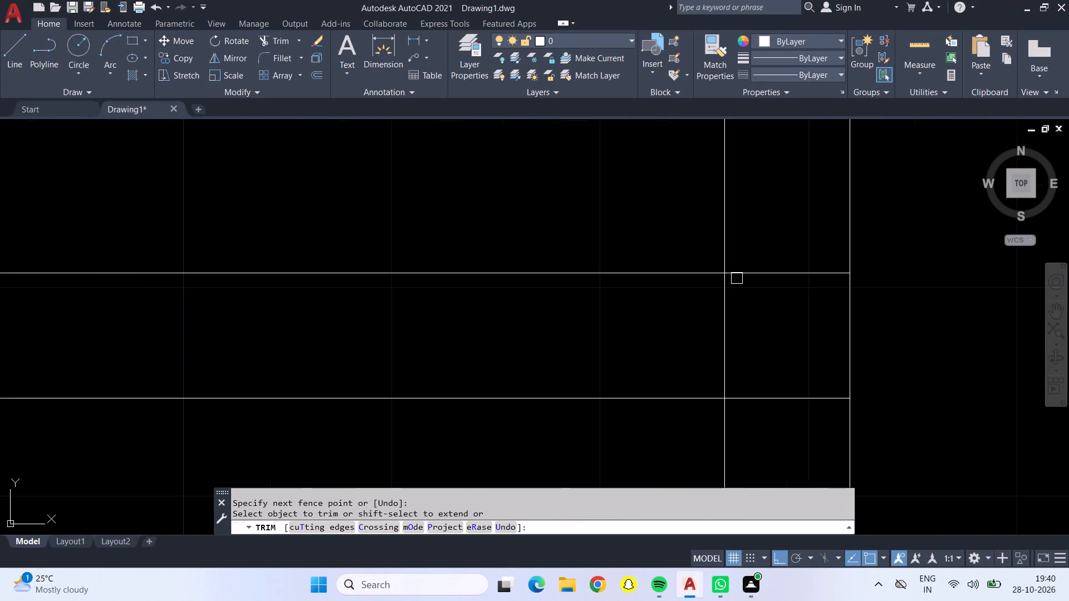
{"action": "left_click_drag", "start_coordinate": [653, 346], "coordinate": [790, 426]}
{"action": "scroll", "coordinate": [784, 422], "scroll_direction": "down", "scroll_amount": 2}
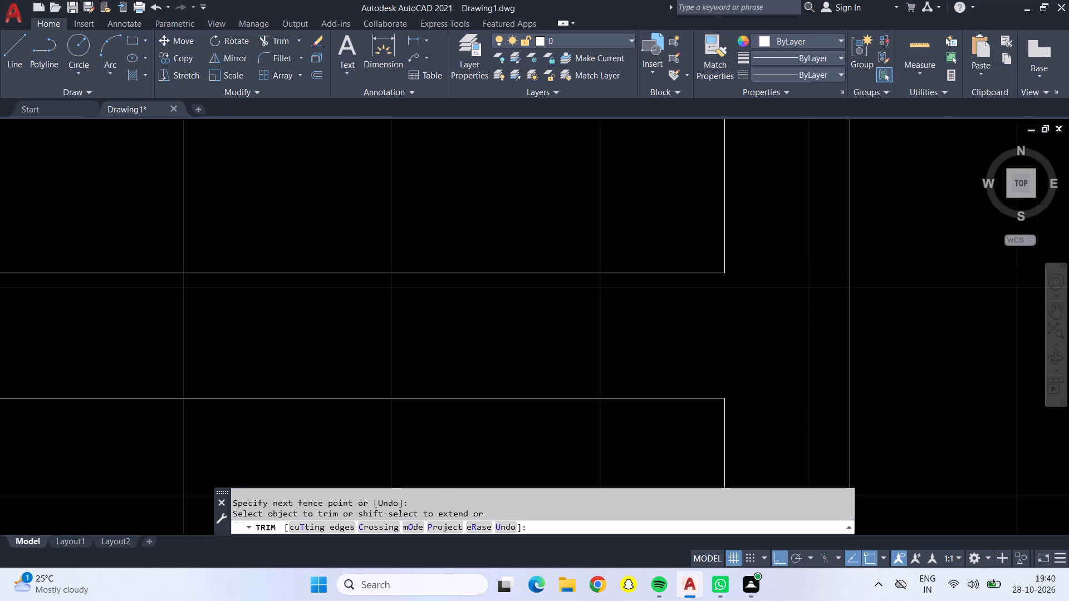
Trim away the short vertical stub line inside the top outer wall above the small upper-left room.
{"action": "scroll", "coordinate": [783, 422], "scroll_direction": "down", "scroll_amount": 3}
{"action": "scroll", "coordinate": [700, 233], "scroll_direction": "up", "scroll_amount": 3}
{"action": "left_click_drag", "start_coordinate": [691, 257], "coordinate": [798, 279]}
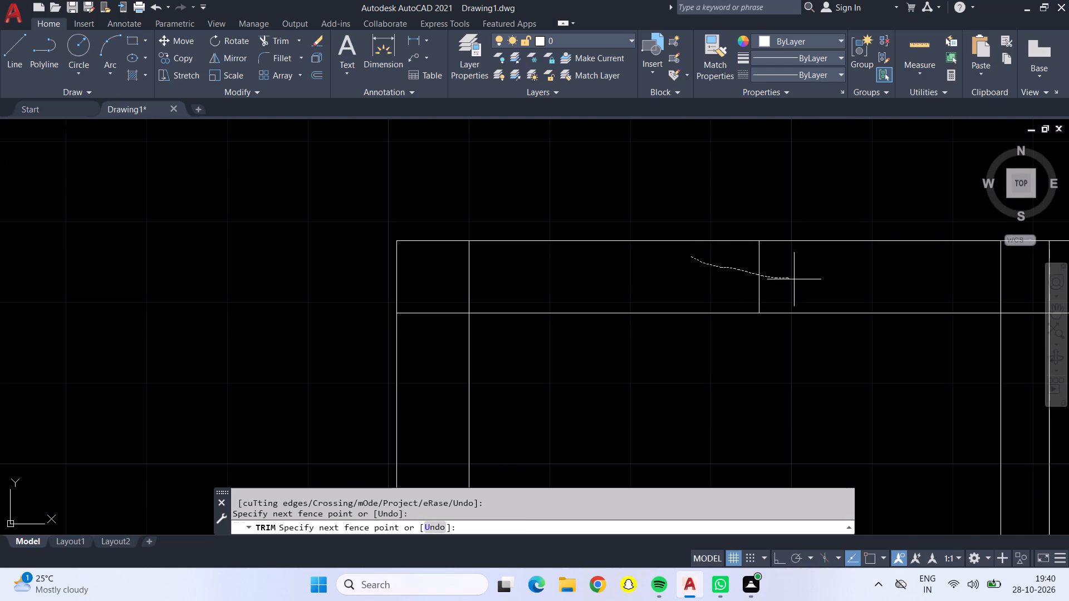
{"action": "left_click_drag", "start_coordinate": [798, 279], "coordinate": [803, 279]}
Trim the vertical partition where it meets the top outer wall, removing both line ends and the wall line between them.
{"action": "middle_click_drag", "start_coordinate": [811, 297], "coordinate": [542, 248]}
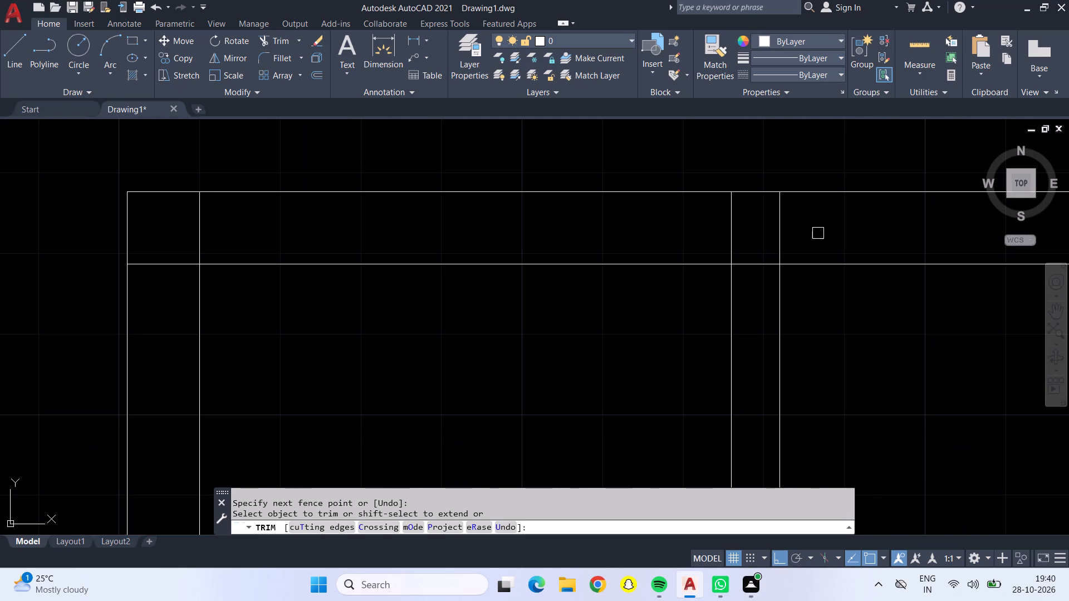
{"action": "left_click_drag", "start_coordinate": [823, 231], "coordinate": [755, 287]}
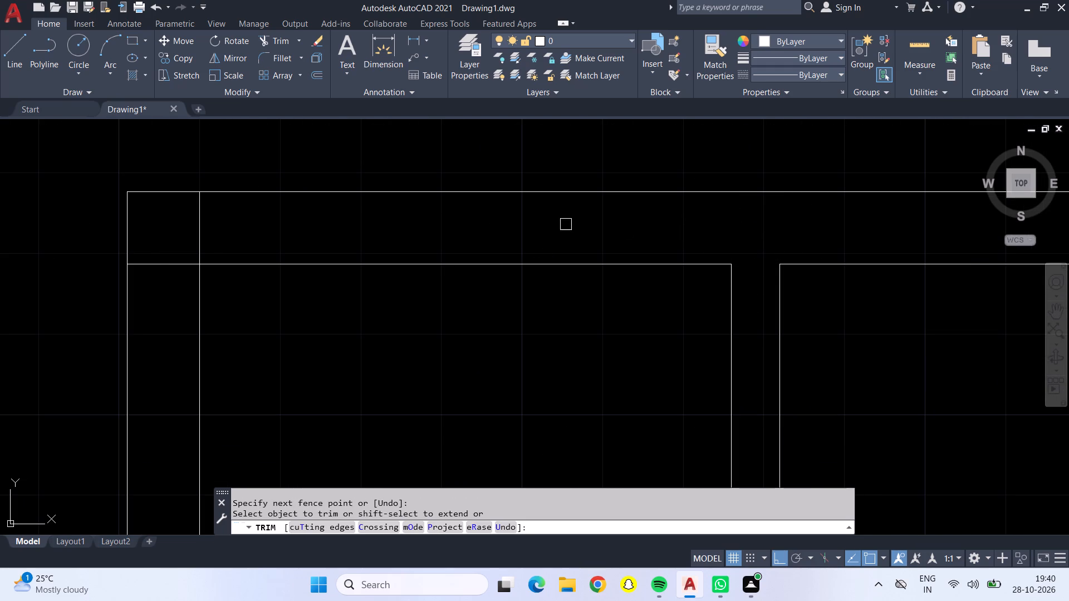
Trim the overlapping ends of the inner wall lines at the plan's top-left corner.
{"action": "left_click_drag", "start_coordinate": [223, 240], "coordinate": [184, 258]}
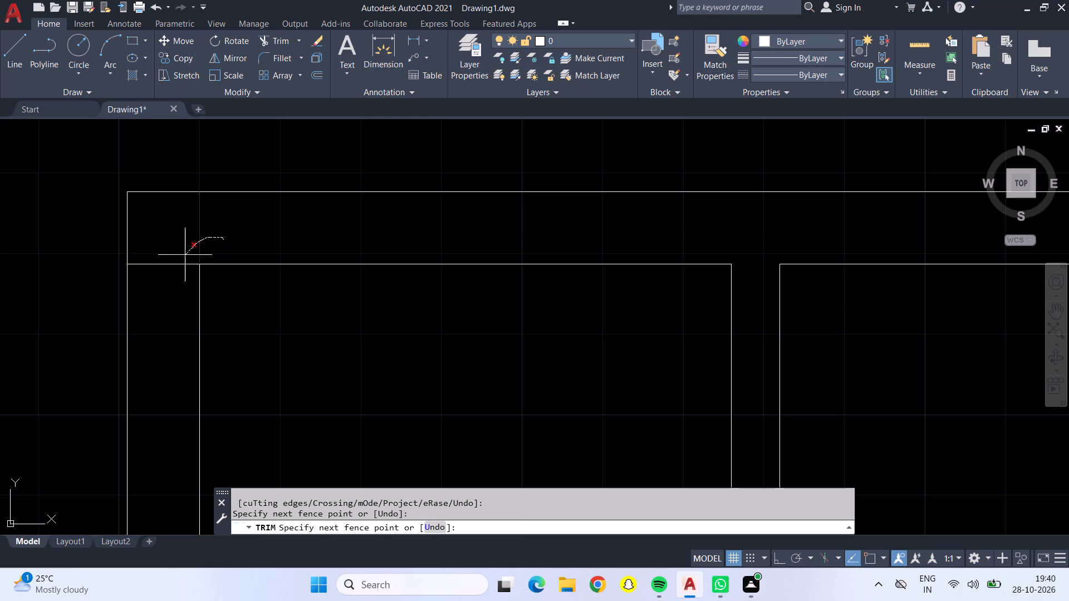
{"action": "left_click_drag", "start_coordinate": [184, 258], "coordinate": [179, 270]}
Trim the overlapping ends of the inner wall lines at the plan's top-right corner.
{"action": "scroll", "coordinate": [184, 274], "scroll_direction": "down", "scroll_amount": 4}
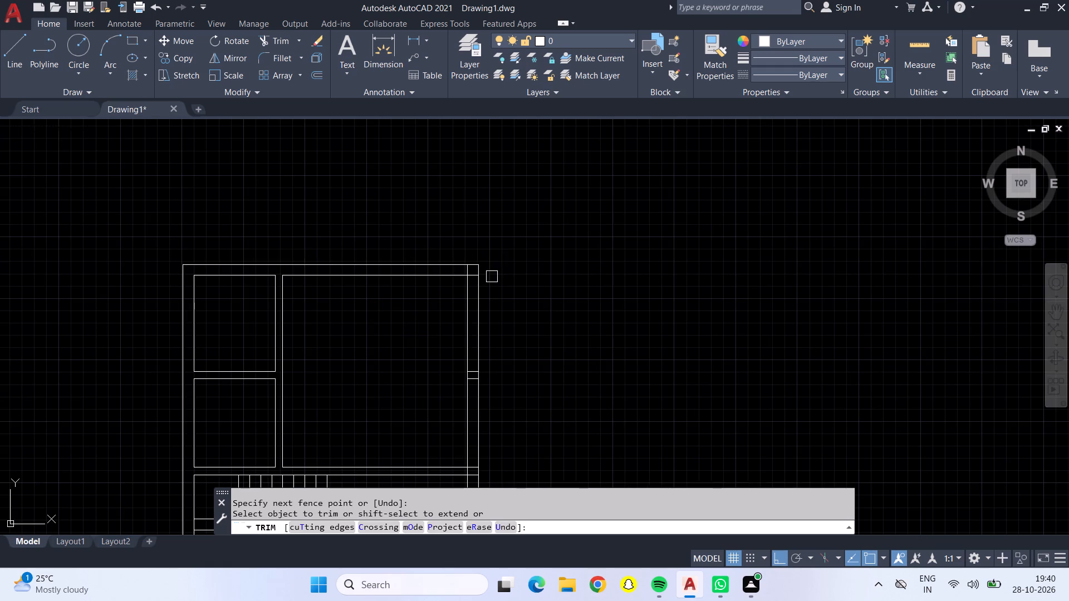
{"action": "scroll", "coordinate": [490, 278], "scroll_direction": "down", "scroll_amount": 1}
{"action": "scroll", "coordinate": [490, 278], "scroll_direction": "up", "scroll_amount": 4}
{"action": "scroll", "coordinate": [382, 247], "scroll_direction": "up", "scroll_amount": 3}
{"action": "left_click_drag", "start_coordinate": [267, 243], "coordinate": [359, 306]}
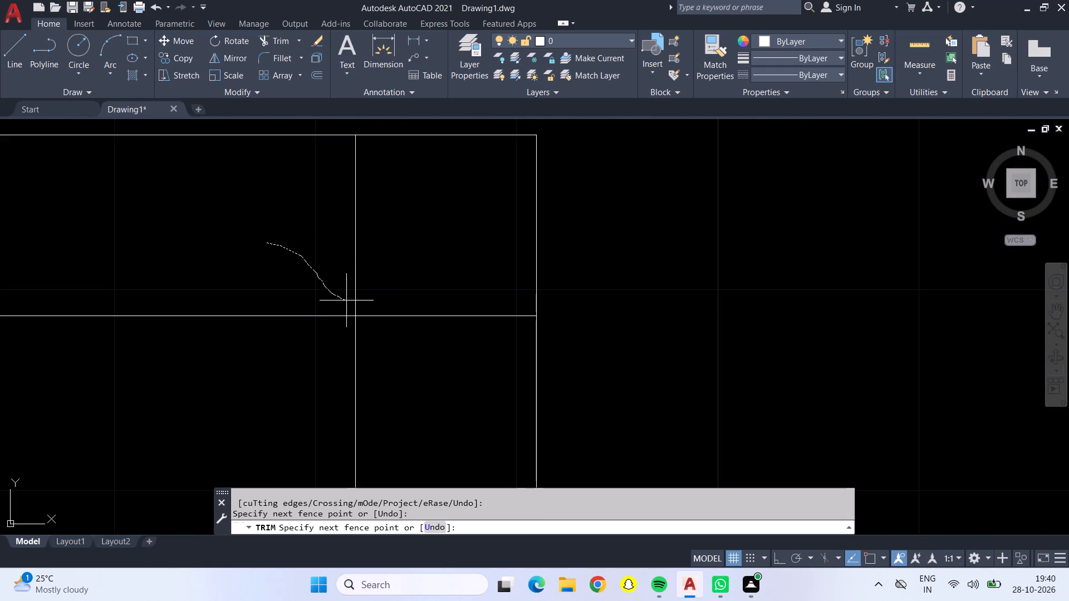
{"action": "left_click_drag", "start_coordinate": [359, 306], "coordinate": [386, 346]}
Trim the two leftover short horizontal segments inside the right outer wall beside the large upper room.
{"action": "scroll", "coordinate": [380, 342], "scroll_direction": "down", "scroll_amount": 4}
{"action": "middle_click_drag", "start_coordinate": [265, 435], "coordinate": [362, 87]}
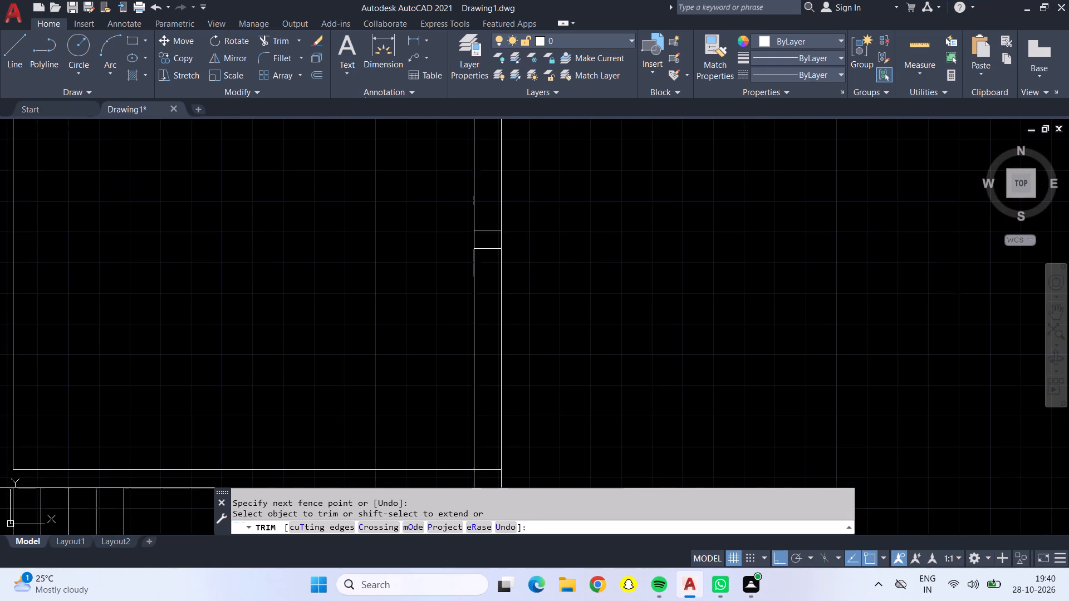
{"action": "scroll", "coordinate": [487, 251], "scroll_direction": "up", "scroll_amount": 4}
{"action": "scroll", "coordinate": [507, 119], "scroll_direction": "down", "scroll_amount": 2}
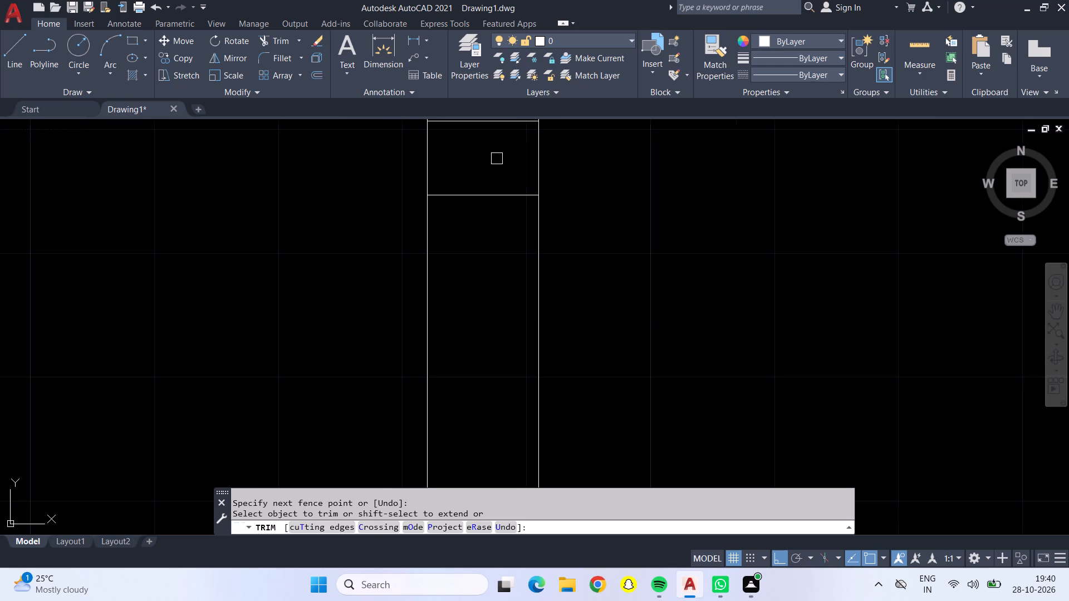
{"action": "middle_click_drag", "start_coordinate": [497, 159], "coordinate": [492, 223]}
{"action": "left_click_drag", "start_coordinate": [491, 168], "coordinate": [493, 280]}
Trim the partition above the staircase where it meets the right outer wall, removing both line ends and the wall line between them.
{"action": "scroll", "coordinate": [494, 280], "scroll_direction": "down", "scroll_amount": 3}
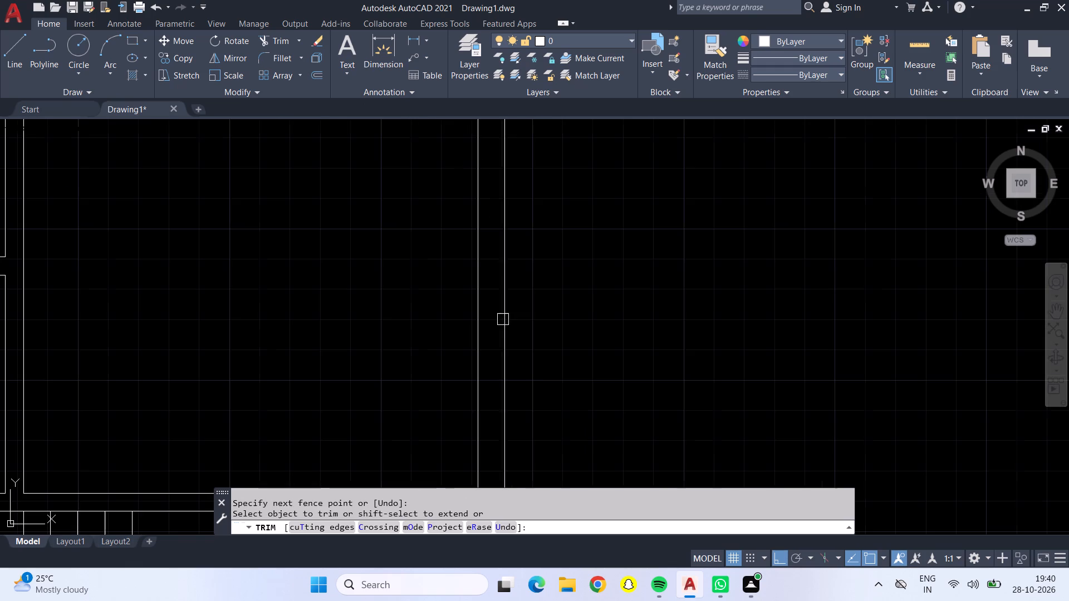
{"action": "middle_click_drag", "start_coordinate": [586, 424], "coordinate": [585, 251]}
{"action": "scroll", "coordinate": [472, 325], "scroll_direction": "up", "scroll_amount": 4}
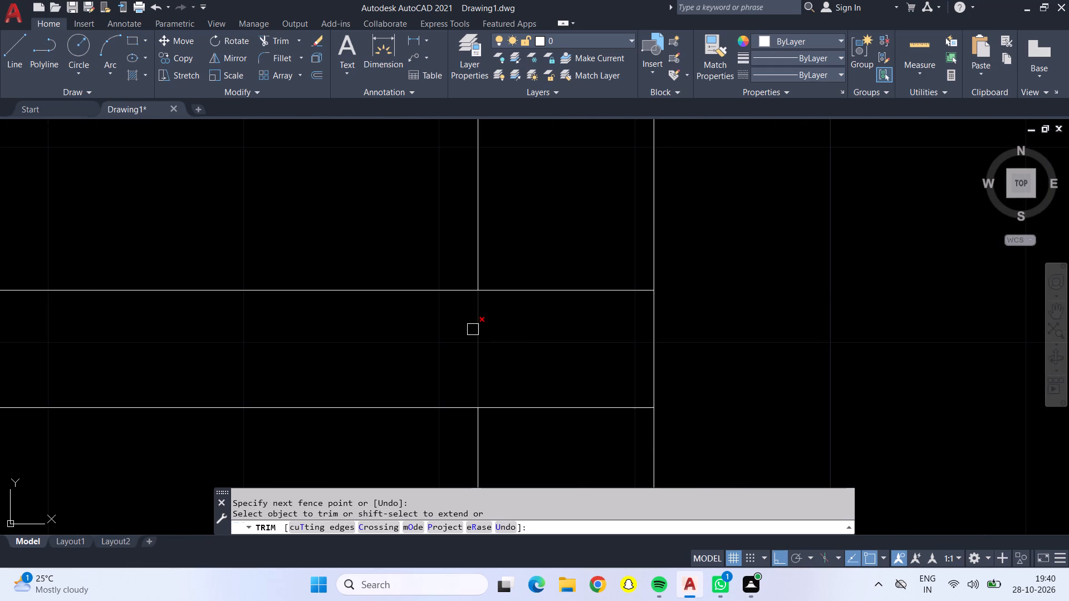
{"action": "left_click", "coordinate": [477, 332]}
{"action": "left_click_drag", "start_coordinate": [585, 200], "coordinate": [555, 411]}
{"action": "scroll", "coordinate": [557, 409], "scroll_direction": "down", "scroll_amount": 5}
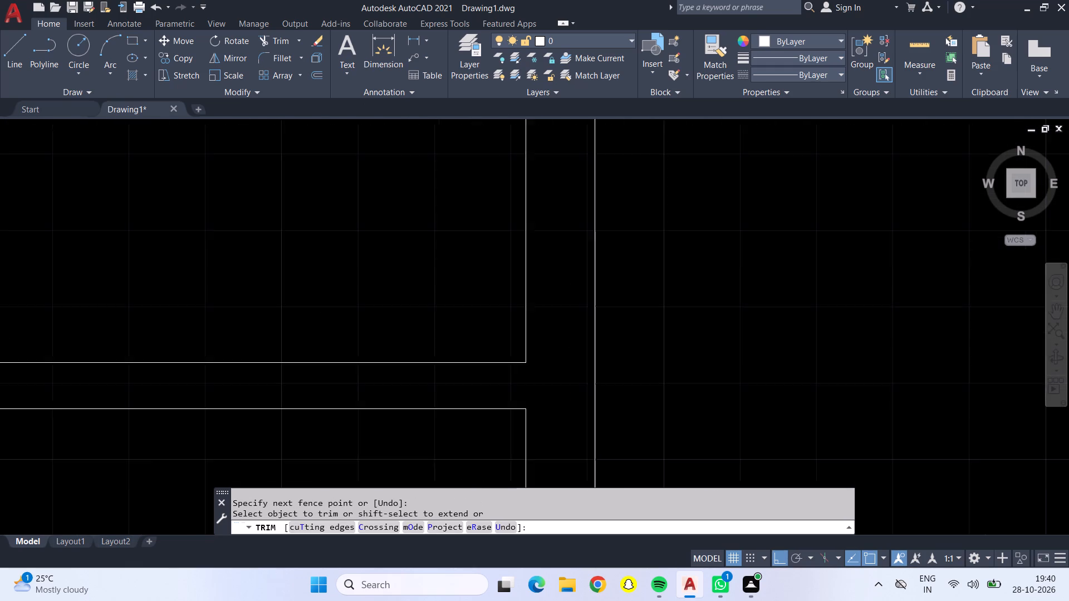
{"action": "scroll", "coordinate": [580, 397], "scroll_direction": "down", "scroll_amount": 2}
{"action": "middle_click_drag", "start_coordinate": [498, 450], "coordinate": [475, 249]}
{"action": "middle_click_drag", "start_coordinate": [507, 404], "coordinate": [531, 361]}
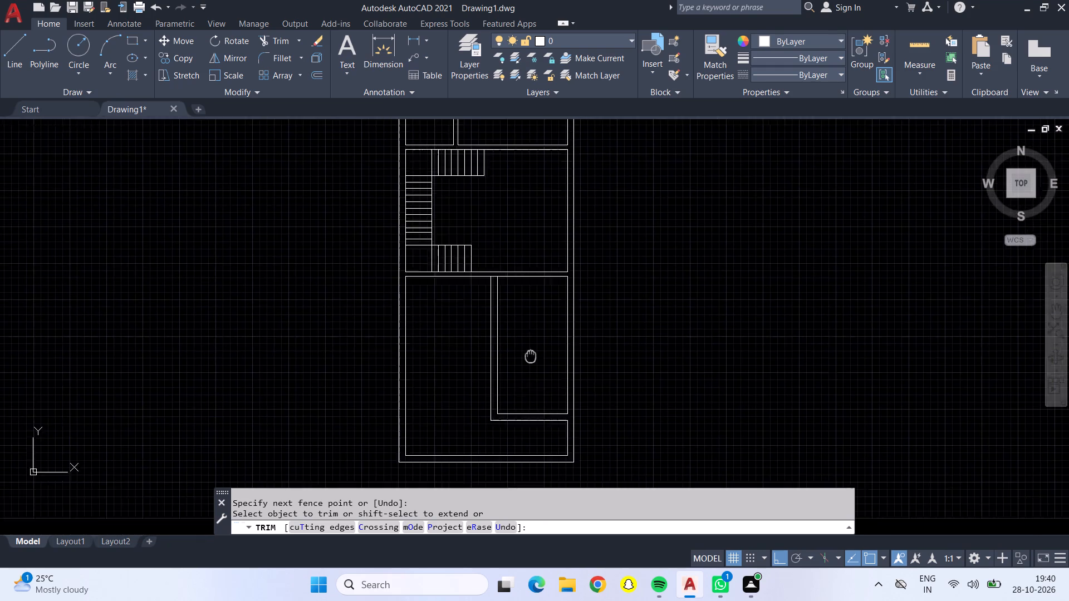
{"action": "middle_click_drag", "start_coordinate": [531, 361], "coordinate": [582, 486]}
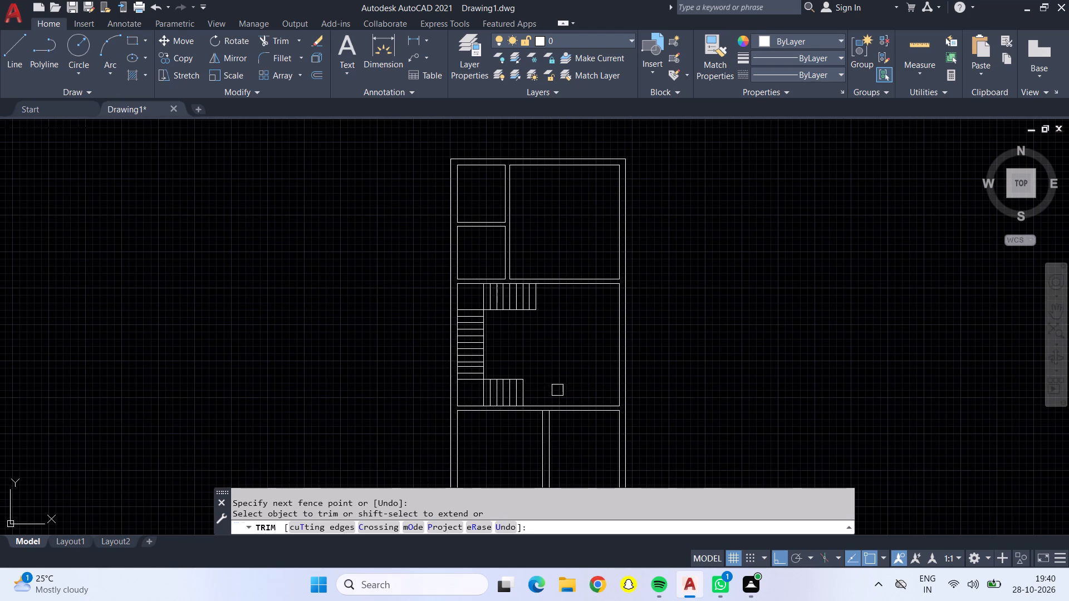
{"action": "key", "text": "Escape"}
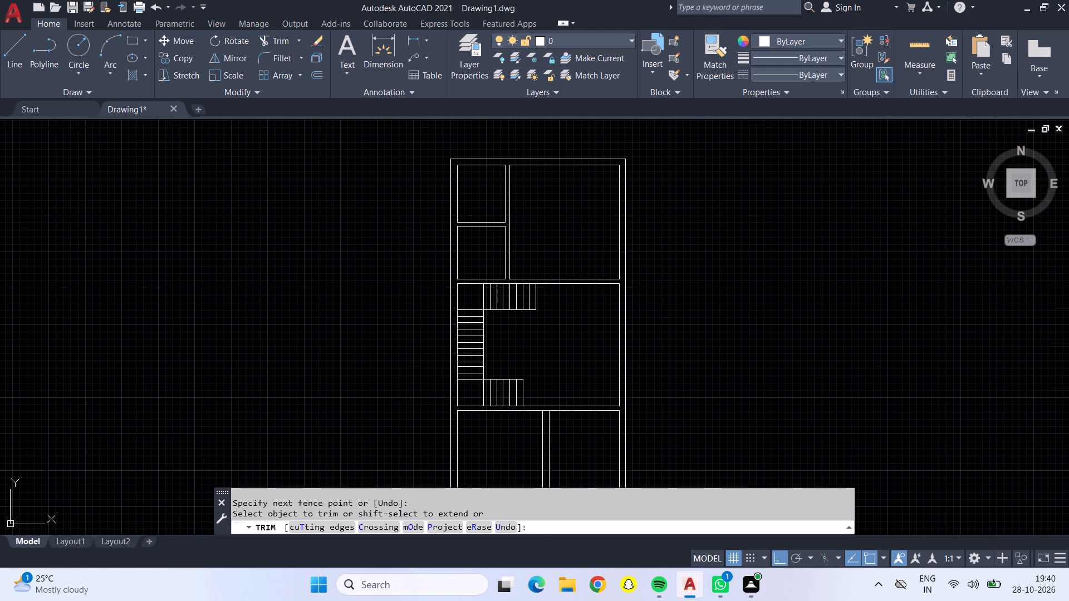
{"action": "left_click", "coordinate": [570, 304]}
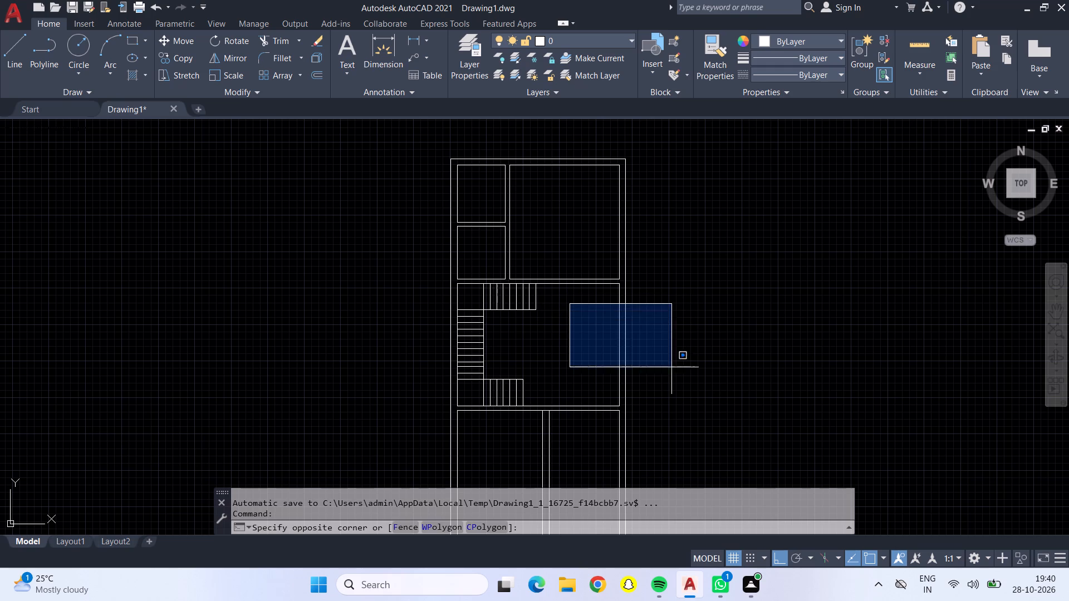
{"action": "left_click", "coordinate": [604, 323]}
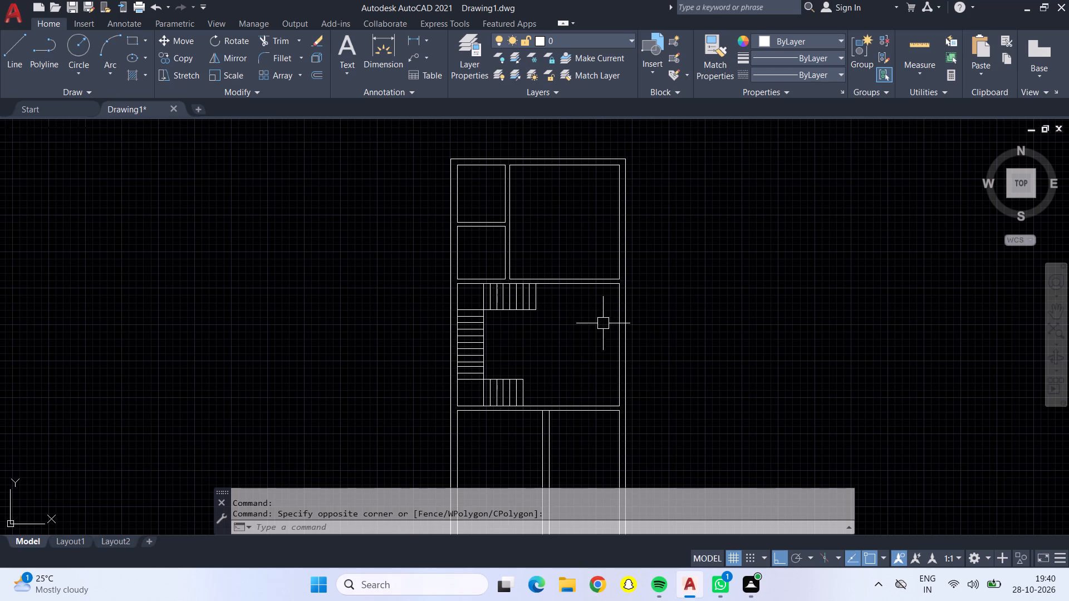
Offset the inner line of the right outer wall 4' into the room enclosed by the L-shaped wall below the staircase.
{"action": "middle_click_drag", "start_coordinate": [585, 458], "coordinate": [572, 381]}
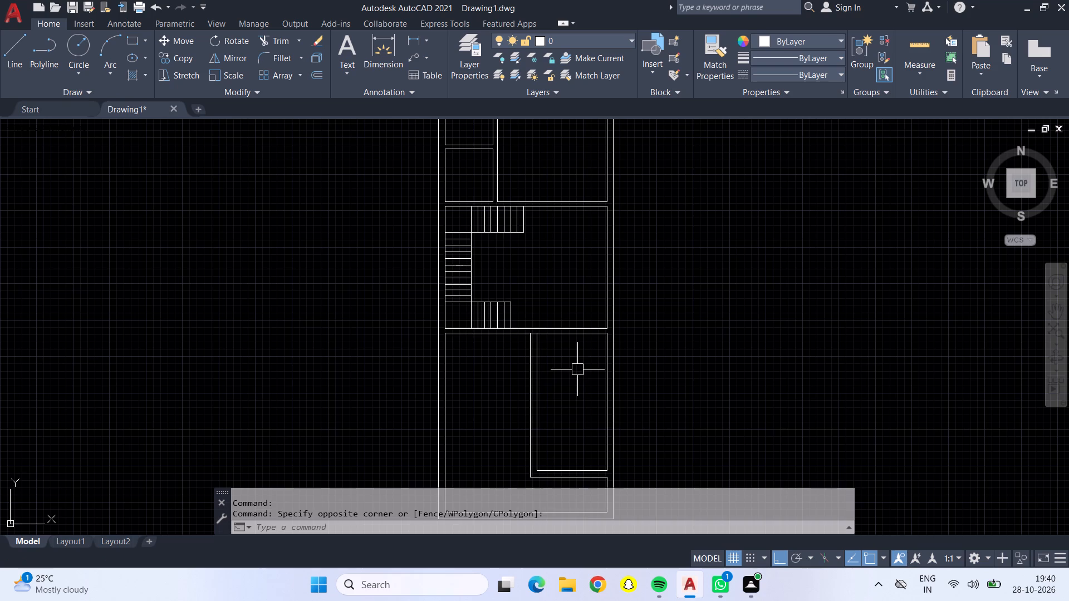
{"action": "scroll", "coordinate": [577, 369], "scroll_direction": "up", "scroll_amount": 1}
{"action": "middle_click_drag", "start_coordinate": [581, 370], "coordinate": [573, 371]}
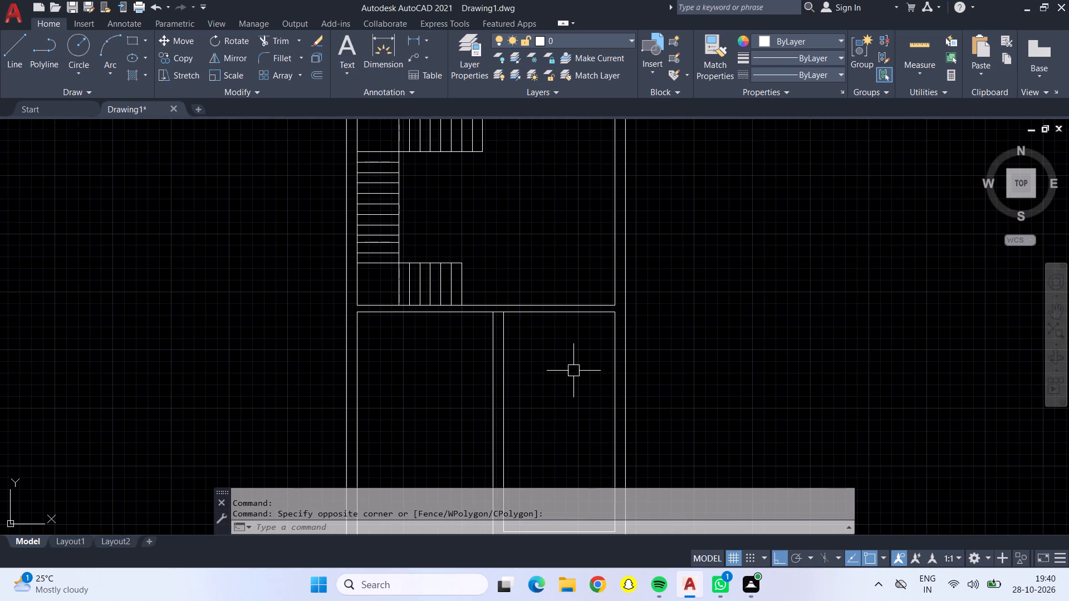
{"action": "scroll", "coordinate": [576, 371], "scroll_direction": "up", "scroll_amount": 2}
{"action": "middle_click_drag", "start_coordinate": [576, 371], "coordinate": [565, 371]}
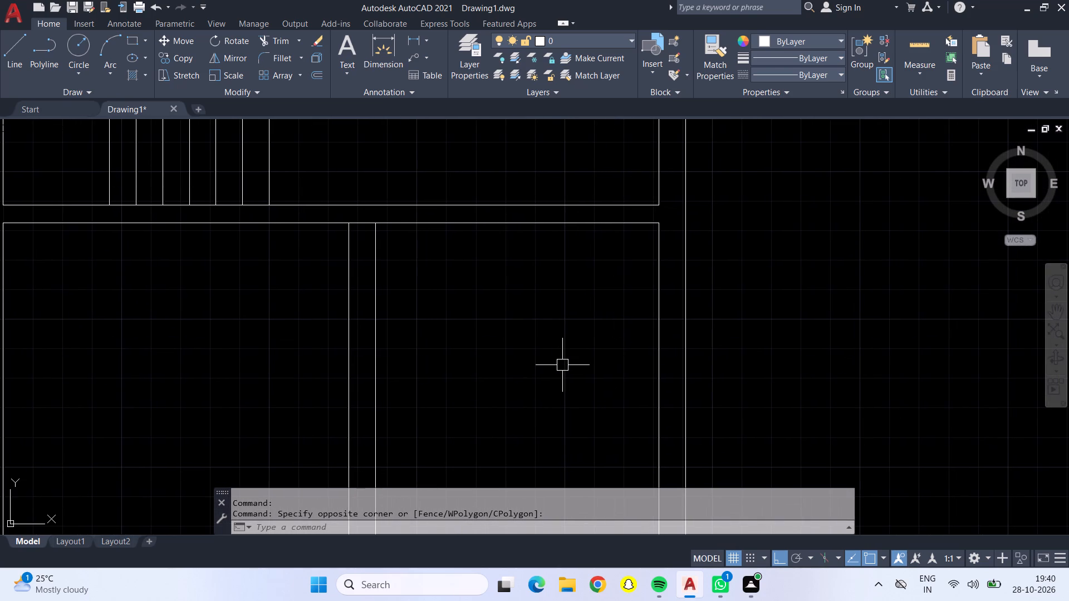
{"action": "key", "text": "o"}
{"action": "key", "text": "Return"}
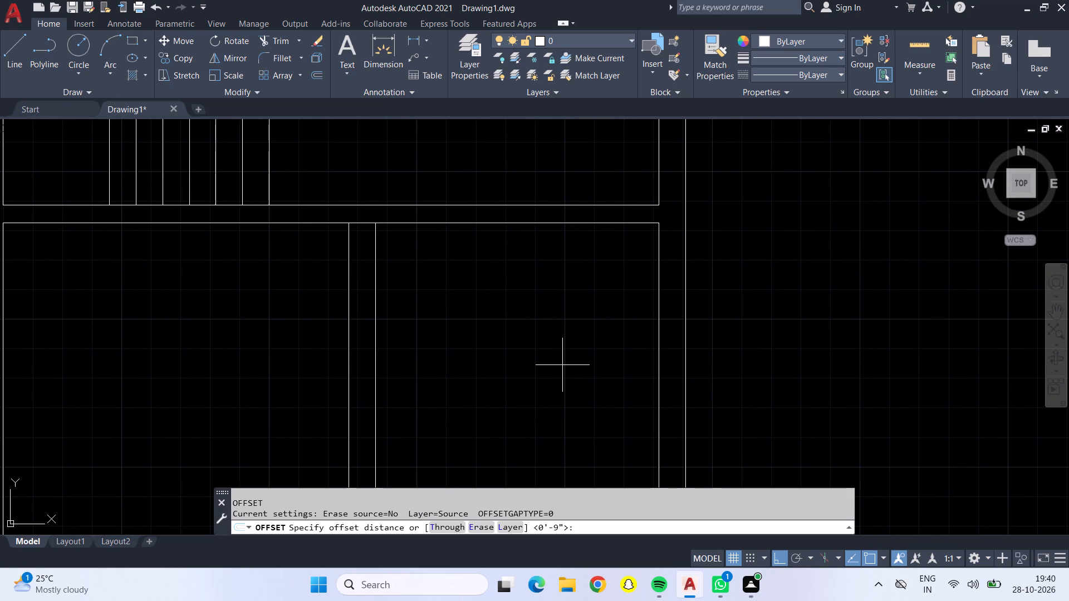
{"action": "type", "text": "4'"}
{"action": "key", "text": "Return"}
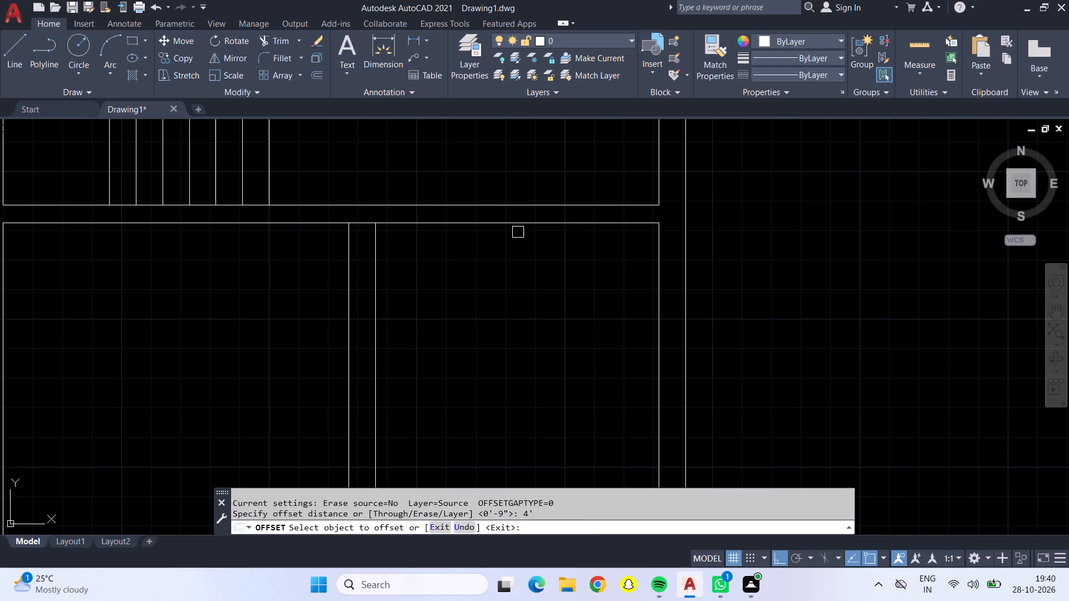
{"action": "left_click", "coordinate": [657, 334]}
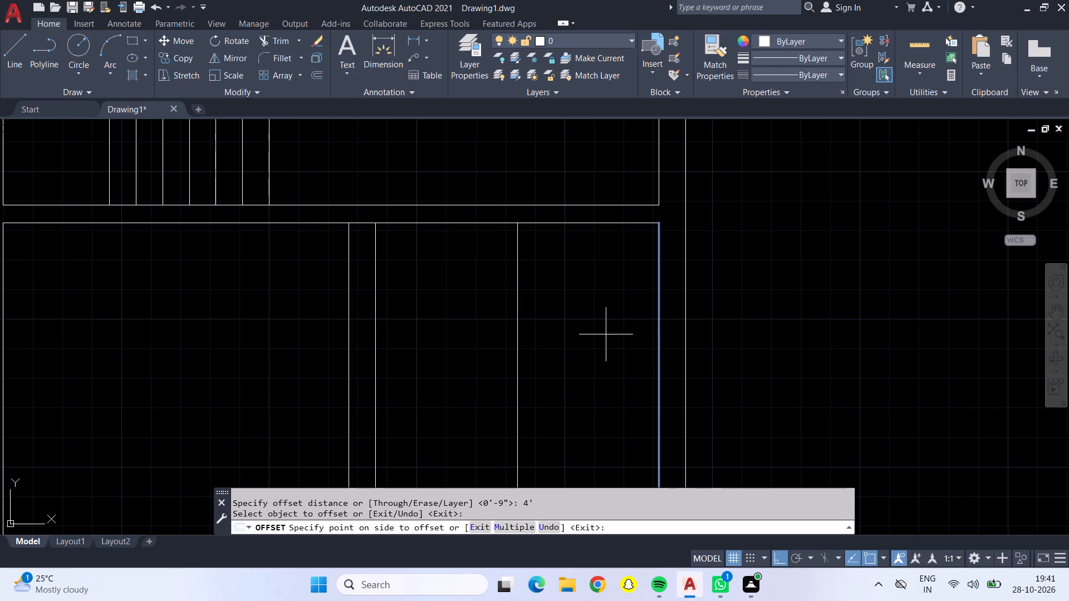
{"action": "left_click", "coordinate": [543, 327]}
{"action": "key", "text": "Escape"}
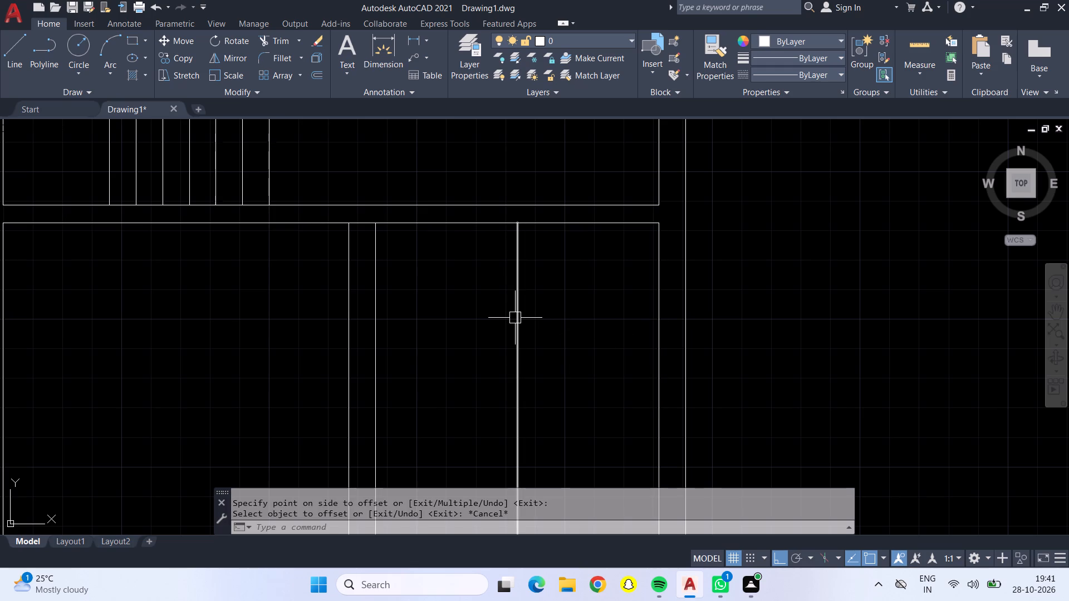
Offset the lower line of the partition below the staircase 8' downward across the bottom rooms.
{"action": "key", "text": "o"}
{"action": "key", "text": "Return"}
{"action": "type", "text": "8'"}
{"action": "key", "text": "Return"}
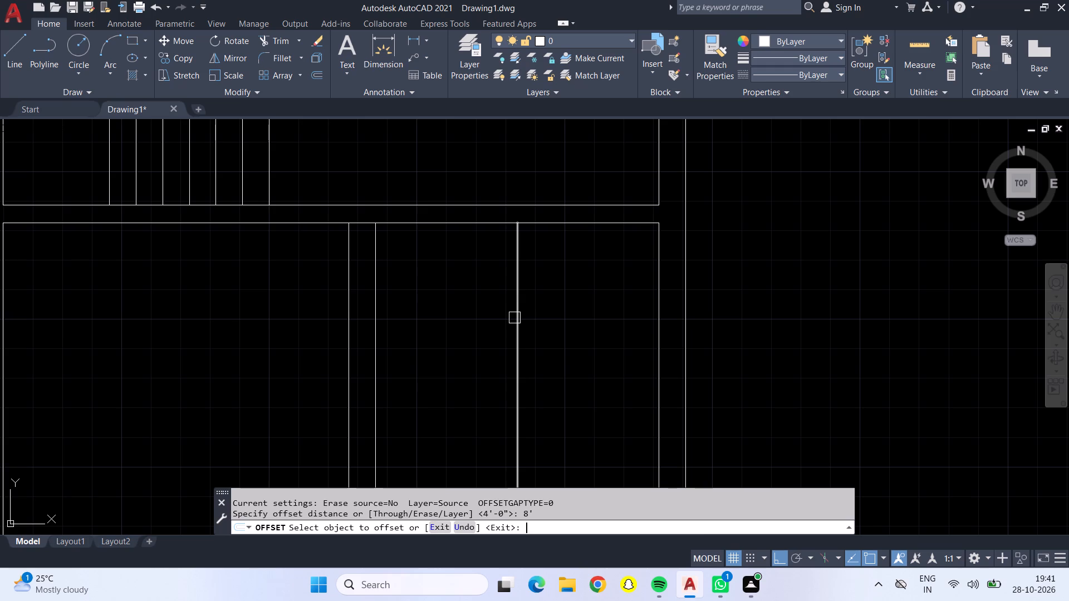
{"action": "left_click", "coordinate": [575, 227]}
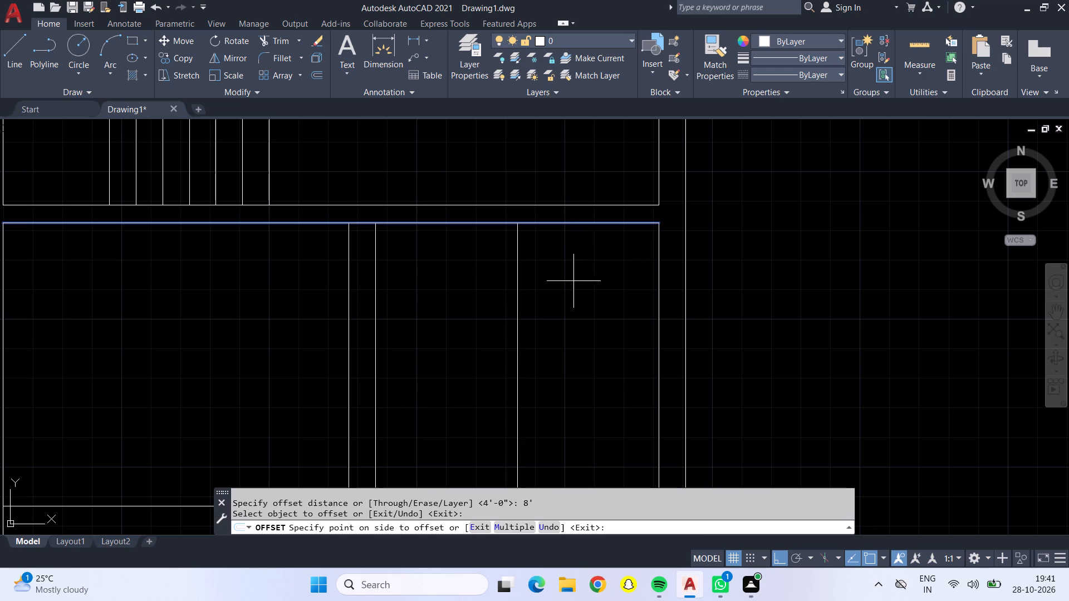
{"action": "left_click", "coordinate": [573, 282]}
{"action": "scroll", "coordinate": [572, 283], "scroll_direction": "up", "scroll_amount": 1}
{"action": "scroll", "coordinate": [572, 283], "scroll_direction": "down", "scroll_amount": 3}
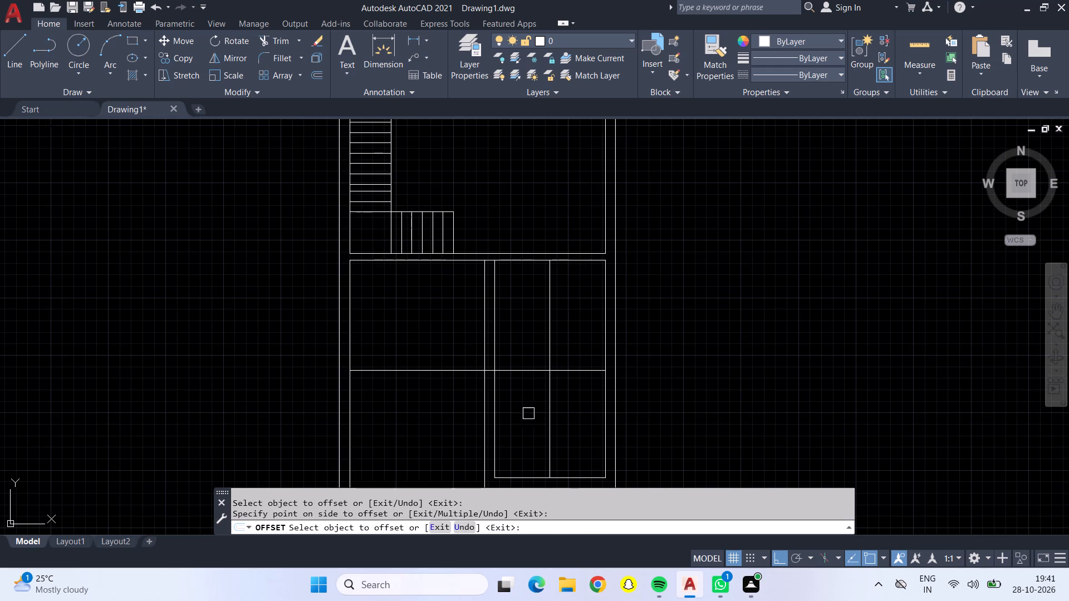
{"action": "middle_click_drag", "start_coordinate": [504, 406], "coordinate": [566, 388]}
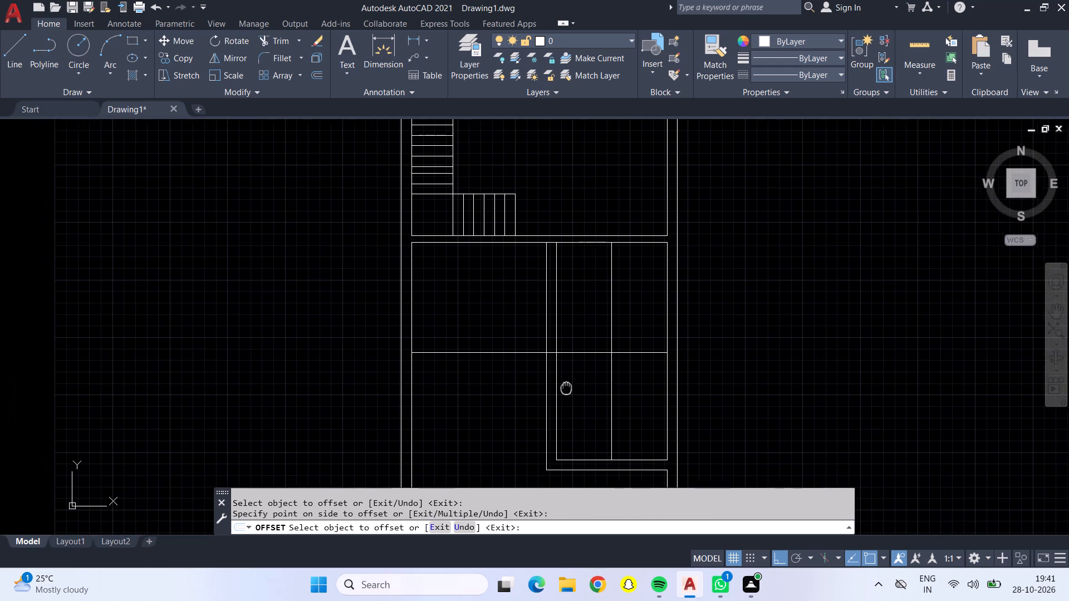
{"action": "middle_click_drag", "start_coordinate": [566, 388], "coordinate": [573, 388]}
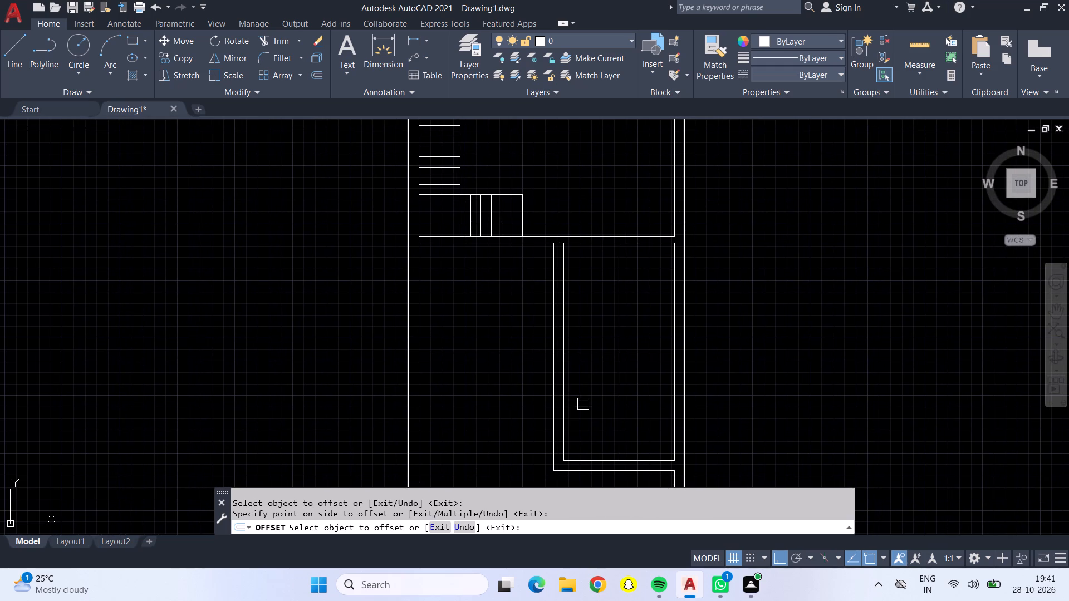
Offset the right and top inner wall lines of the room enclosed by the L-shaped wall 8' inward.
{"action": "left_click", "coordinate": [672, 292]}
{"action": "left_click", "coordinate": [589, 288]}
{"action": "left_click_drag", "start_coordinate": [641, 245], "coordinate": [641, 252]}
{"action": "left_click_drag", "start_coordinate": [634, 298], "coordinate": [634, 303]}
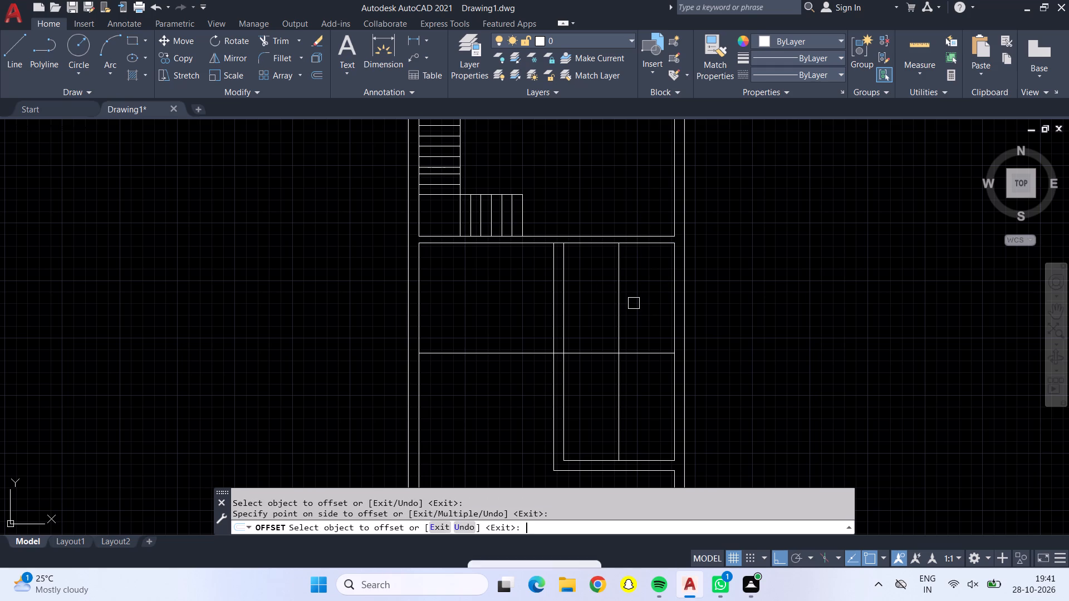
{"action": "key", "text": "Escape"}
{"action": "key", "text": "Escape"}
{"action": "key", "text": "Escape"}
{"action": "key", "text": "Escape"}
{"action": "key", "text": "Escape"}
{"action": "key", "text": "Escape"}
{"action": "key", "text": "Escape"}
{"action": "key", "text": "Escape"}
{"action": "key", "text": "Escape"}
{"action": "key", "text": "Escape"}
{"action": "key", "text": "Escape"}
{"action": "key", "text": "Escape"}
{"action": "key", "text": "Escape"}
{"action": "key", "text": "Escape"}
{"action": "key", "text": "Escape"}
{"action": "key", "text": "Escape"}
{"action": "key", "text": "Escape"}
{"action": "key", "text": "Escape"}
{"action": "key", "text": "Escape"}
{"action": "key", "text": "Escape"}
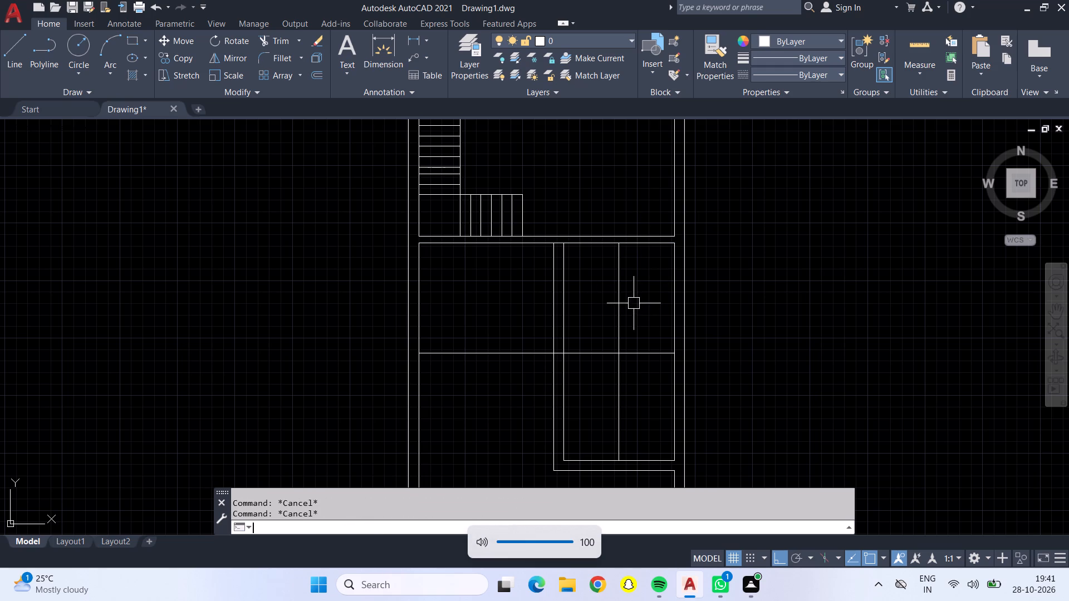
Offset the inner line of the right outer wall 8' into the room enclosed by the L-shaped wall again.
{"action": "key", "text": "o"}
{"action": "key", "text": "Return"}
{"action": "type", "text": "8'"}
{"action": "key", "text": "Return"}
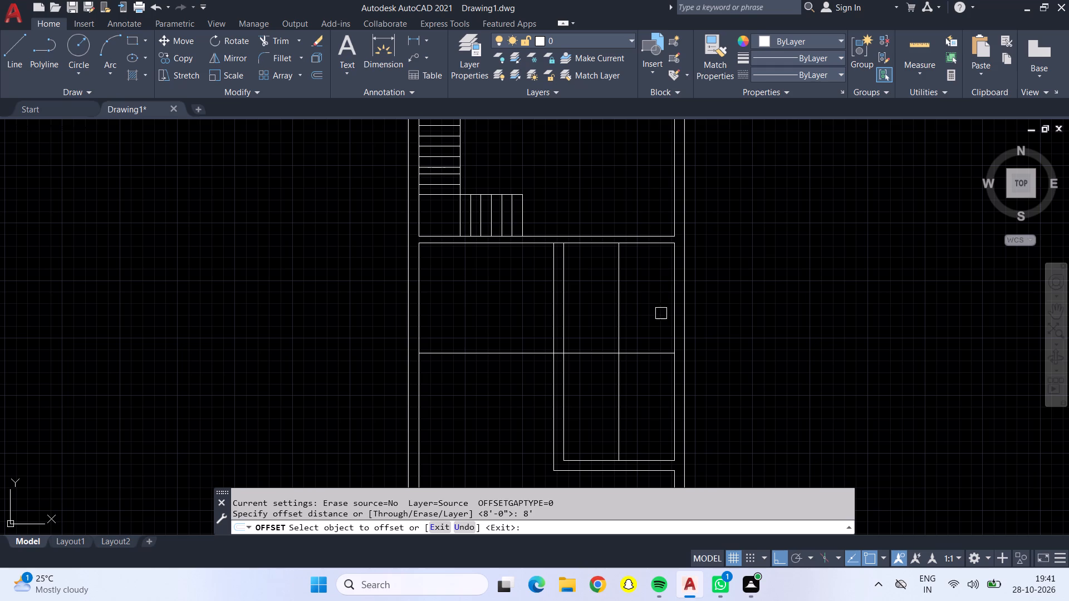
{"action": "left_click", "coordinate": [671, 316]}
{"action": "left_click", "coordinate": [613, 309]}
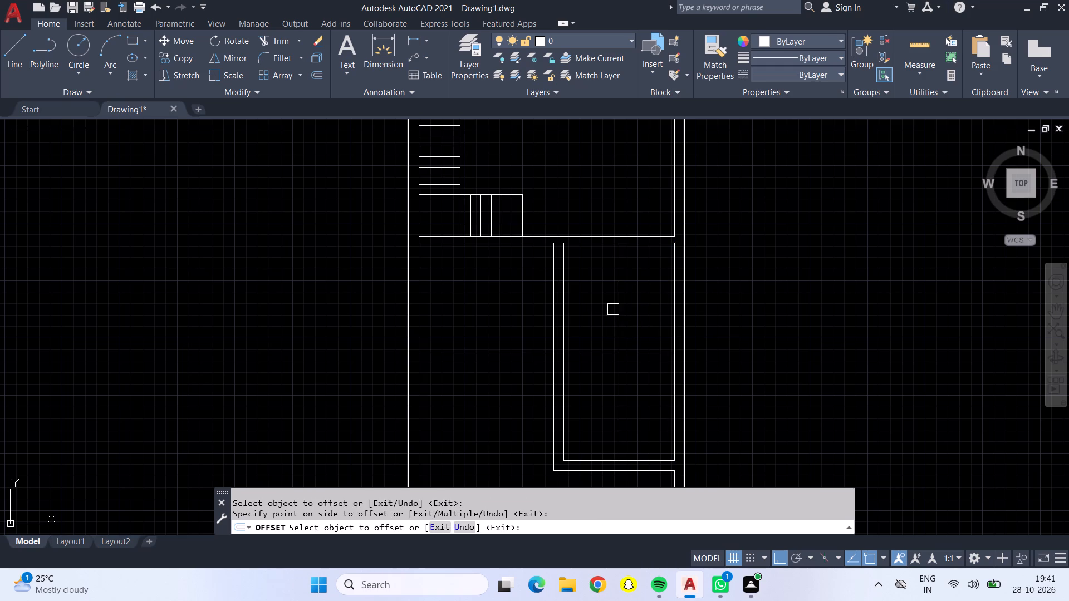
{"action": "scroll", "coordinate": [610, 309], "scroll_direction": "down", "scroll_amount": 4}
{"action": "scroll", "coordinate": [609, 315], "scroll_direction": "up", "scroll_amount": 1}
{"action": "scroll", "coordinate": [609, 315], "scroll_direction": "down", "scroll_amount": 1}
{"action": "scroll", "coordinate": [609, 315], "scroll_direction": "up", "scroll_amount": 5}
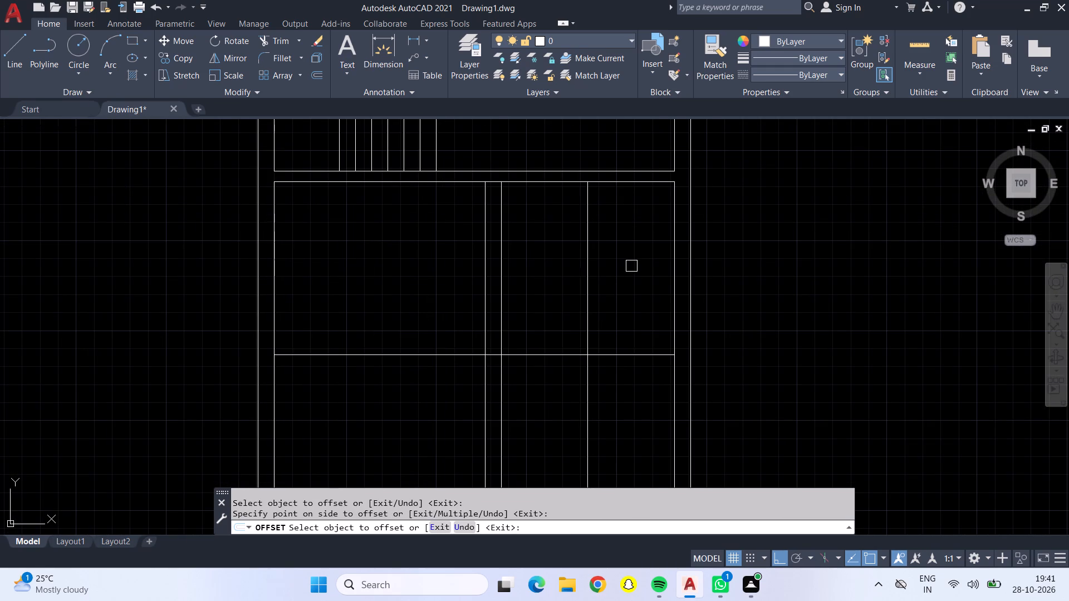
{"action": "scroll", "coordinate": [631, 266], "scroll_direction": "down", "scroll_amount": 1}
{"action": "middle_click_drag", "start_coordinate": [631, 266], "coordinate": [548, 263]}
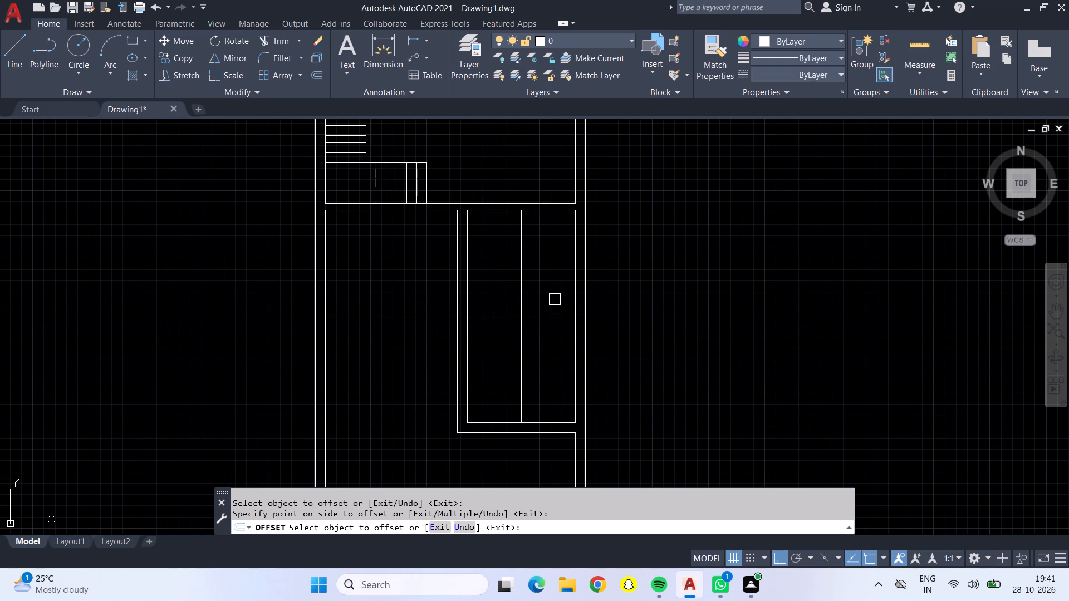
{"action": "key", "text": "Escape"}
Delete the horizontal and vertical offset lines that cross inside the room enclosed by the L-shaped wall.
{"action": "left_click", "coordinate": [540, 312]}
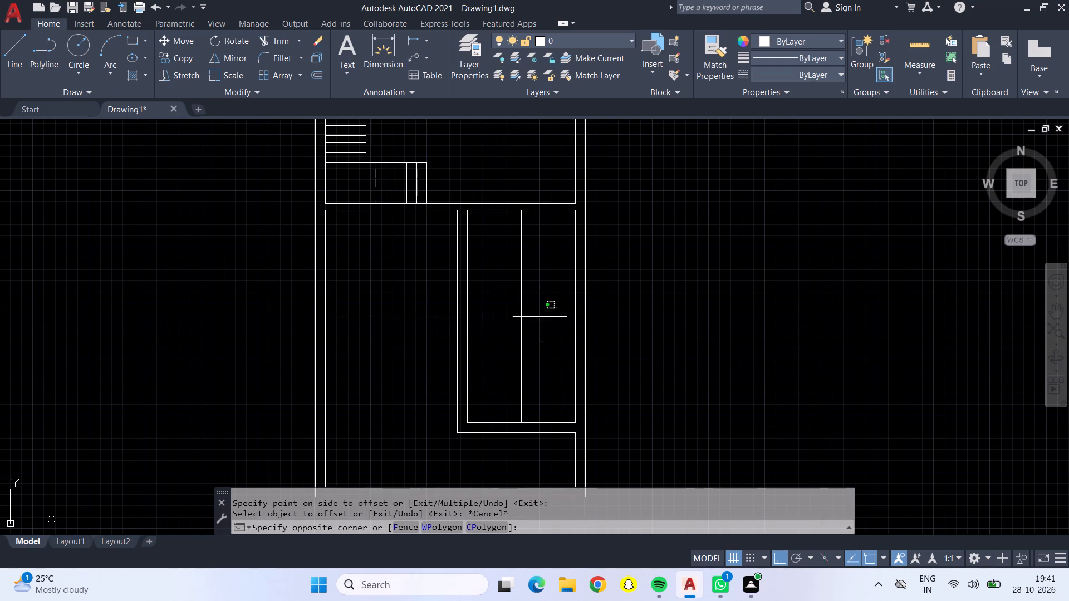
{"action": "left_click", "coordinate": [537, 329]}
{"action": "left_click", "coordinate": [524, 288]}
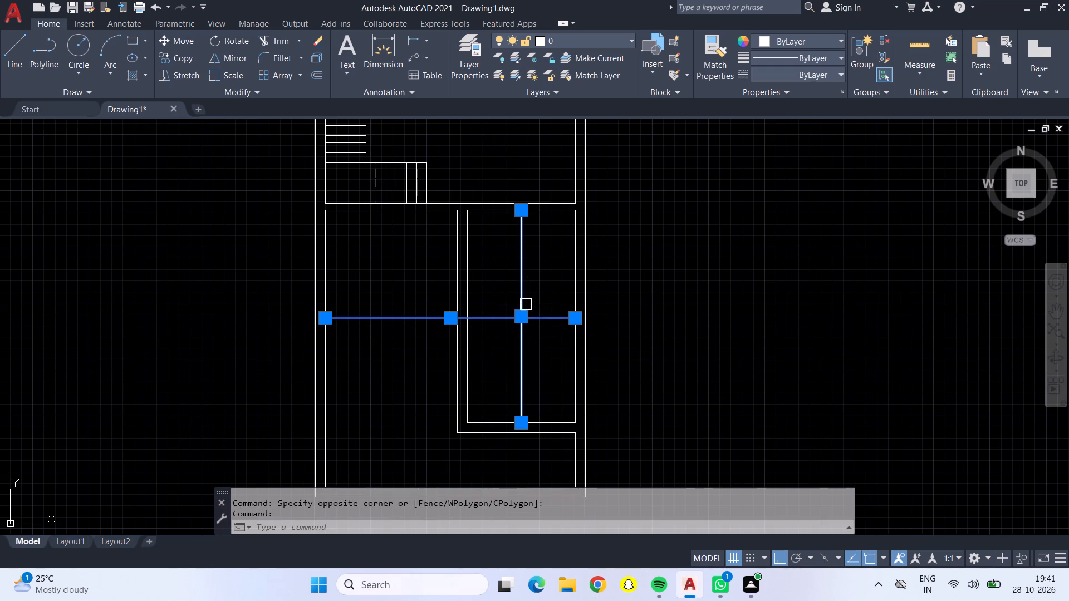
{"action": "key", "text": "Delete"}
Offset the lower line of the partition below the staircase downward and the right outer wall's inner line inward, both by 4'3".
{"action": "key", "text": "o"}
{"action": "key", "text": "Return"}
{"action": "type", "text": "4'3\""}
{"action": "key", "text": "Return"}
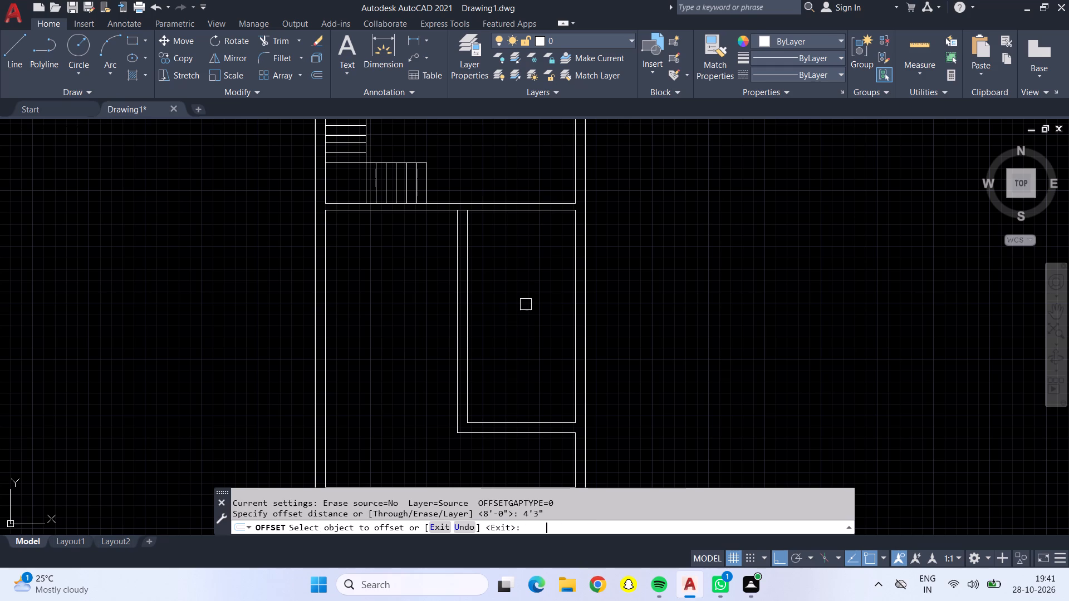
{"action": "left_click", "coordinate": [535, 210]}
{"action": "left_click", "coordinate": [545, 268]}
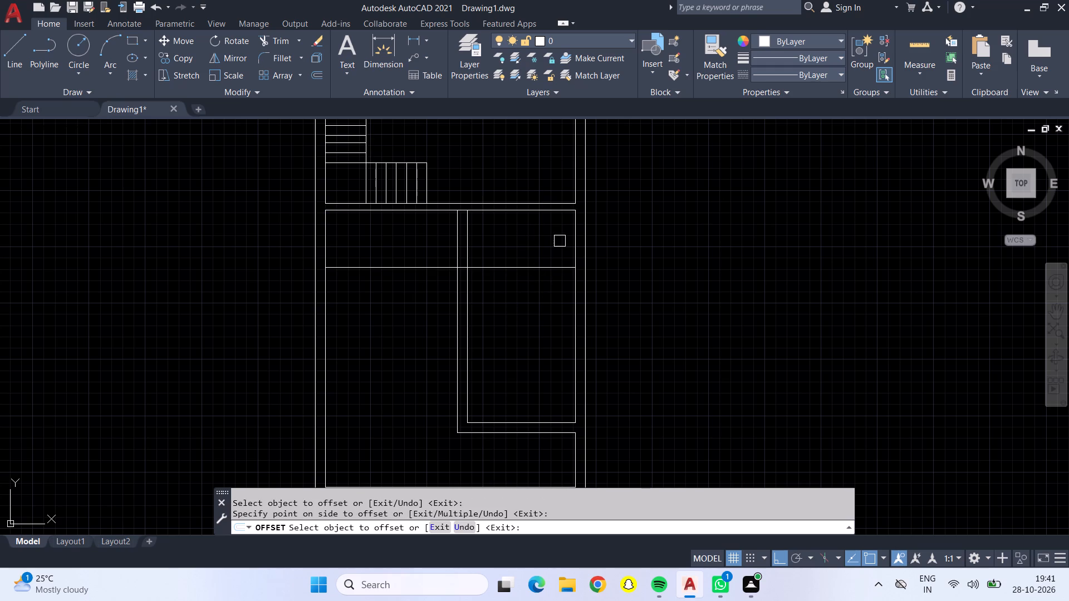
{"action": "left_click", "coordinate": [572, 240]}
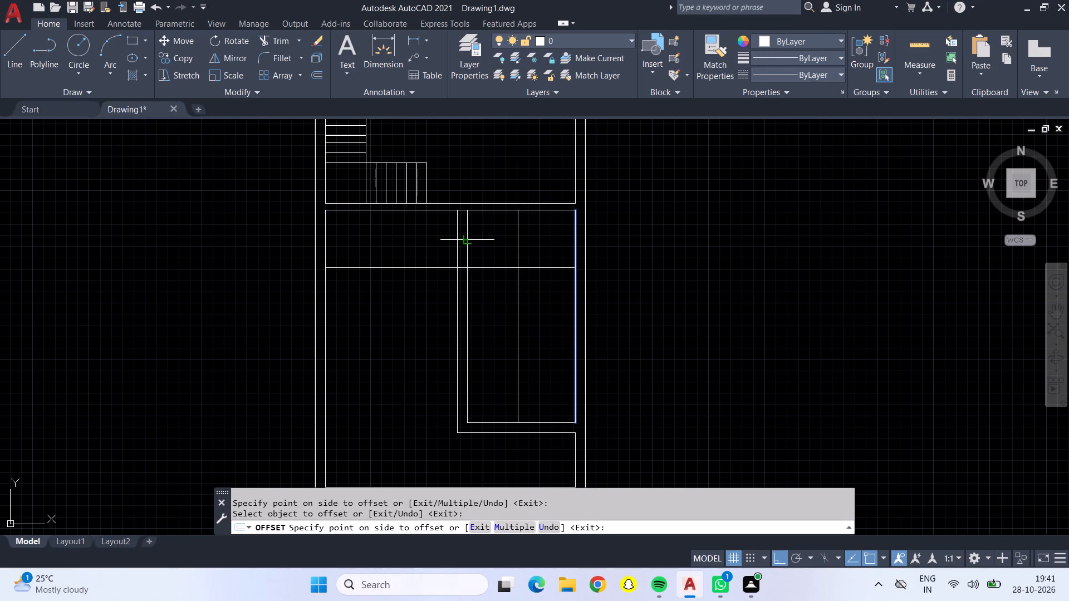
{"action": "left_click", "coordinate": [495, 239]}
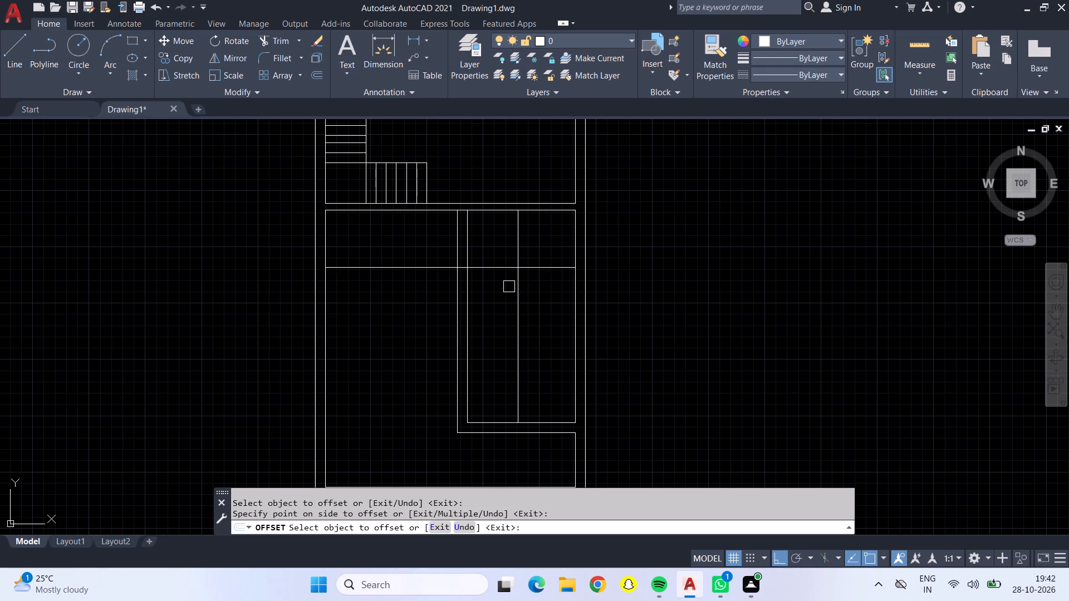
{"action": "key", "text": "Escape"}
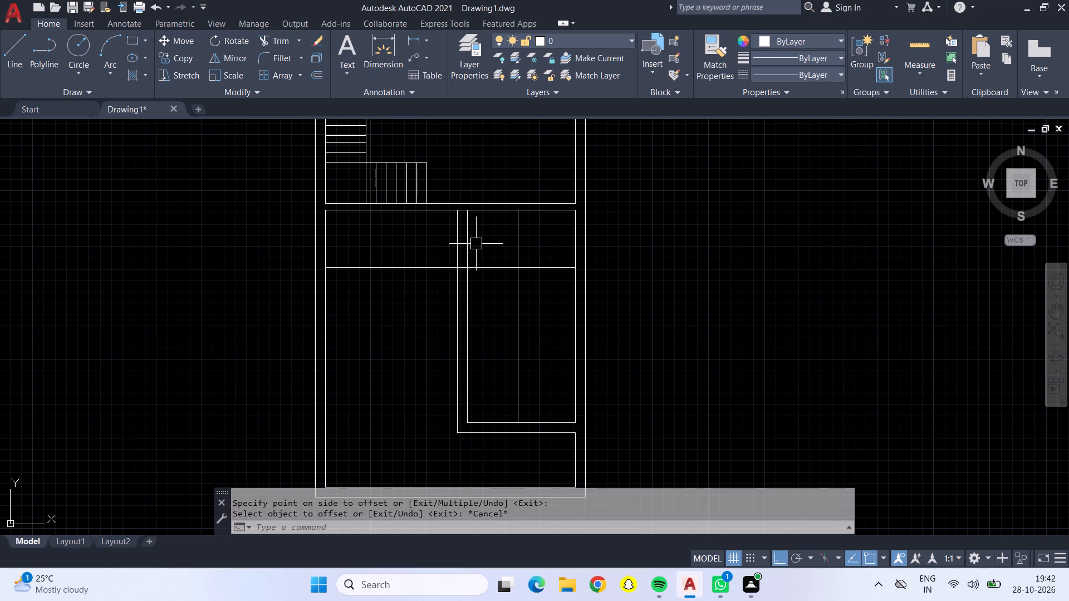
Offset the new horizontal line 6" downward and the new vertical line 6" toward the right outer wall.
{"action": "key", "text": "o"}
{"action": "key", "text": "Return"}
{"action": "type", "text": "6\""}
{"action": "key", "text": "Return"}
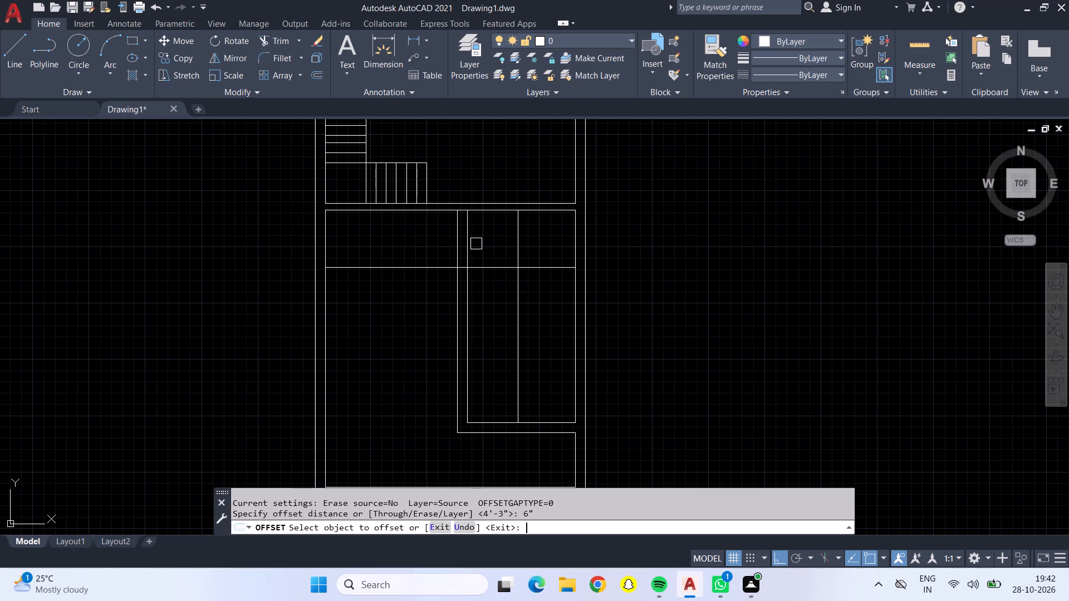
{"action": "left_click", "coordinate": [490, 268]}
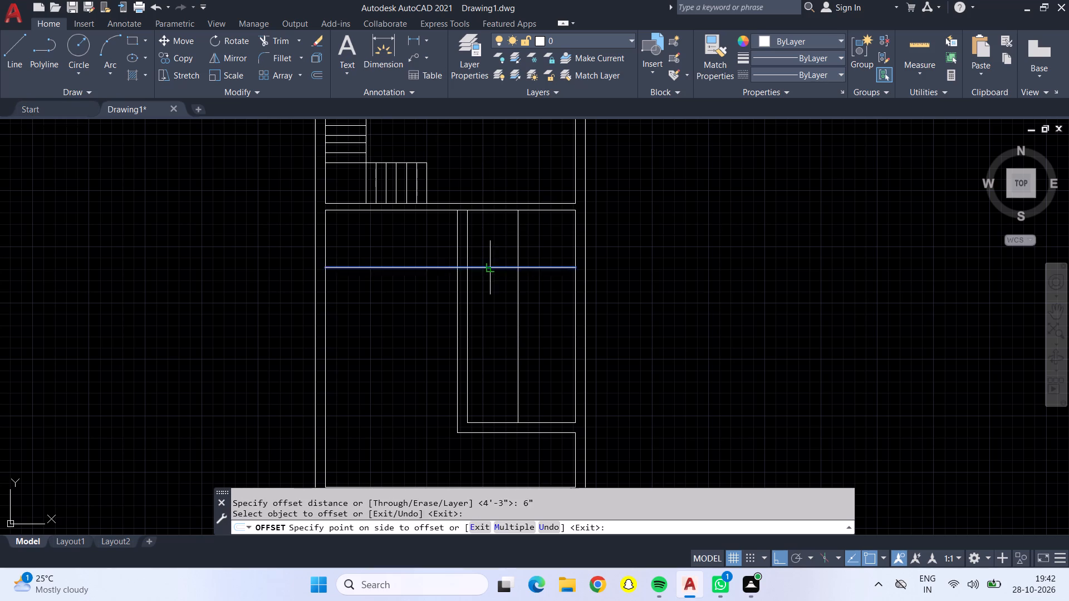
{"action": "left_click", "coordinate": [492, 316]}
{"action": "left_click", "coordinate": [522, 241]}
{"action": "left_click", "coordinate": [512, 238]}
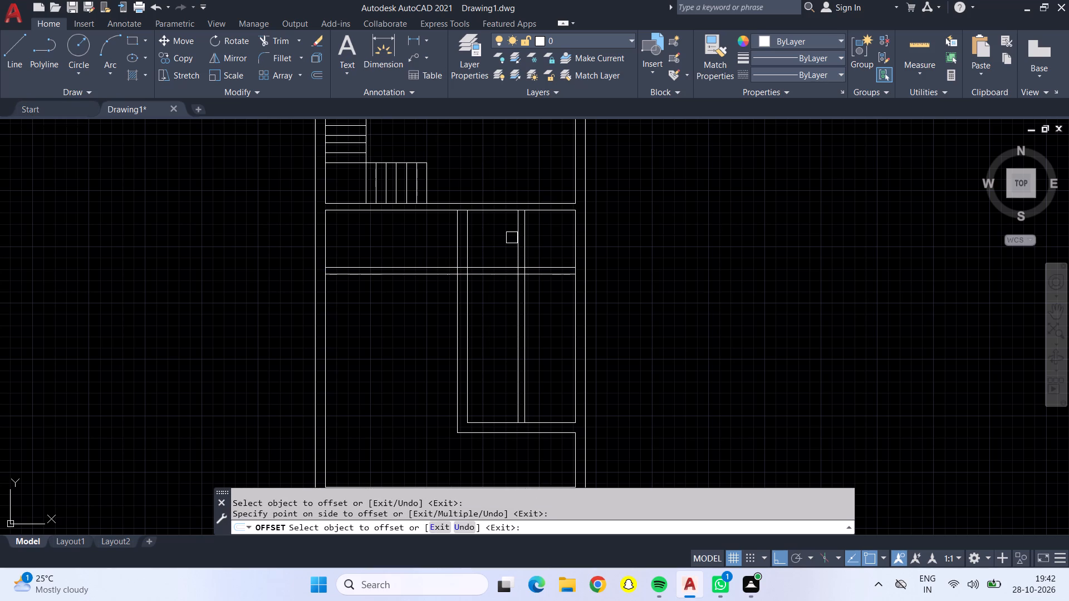
{"action": "key", "text": "Escape"}
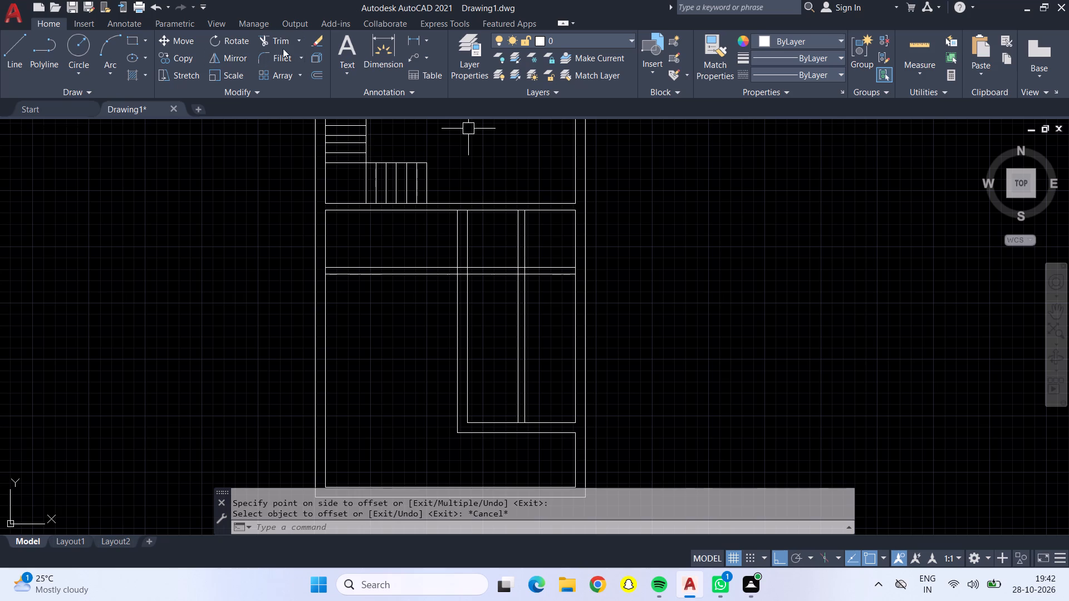
Trim the 6" partition lines outside the small corner room, removing the horizontal runs across the L-shaped wall and the vertical runs below.
{"action": "left_click", "coordinate": [281, 37]}
{"action": "left_click", "coordinate": [484, 273]}
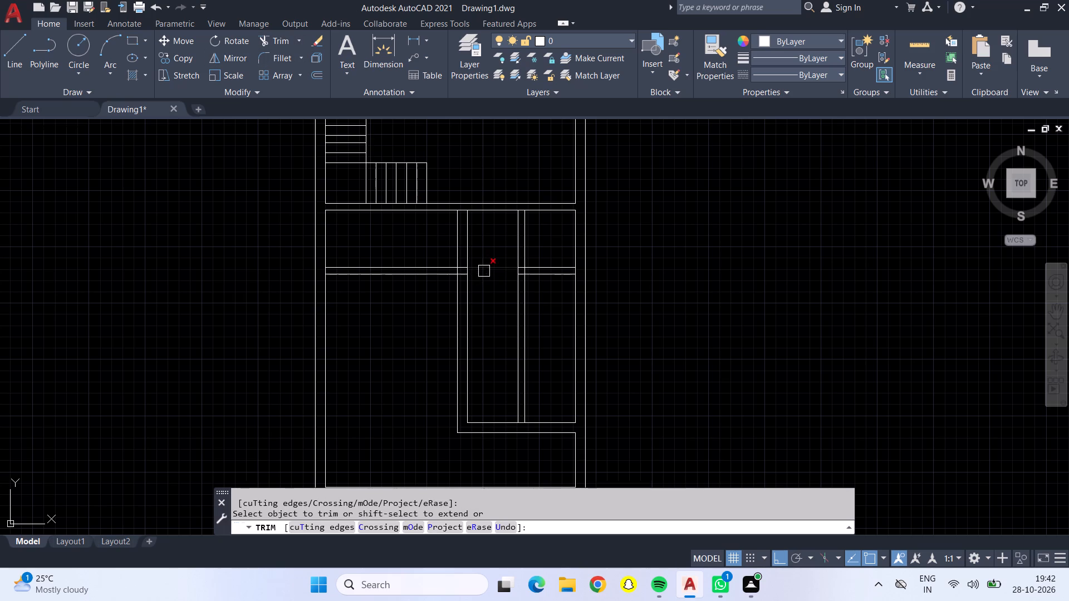
{"action": "double_click", "coordinate": [484, 269]}
{"action": "left_click_drag", "start_coordinate": [487, 287], "coordinate": [540, 324]}
{"action": "left_click_drag", "start_coordinate": [357, 234], "coordinate": [366, 285]}
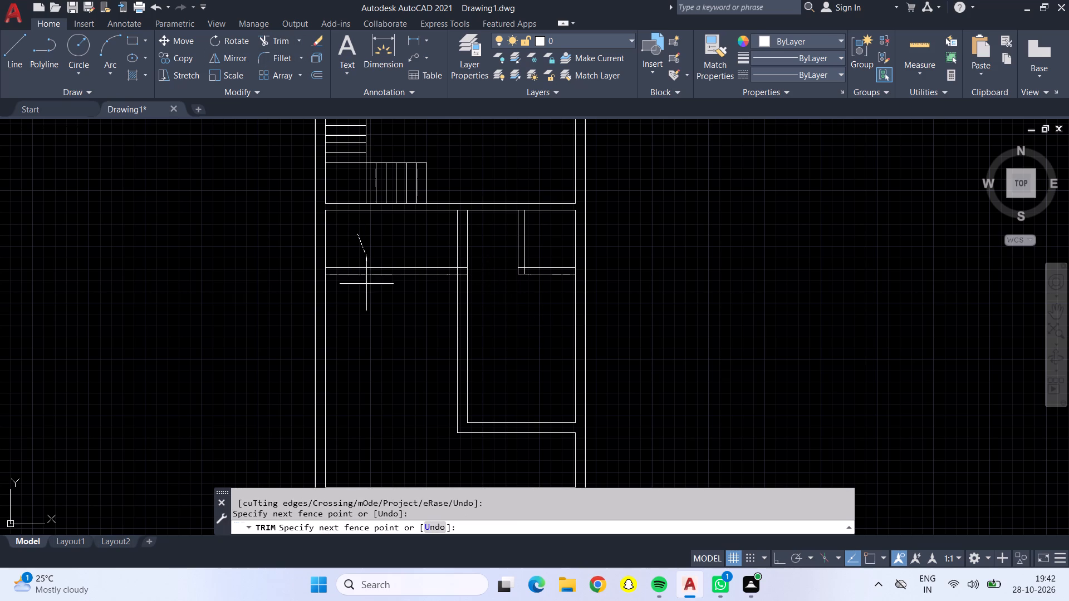
{"action": "left_click_drag", "start_coordinate": [366, 285], "coordinate": [366, 287]}
{"action": "scroll", "coordinate": [464, 275], "scroll_direction": "up", "scroll_amount": 6}
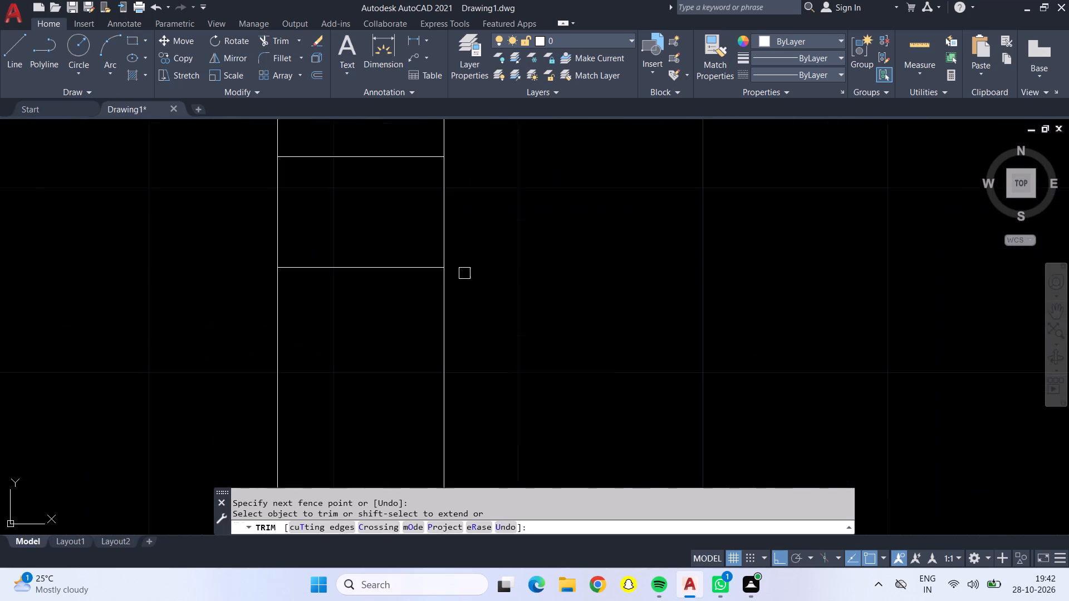
{"action": "left_click_drag", "start_coordinate": [389, 126], "coordinate": [380, 276]}
{"action": "scroll", "coordinate": [382, 276], "scroll_direction": "down", "scroll_amount": 5}
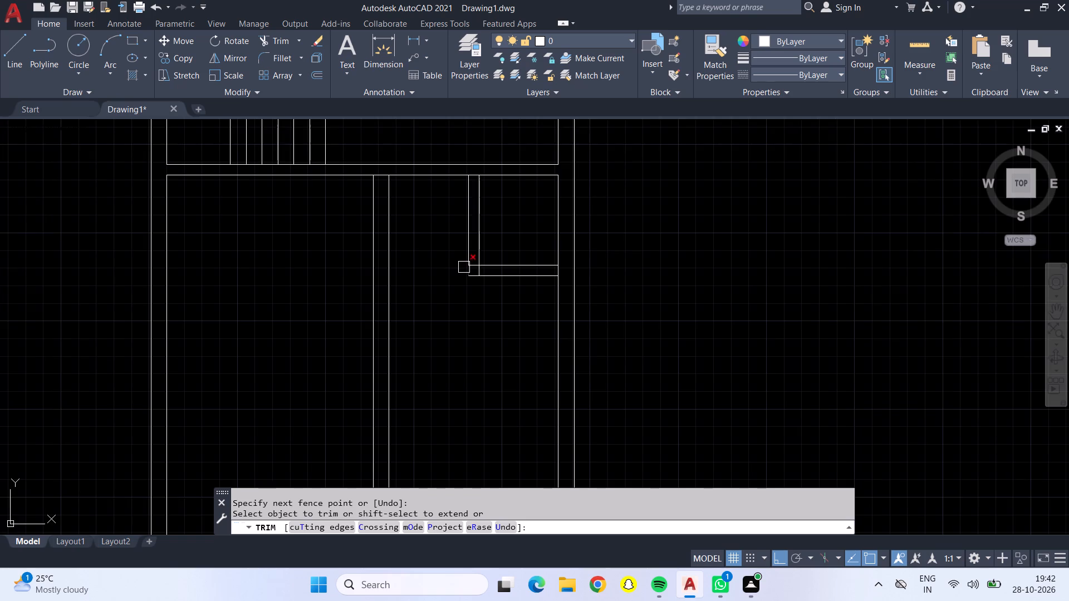
Trim the overlaps at the small room's partition corner and the partition line between the L-shaped wall's two vertical lines.
{"action": "scroll", "coordinate": [468, 267], "scroll_direction": "up", "scroll_amount": 5}
{"action": "left_click_drag", "start_coordinate": [470, 214], "coordinate": [611, 304]}
{"action": "scroll", "coordinate": [602, 304], "scroll_direction": "down", "scroll_amount": 5}
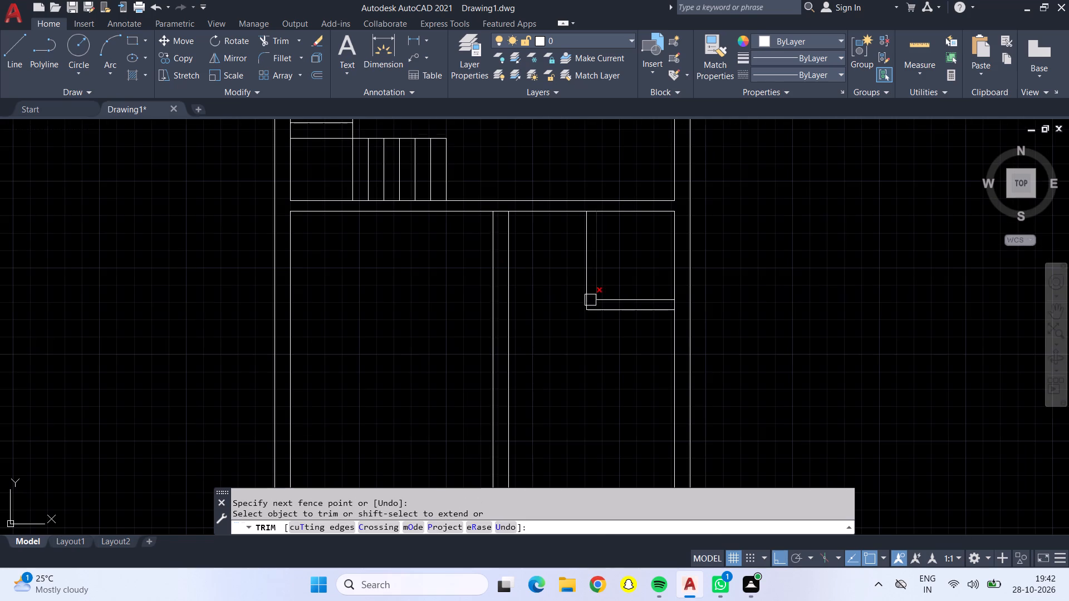
{"action": "scroll", "coordinate": [487, 214], "scroll_direction": "up", "scroll_amount": 5}
{"action": "left_click", "coordinate": [534, 193]}
{"action": "scroll", "coordinate": [522, 209], "scroll_direction": "down", "scroll_amount": 5}
{"action": "scroll", "coordinate": [593, 303], "scroll_direction": "down", "scroll_amount": 1}
{"action": "scroll", "coordinate": [593, 303], "scroll_direction": "up", "scroll_amount": 1}
{"action": "scroll", "coordinate": [592, 367], "scroll_direction": "down", "scroll_amount": 2}
{"action": "middle_click_drag", "start_coordinate": [600, 373], "coordinate": [560, 252]}
{"action": "key", "text": "Escape"}
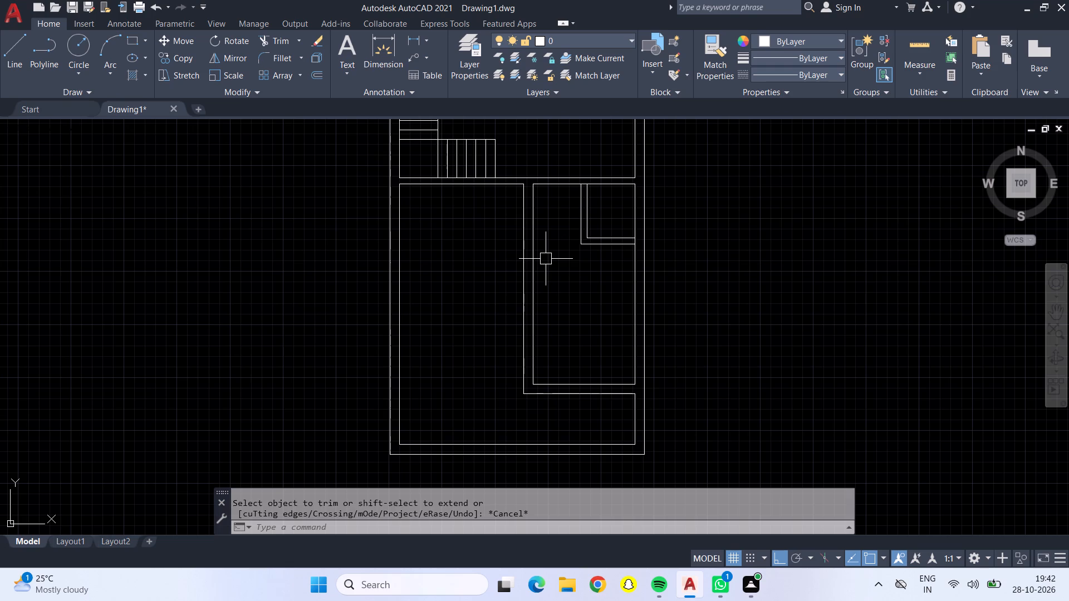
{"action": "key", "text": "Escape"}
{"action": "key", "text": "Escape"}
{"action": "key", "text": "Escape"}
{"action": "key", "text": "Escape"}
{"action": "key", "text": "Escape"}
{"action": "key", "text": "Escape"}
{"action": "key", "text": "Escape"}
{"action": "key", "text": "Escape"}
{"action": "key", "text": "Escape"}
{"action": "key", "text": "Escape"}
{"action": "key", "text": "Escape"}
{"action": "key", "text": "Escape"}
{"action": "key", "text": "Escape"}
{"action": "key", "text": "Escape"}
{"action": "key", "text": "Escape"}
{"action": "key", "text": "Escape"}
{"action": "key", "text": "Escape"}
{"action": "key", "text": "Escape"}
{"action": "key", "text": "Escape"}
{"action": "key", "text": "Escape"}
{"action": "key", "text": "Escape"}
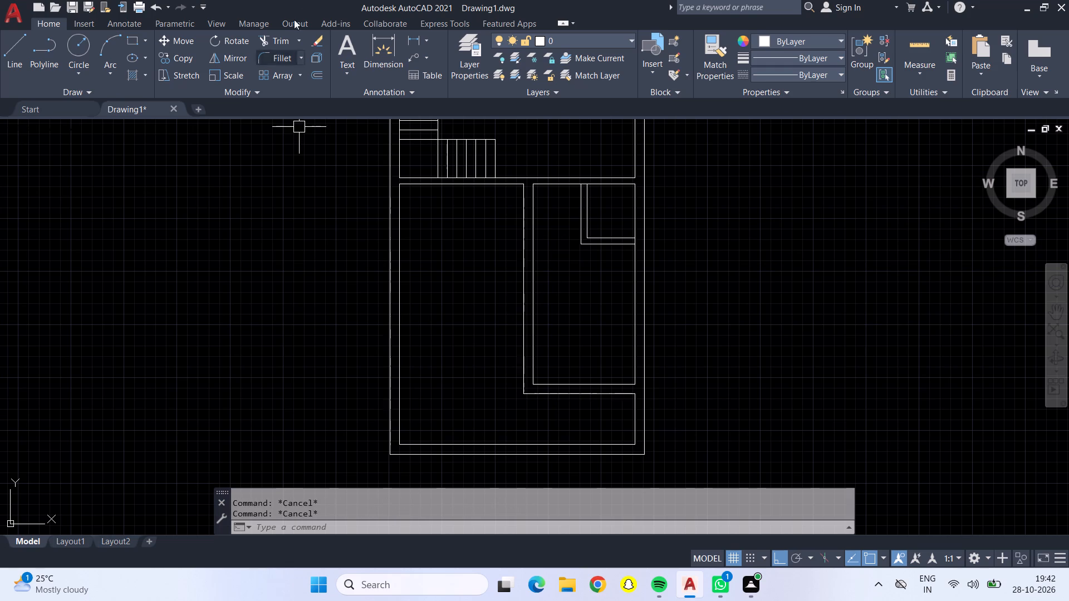
Trim the wall line segments between the small room's partition lines where they meet the upper partition and the right outer wall.
{"action": "left_click", "coordinate": [280, 40]}
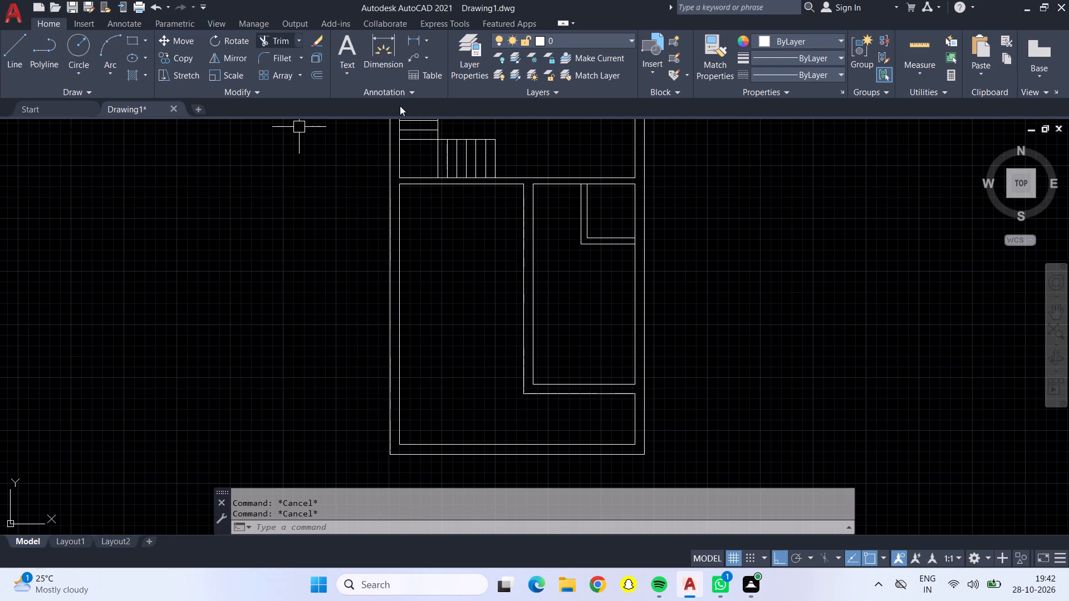
{"action": "key", "text": "Escape"}
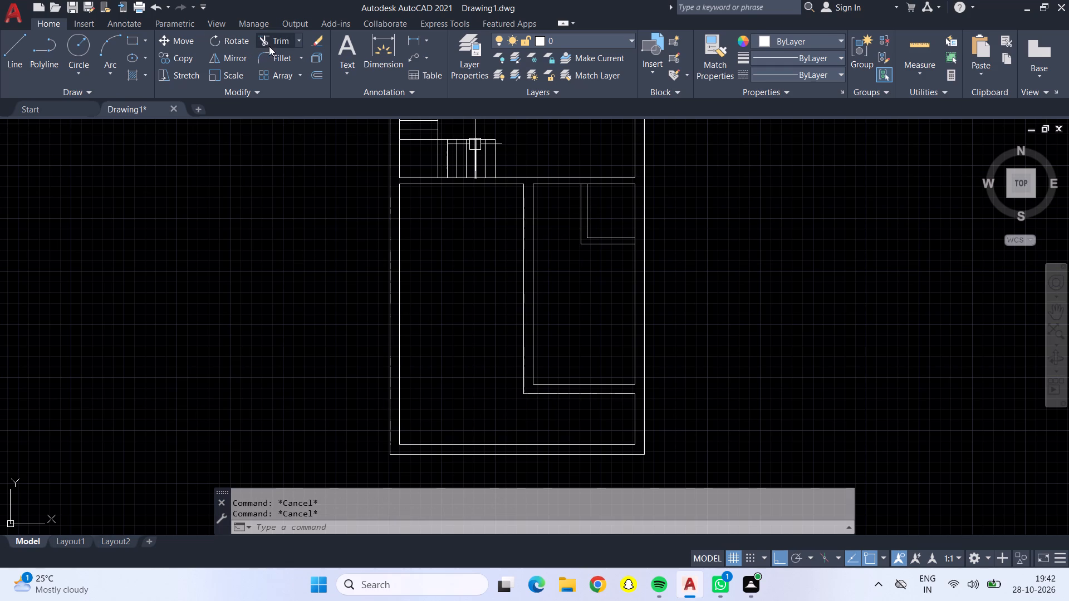
{"action": "left_click", "coordinate": [274, 38]}
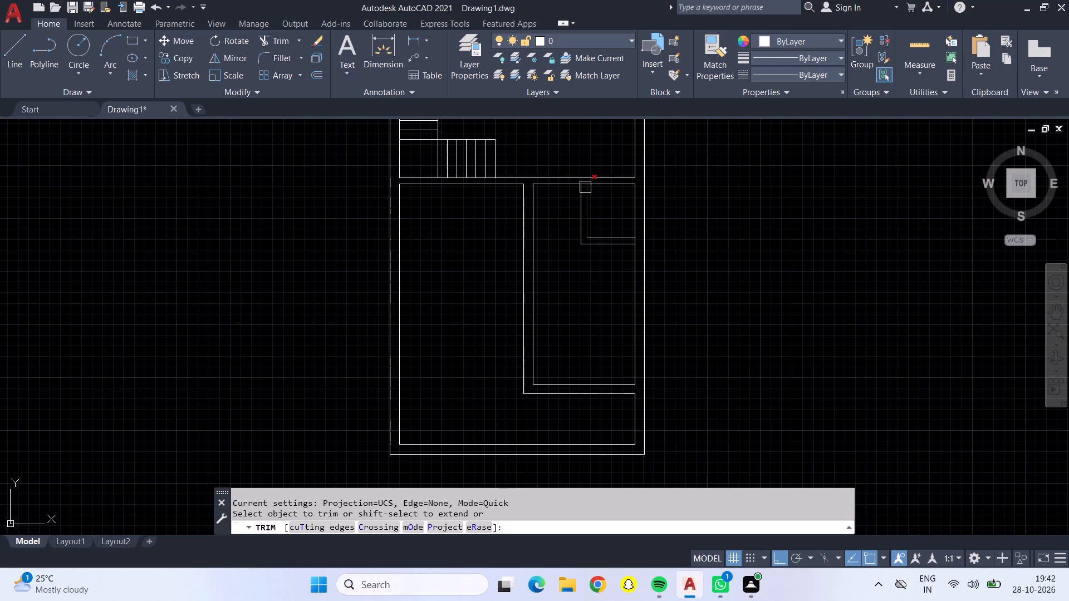
{"action": "scroll", "coordinate": [585, 187], "scroll_direction": "down", "scroll_amount": 1}
{"action": "scroll", "coordinate": [585, 187], "scroll_direction": "up", "scroll_amount": 5}
{"action": "left_click", "coordinate": [563, 176]}
{"action": "scroll", "coordinate": [558, 190], "scroll_direction": "down", "scroll_amount": 2}
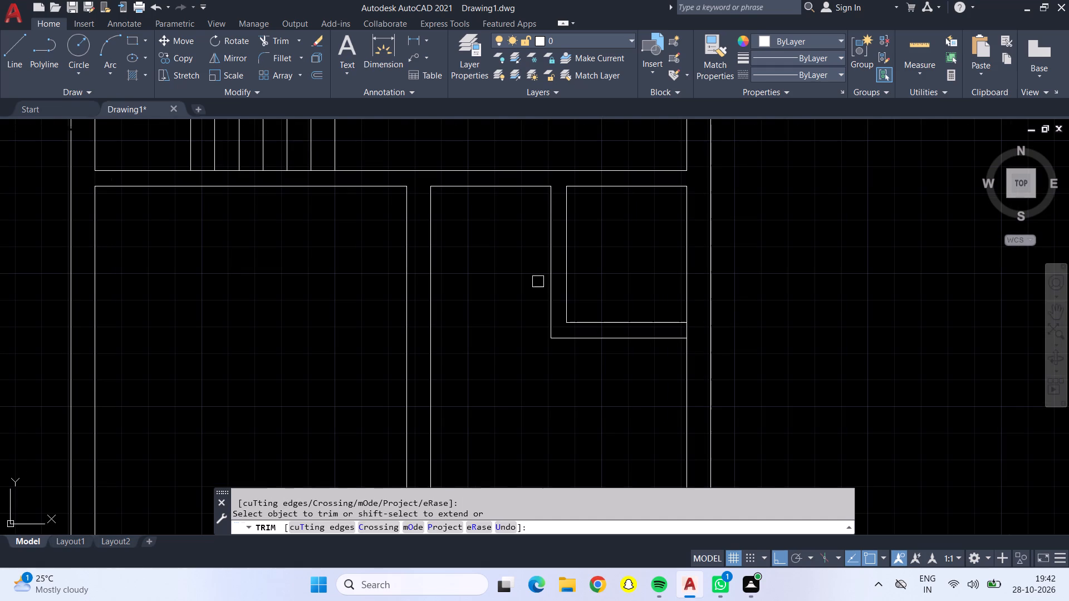
{"action": "scroll", "coordinate": [679, 332], "scroll_direction": "up", "scroll_amount": 4}
{"action": "left_click_drag", "start_coordinate": [686, 324], "coordinate": [715, 330]}
{"action": "scroll", "coordinate": [719, 330], "scroll_direction": "down", "scroll_amount": 2}
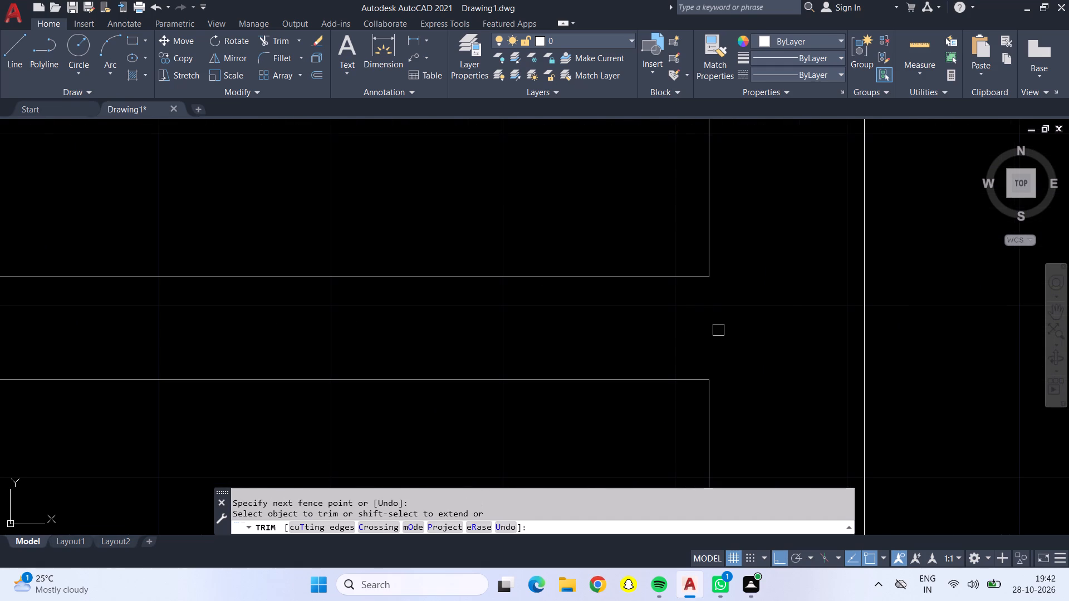
{"action": "scroll", "coordinate": [719, 330], "scroll_direction": "down", "scroll_amount": 3}
{"action": "scroll", "coordinate": [669, 379], "scroll_direction": "down", "scroll_amount": 2}
{"action": "middle_click_drag", "start_coordinate": [649, 391], "coordinate": [579, 265]}
{"action": "key", "text": "Escape"}
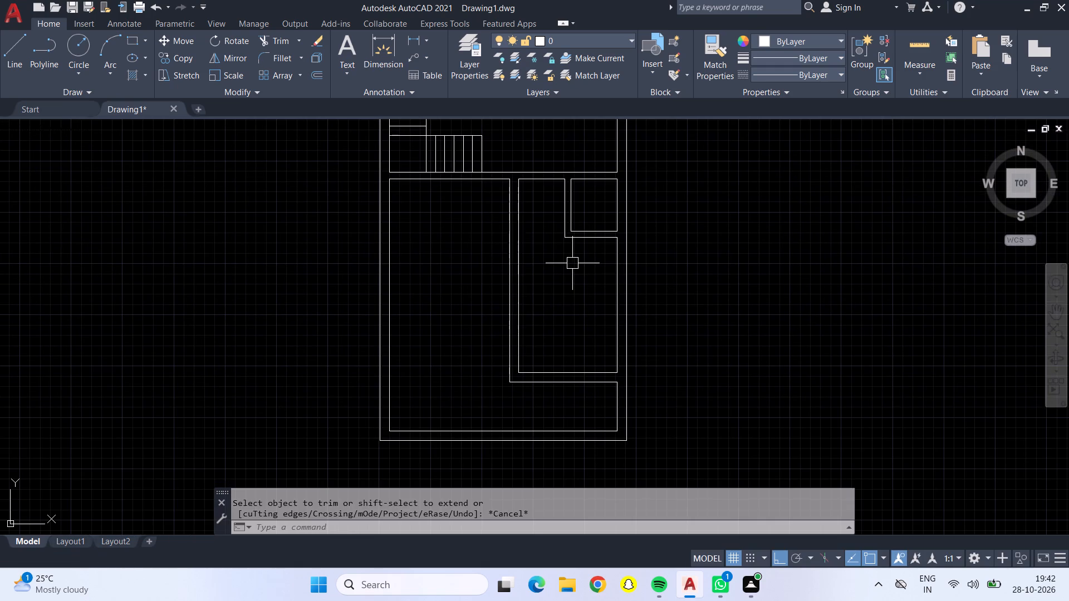
Offset the bottom and right inner lines of the room below the small corner room 2'5" inward.
{"action": "key", "text": "o"}
{"action": "key", "text": "Return"}
{"action": "type", "text": "2'5\""}
{"action": "key", "text": "Return"}
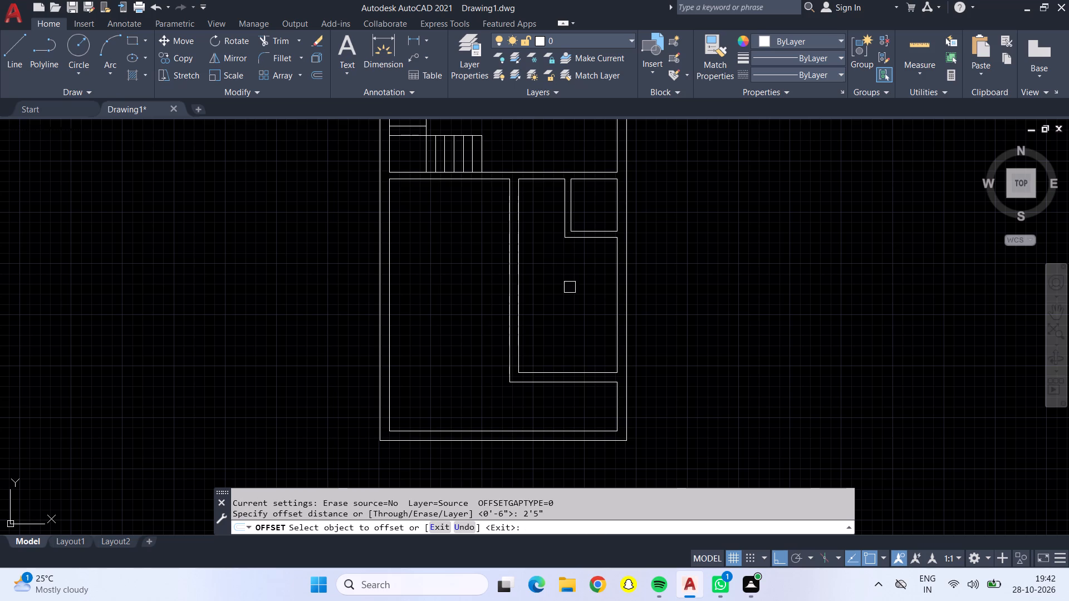
{"action": "left_click", "coordinate": [566, 369]}
{"action": "left_click", "coordinate": [566, 301]}
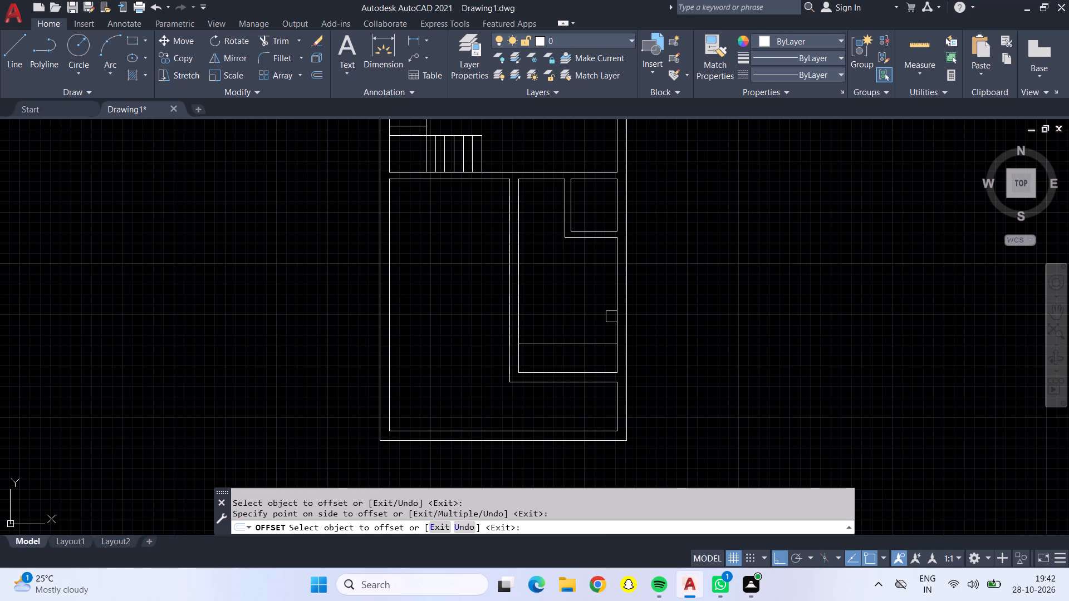
{"action": "left_click", "coordinate": [612, 317]}
{"action": "left_click", "coordinate": [556, 304]}
{"action": "key", "text": "Escape"}
Trim the two 2'5" offset lines beyond their intersection so they form an L-shaped counter outline.
{"action": "left_click", "coordinate": [278, 35]}
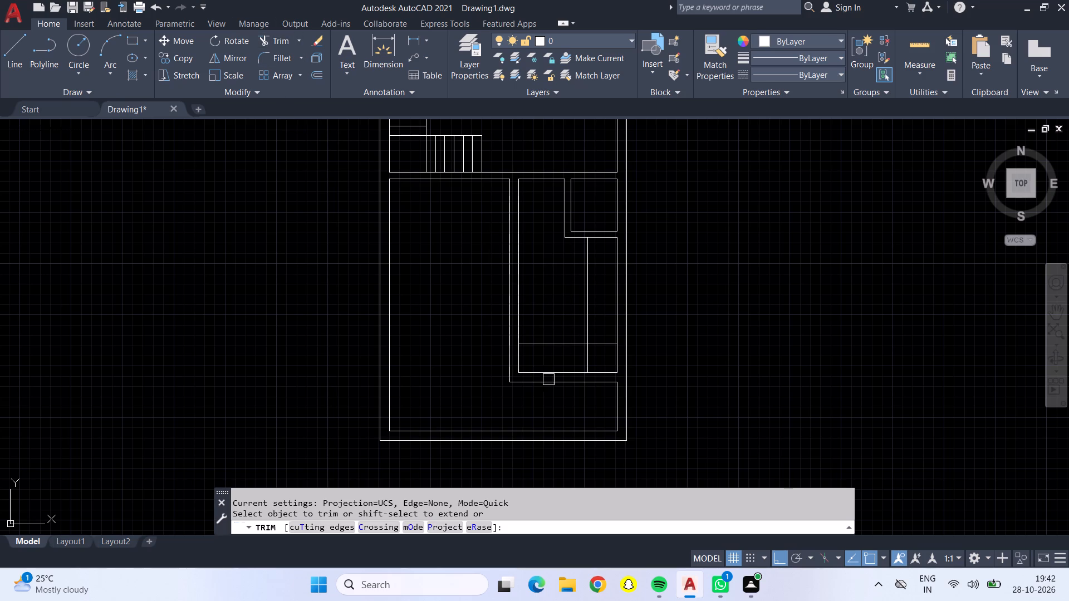
{"action": "scroll", "coordinate": [597, 353], "scroll_direction": "up", "scroll_amount": 2}
{"action": "left_click_drag", "start_coordinate": [602, 305], "coordinate": [555, 361]}
{"action": "scroll", "coordinate": [555, 361], "scroll_direction": "down", "scroll_amount": 3}
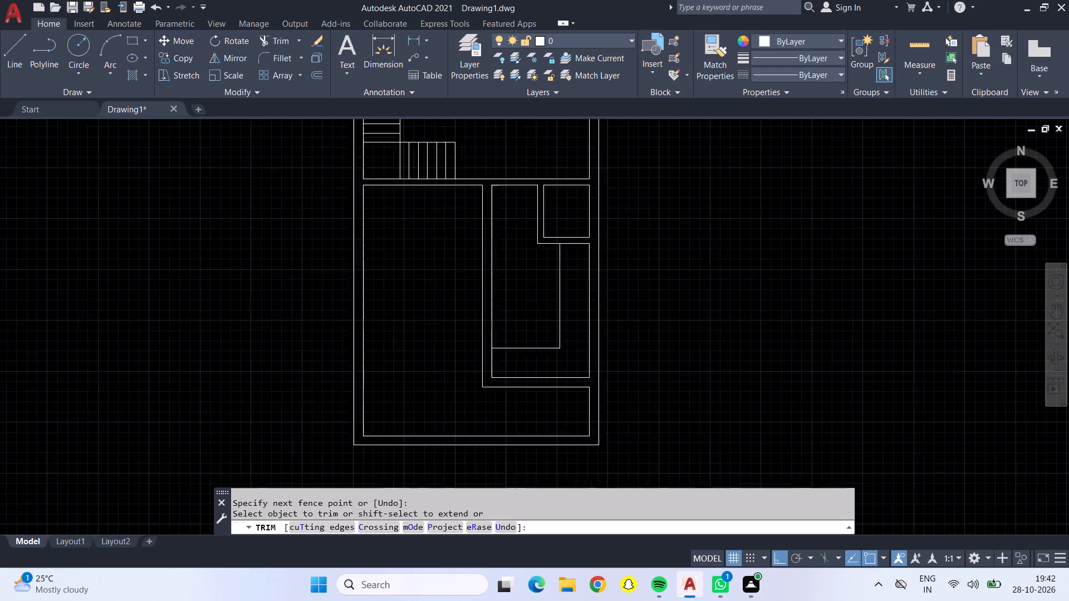
{"action": "middle_click_drag", "start_coordinate": [534, 312], "coordinate": [602, 348]}
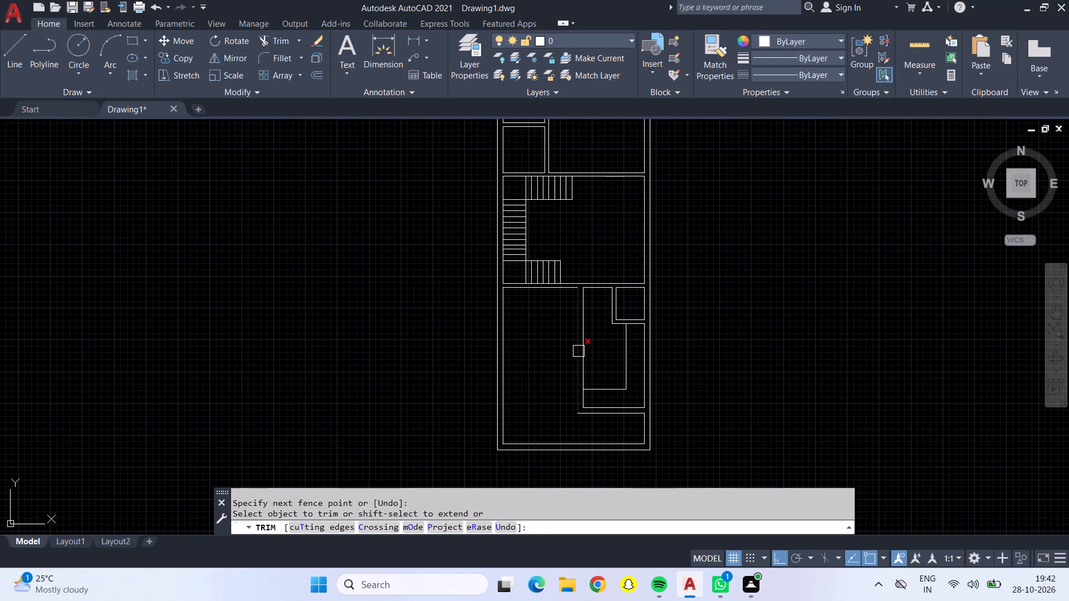
Trim the last three treads and the matching edge line segments off the open end of the staircase's lower flight.
{"action": "key", "text": "Escape"}
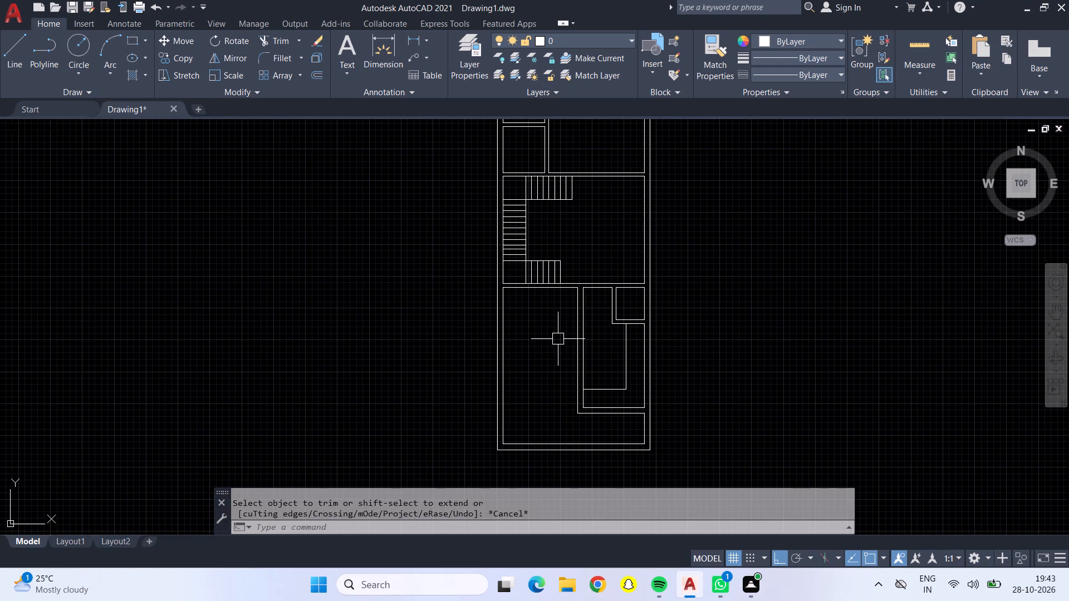
{"action": "left_click", "coordinate": [277, 37]}
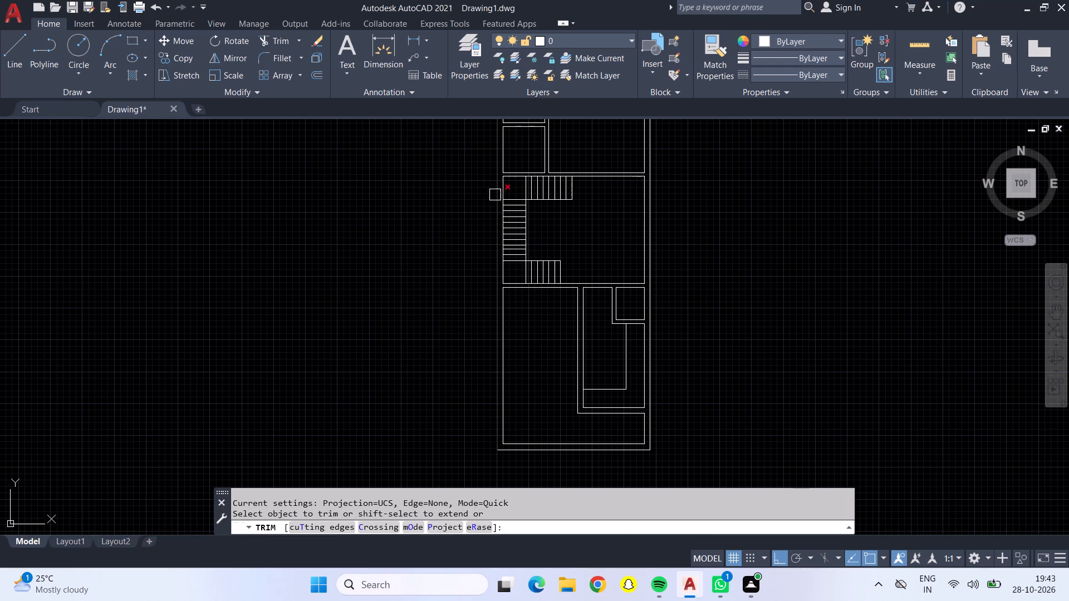
{"action": "scroll", "coordinate": [565, 258], "scroll_direction": "up", "scroll_amount": 4}
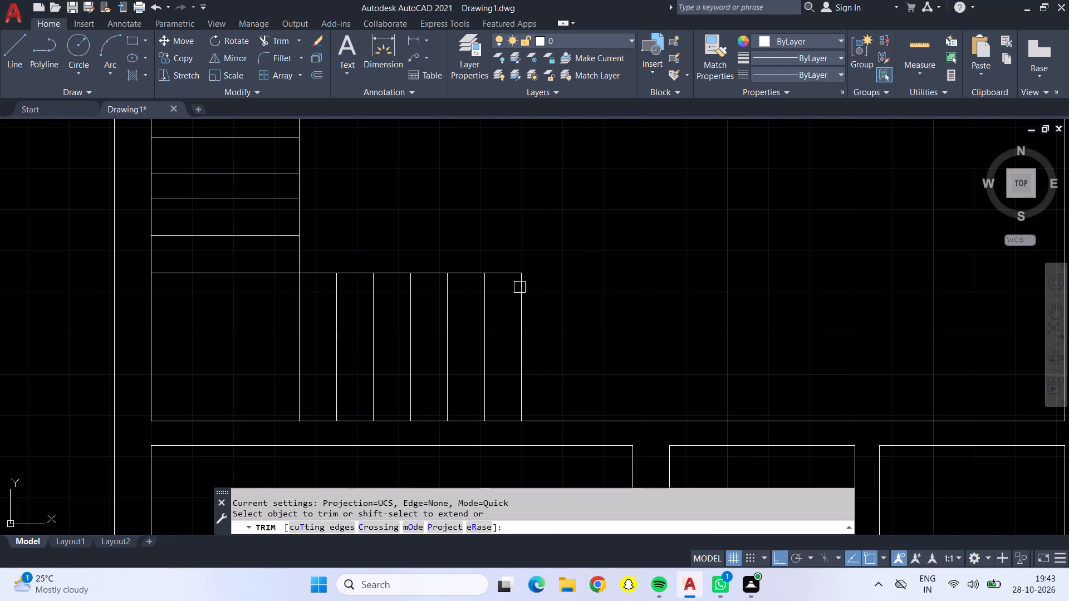
{"action": "left_click", "coordinate": [522, 304]}
{"action": "left_click", "coordinate": [513, 270]}
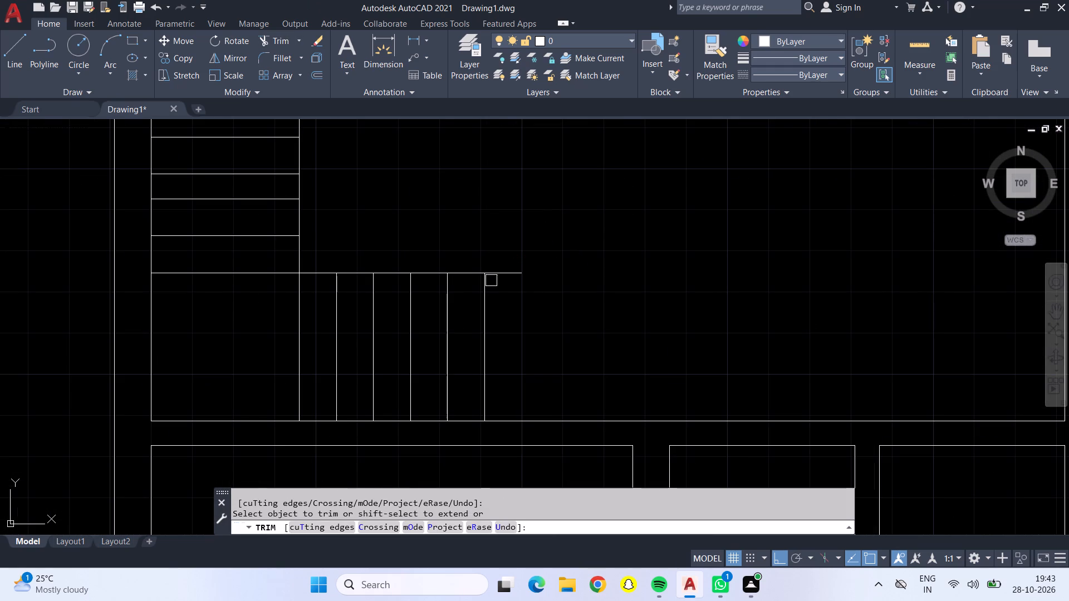
{"action": "left_click", "coordinate": [481, 288]}
{"action": "left_click", "coordinate": [487, 276]}
{"action": "left_click", "coordinate": [500, 271]}
{"action": "left_click", "coordinate": [450, 325]}
{"action": "left_click", "coordinate": [449, 276]}
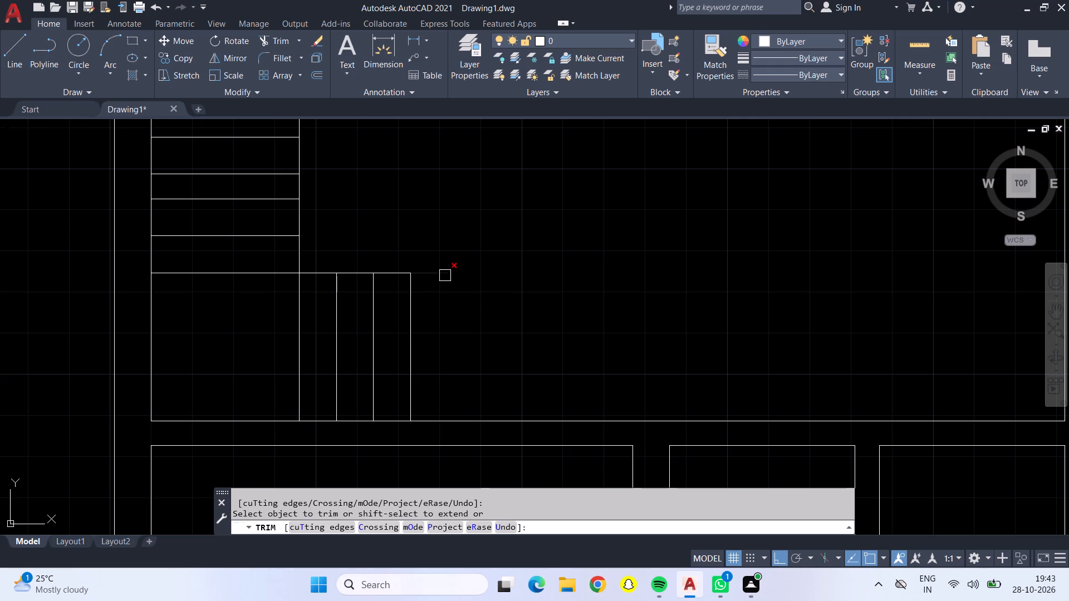
{"action": "left_click", "coordinate": [445, 275]}
{"action": "scroll", "coordinate": [446, 272], "scroll_direction": "down", "scroll_amount": 3}
{"action": "middle_click_drag", "start_coordinate": [452, 354], "coordinate": [524, 294]}
{"action": "key", "text": "Escape"}
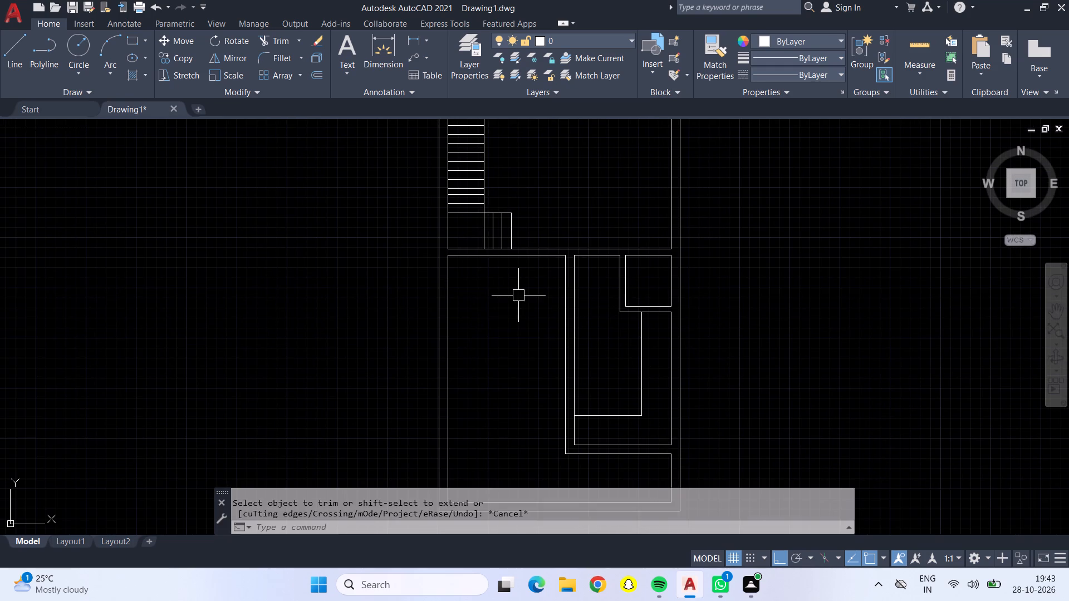
Draw jamb lines for a 2'5" door opening in the top-left room's right partition, starting 6" above the room's bottom-right corner.
{"action": "middle_click_drag", "start_coordinate": [544, 191], "coordinate": [480, 345]}
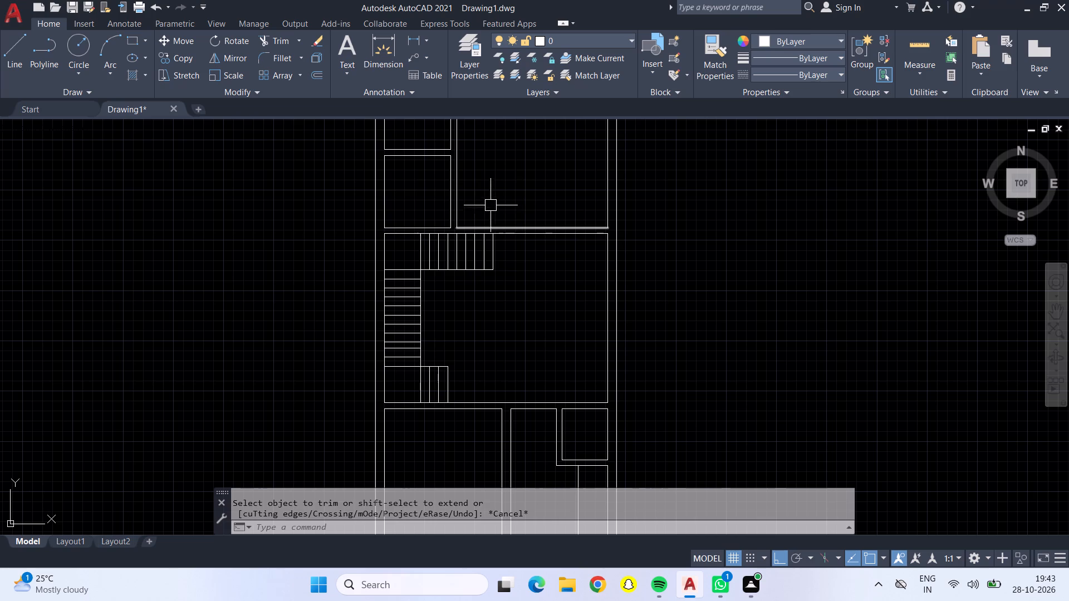
{"action": "left_click", "coordinate": [19, 44]}
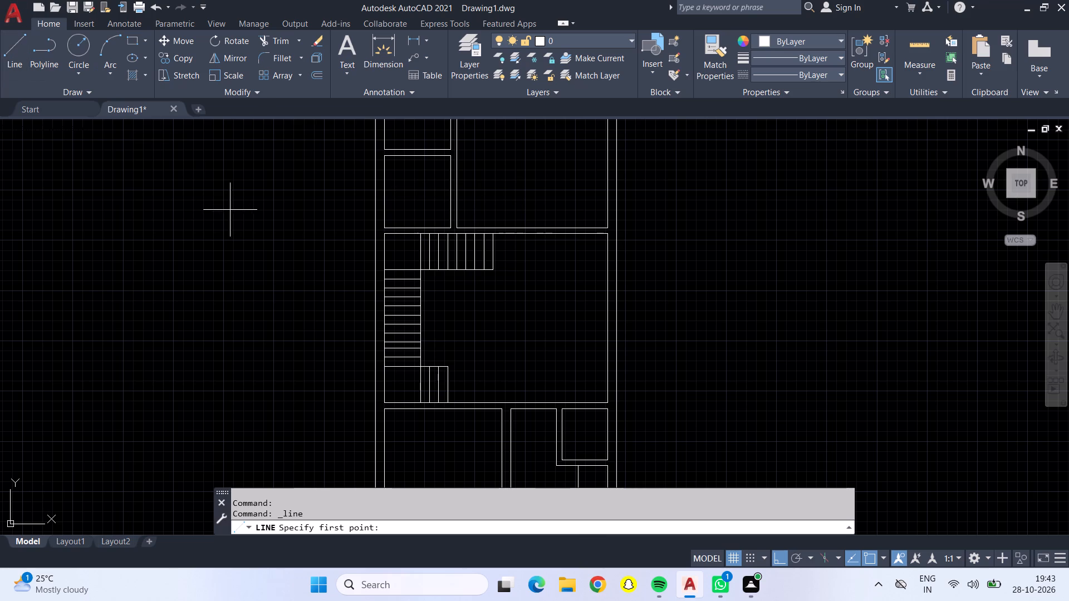
{"action": "middle_click_drag", "start_coordinate": [499, 293], "coordinate": [480, 331]}
{"action": "scroll", "coordinate": [480, 331], "scroll_direction": "up", "scroll_amount": 1}
{"action": "scroll", "coordinate": [486, 194], "scroll_direction": "down", "scroll_amount": 1}
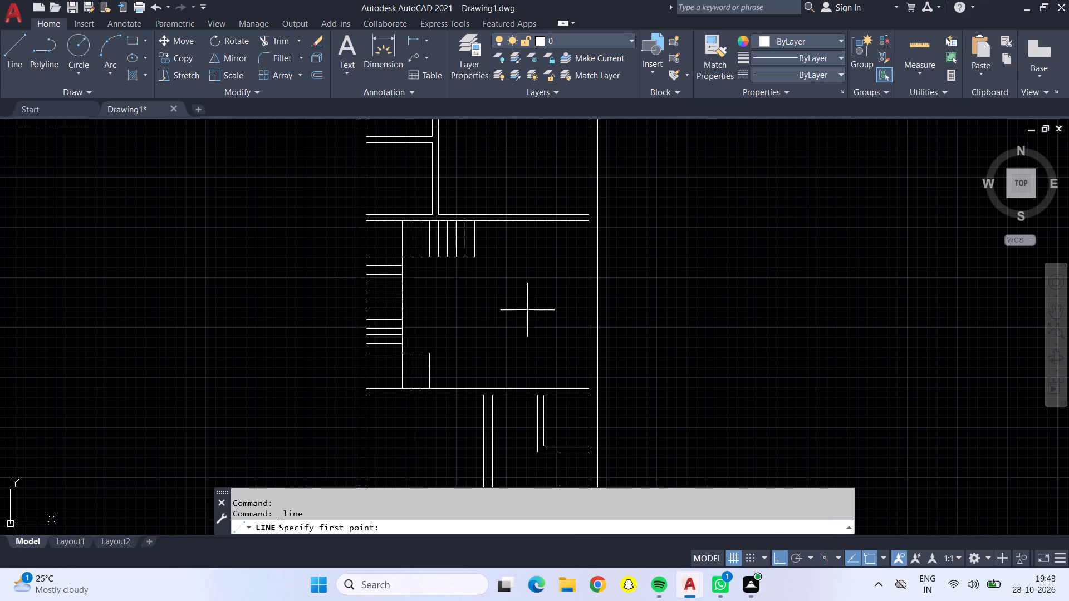
{"action": "middle_click_drag", "start_coordinate": [513, 305], "coordinate": [547, 422]}
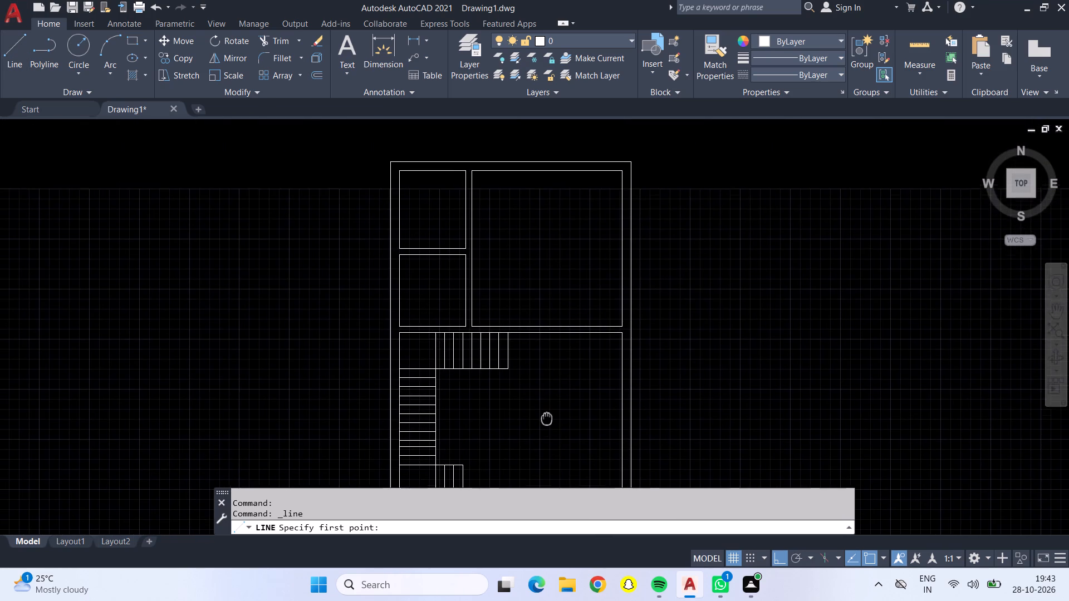
{"action": "middle_click_drag", "start_coordinate": [547, 422], "coordinate": [548, 475]}
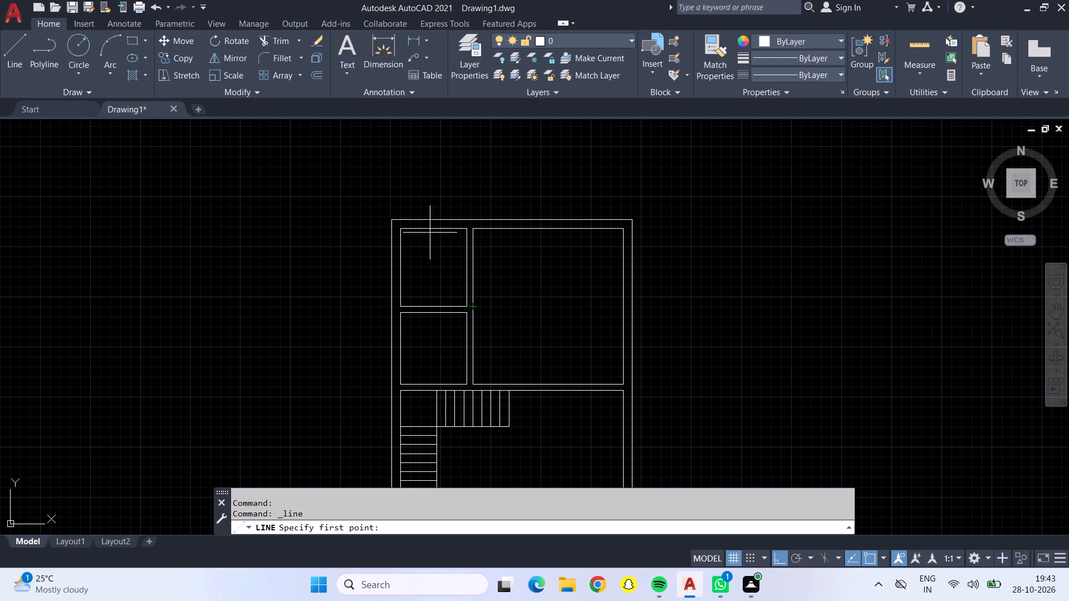
{"action": "scroll", "coordinate": [460, 297], "scroll_direction": "up", "scroll_amount": 3}
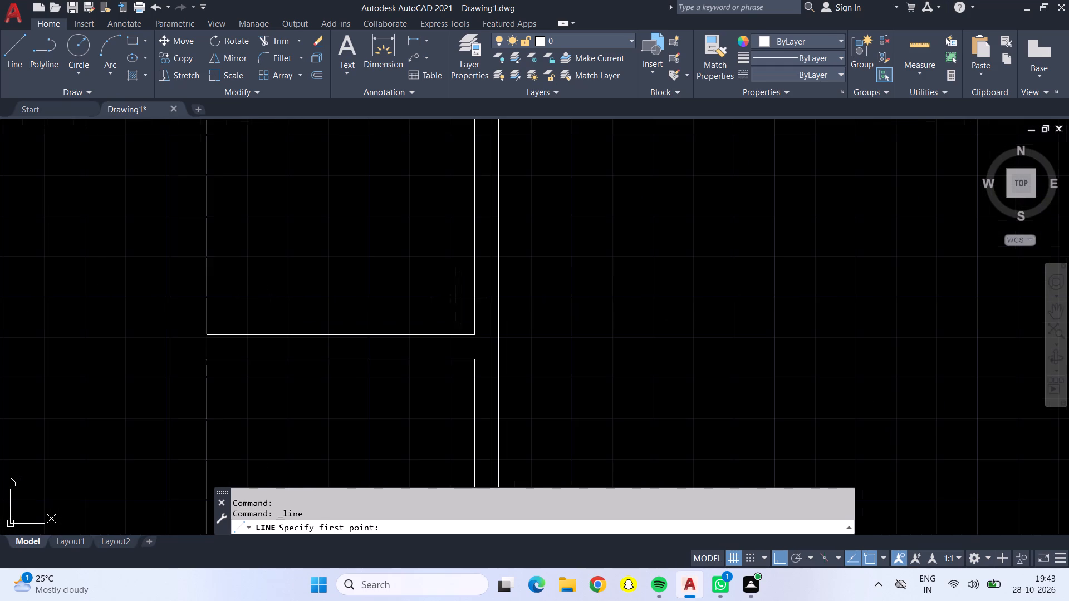
{"action": "left_click", "coordinate": [472, 330]}
{"action": "key", "text": "6"}
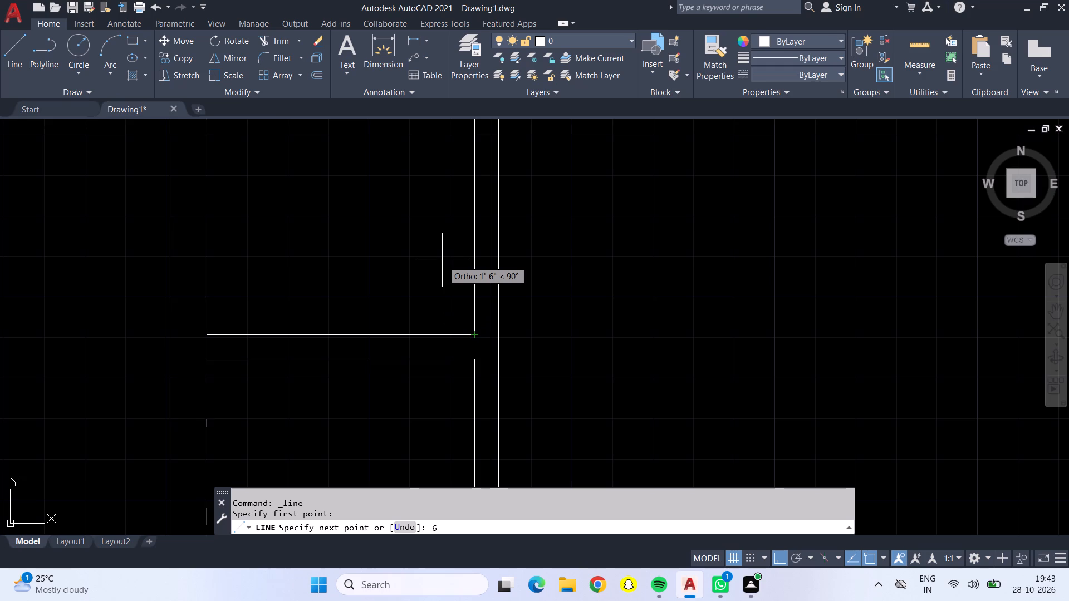
{"action": "key", "text": "shift+quotedbl"}
{"action": "key", "text": "Return"}
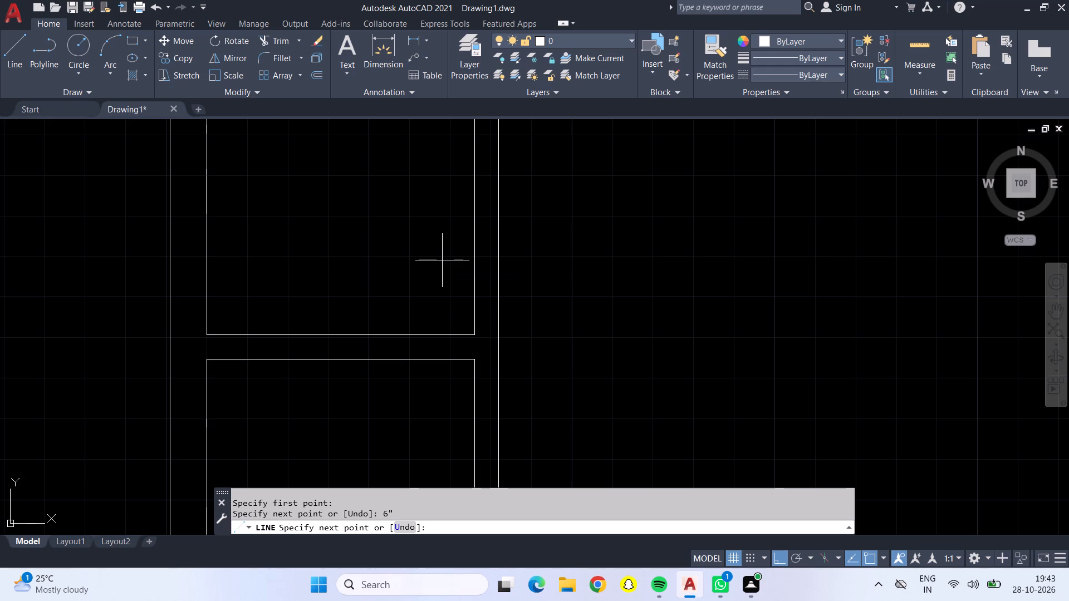
{"action": "left_click", "coordinate": [497, 311]}
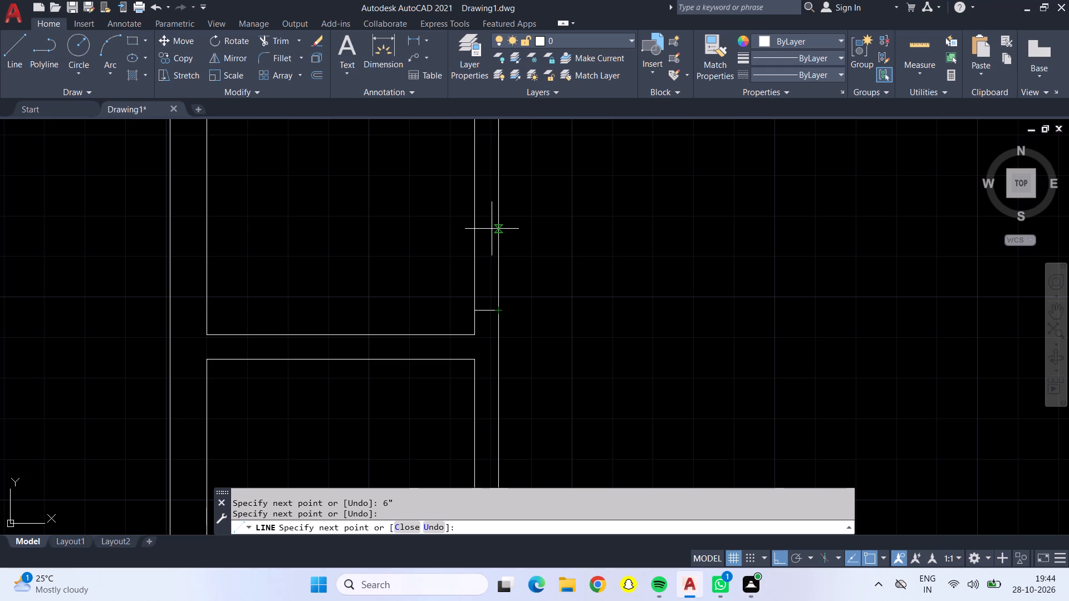
{"action": "key", "text": "3"}
{"action": "key", "text": "BackSpace"}
{"action": "type", "text": "2'5\""}
{"action": "key", "text": "Return"}
{"action": "left_click", "coordinate": [475, 193]}
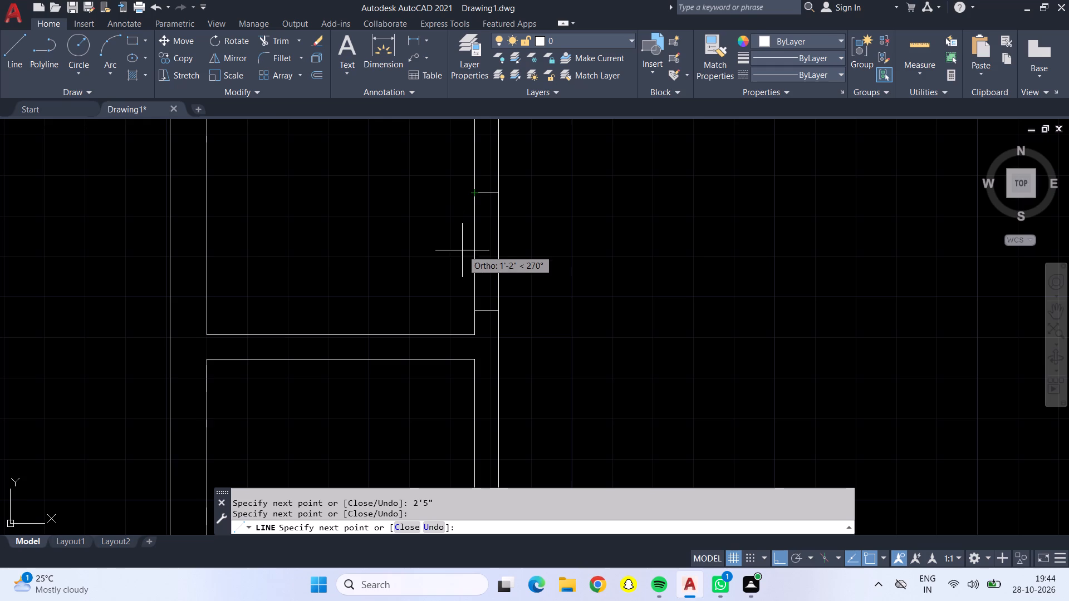
Close the opening's outline and draw a 2'5" door leaf from its lower jamb horizontally into the top-left room.
{"action": "left_click", "coordinate": [476, 307]}
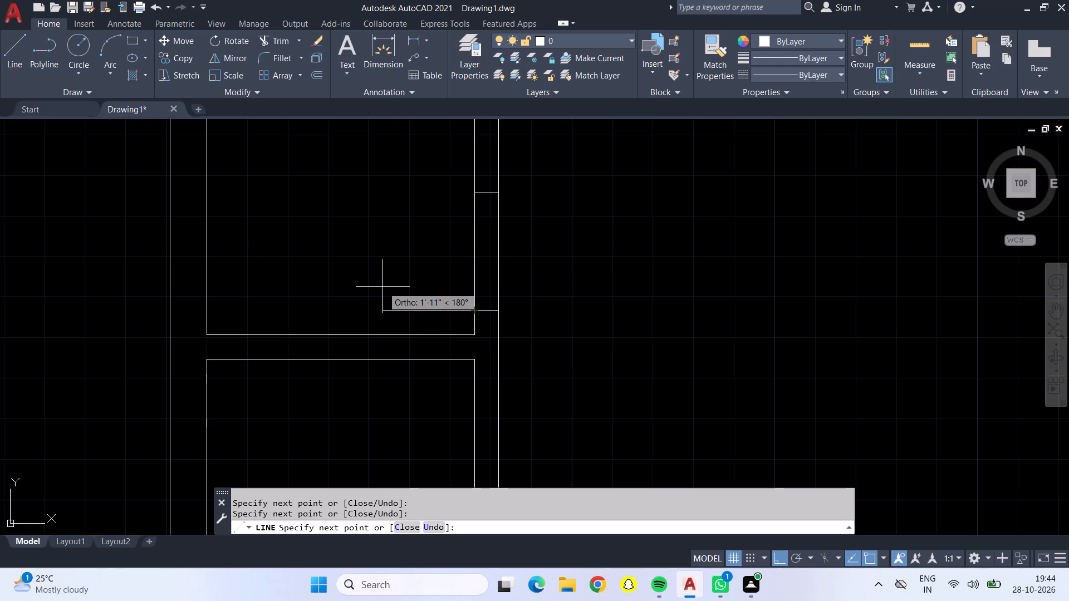
{"action": "type", "text": "2'5\""}
{"action": "key", "text": "Return"}
{"action": "key", "text": "Return"}
Draw jamb lines for a 3' door opening in the large upper room's bottom wall, starting 1' from its bottom-right corner.
{"action": "scroll", "coordinate": [445, 221], "scroll_direction": "down", "scroll_amount": 1}
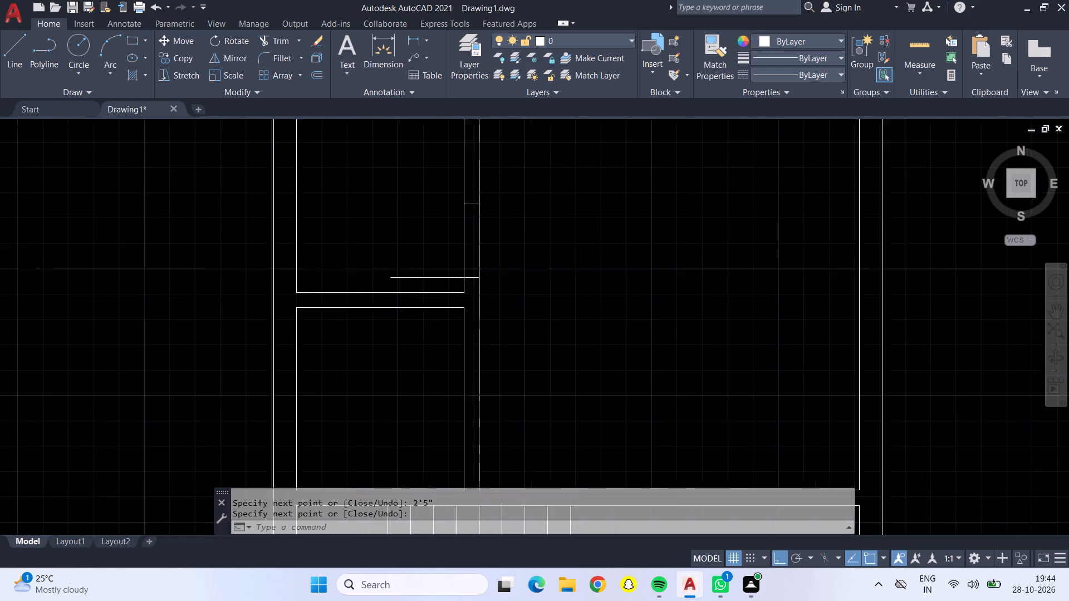
{"action": "scroll", "coordinate": [454, 225], "scroll_direction": "down", "scroll_amount": 1}
{"action": "left_click", "coordinate": [17, 48]}
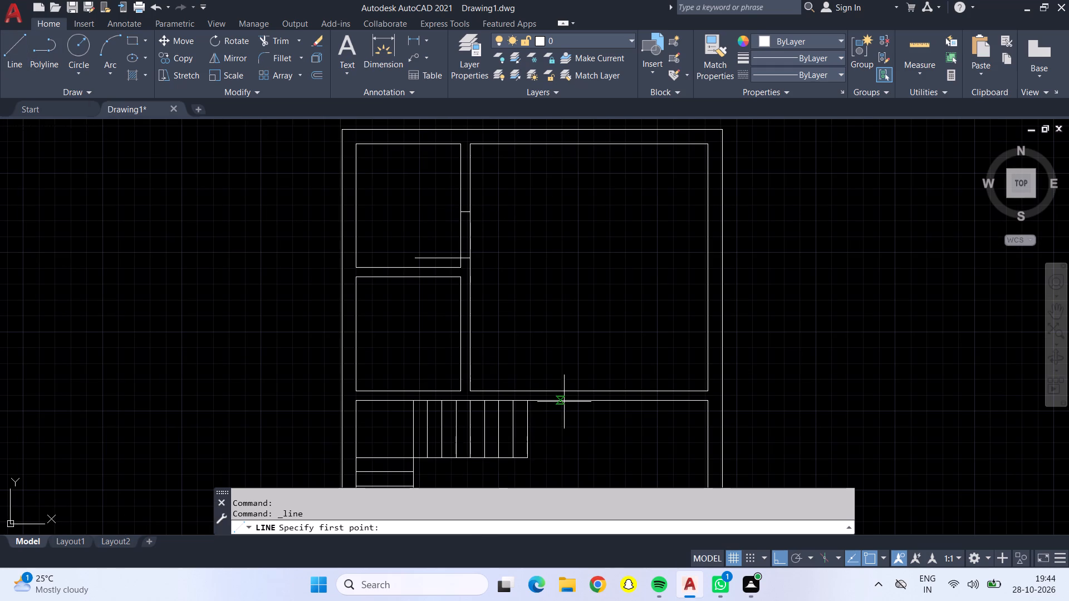
{"action": "middle_click_drag", "start_coordinate": [619, 421], "coordinate": [401, 437]}
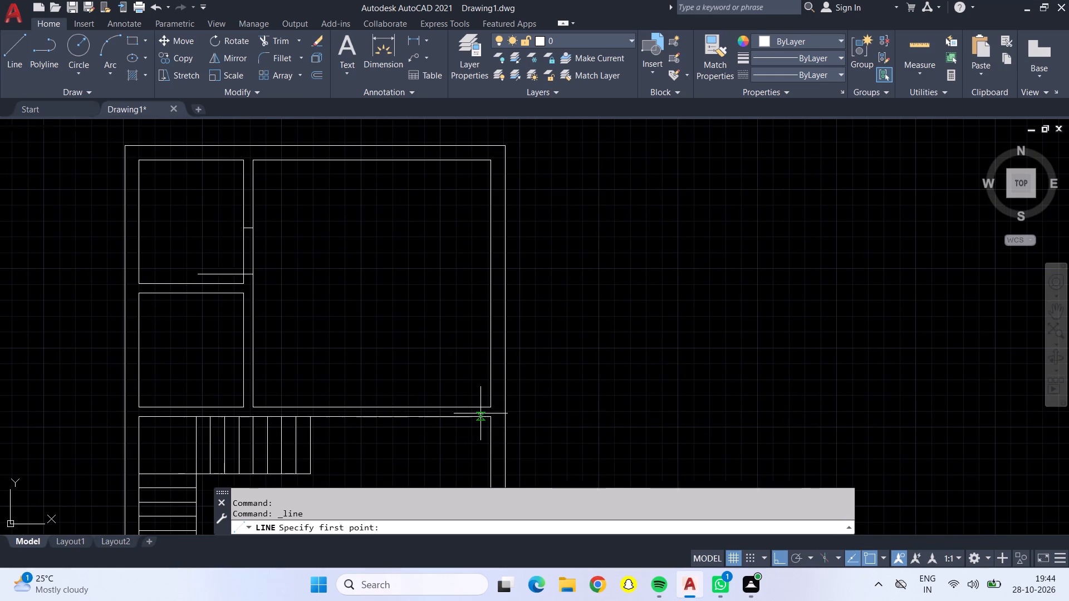
{"action": "scroll", "coordinate": [479, 413], "scroll_direction": "up", "scroll_amount": 4}
{"action": "scroll", "coordinate": [475, 417], "scroll_direction": "down", "scroll_amount": 2}
{"action": "left_click_drag", "start_coordinate": [498, 403], "coordinate": [475, 406]}
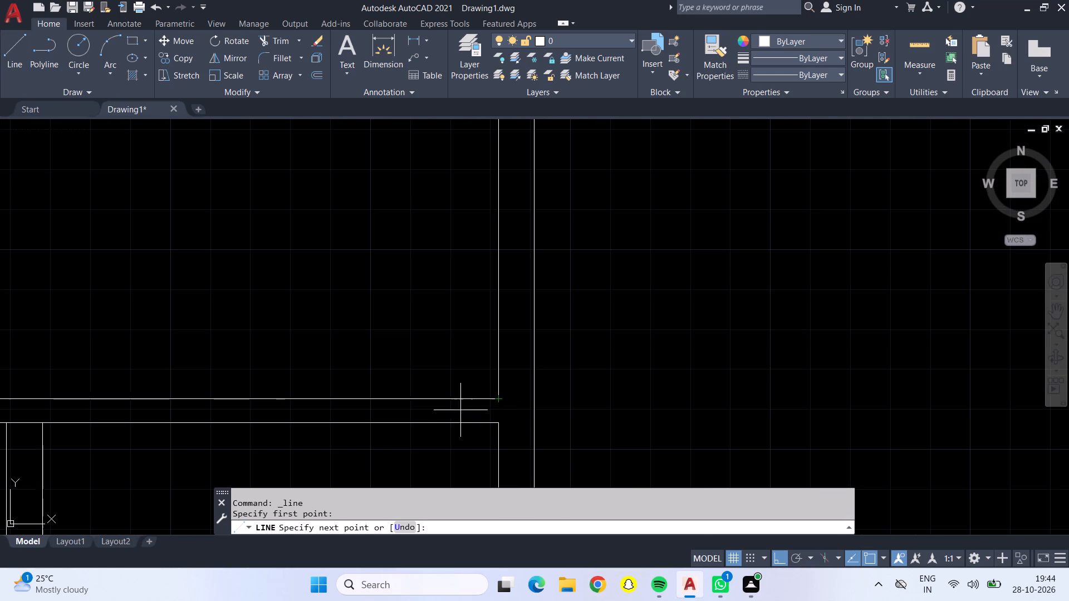
{"action": "type", "text": "1'"}
{"action": "key", "text": "Return"}
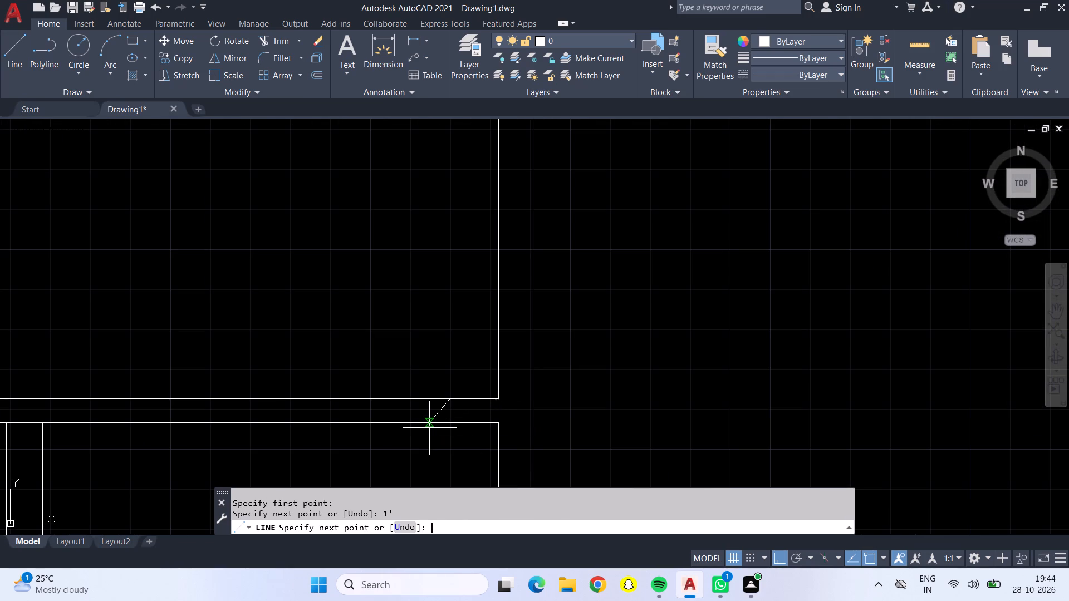
{"action": "left_click_drag", "start_coordinate": [449, 425], "coordinate": [443, 425]}
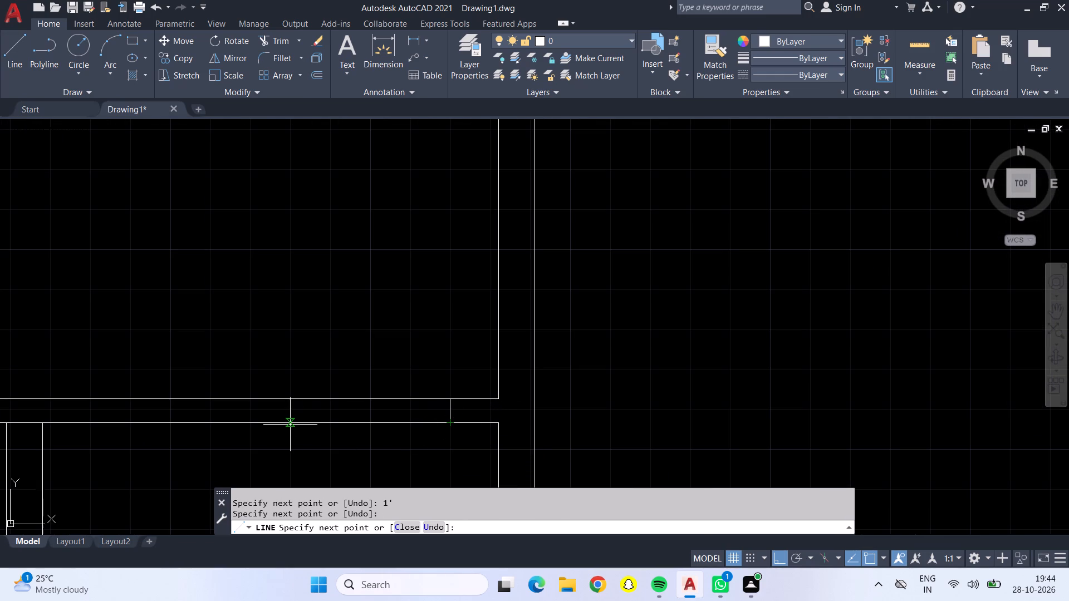
{"action": "type", "text": "3'"}
{"action": "key", "text": "Return"}
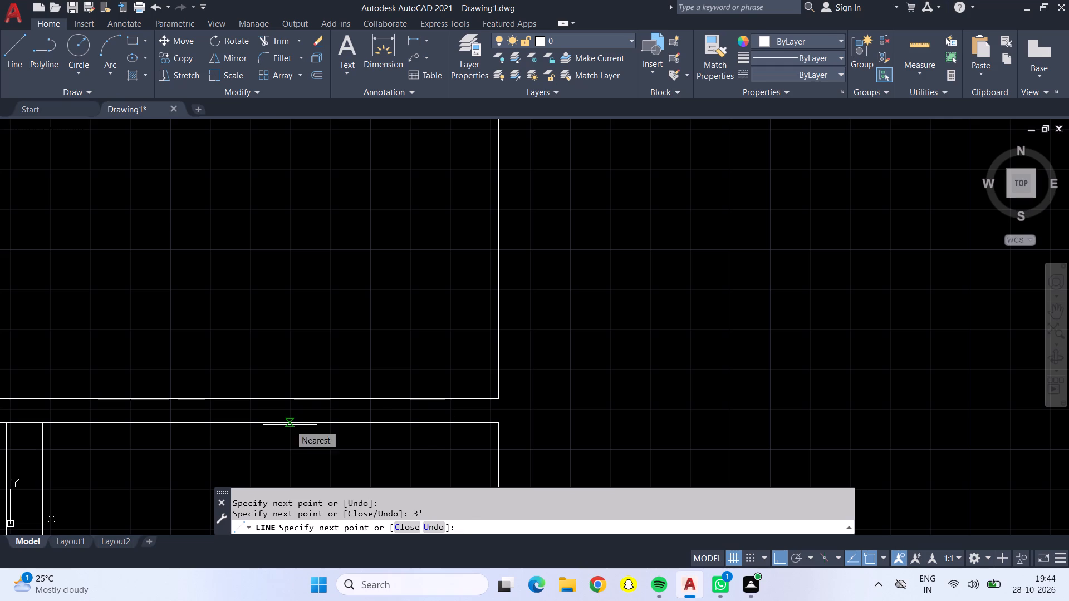
{"action": "left_click", "coordinate": [308, 401]}
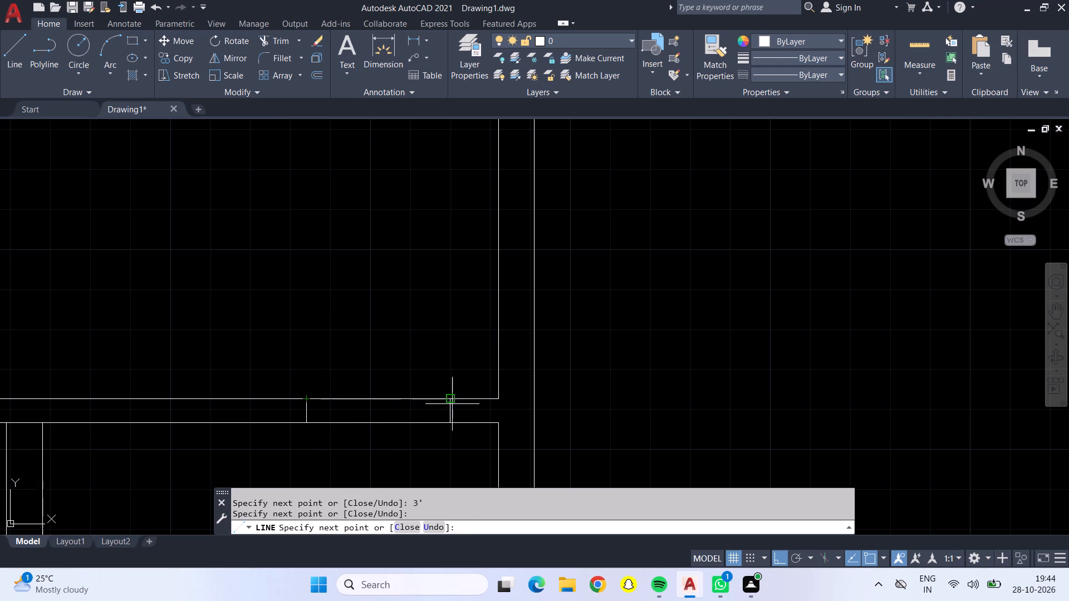
Close the opening's outline and draw a 3' door leaf from its right jamb vertically into the large upper room.
{"action": "left_click", "coordinate": [452, 400]}
{"action": "type", "text": "3'"}
{"action": "key", "text": "Return"}
{"action": "key", "text": "Return"}
Draw jamb lines for a 3' door opening in the lower-left room's top wall, starting 6" from its top-right corner.
{"action": "scroll", "coordinate": [553, 298], "scroll_direction": "down", "scroll_amount": 4}
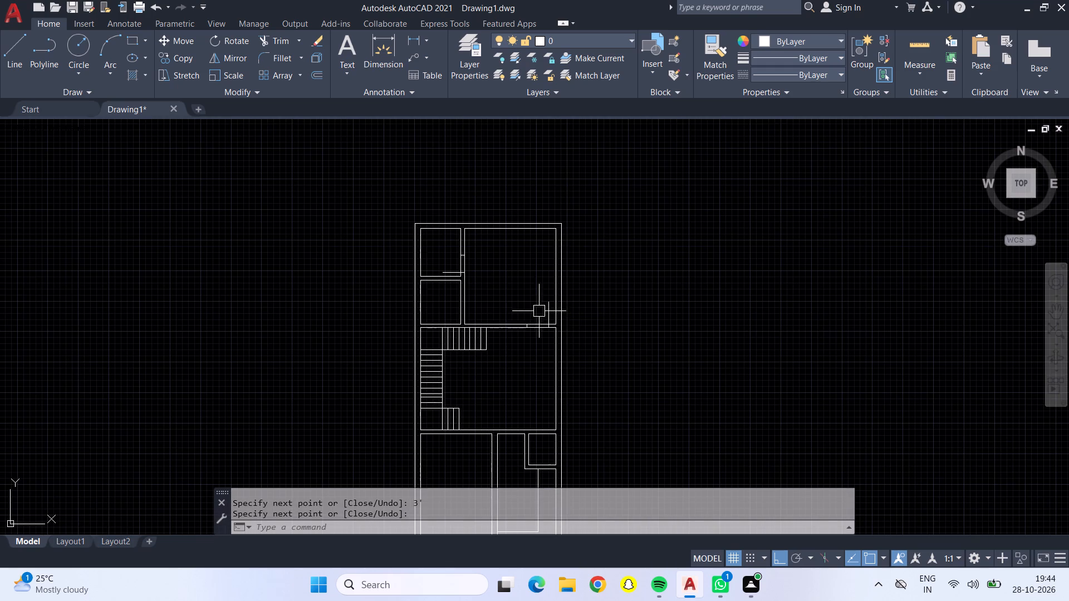
{"action": "middle_click_drag", "start_coordinate": [503, 379], "coordinate": [503, 336]}
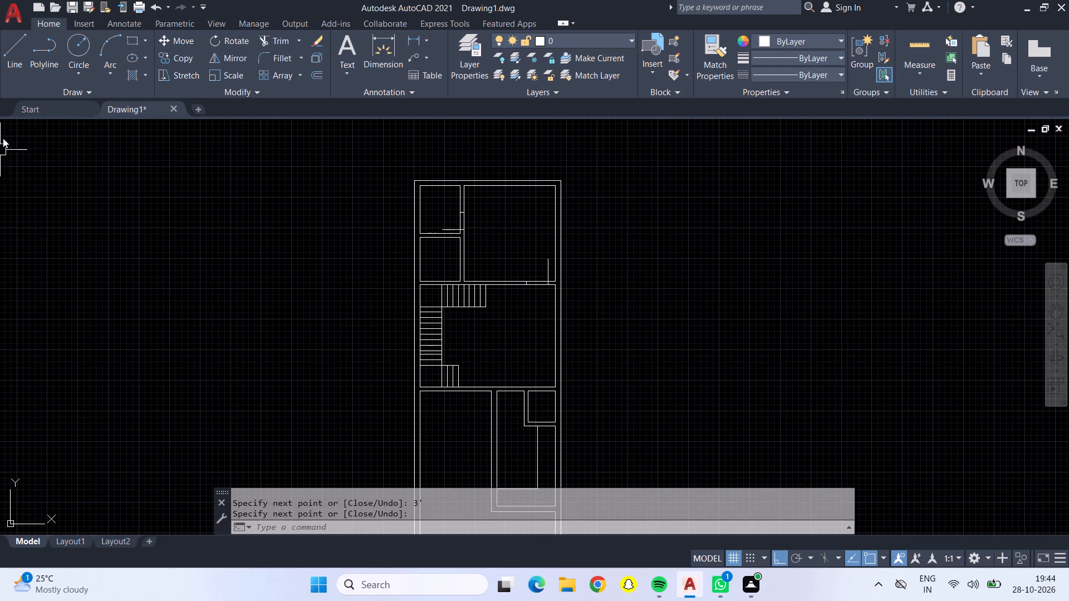
{"action": "left_click", "coordinate": [24, 71]}
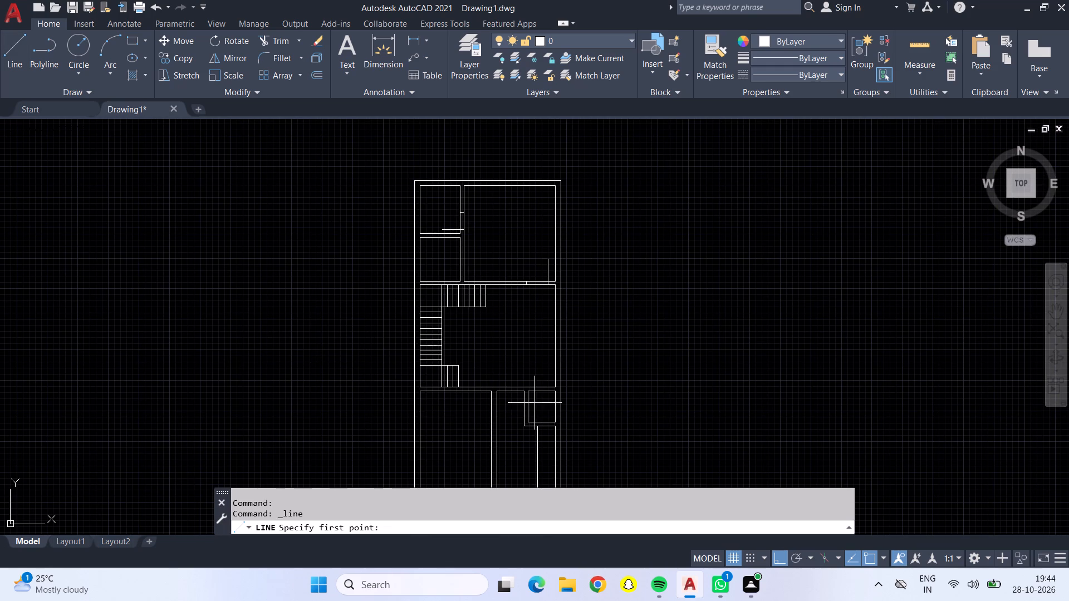
{"action": "scroll", "coordinate": [483, 399], "scroll_direction": "up", "scroll_amount": 3}
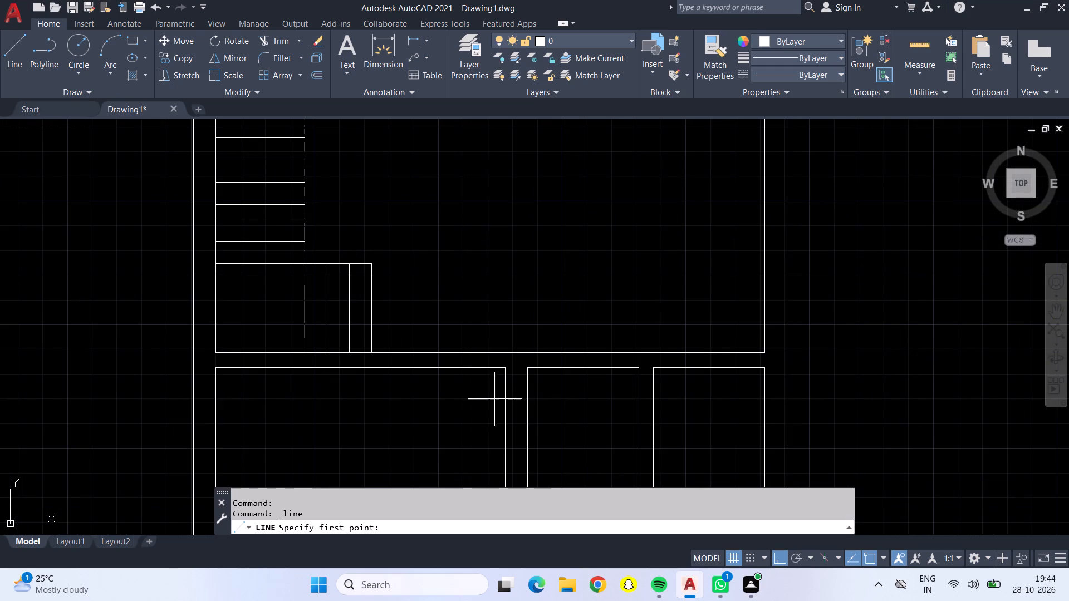
{"action": "left_click_drag", "start_coordinate": [503, 367], "coordinate": [497, 367]}
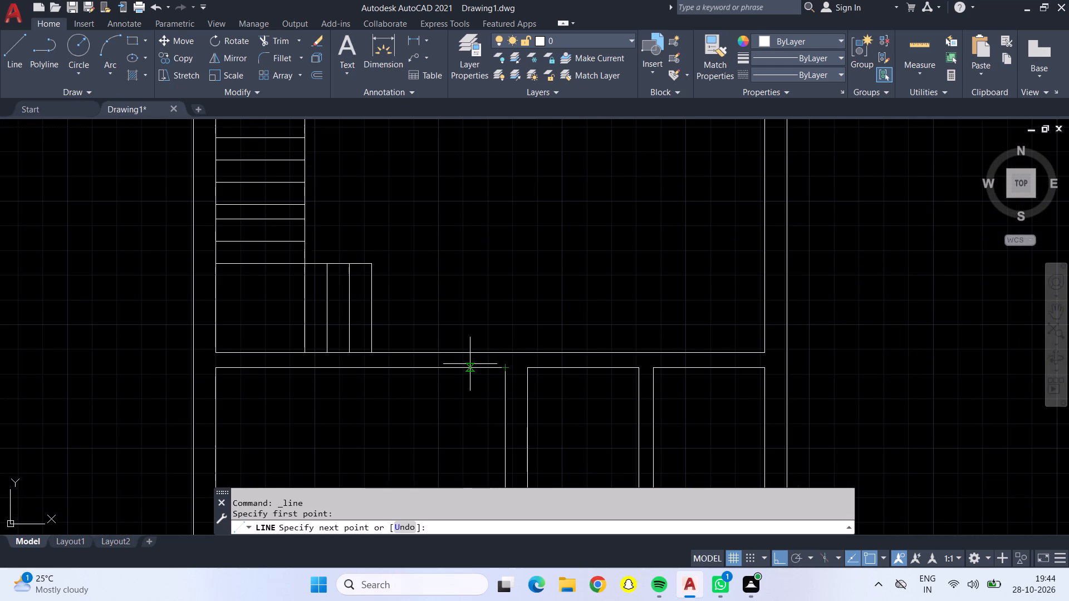
{"action": "type", "text": "6\""}
{"action": "key", "text": "Return"}
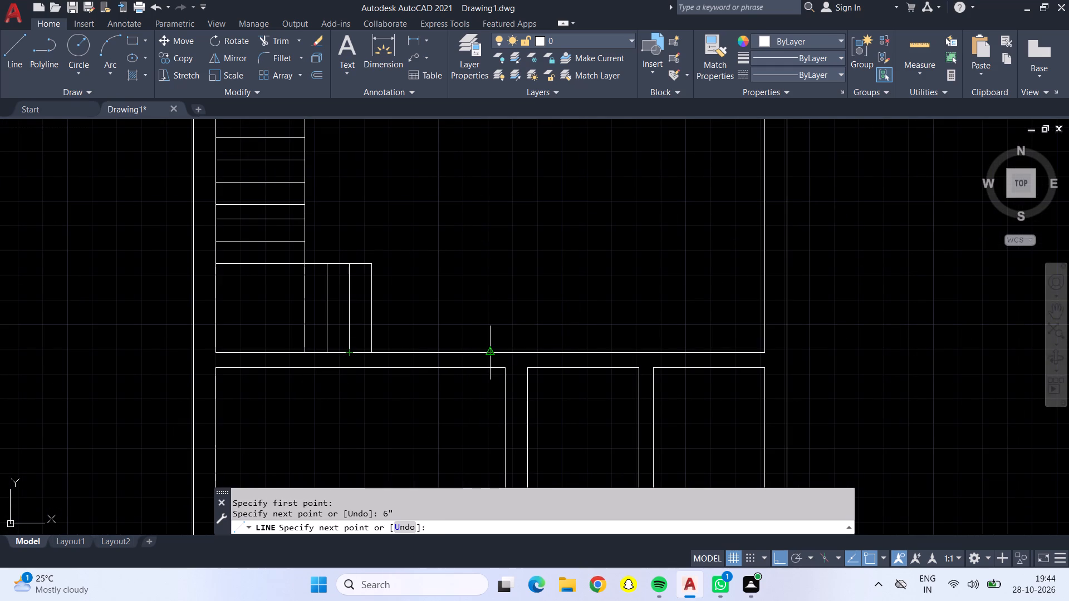
{"action": "left_click_drag", "start_coordinate": [493, 354], "coordinate": [485, 353]}
{"action": "type", "text": "3'"}
{"action": "key", "text": "Return"}
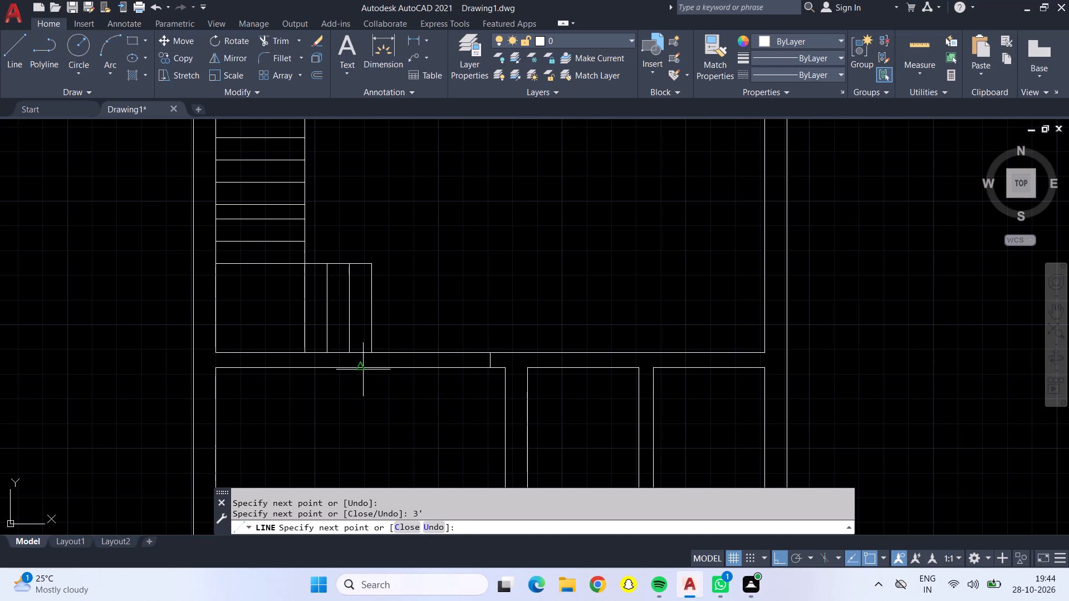
{"action": "left_click", "coordinate": [400, 370]}
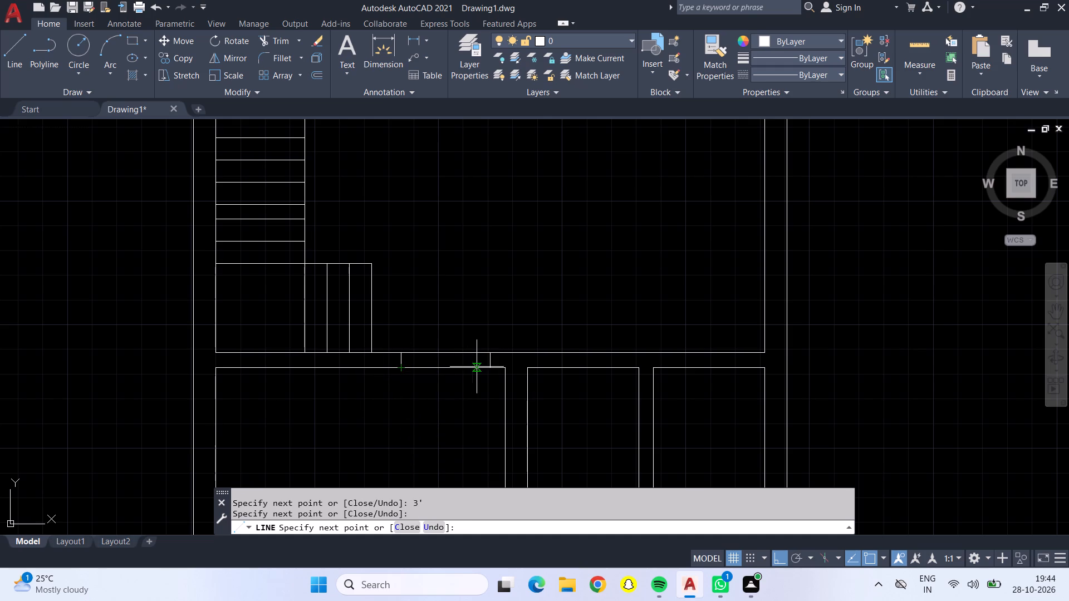
{"action": "left_click", "coordinate": [490, 366]}
{"action": "key", "text": "Return"}
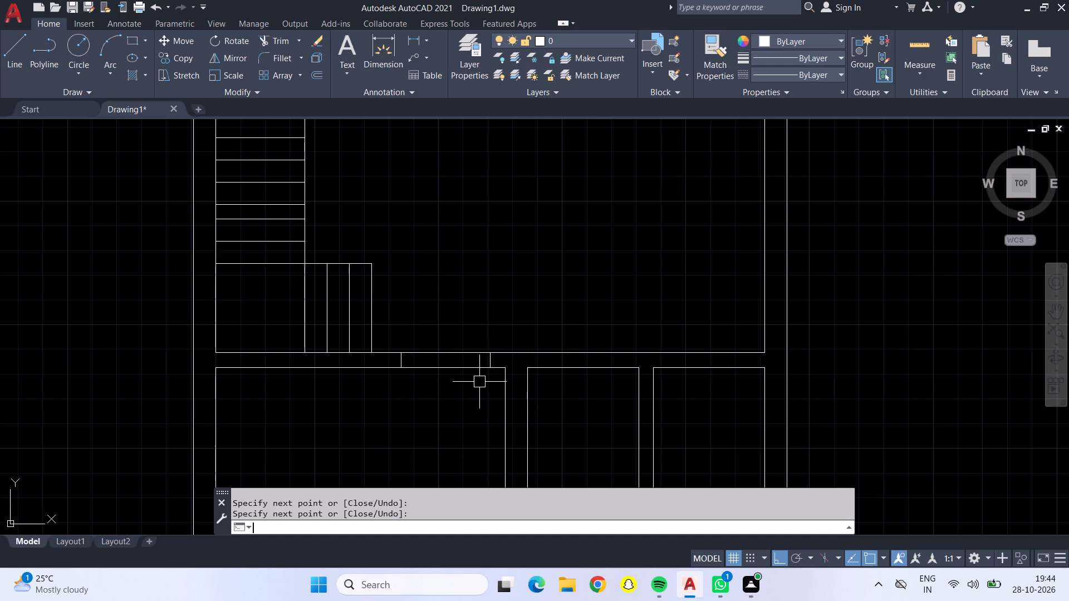
Draw a jamb line across the L-shaped counter room's top wall, 3" from the room's top-left corner.
{"action": "scroll", "coordinate": [419, 431], "scroll_direction": "down", "scroll_amount": 1}
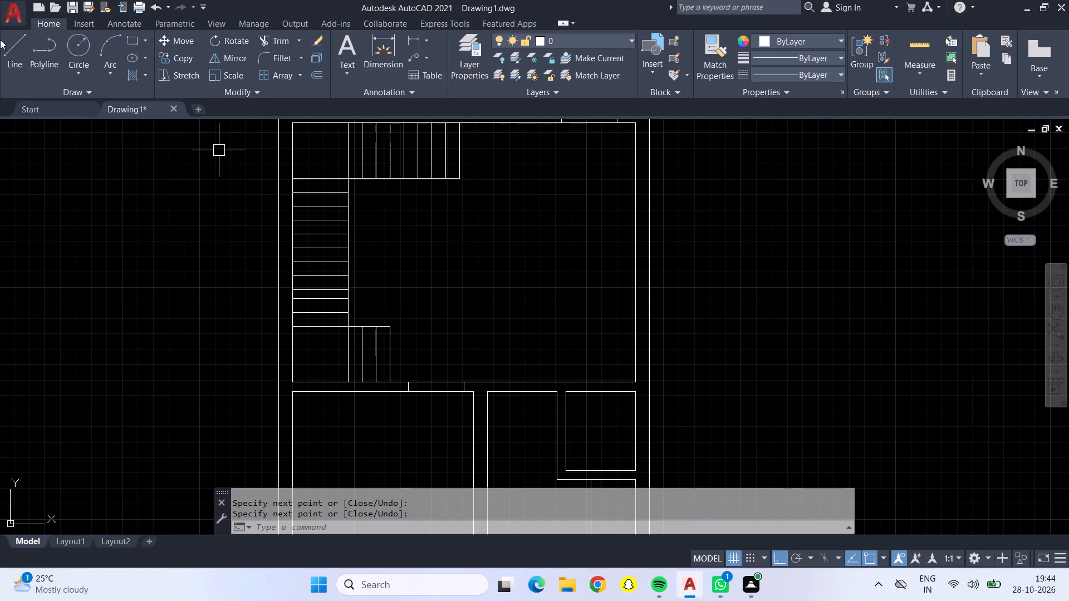
{"action": "left_click", "coordinate": [14, 56]}
{"action": "middle_click_drag", "start_coordinate": [506, 406], "coordinate": [403, 406]}
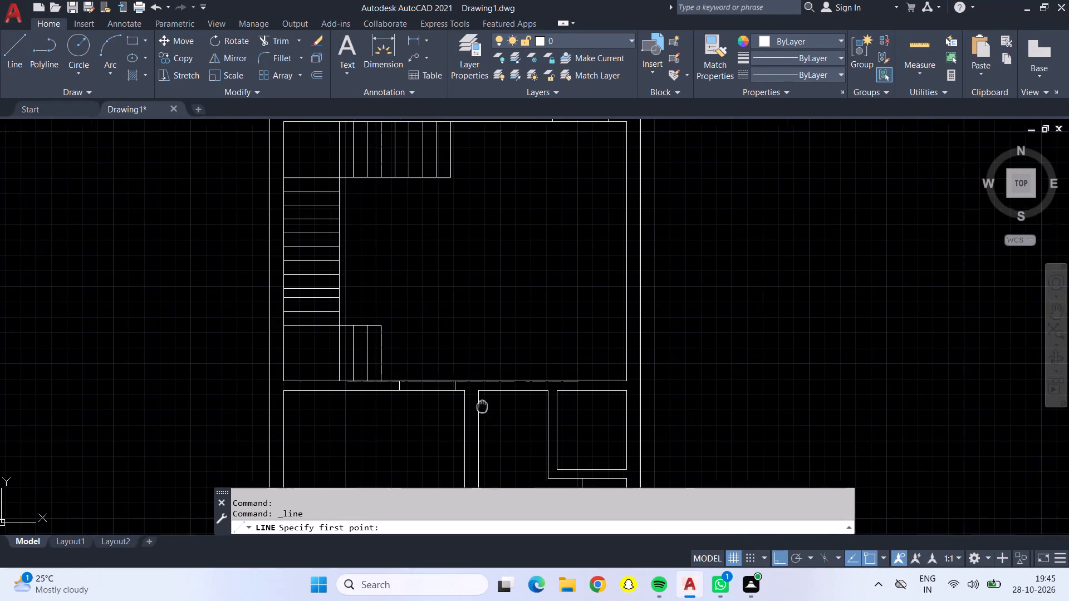
{"action": "middle_click_drag", "start_coordinate": [403, 406], "coordinate": [274, 393]}
{"action": "scroll", "coordinate": [269, 382], "scroll_direction": "up", "scroll_amount": 4}
{"action": "middle_click_drag", "start_coordinate": [304, 398], "coordinate": [329, 392]}
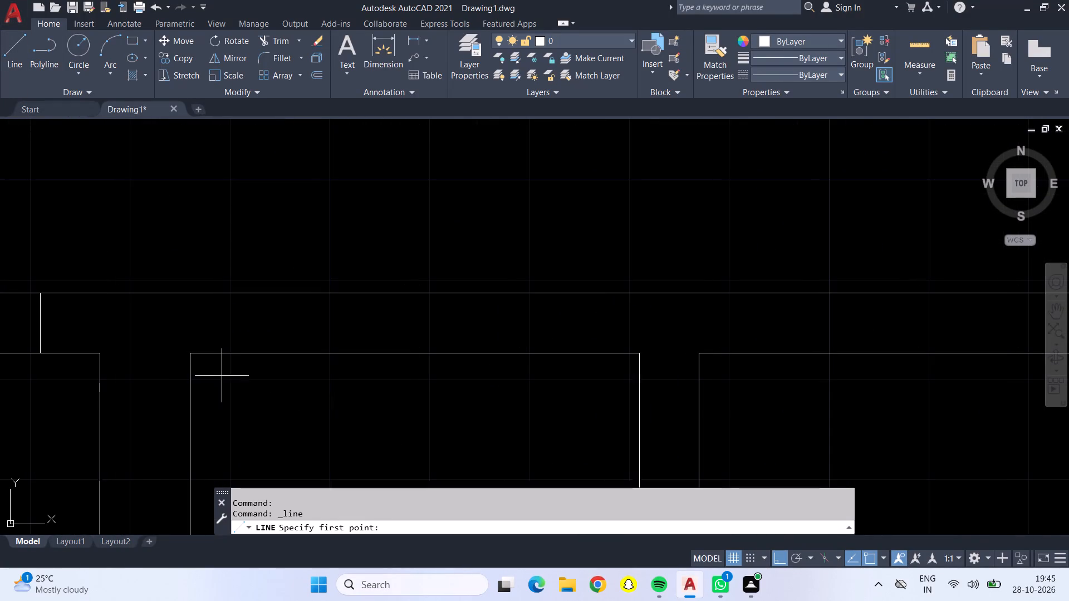
{"action": "left_click", "coordinate": [190, 352]}
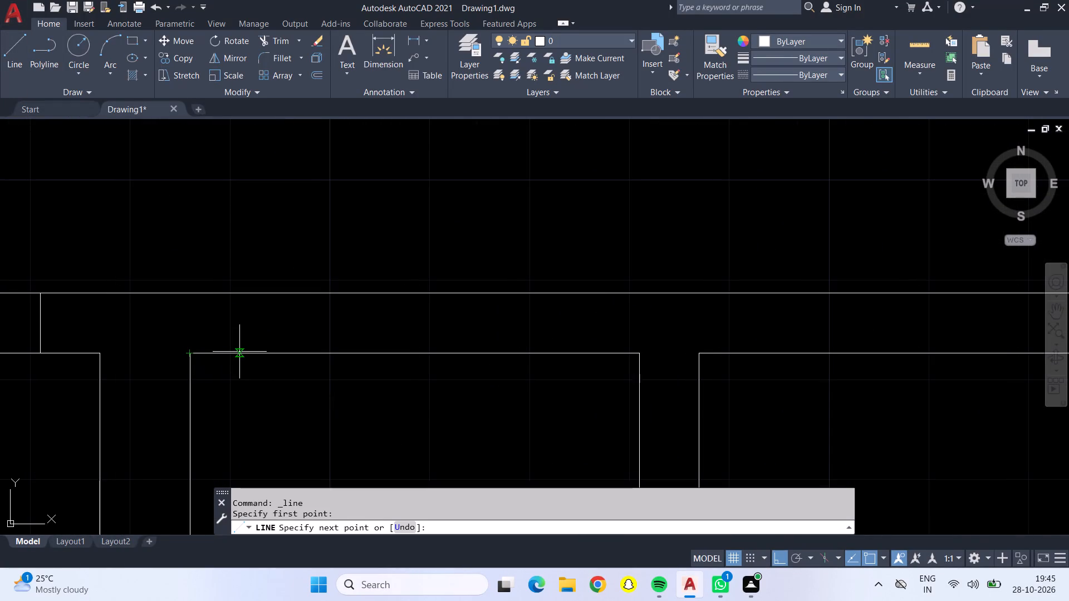
{"action": "type", "text": "3\""}
{"action": "key", "text": "Return"}
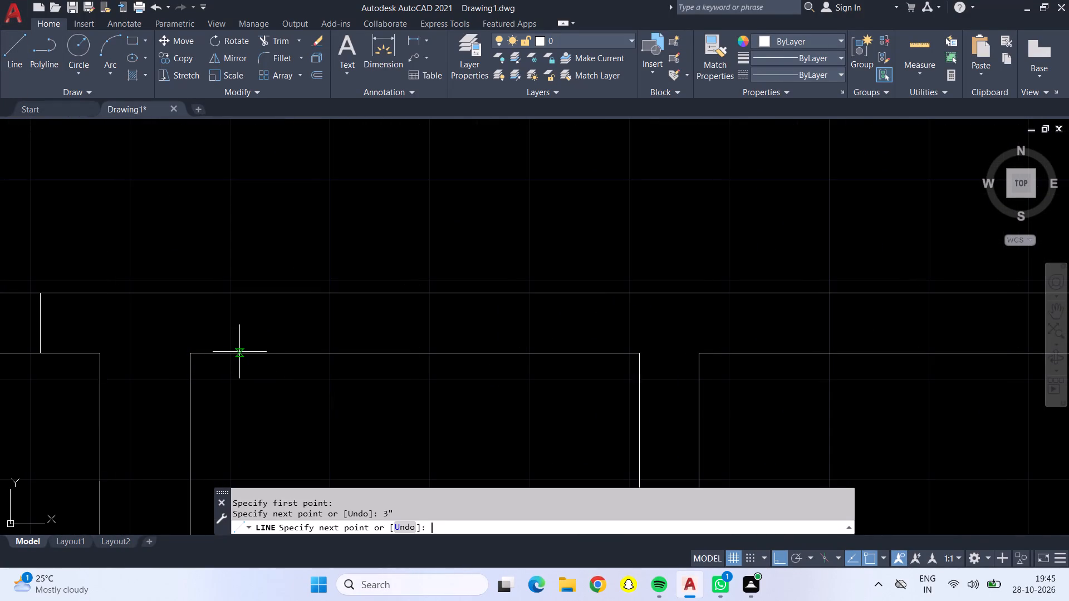
{"action": "left_click", "coordinate": [221, 295]}
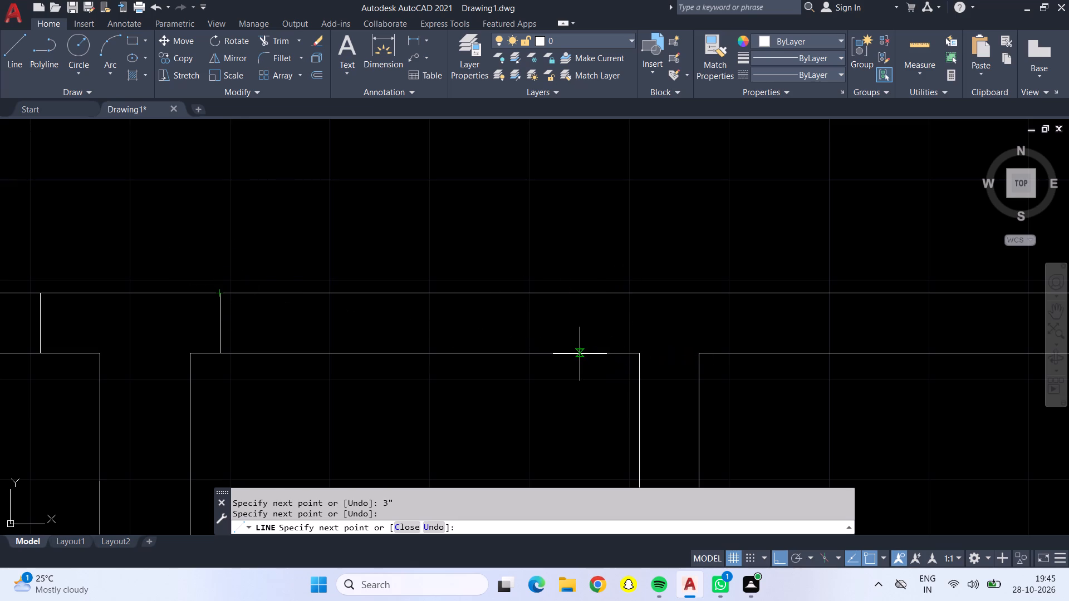
{"action": "key", "text": "Escape"}
Draw the opposite jamb line across the counter room's top wall, 3" from the top-right corner beside the small room.
{"action": "left_click", "coordinate": [18, 59]}
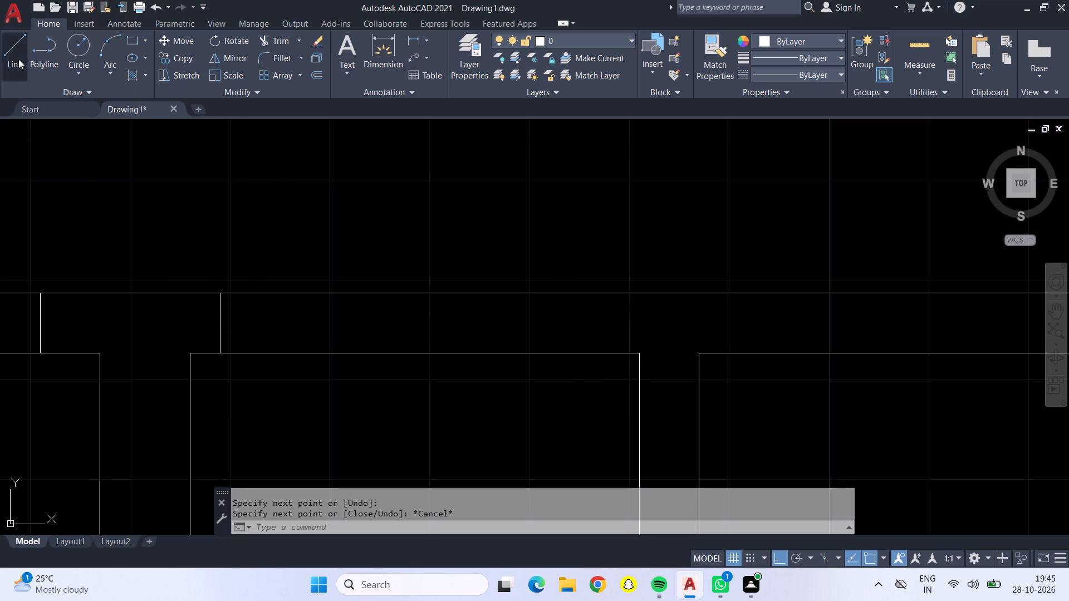
{"action": "left_click", "coordinate": [639, 353]}
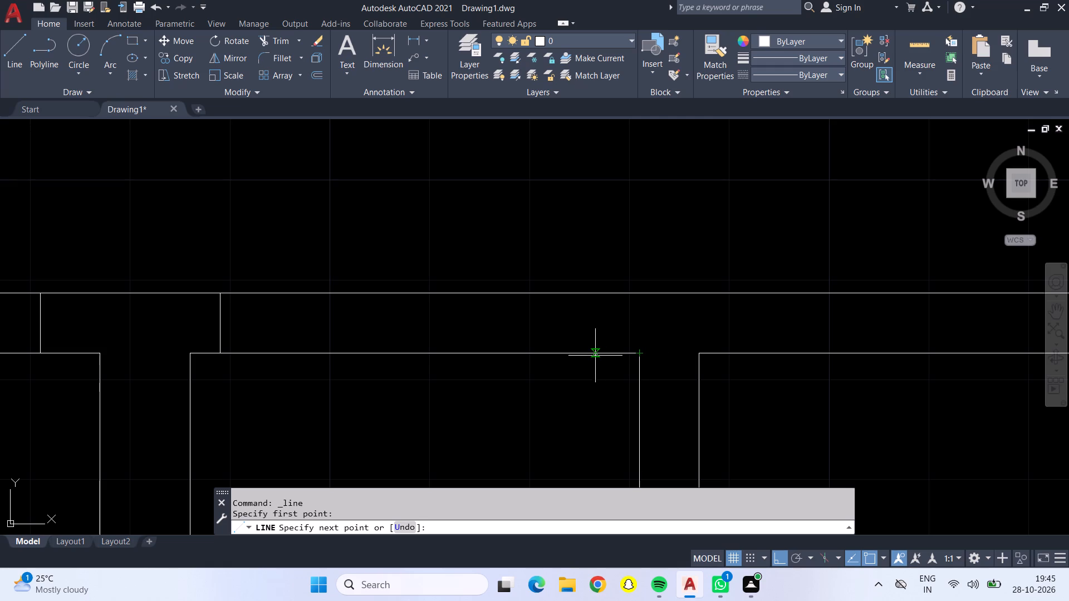
{"action": "type", "text": "3\""}
{"action": "key", "text": "Return"}
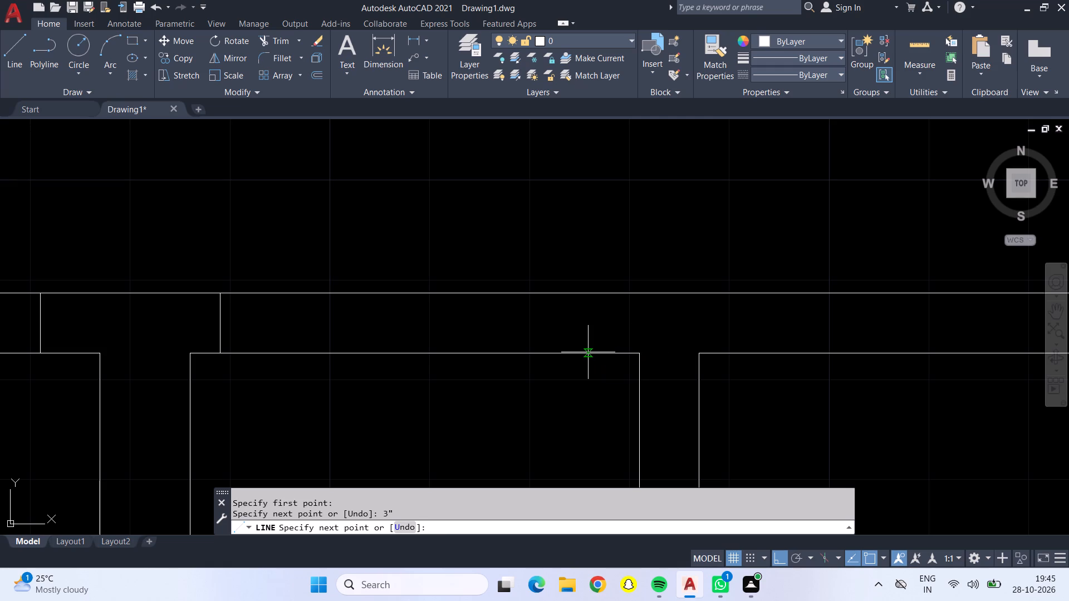
{"action": "left_click", "coordinate": [606, 296]}
{"action": "key", "text": "Return"}
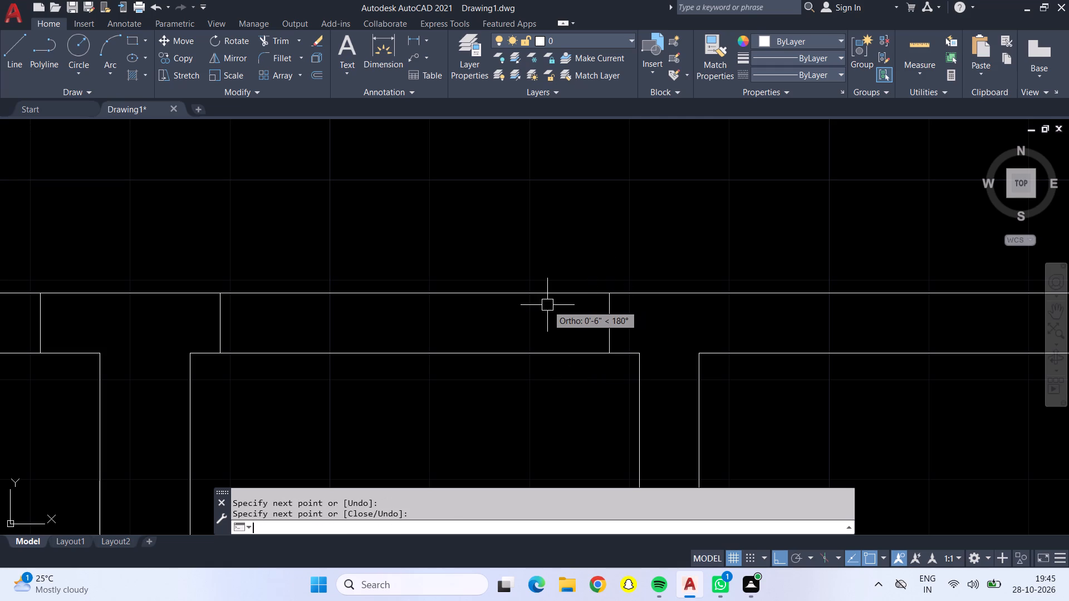
Draw a line joining the counter room's top-right corner to the small room's top-left corner across the partition.
{"action": "scroll", "coordinate": [491, 339], "scroll_direction": "down", "scroll_amount": 2}
{"action": "middle_click_drag", "start_coordinate": [644, 438], "coordinate": [574, 363]}
{"action": "middle_click_drag", "start_coordinate": [571, 352], "coordinate": [566, 312]}
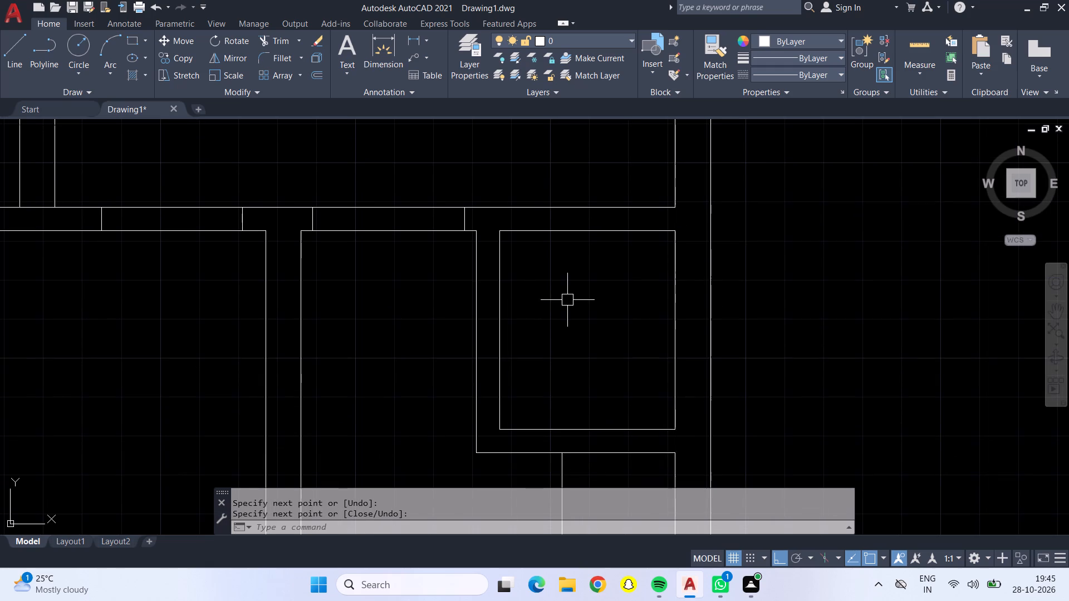
{"action": "left_click", "coordinate": [17, 40]}
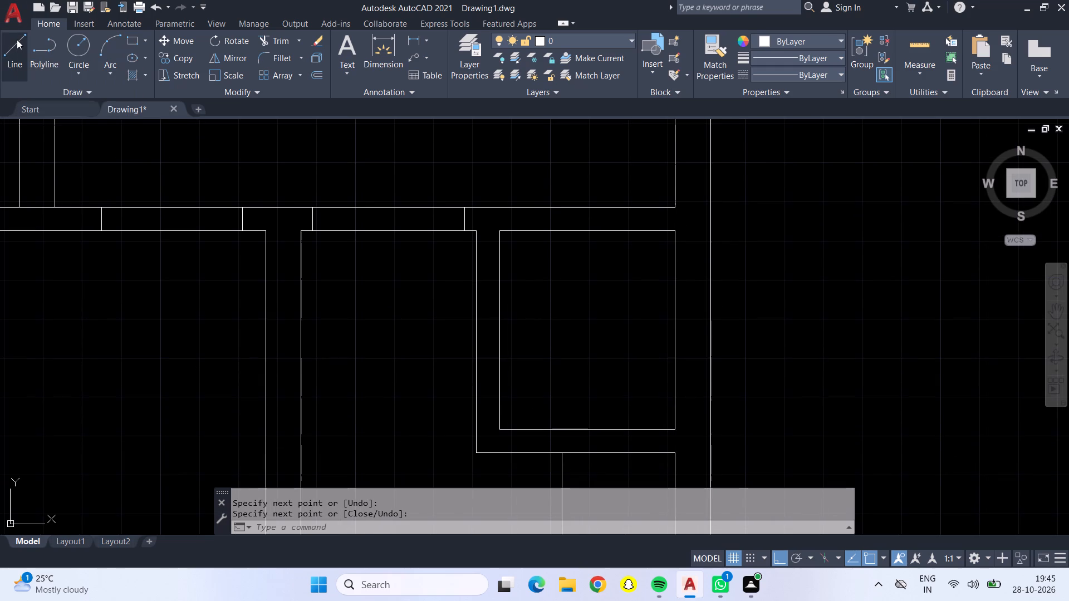
{"action": "scroll", "coordinate": [470, 248], "scroll_direction": "up", "scroll_amount": 3}
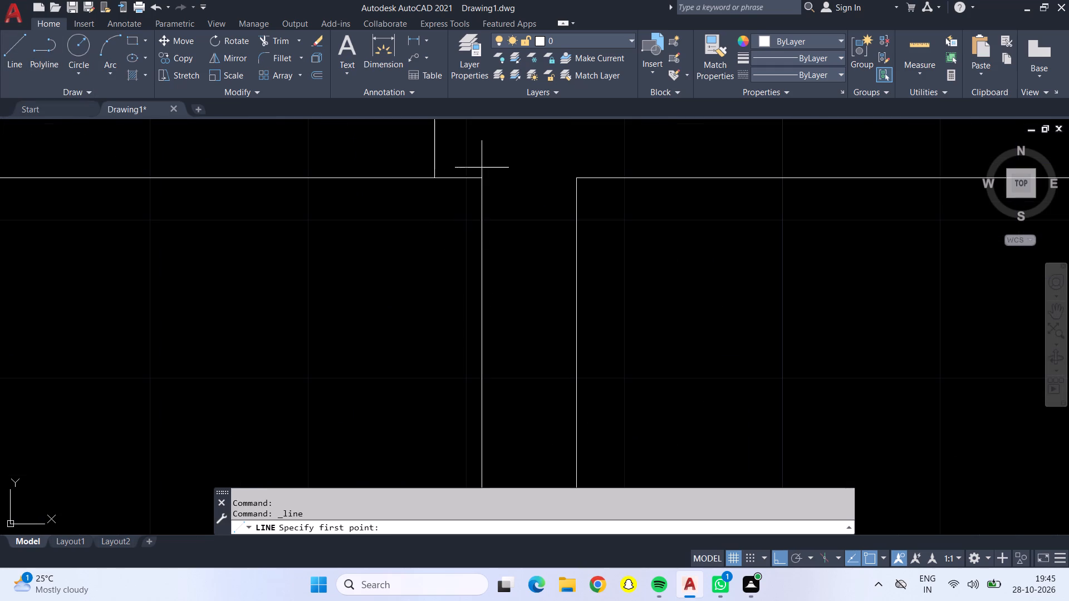
{"action": "left_click", "coordinate": [482, 176]}
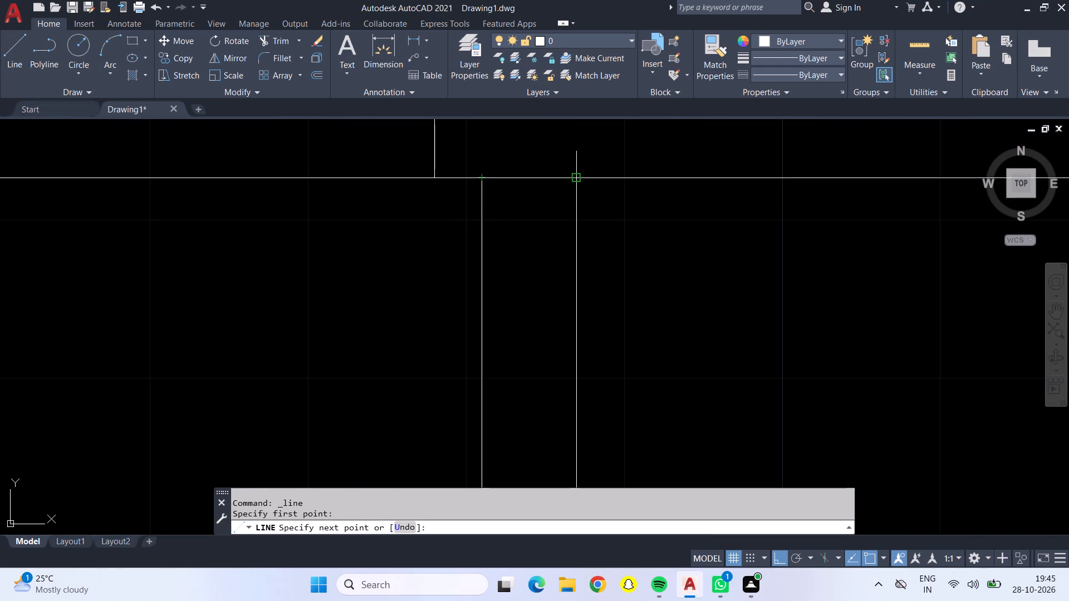
{"action": "left_click", "coordinate": [578, 177]}
{"action": "key", "text": "Return"}
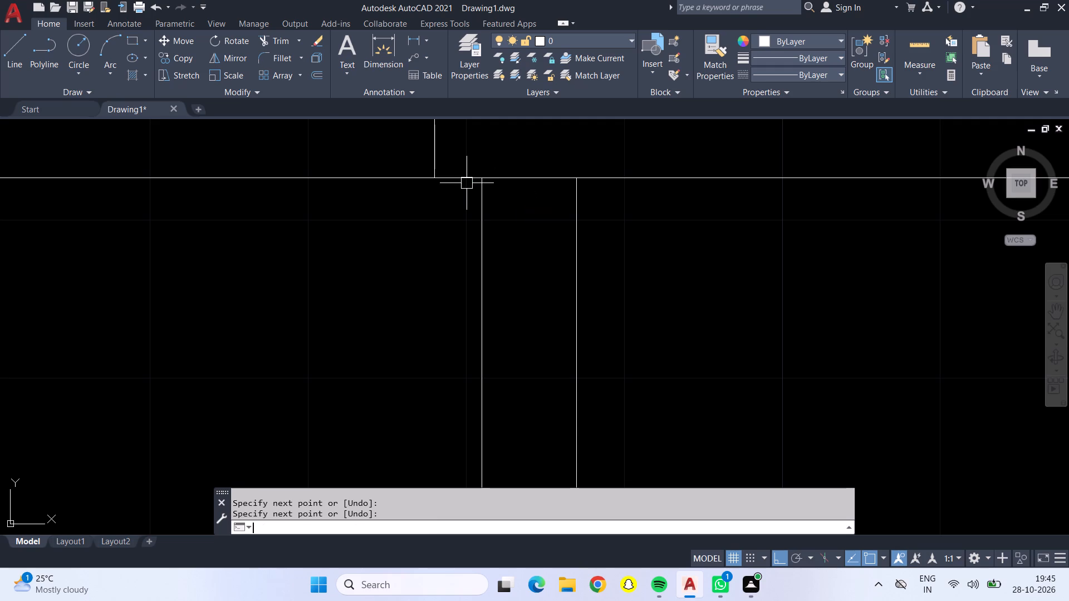
Draw a line from the small room's bottom-left corner across the partition to its far face.
{"action": "left_click", "coordinate": [11, 51]}
{"action": "scroll", "coordinate": [156, 176], "scroll_direction": "down", "scroll_amount": 2}
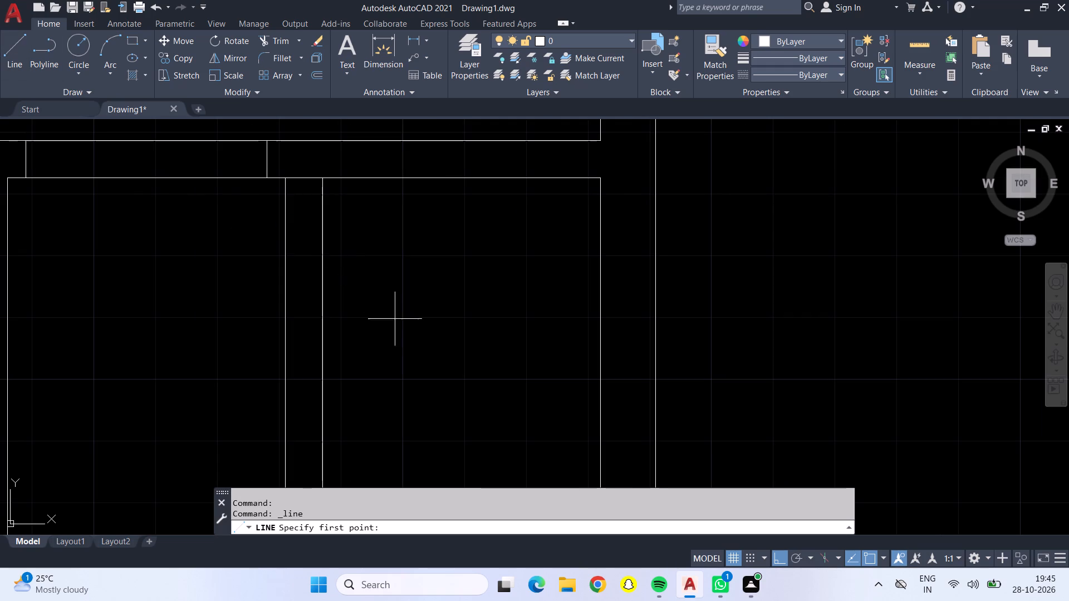
{"action": "middle_click_drag", "start_coordinate": [395, 319], "coordinate": [413, 108]}
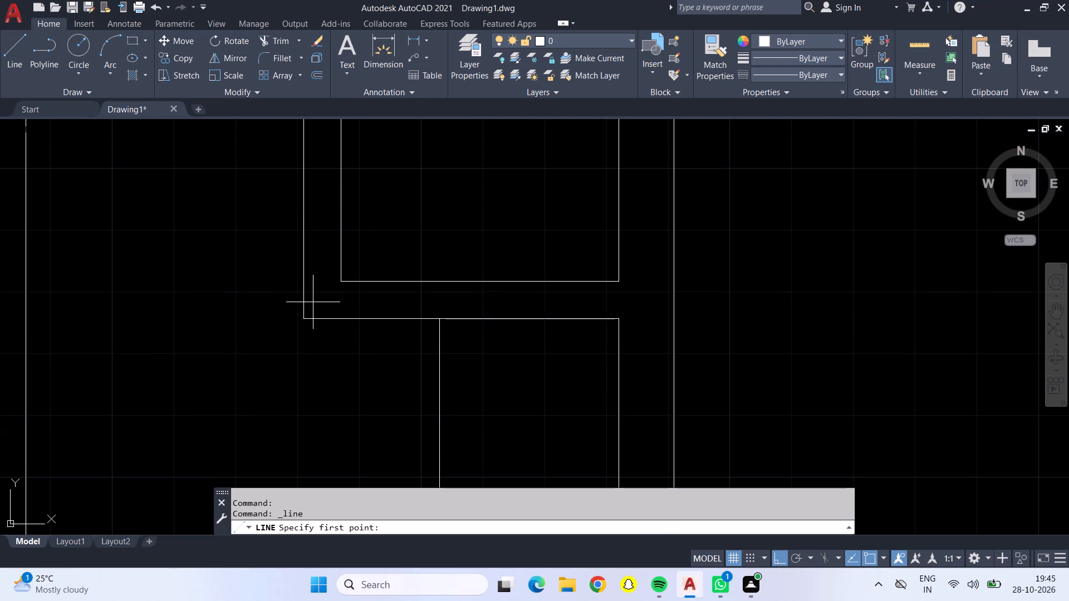
{"action": "scroll", "coordinate": [314, 310], "scroll_direction": "up", "scroll_amount": 2}
{"action": "left_click_drag", "start_coordinate": [382, 234], "coordinate": [375, 234]}
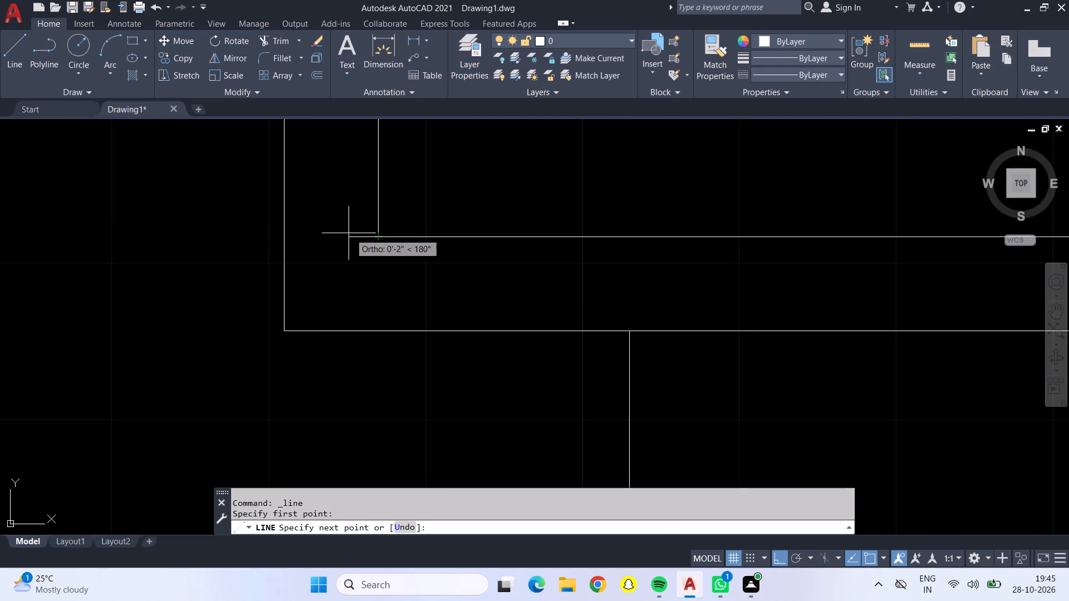
{"action": "left_click", "coordinate": [287, 235]}
{"action": "key", "text": "Return"}
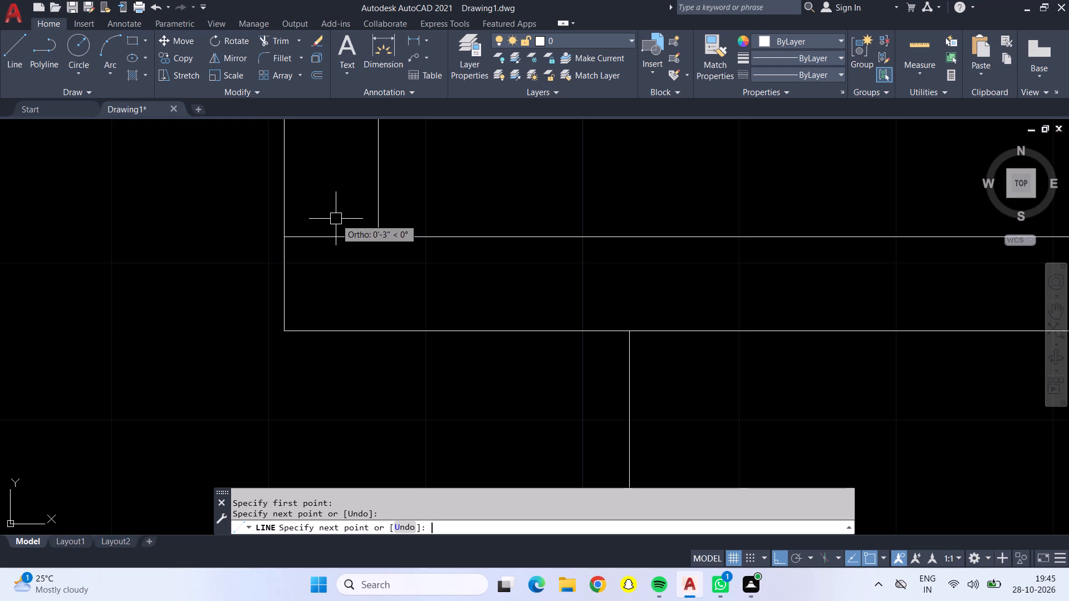
Trim away both vertical partition lines between the counter room and the small room.
{"action": "scroll", "coordinate": [17, 380], "scroll_direction": "down", "scroll_amount": 3}
{"action": "middle_click_drag", "start_coordinate": [226, 209], "coordinate": [355, 232]}
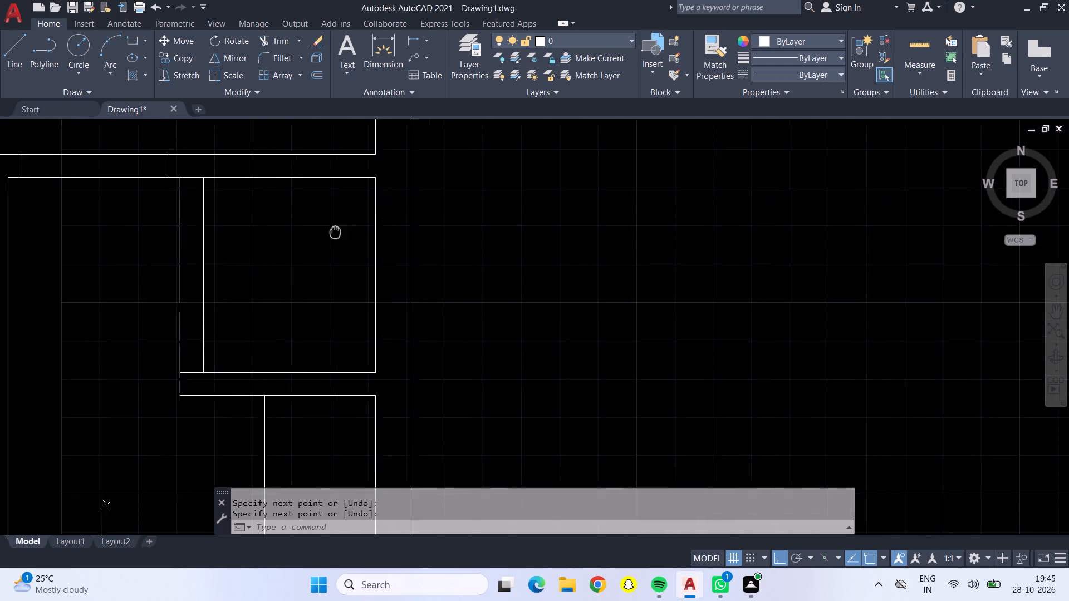
{"action": "middle_click_drag", "start_coordinate": [355, 232], "coordinate": [407, 213]}
{"action": "left_click", "coordinate": [283, 41]}
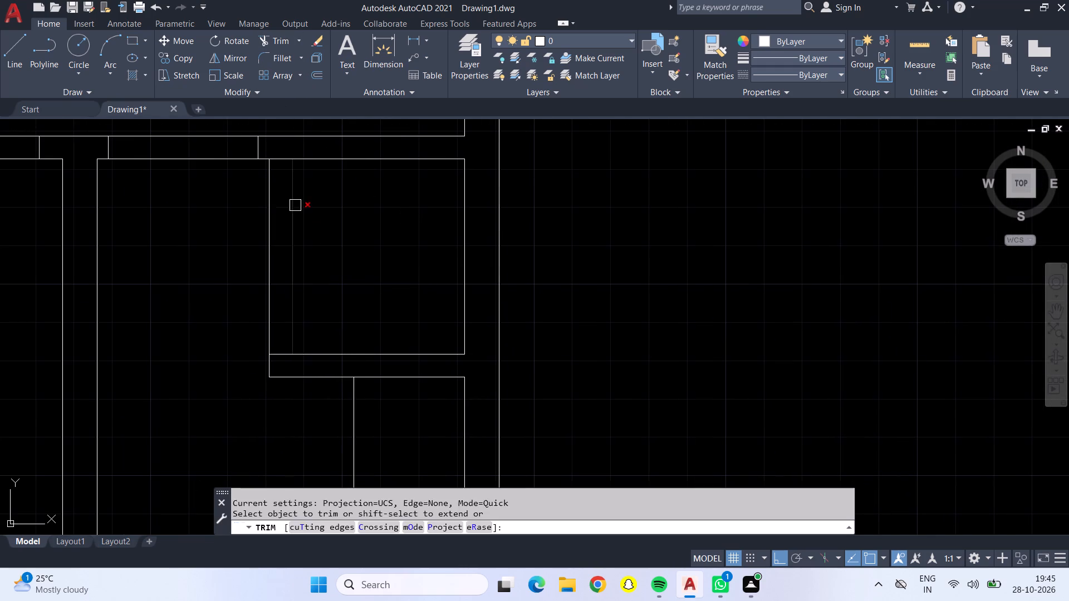
{"action": "left_click_drag", "start_coordinate": [304, 224], "coordinate": [262, 224]}
Trim the wall lines between the two jambs in the counter room's top wall to open the doorway.
{"action": "scroll", "coordinate": [258, 224], "scroll_direction": "down", "scroll_amount": 2}
{"action": "middle_click_drag", "start_coordinate": [258, 226], "coordinate": [384, 269]}
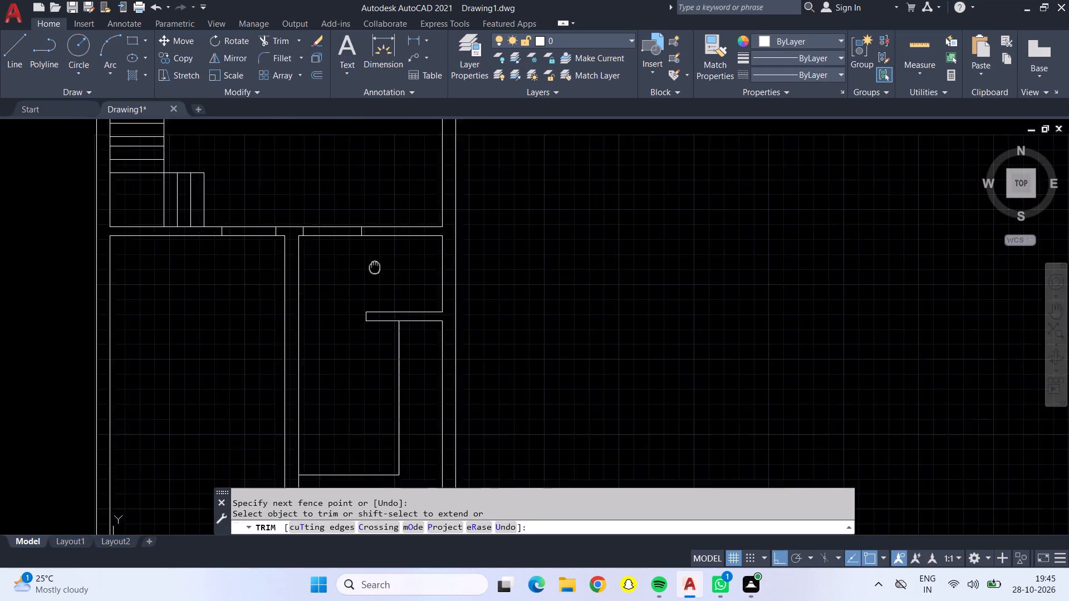
{"action": "middle_click_drag", "start_coordinate": [384, 269], "coordinate": [416, 269]}
{"action": "left_click_drag", "start_coordinate": [395, 213], "coordinate": [395, 269]}
Trim the wall lines out of the large upper room's 3' door opening and the top-left room's 2'5" door opening.
{"action": "left_click", "coordinate": [302, 210]}
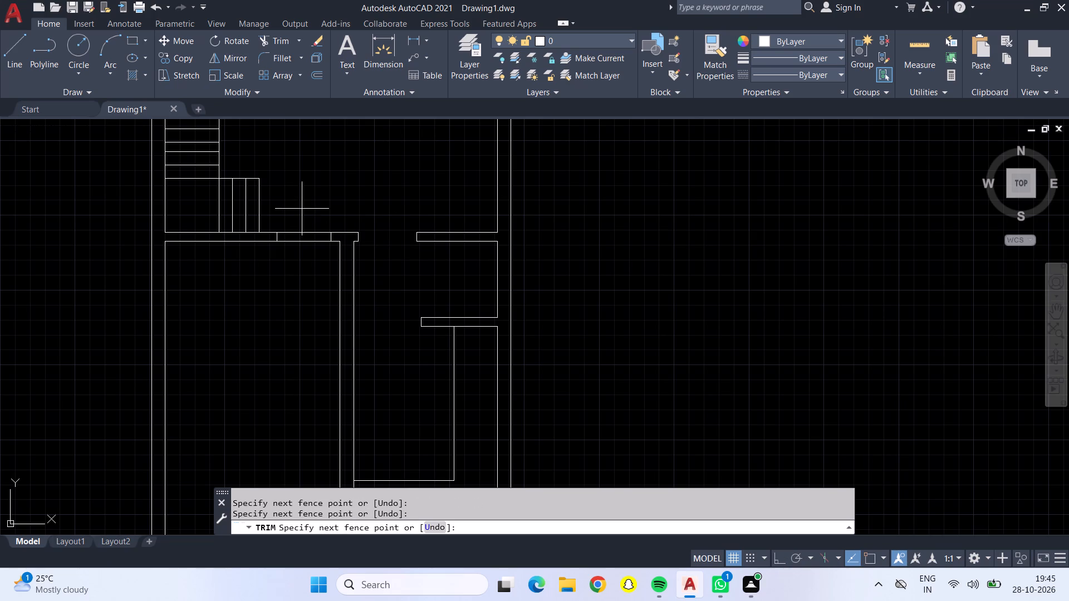
{"action": "scroll", "coordinate": [302, 208], "scroll_direction": "down", "scroll_amount": 1}
{"action": "middle_click_drag", "start_coordinate": [314, 179], "coordinate": [336, 428]}
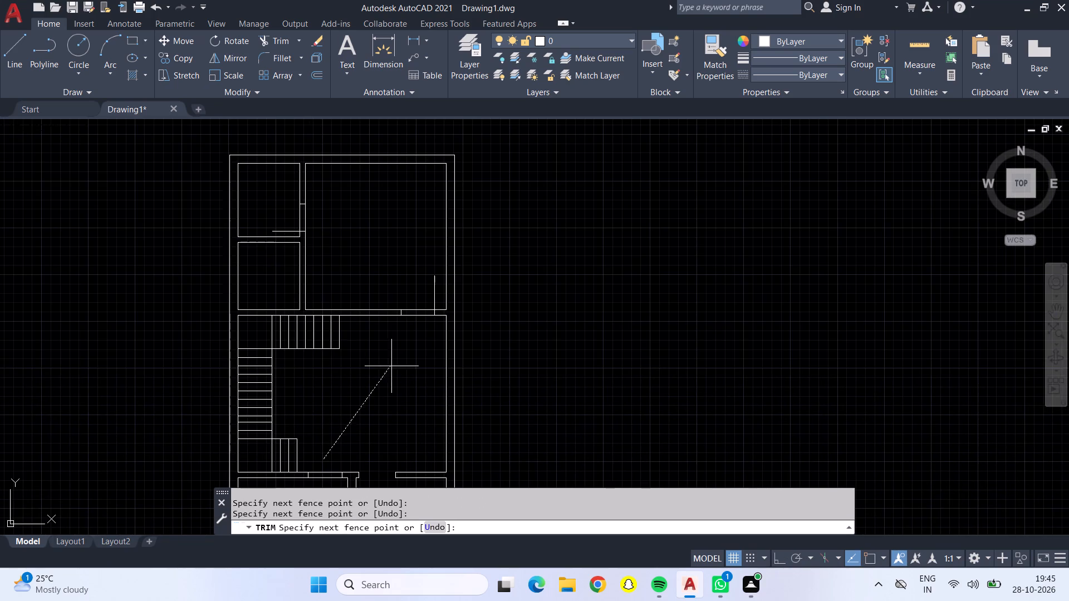
{"action": "left_click", "coordinate": [418, 303]}
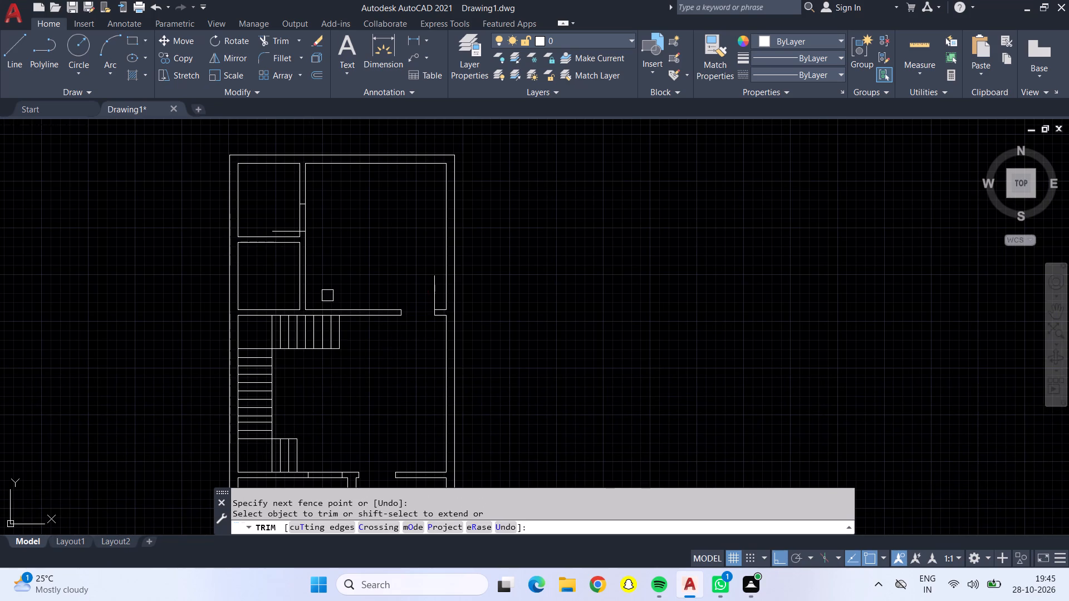
{"action": "left_click_drag", "start_coordinate": [285, 217], "coordinate": [330, 213]}
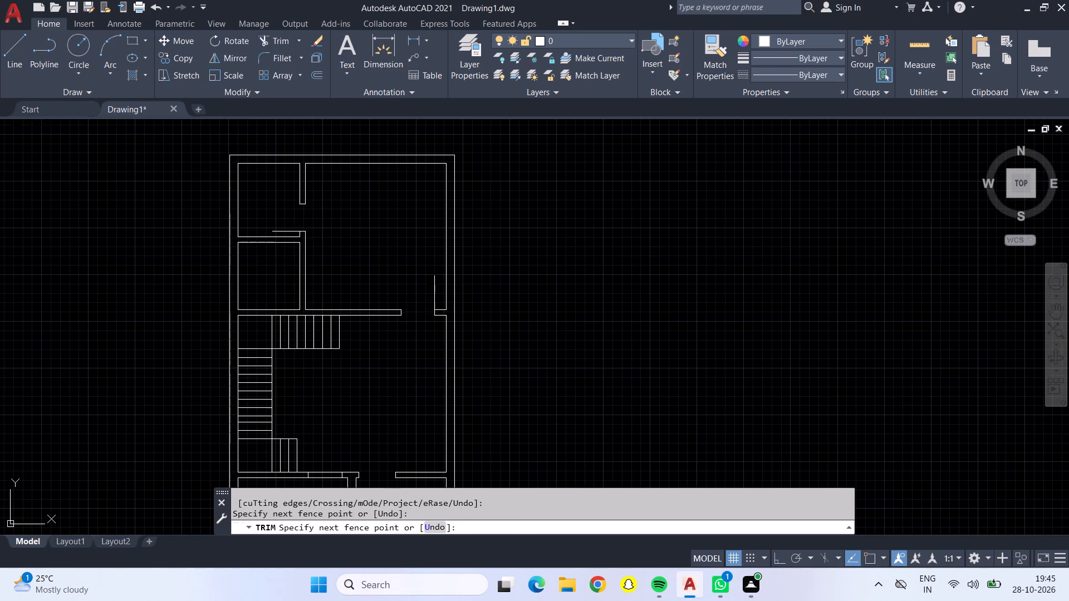
Quick-measure the top-left room and the partition segment above its door opening.
{"action": "scroll", "coordinate": [332, 216], "scroll_direction": "down", "scroll_amount": 2}
{"action": "scroll", "coordinate": [312, 237], "scroll_direction": "up", "scroll_amount": 6}
{"action": "middle_click_drag", "start_coordinate": [306, 236], "coordinate": [320, 270]}
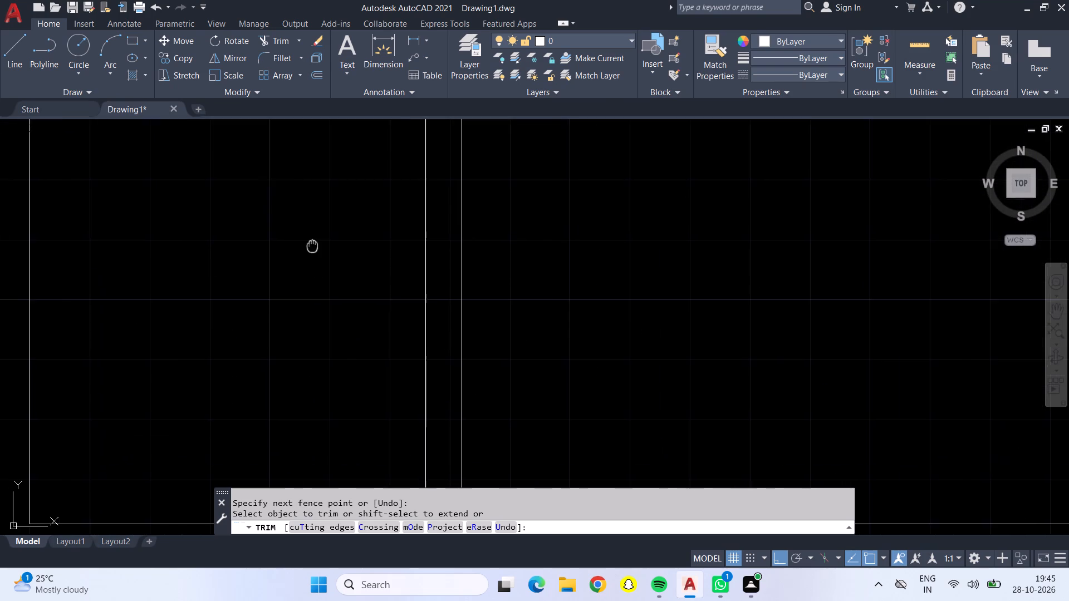
{"action": "middle_click_drag", "start_coordinate": [320, 270], "coordinate": [341, 364]}
{"action": "scroll", "coordinate": [341, 364], "scroll_direction": "down", "scroll_amount": 1}
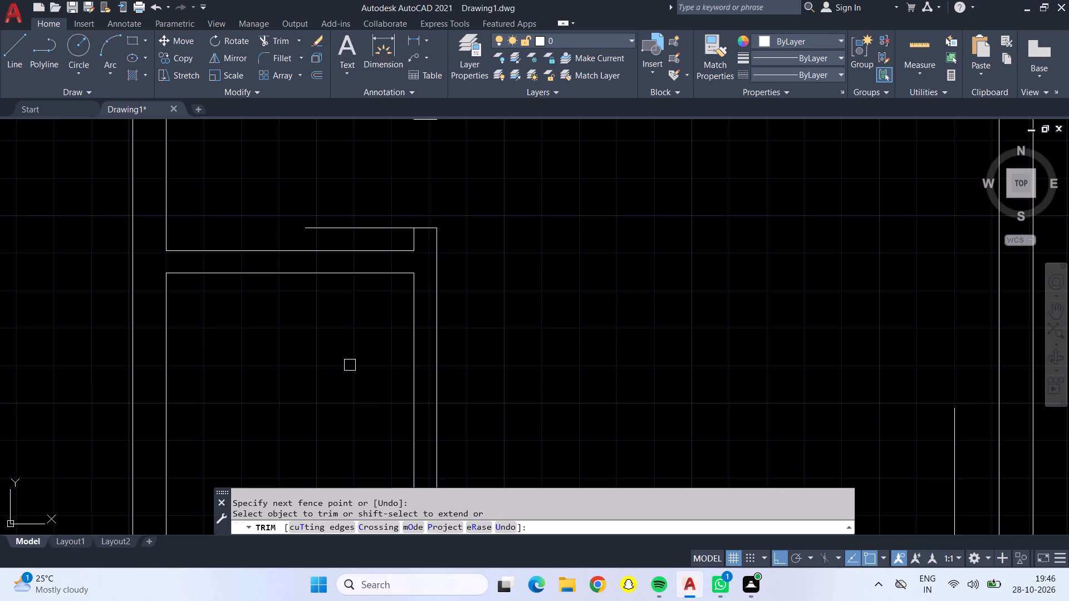
{"action": "scroll", "coordinate": [339, 359], "scroll_direction": "down", "scroll_amount": 1}
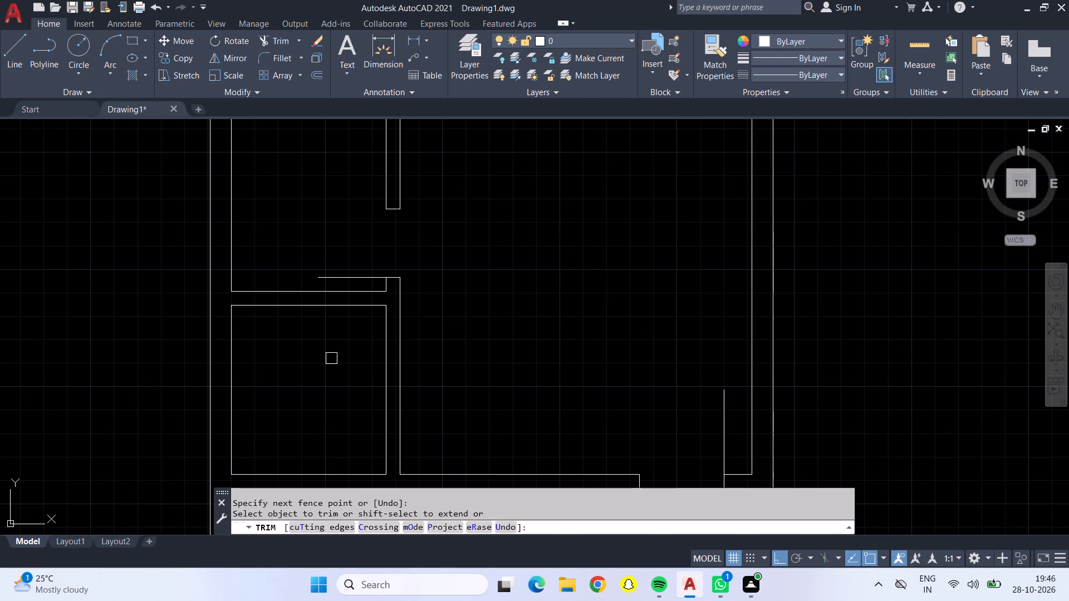
{"action": "middle_click_drag", "start_coordinate": [331, 358], "coordinate": [330, 435]}
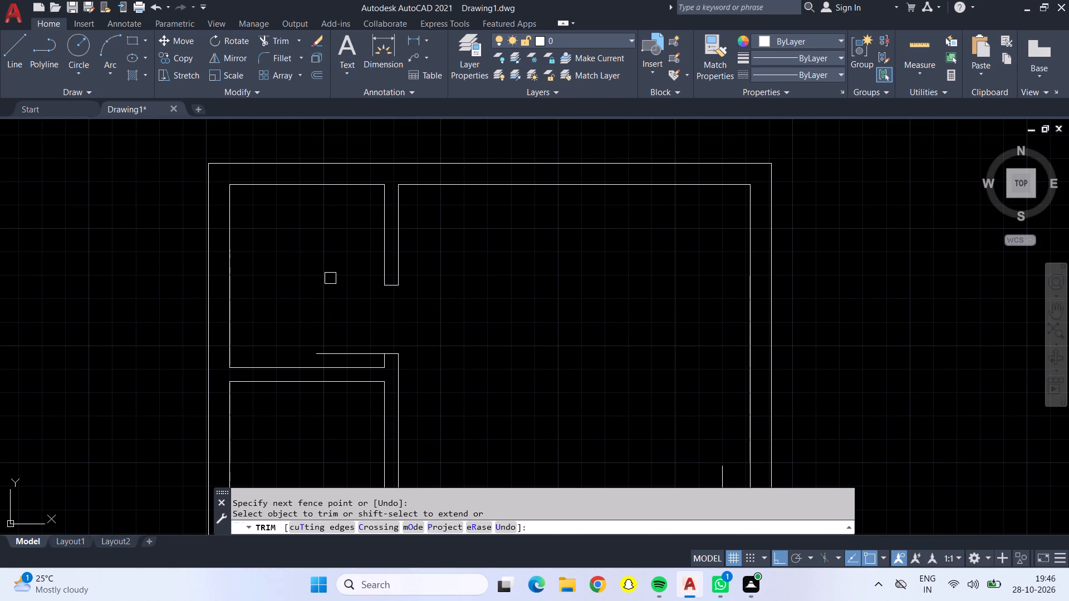
{"action": "left_click_drag", "start_coordinate": [930, 48], "coordinate": [924, 47]}
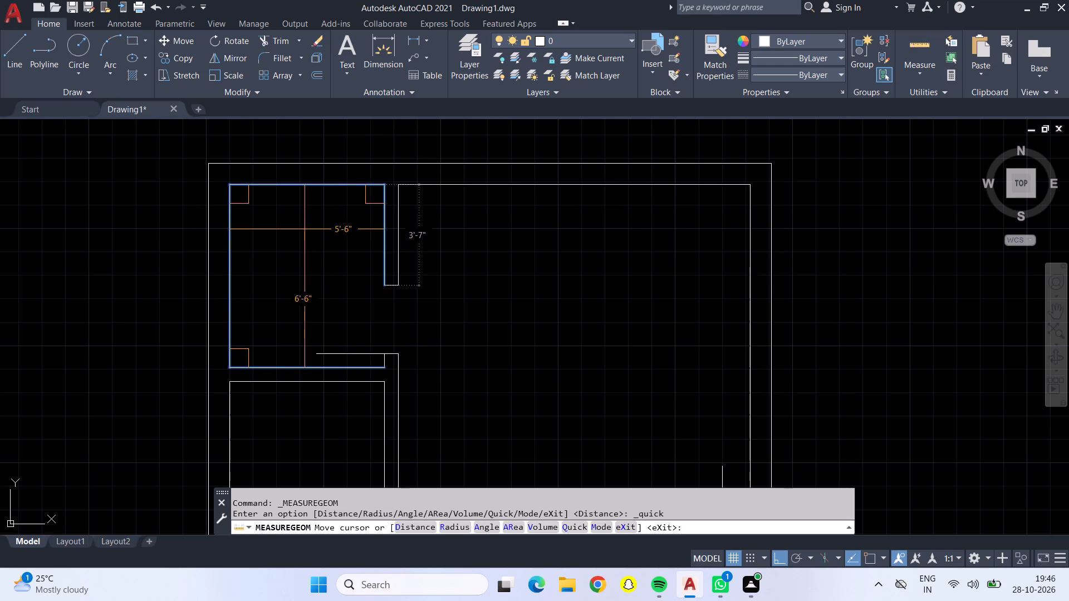
{"action": "key", "text": "Escape"}
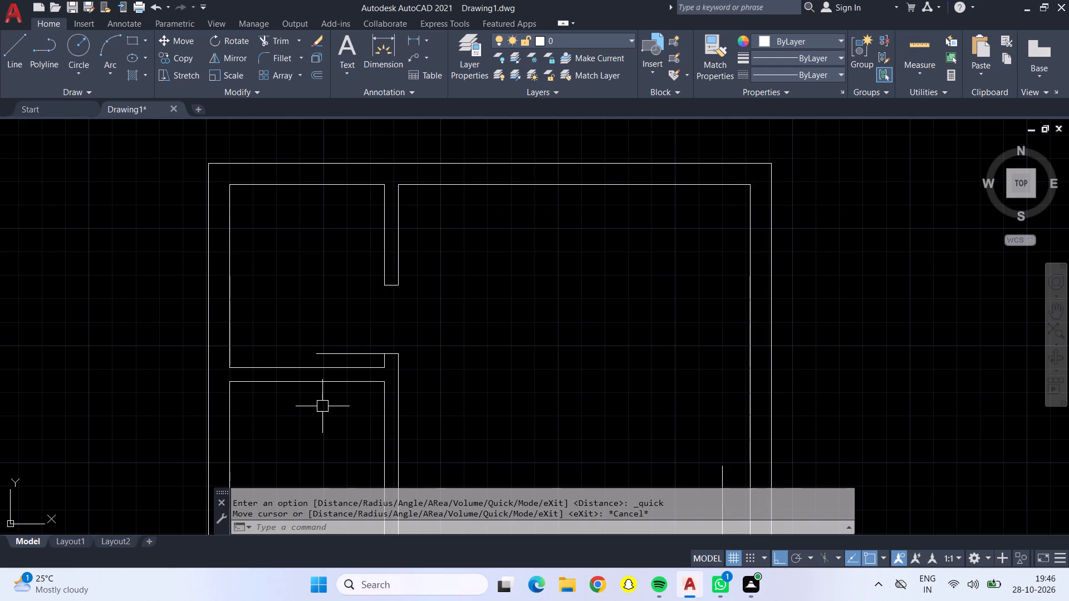
Draw a line from the lower small room's top-left inner corner 6" along its top wall, then a 2' door leaf downward.
{"action": "left_click", "coordinate": [14, 62]}
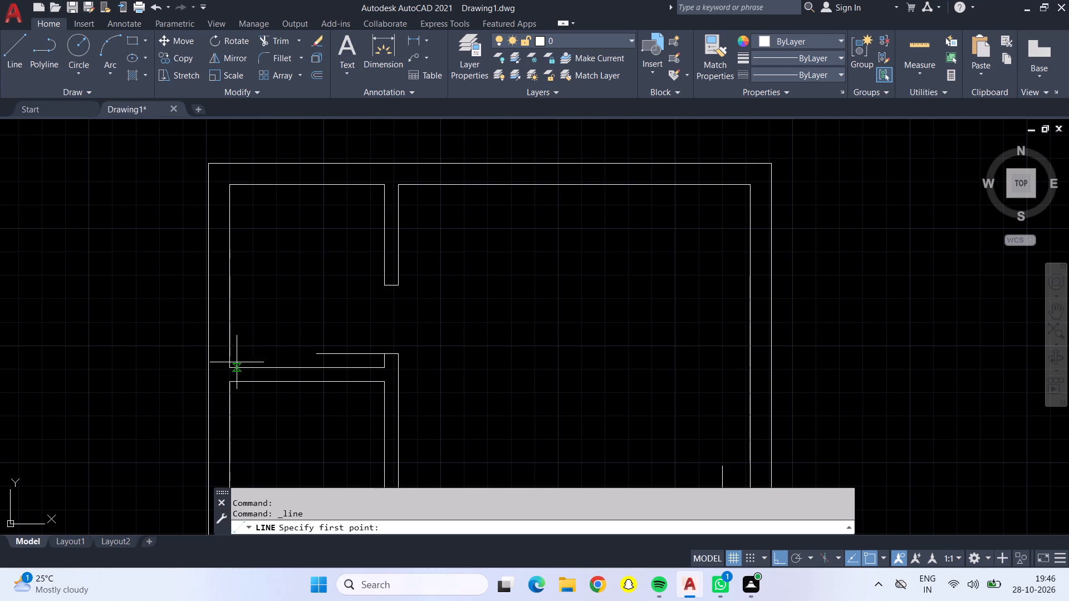
{"action": "scroll", "coordinate": [237, 366], "scroll_direction": "up", "scroll_amount": 1}
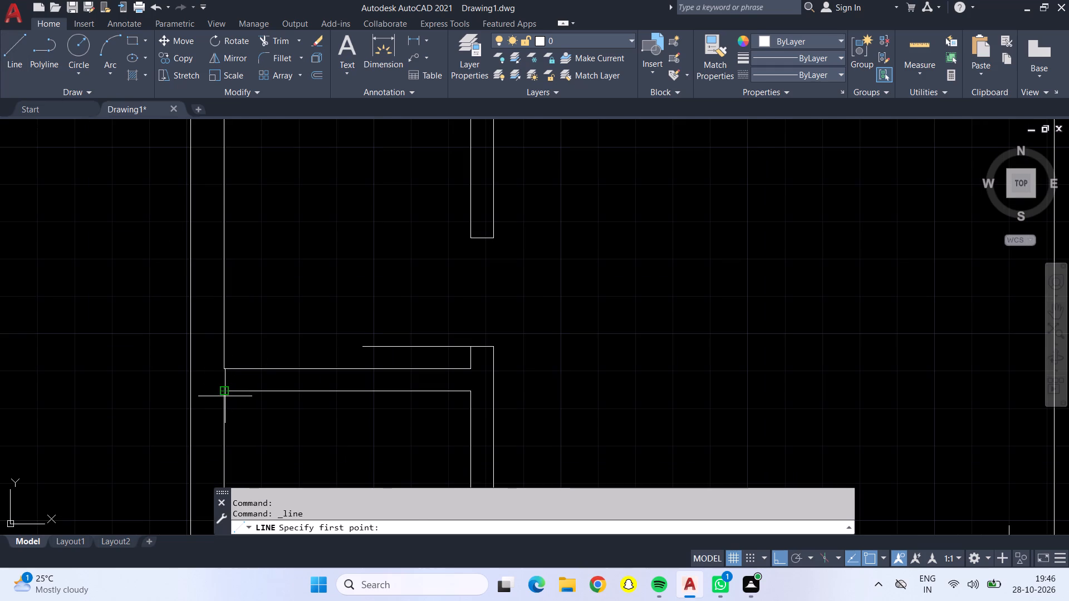
{"action": "left_click", "coordinate": [225, 390]}
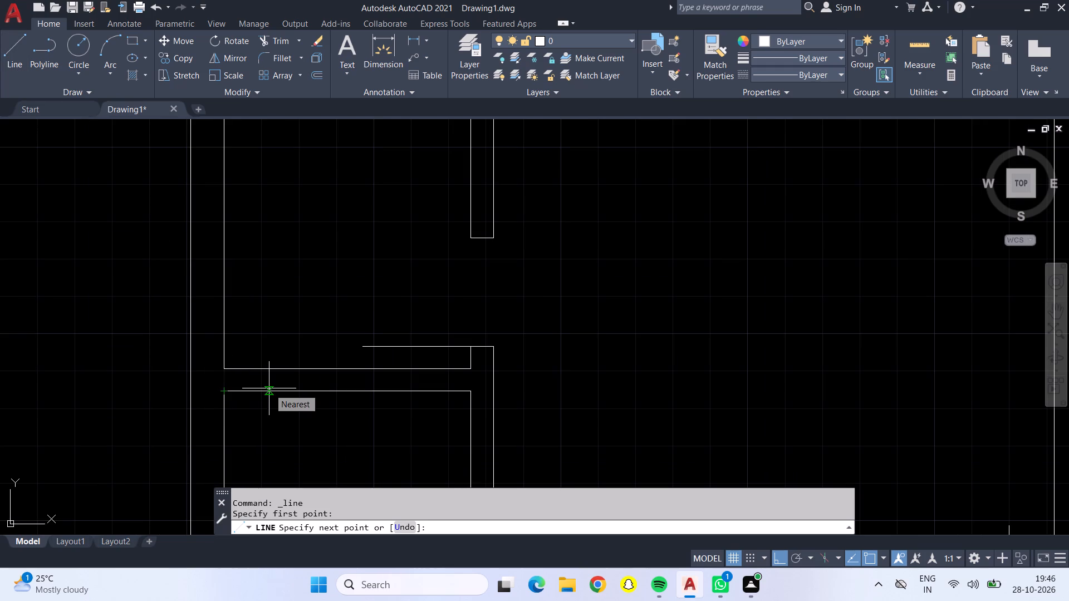
{"action": "type", "text": "6\""}
{"action": "key", "text": "Return"}
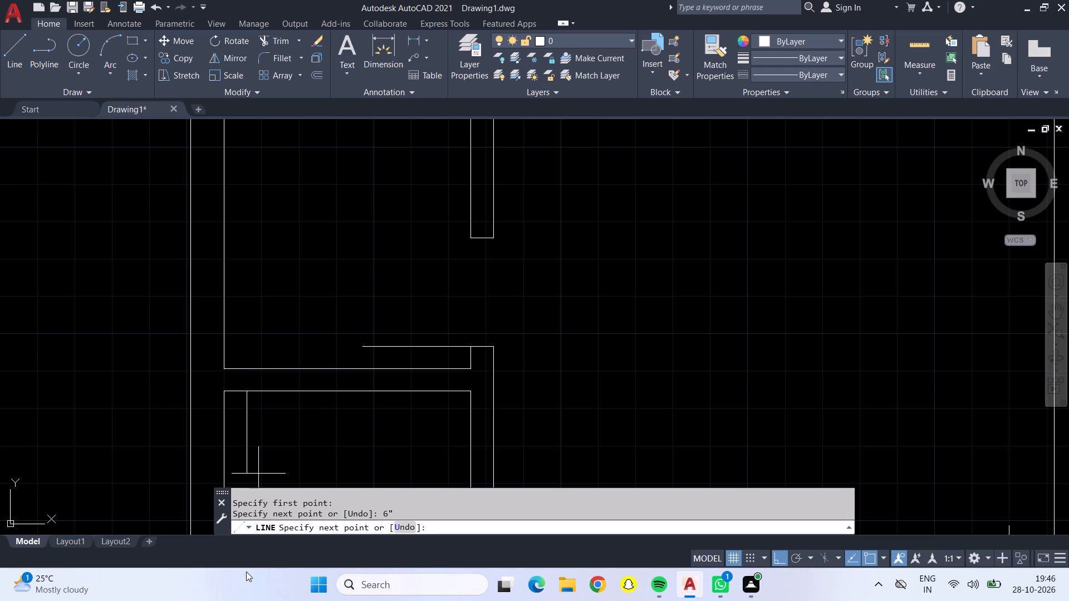
{"action": "type", "text": "2'"}
{"action": "key", "text": "Return"}
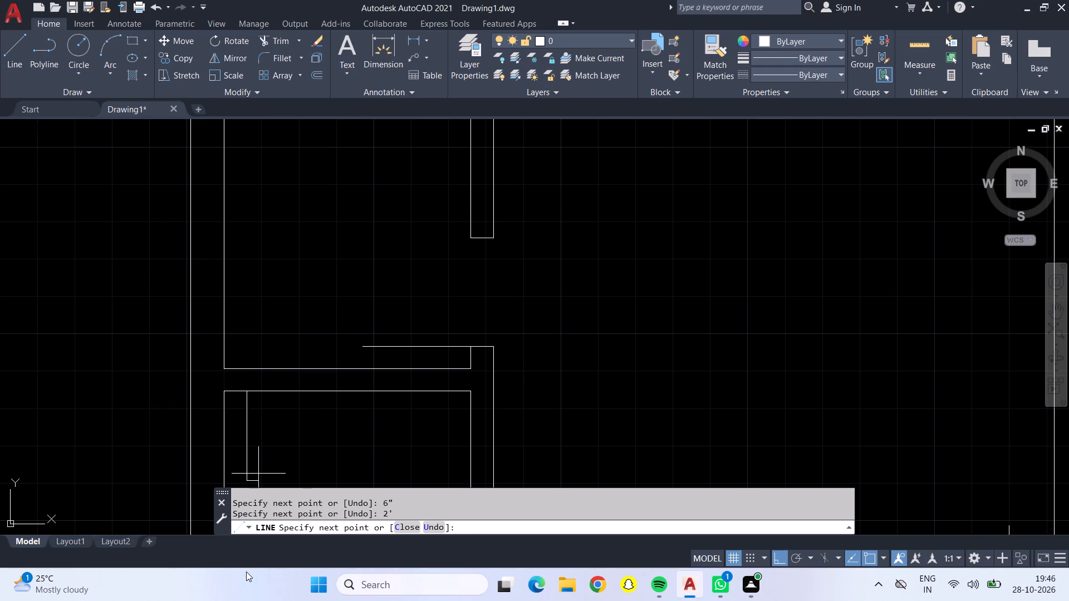
Continue the line from the leaf's top 2' along the wall, across to its upper face, back, and down to form both jambs.
{"action": "left_click", "coordinate": [248, 392]}
{"action": "type", "text": "2'"}
{"action": "key", "text": "Return"}
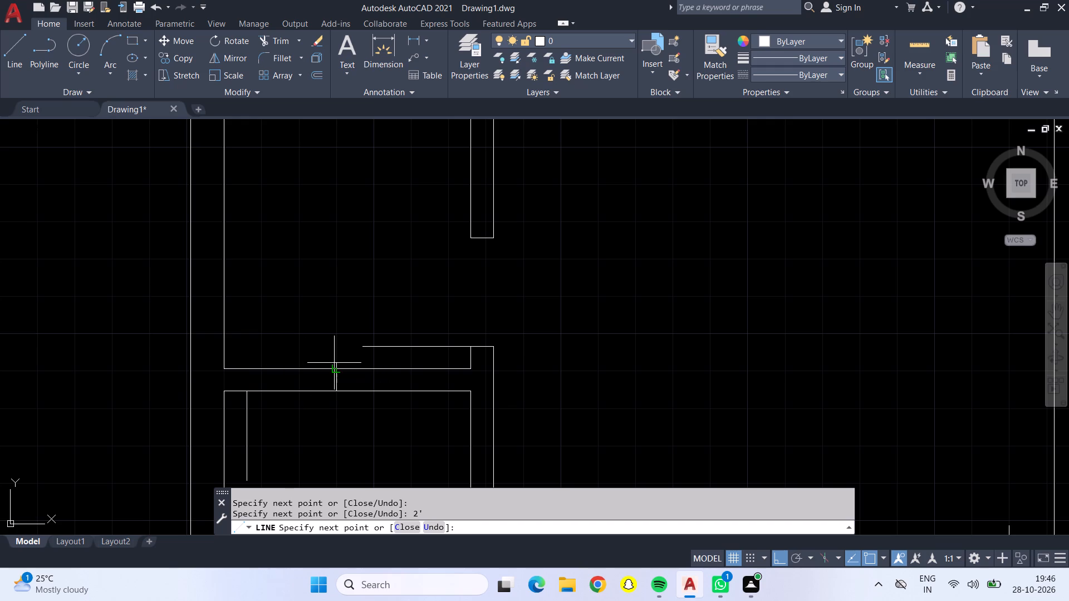
{"action": "left_click_drag", "start_coordinate": [336, 367], "coordinate": [326, 368]}
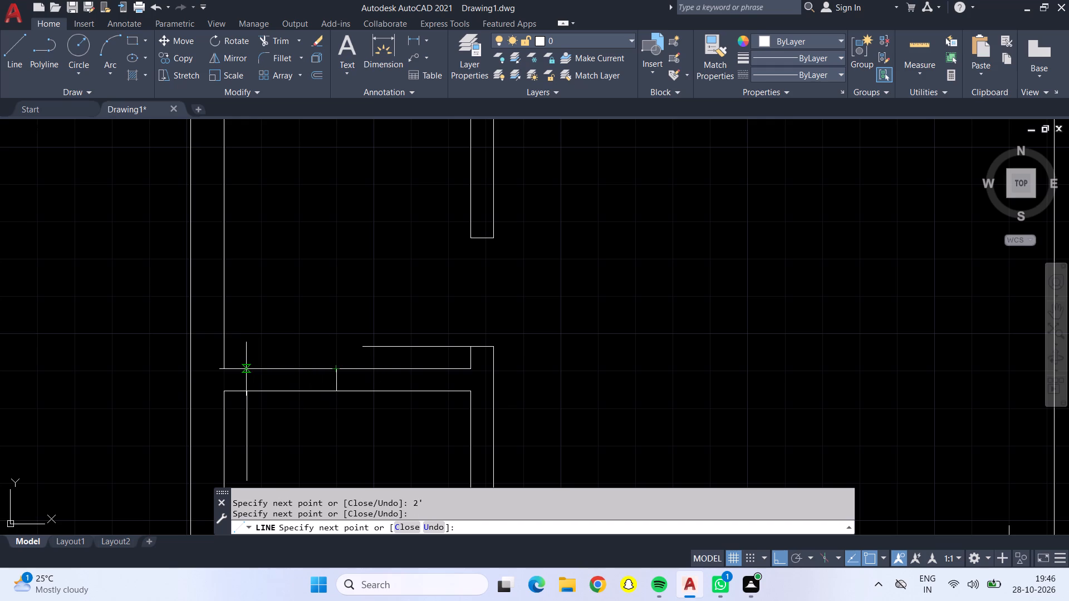
{"action": "left_click", "coordinate": [246, 369]}
{"action": "left_click", "coordinate": [249, 387]}
{"action": "key", "text": "Return"}
Trim both wall lines between the two jambs to open the 2' doorway between the two left rooms.
{"action": "scroll", "coordinate": [272, 388], "scroll_direction": "down", "scroll_amount": 1}
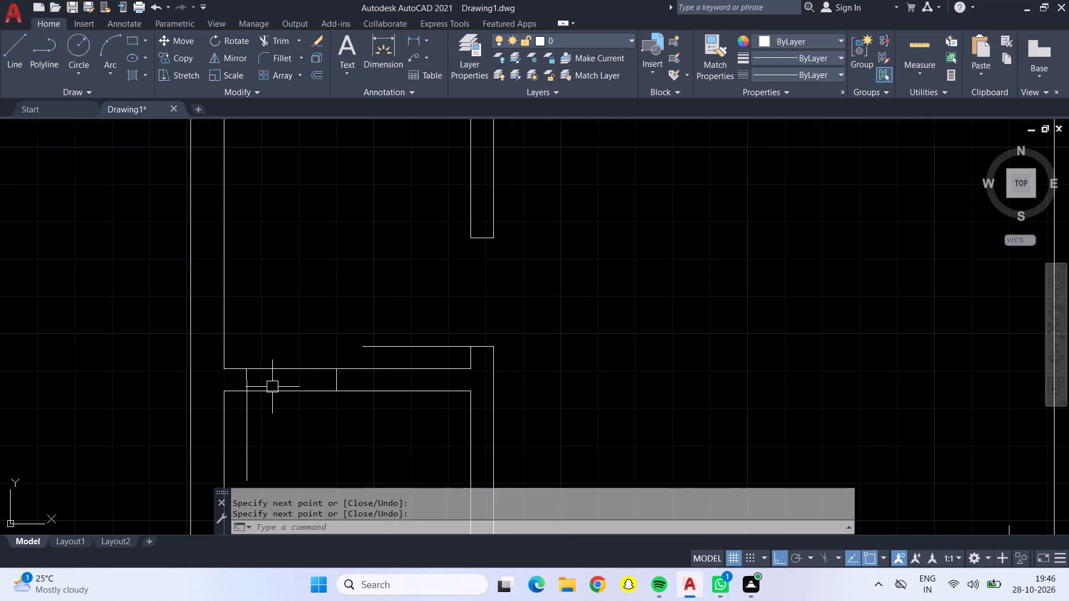
{"action": "scroll", "coordinate": [470, 370], "scroll_direction": "down", "scroll_amount": 1}
{"action": "middle_click_drag", "start_coordinate": [470, 370], "coordinate": [464, 316]}
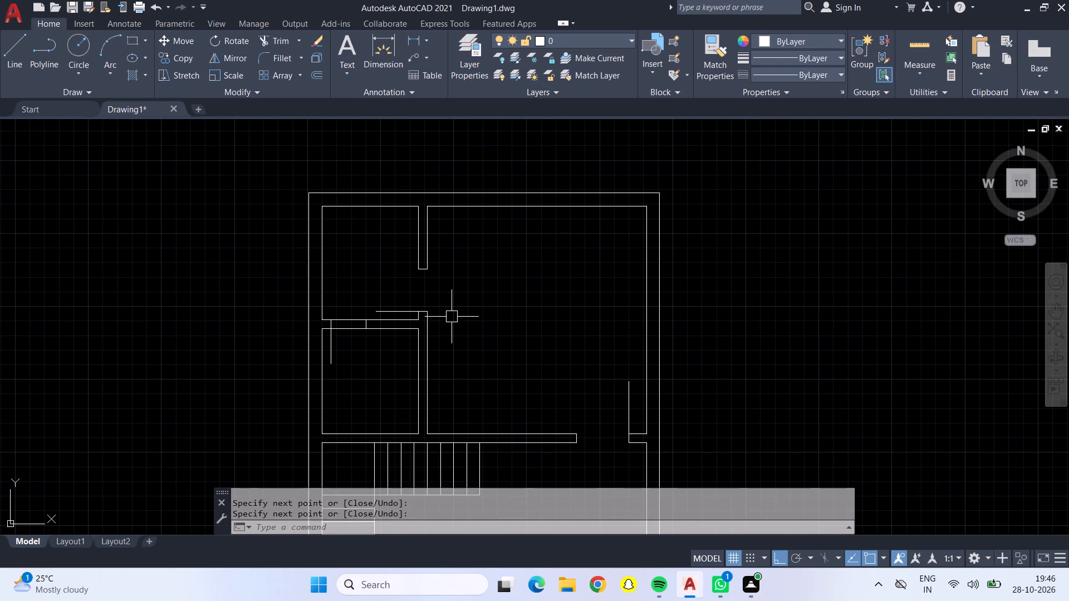
{"action": "left_click", "coordinate": [275, 43]}
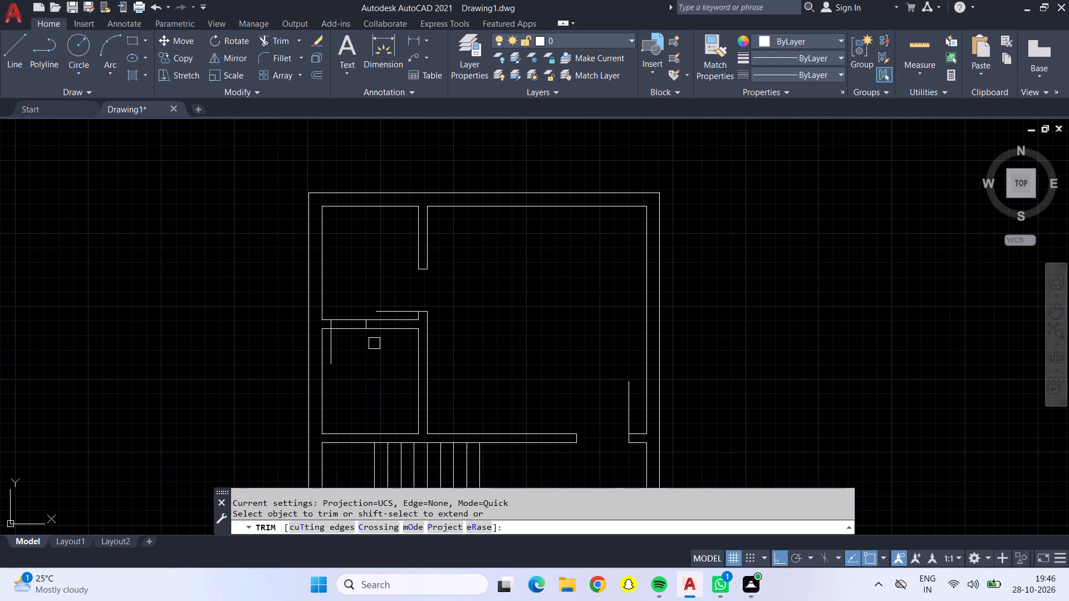
{"action": "left_click_drag", "start_coordinate": [352, 339], "coordinate": [349, 305]}
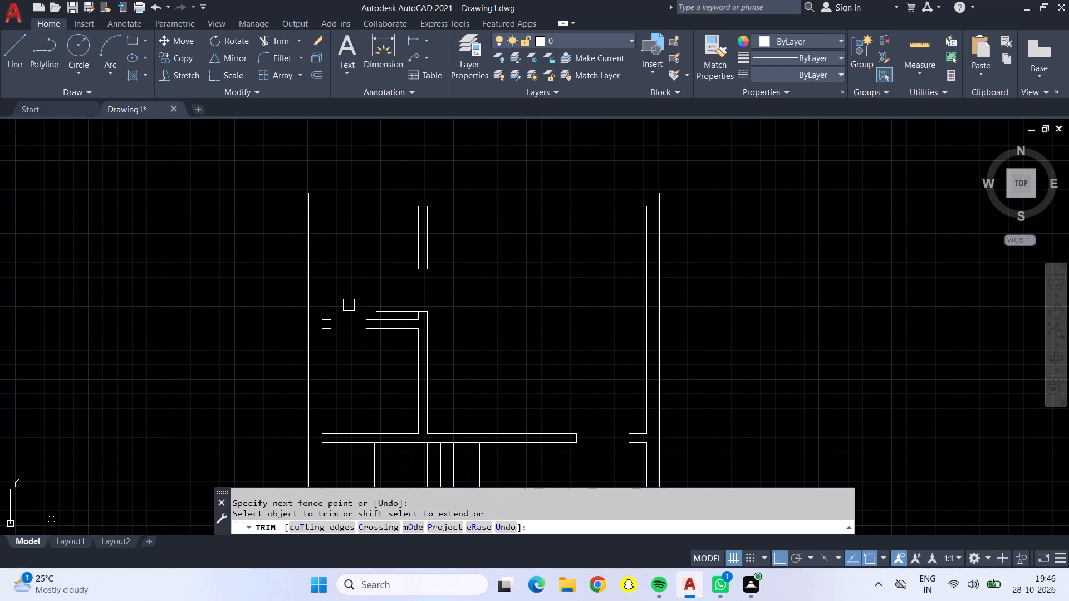
Review the floor plan's door openings, staircase, counter room and upper rooms, and leave the Trim command.
{"action": "middle_click_drag", "start_coordinate": [484, 358], "coordinate": [456, 255]}
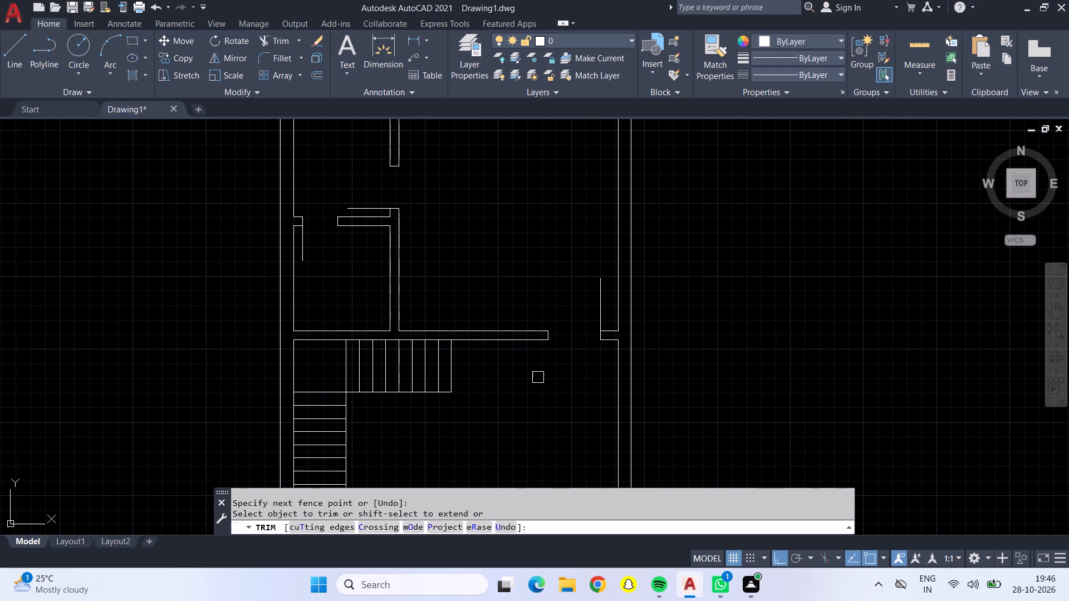
{"action": "middle_click_drag", "start_coordinate": [525, 405], "coordinate": [559, 239]}
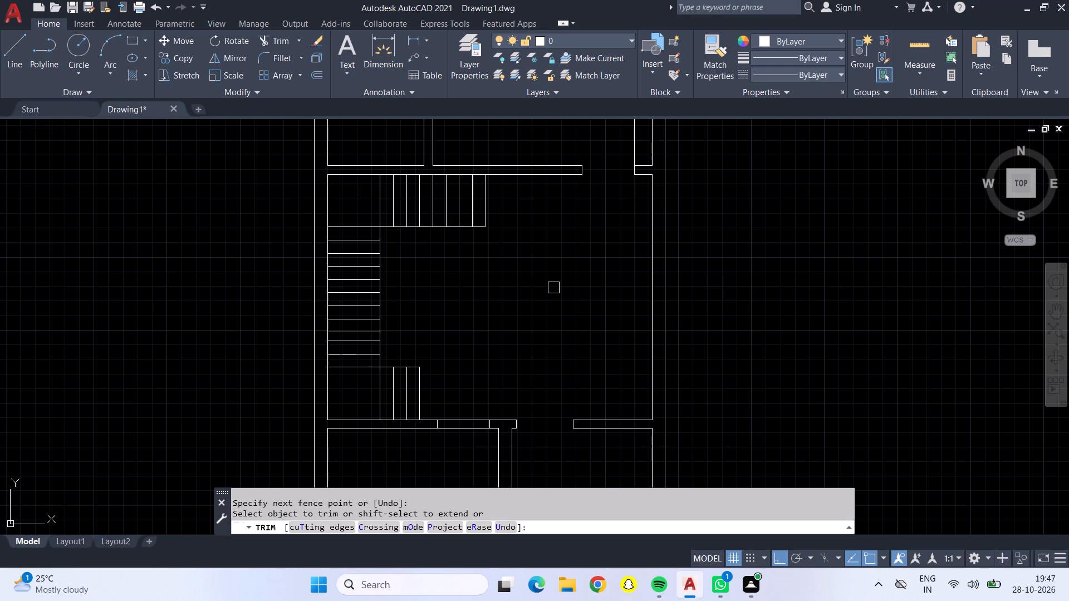
{"action": "scroll", "coordinate": [543, 287], "scroll_direction": "up", "scroll_amount": 1}
{"action": "middle_click_drag", "start_coordinate": [543, 287], "coordinate": [552, 231]}
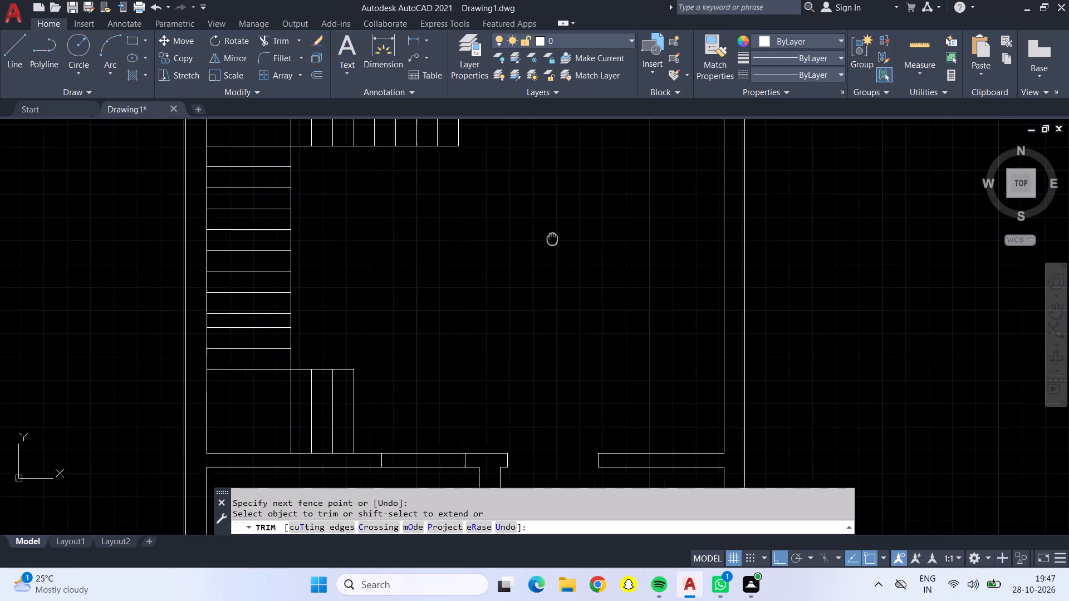
{"action": "middle_click_drag", "start_coordinate": [552, 231], "coordinate": [553, 157]}
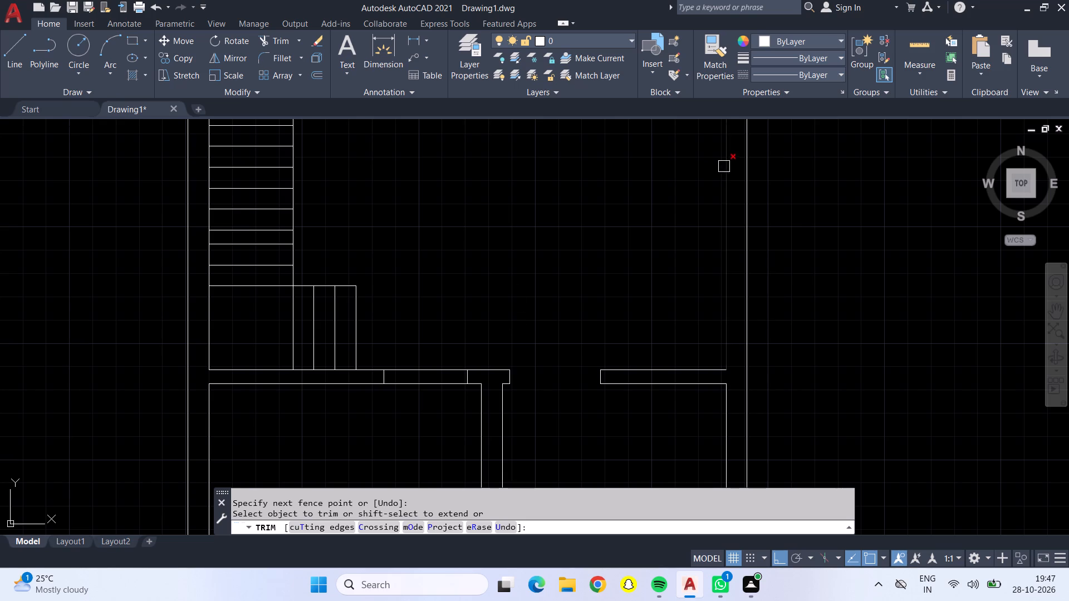
{"action": "scroll", "coordinate": [735, 147], "scroll_direction": "down", "scroll_amount": 1}
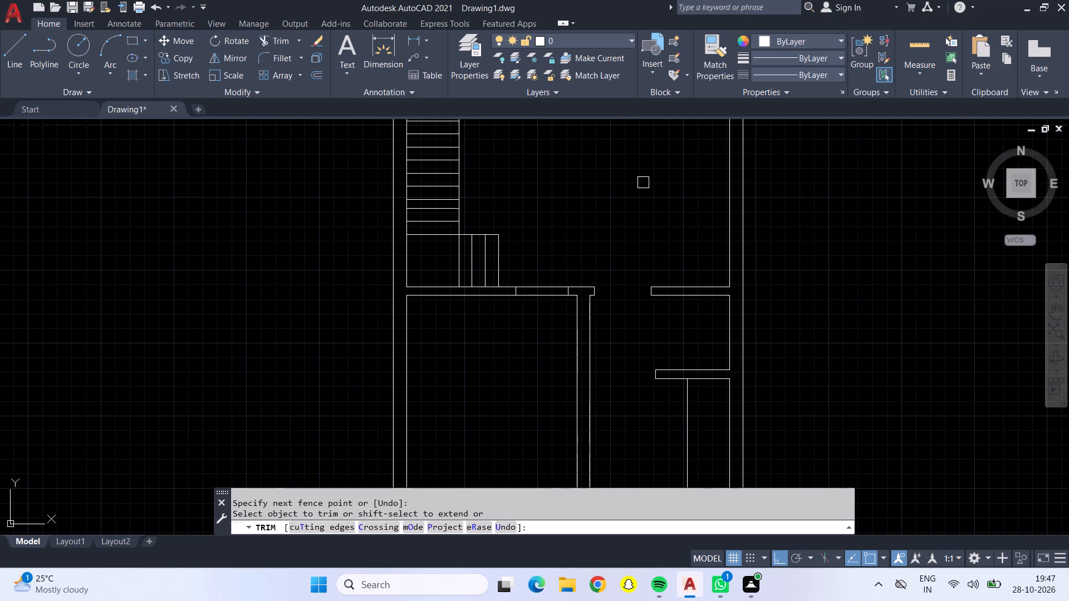
{"action": "middle_click_drag", "start_coordinate": [642, 185], "coordinate": [623, 67]}
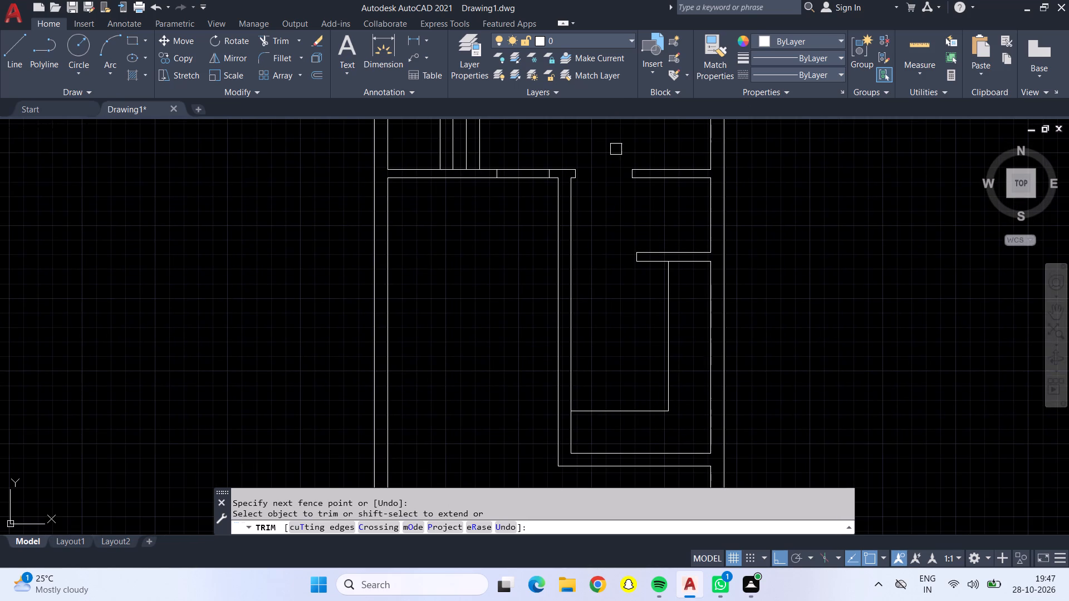
{"action": "scroll", "coordinate": [614, 185], "scroll_direction": "down", "scroll_amount": 1}
{"action": "middle_click_drag", "start_coordinate": [614, 185], "coordinate": [605, 258]}
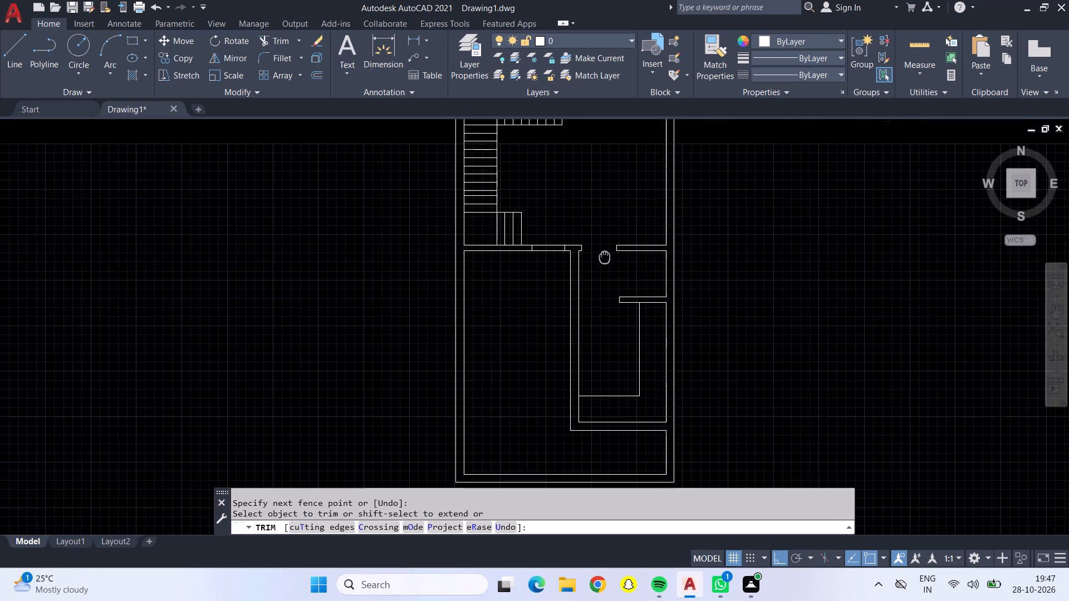
{"action": "middle_click_drag", "start_coordinate": [605, 258], "coordinate": [585, 402]}
{"action": "middle_click_drag", "start_coordinate": [587, 318], "coordinate": [588, 366]}
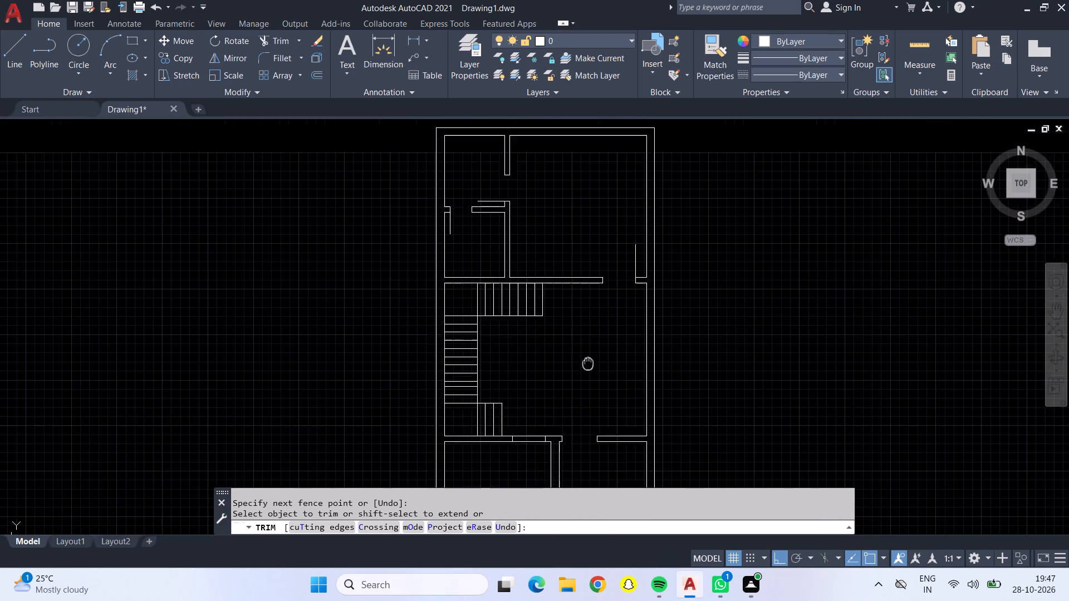
{"action": "middle_click_drag", "start_coordinate": [588, 366], "coordinate": [588, 380]}
{"action": "scroll", "coordinate": [588, 380], "scroll_direction": "up", "scroll_amount": 1}
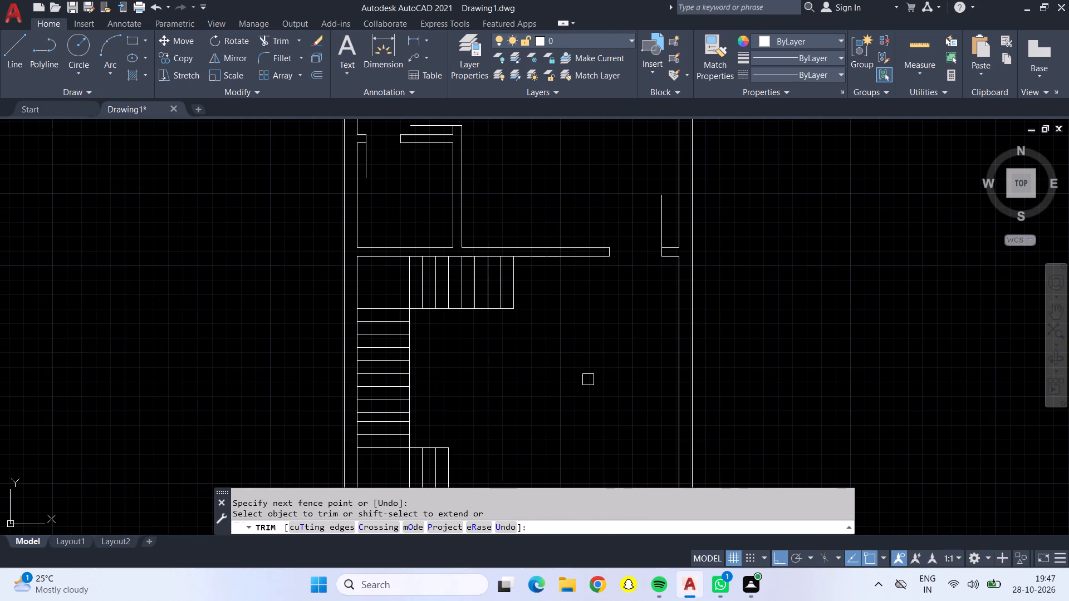
{"action": "scroll", "coordinate": [588, 337], "scroll_direction": "down", "scroll_amount": 1}
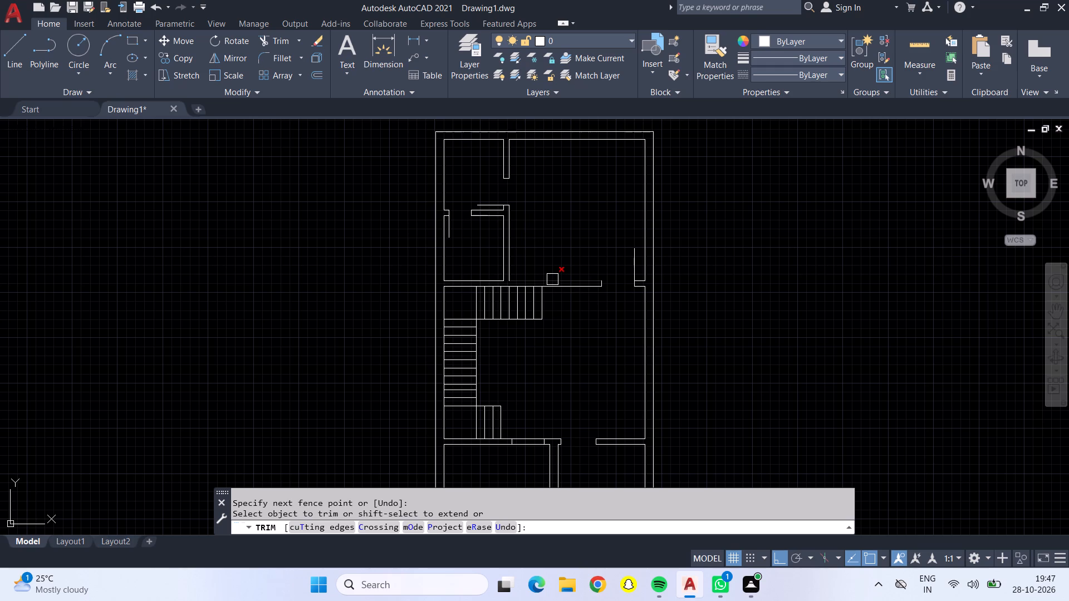
{"action": "key", "text": "Escape"}
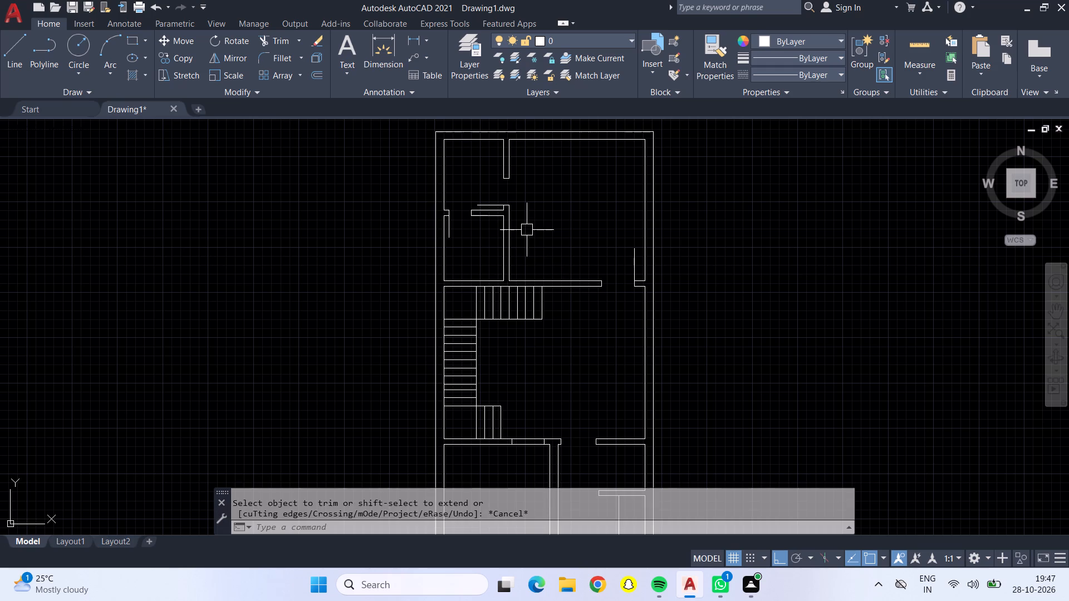
Trim away the vertical partition stub between the top-left room and the large upper room, including its end line.
{"action": "left_click", "coordinate": [272, 33]}
{"action": "left_click_drag", "start_coordinate": [472, 166], "coordinate": [488, 168]}
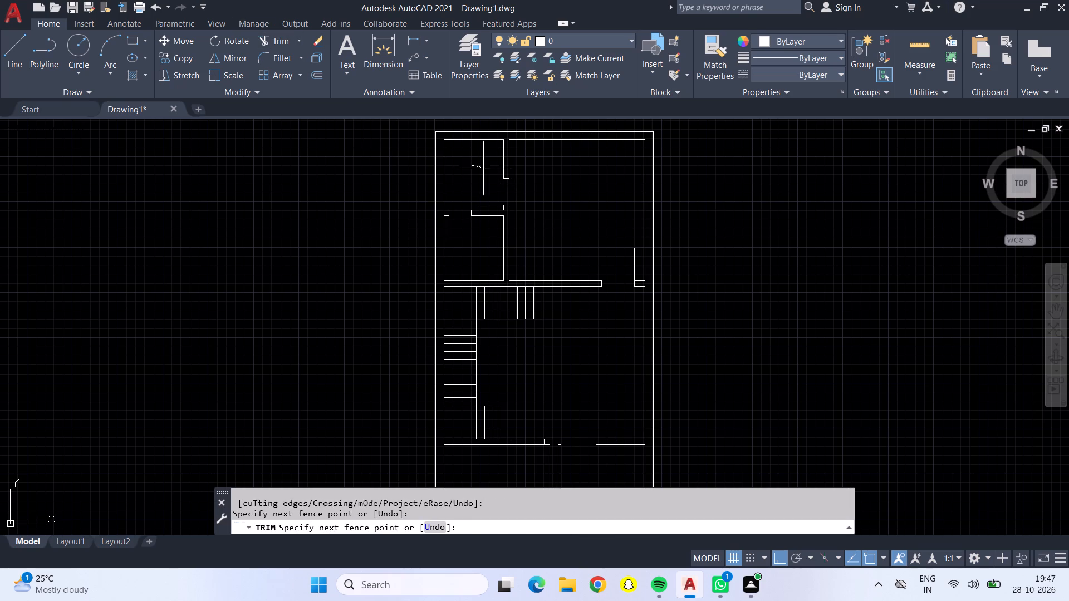
{"action": "left_click_drag", "start_coordinate": [488, 168], "coordinate": [518, 170]}
{"action": "left_click", "coordinate": [505, 183]}
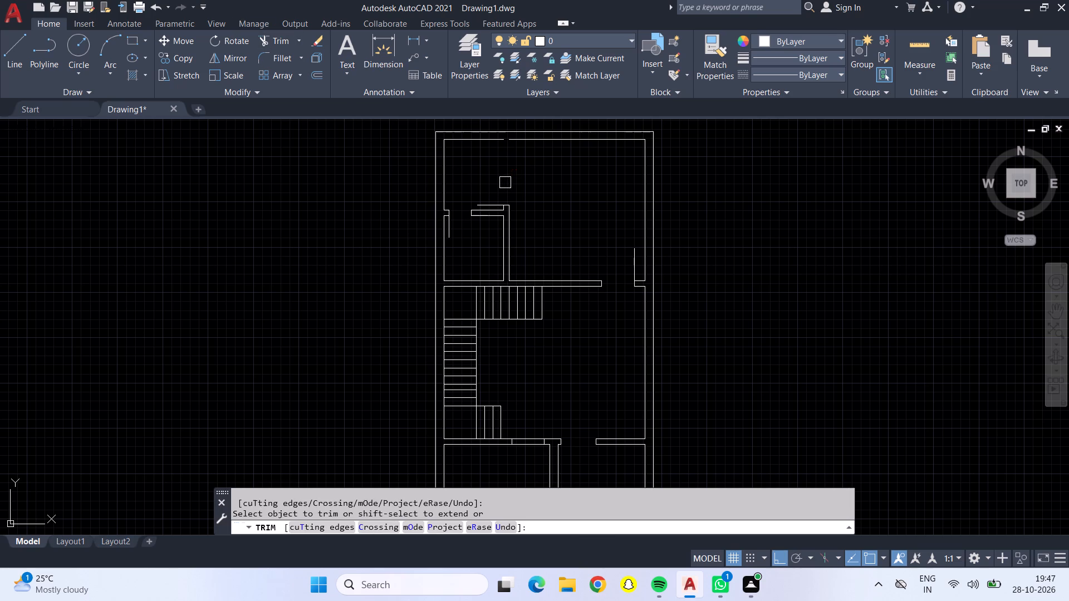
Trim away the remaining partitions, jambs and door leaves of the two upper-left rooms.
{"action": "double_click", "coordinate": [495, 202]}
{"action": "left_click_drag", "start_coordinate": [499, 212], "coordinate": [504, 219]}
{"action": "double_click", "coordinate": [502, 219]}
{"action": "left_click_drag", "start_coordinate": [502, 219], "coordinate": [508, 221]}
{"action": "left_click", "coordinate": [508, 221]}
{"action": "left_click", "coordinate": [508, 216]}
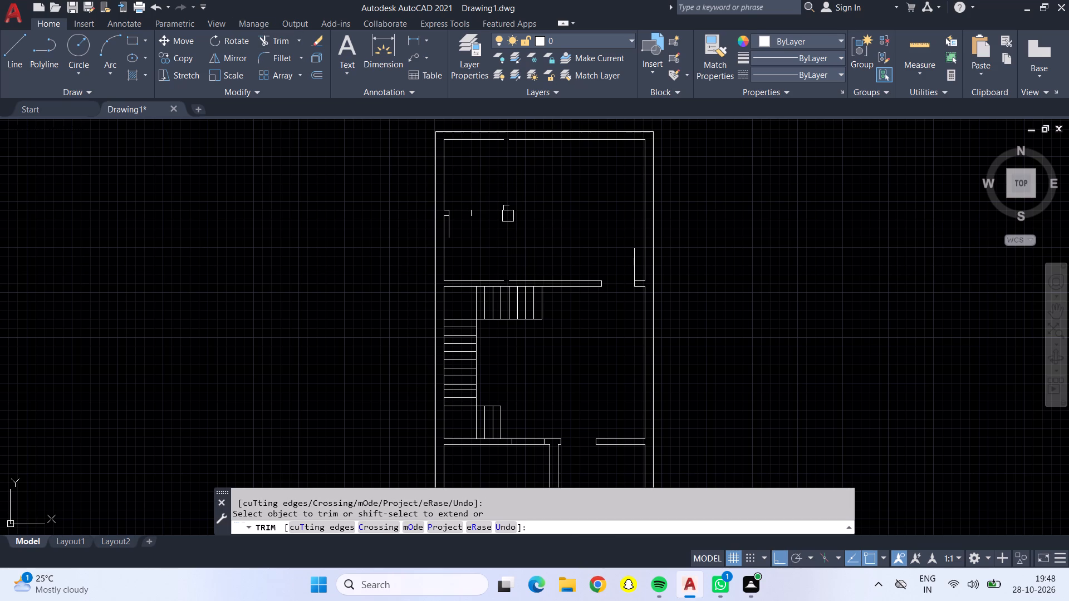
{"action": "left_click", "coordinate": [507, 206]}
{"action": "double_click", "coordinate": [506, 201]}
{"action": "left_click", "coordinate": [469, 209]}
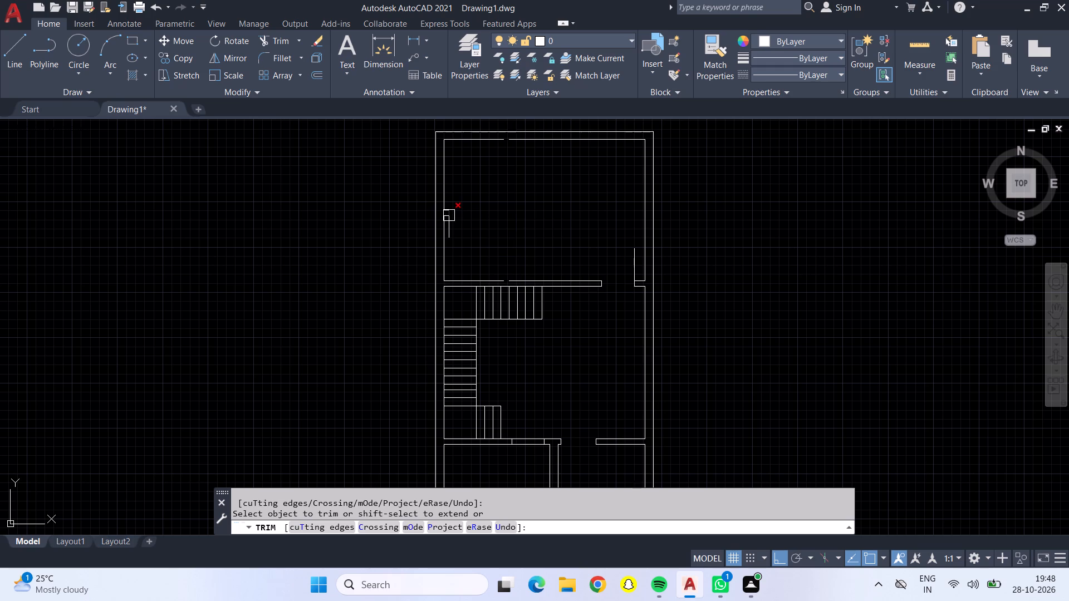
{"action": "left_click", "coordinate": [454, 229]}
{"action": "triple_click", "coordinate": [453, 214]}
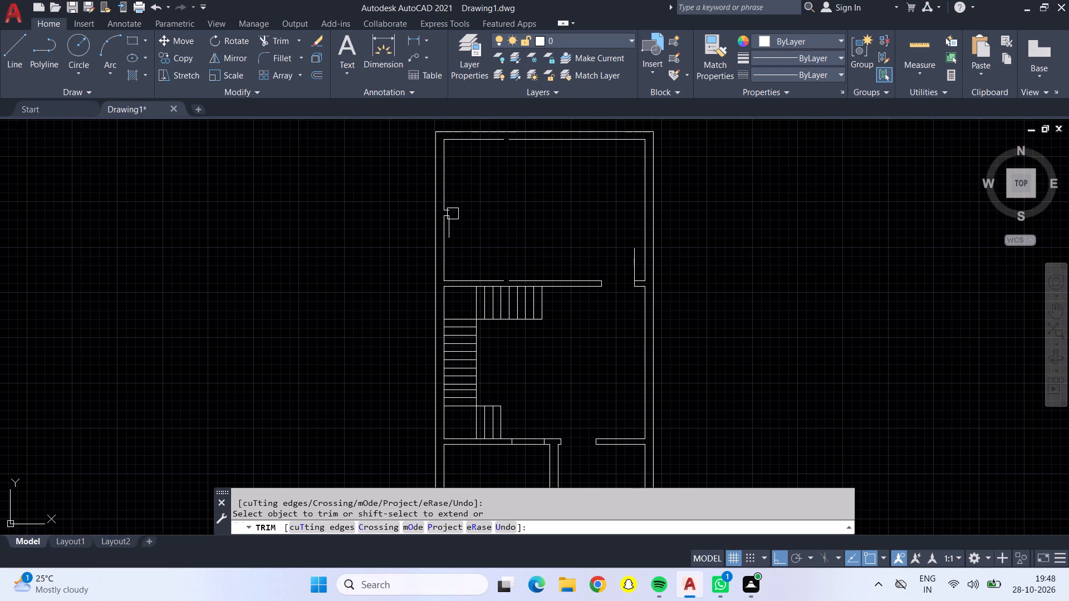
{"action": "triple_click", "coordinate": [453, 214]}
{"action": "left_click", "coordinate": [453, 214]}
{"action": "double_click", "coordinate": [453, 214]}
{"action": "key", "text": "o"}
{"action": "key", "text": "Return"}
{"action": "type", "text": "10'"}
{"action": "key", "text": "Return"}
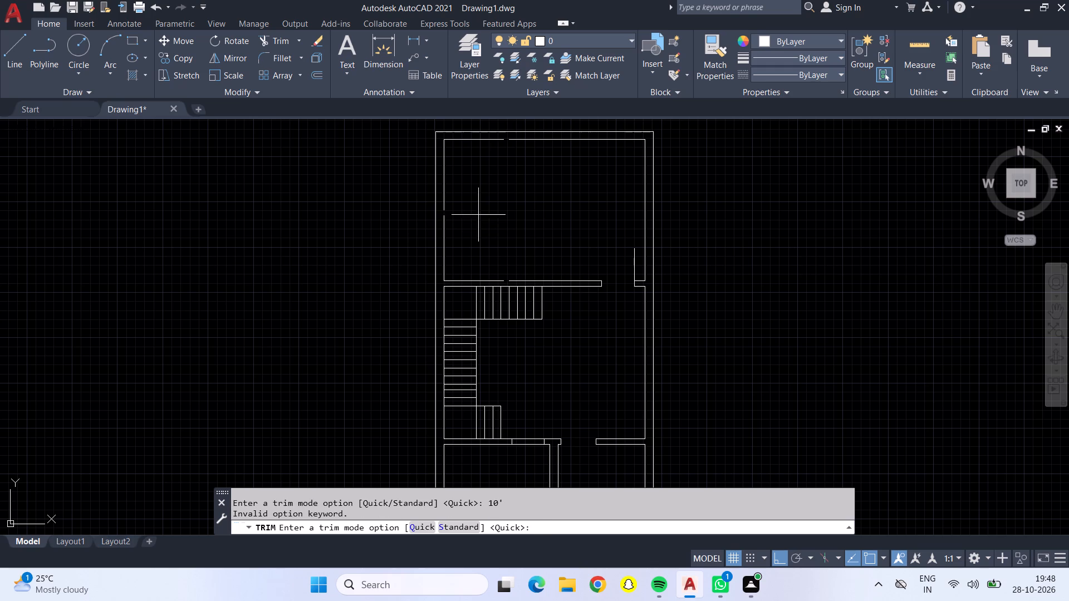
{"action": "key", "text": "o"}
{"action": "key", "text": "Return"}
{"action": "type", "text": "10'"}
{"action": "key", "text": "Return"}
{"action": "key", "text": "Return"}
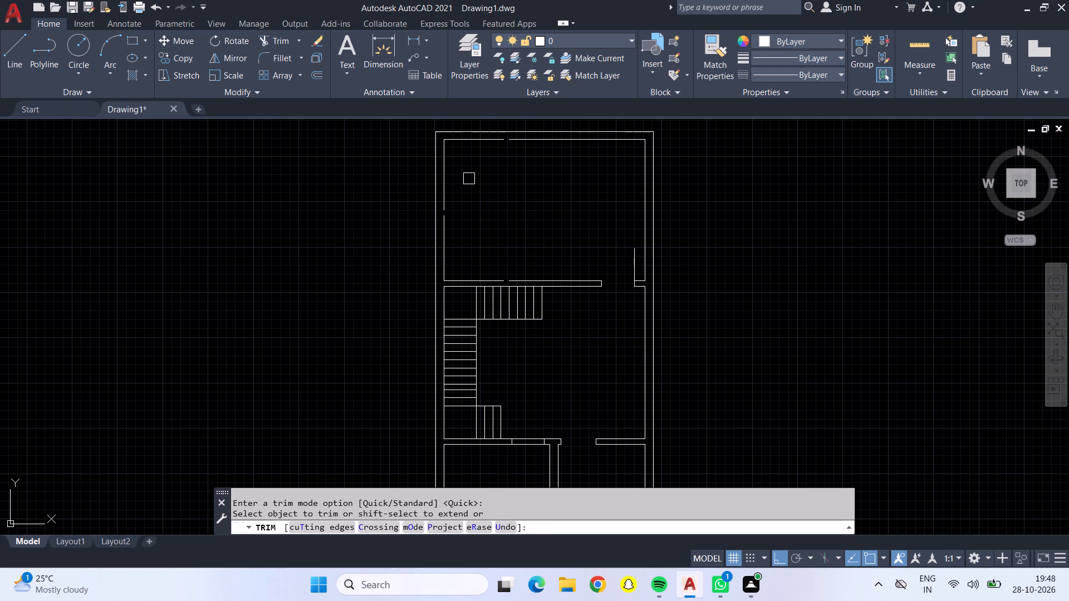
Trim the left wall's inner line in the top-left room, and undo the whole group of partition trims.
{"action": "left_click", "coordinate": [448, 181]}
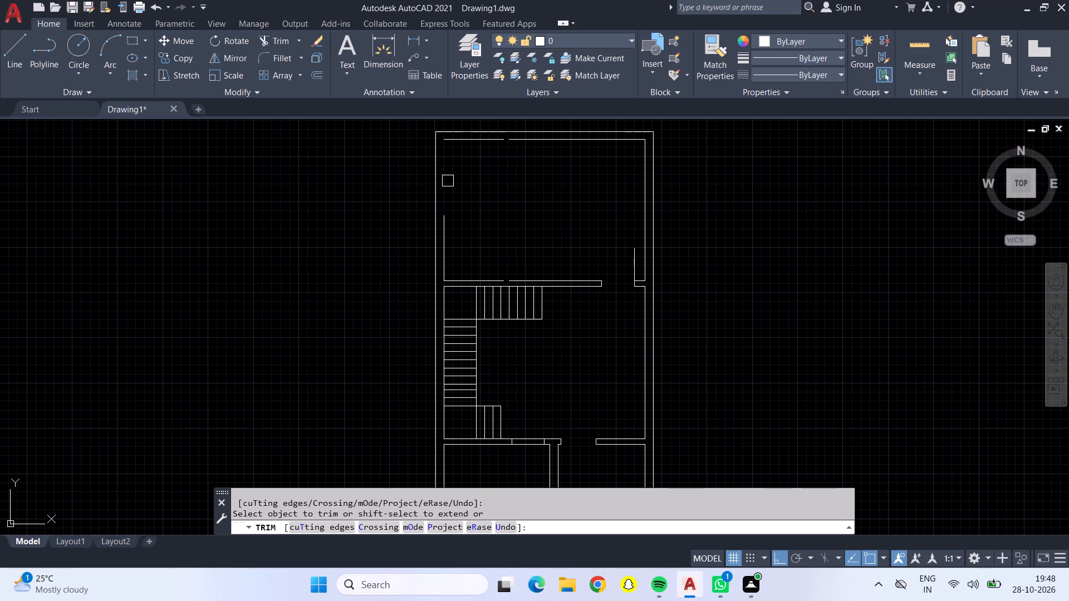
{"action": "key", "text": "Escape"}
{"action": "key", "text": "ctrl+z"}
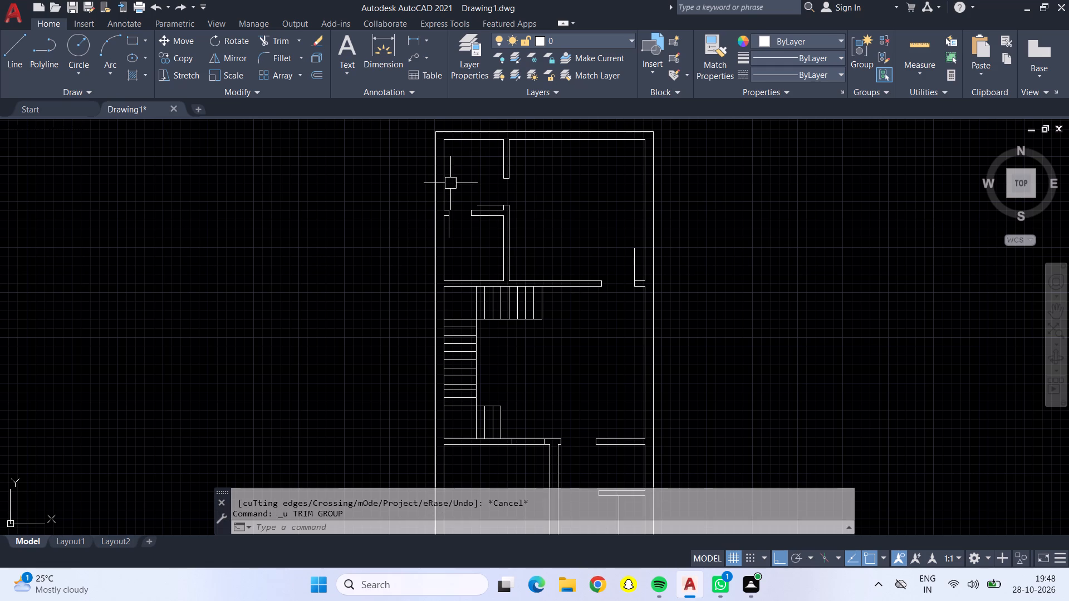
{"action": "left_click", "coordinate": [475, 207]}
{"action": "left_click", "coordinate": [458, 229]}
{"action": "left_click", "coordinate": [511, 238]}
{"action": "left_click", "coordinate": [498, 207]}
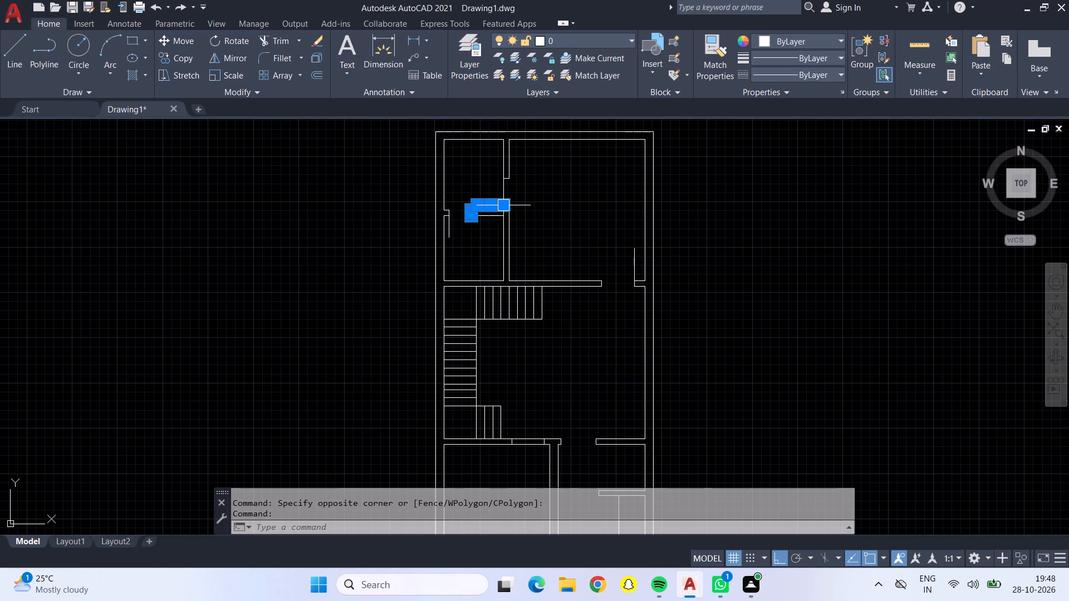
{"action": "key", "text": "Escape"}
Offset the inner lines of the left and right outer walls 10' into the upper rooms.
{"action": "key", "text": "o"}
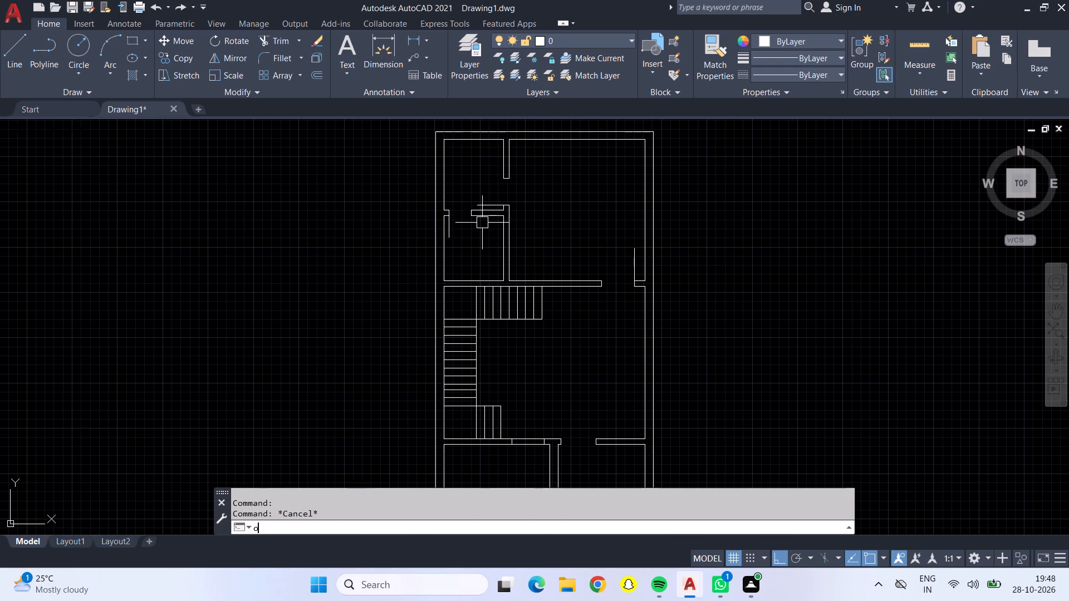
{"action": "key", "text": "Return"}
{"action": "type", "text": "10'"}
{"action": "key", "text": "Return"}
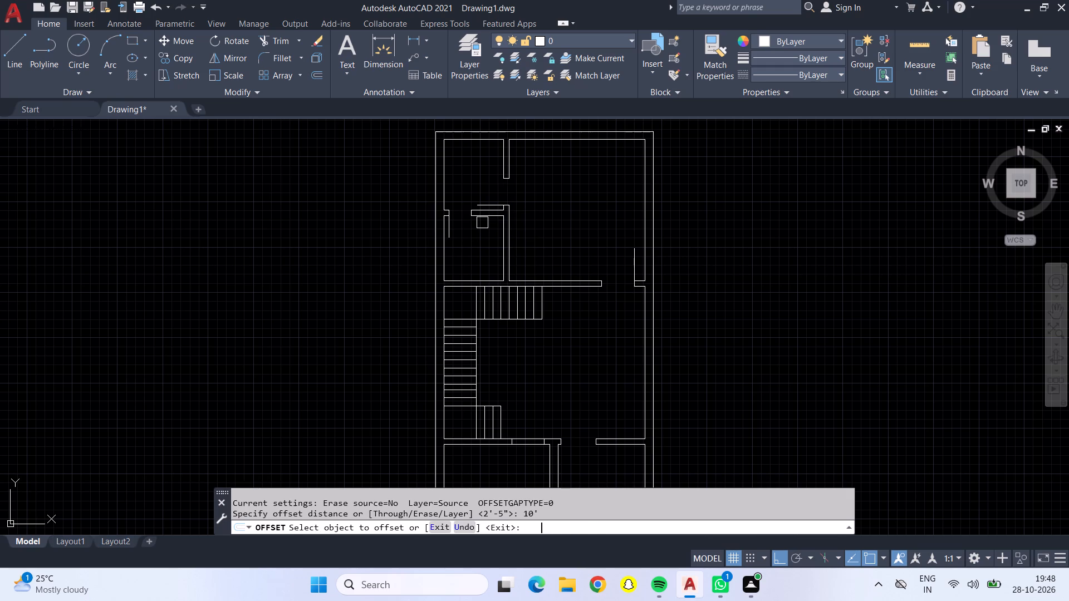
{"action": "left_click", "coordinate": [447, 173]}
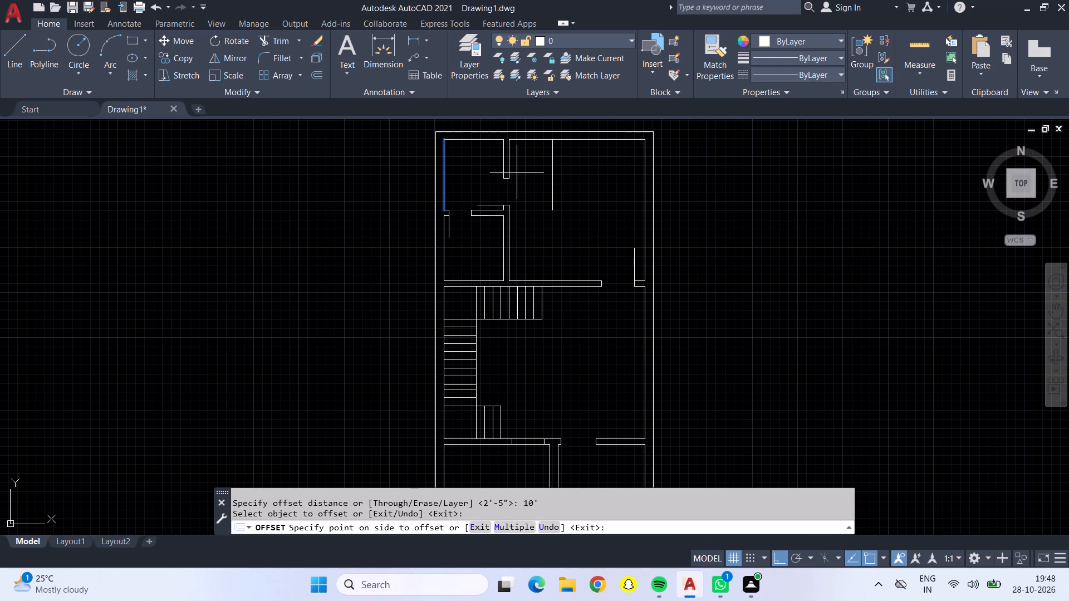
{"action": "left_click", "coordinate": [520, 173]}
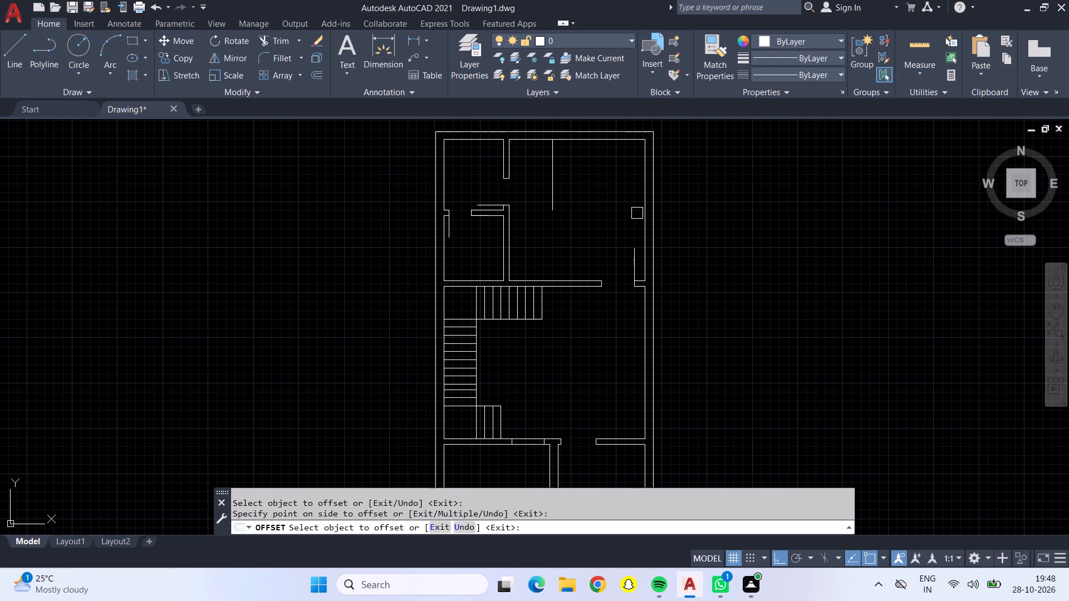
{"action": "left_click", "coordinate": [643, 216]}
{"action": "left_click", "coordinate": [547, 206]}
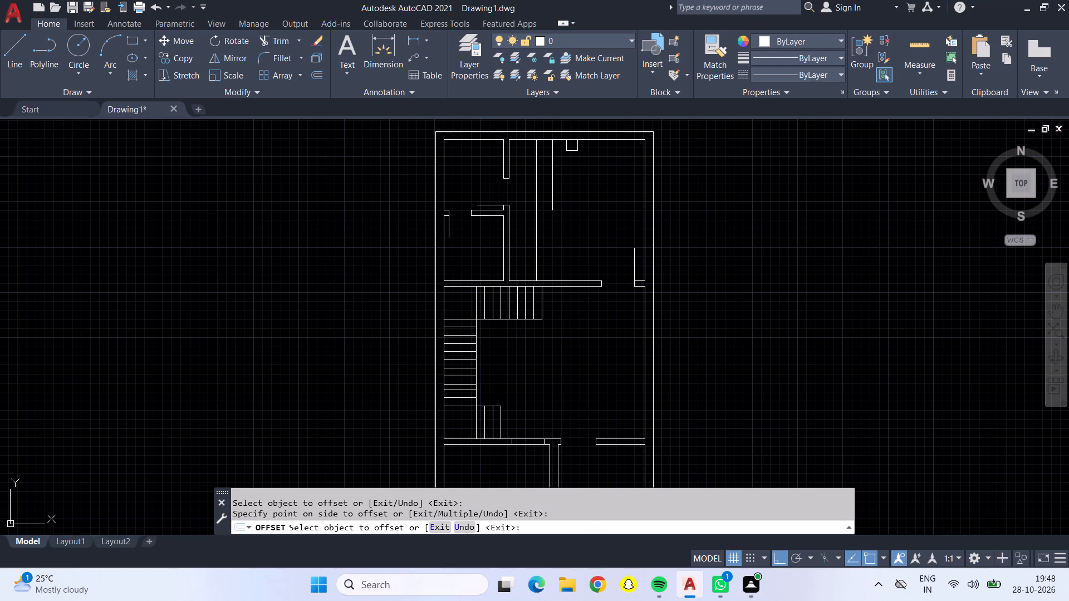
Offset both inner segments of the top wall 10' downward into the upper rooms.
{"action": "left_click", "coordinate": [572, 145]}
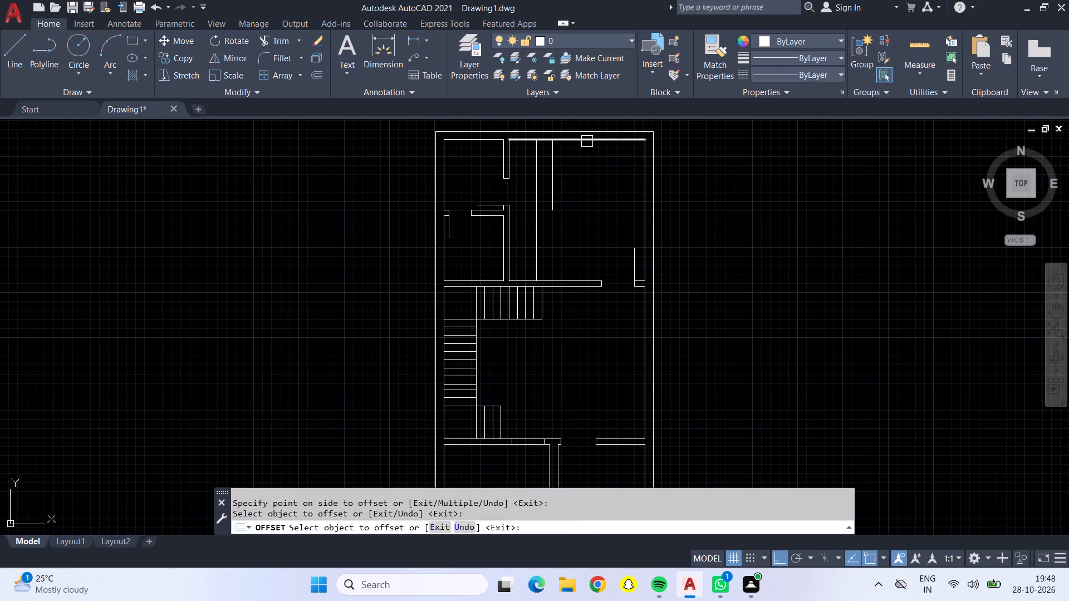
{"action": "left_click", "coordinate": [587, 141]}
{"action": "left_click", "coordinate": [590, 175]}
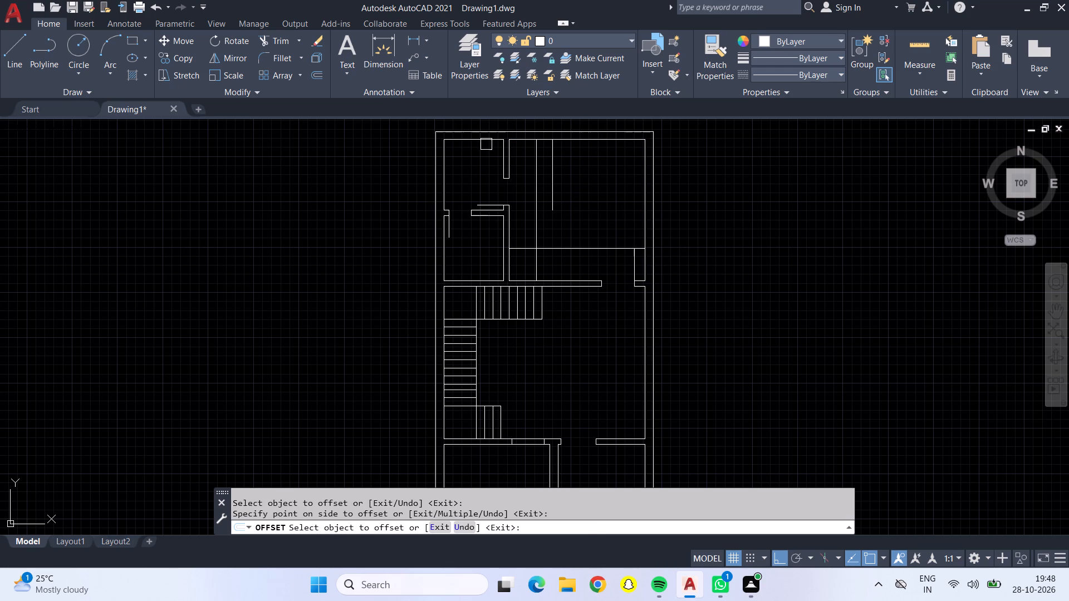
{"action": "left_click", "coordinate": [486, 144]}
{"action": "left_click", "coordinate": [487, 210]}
Measure the distances between the offset lines and walls in the upper rooms with quick measure.
{"action": "scroll", "coordinate": [477, 253], "scroll_direction": "up", "scroll_amount": 1}
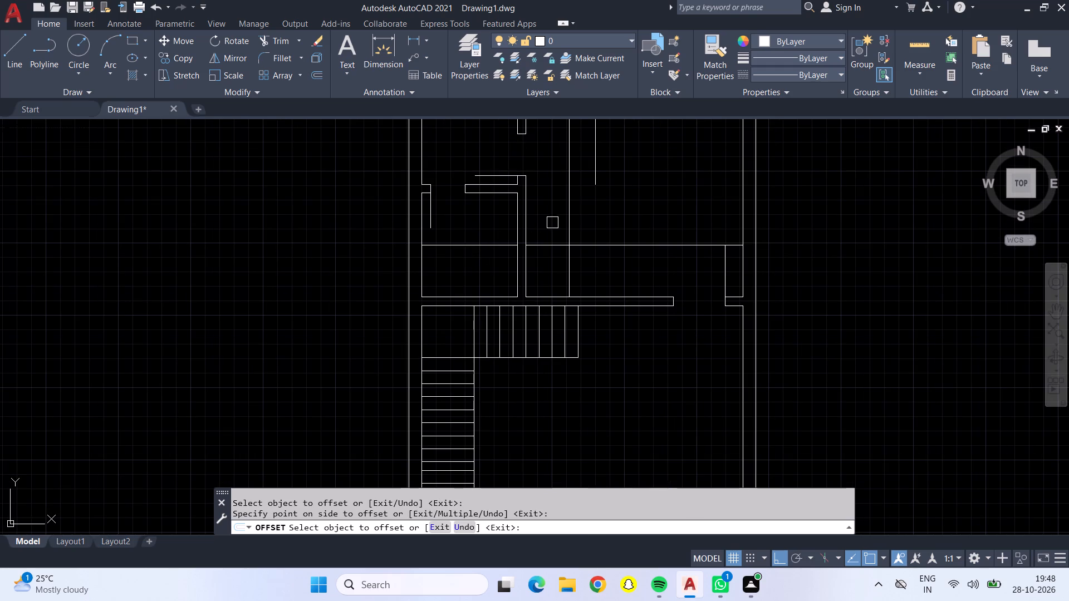
{"action": "scroll", "coordinate": [602, 213], "scroll_direction": "down", "scroll_amount": 1}
{"action": "middle_click_drag", "start_coordinate": [601, 213], "coordinate": [552, 269]}
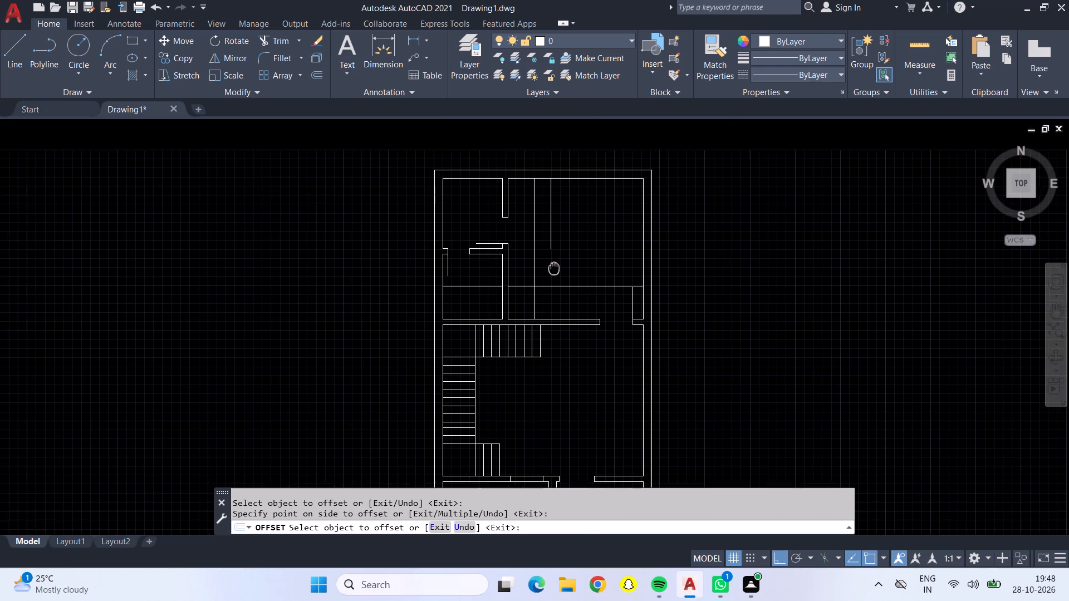
{"action": "middle_click_drag", "start_coordinate": [552, 269], "coordinate": [547, 273]}
{"action": "scroll", "coordinate": [550, 317], "scroll_direction": "up", "scroll_amount": 1}
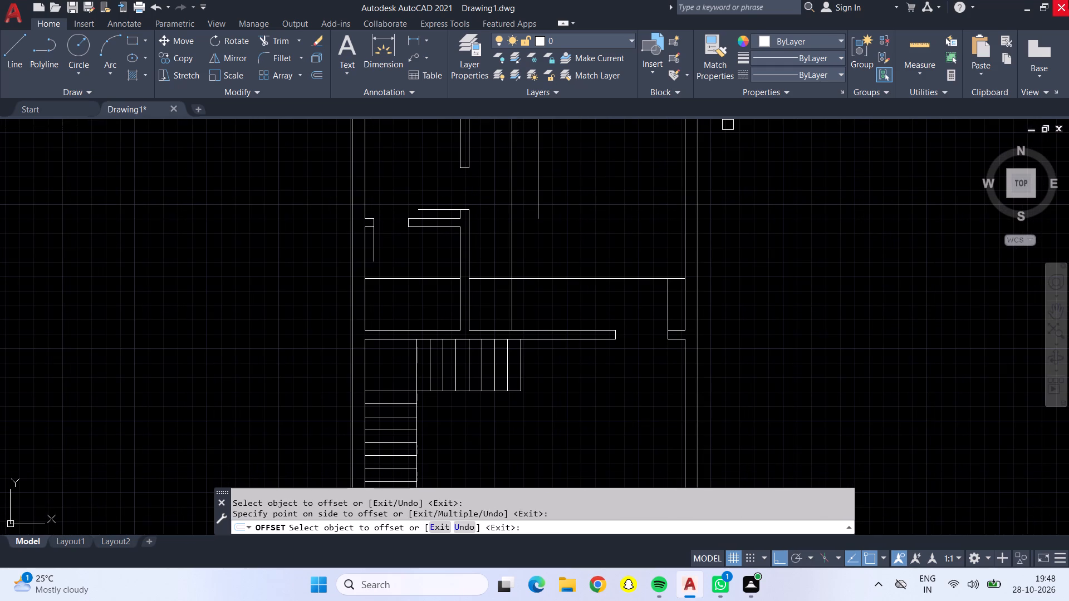
{"action": "left_click", "coordinate": [921, 48]}
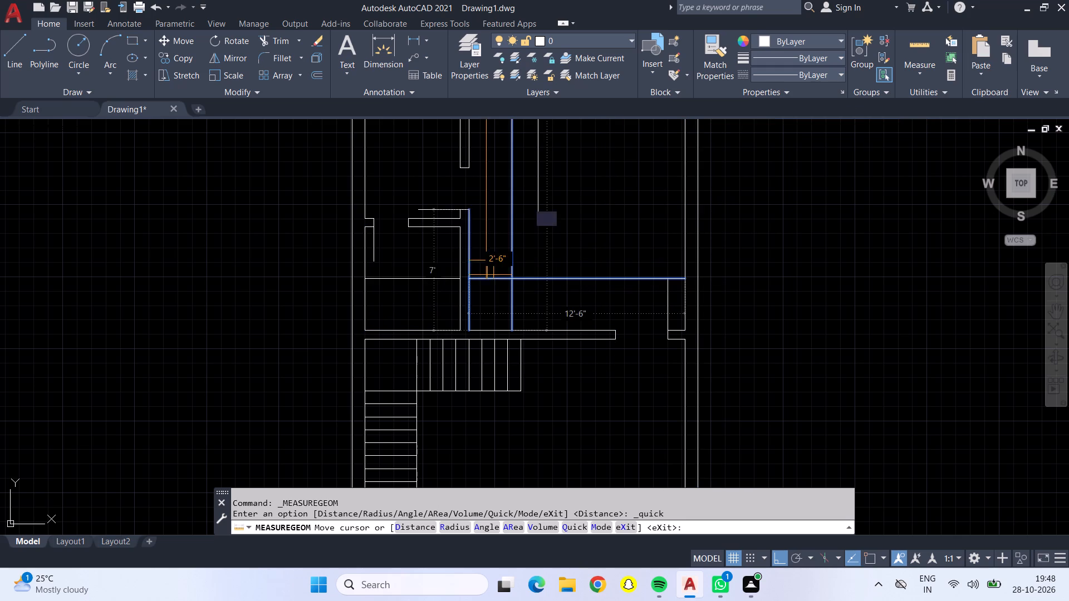
{"action": "middle_click_drag", "start_coordinate": [562, 216], "coordinate": [563, 447]}
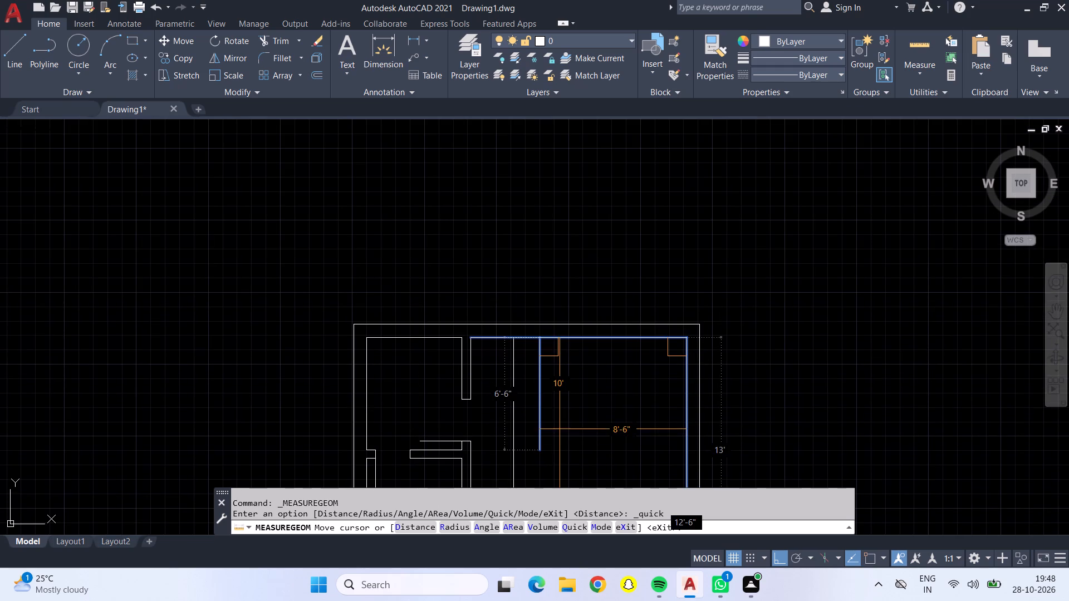
{"action": "middle_click_drag", "start_coordinate": [560, 400], "coordinate": [567, 322]}
{"action": "scroll", "coordinate": [567, 322], "scroll_direction": "up", "scroll_amount": 1}
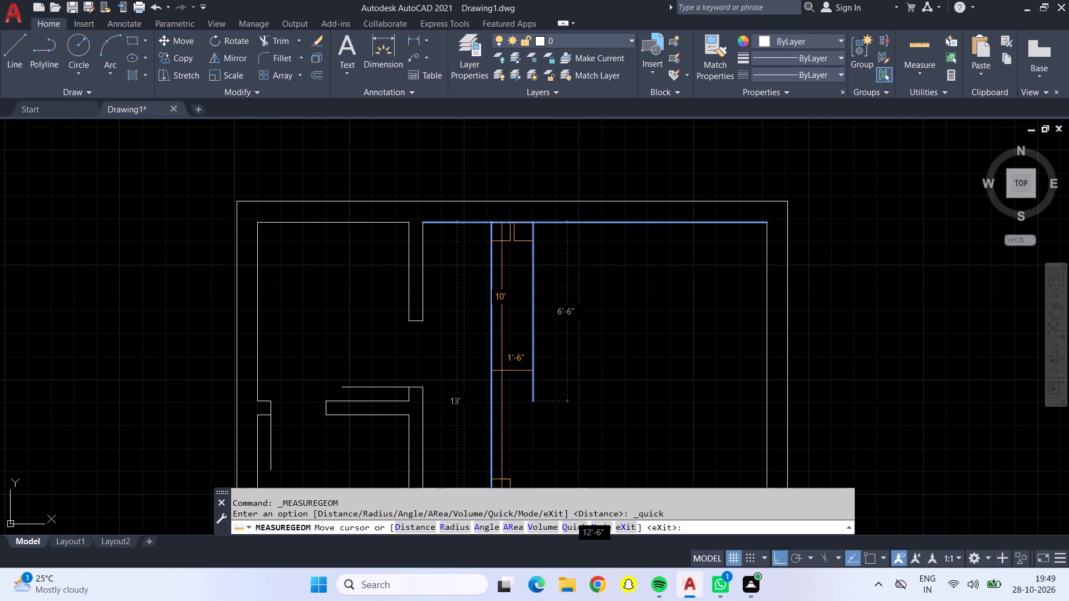
{"action": "key", "text": "Escape"}
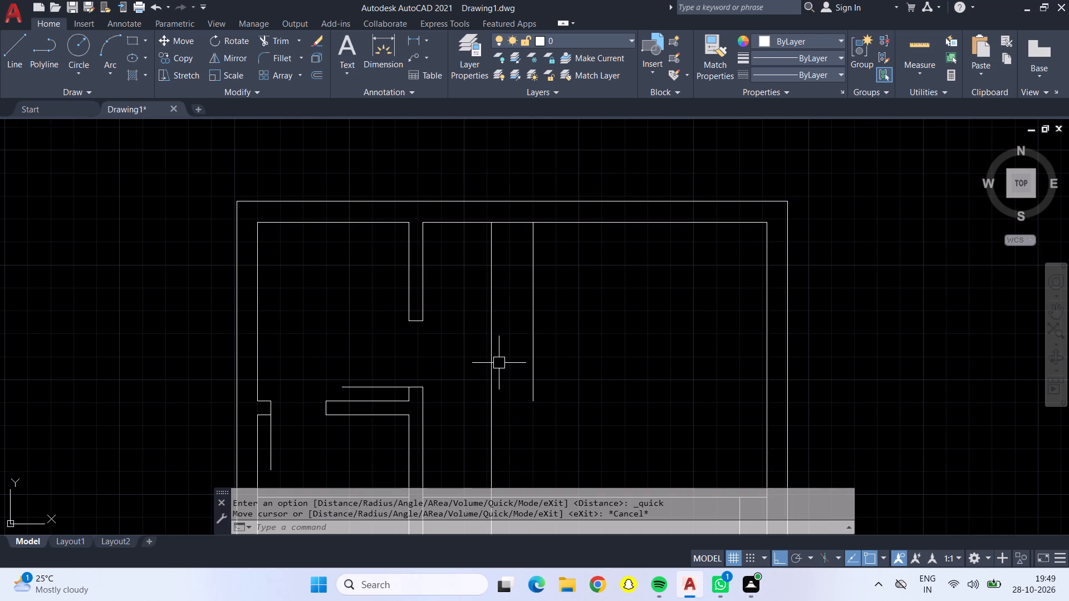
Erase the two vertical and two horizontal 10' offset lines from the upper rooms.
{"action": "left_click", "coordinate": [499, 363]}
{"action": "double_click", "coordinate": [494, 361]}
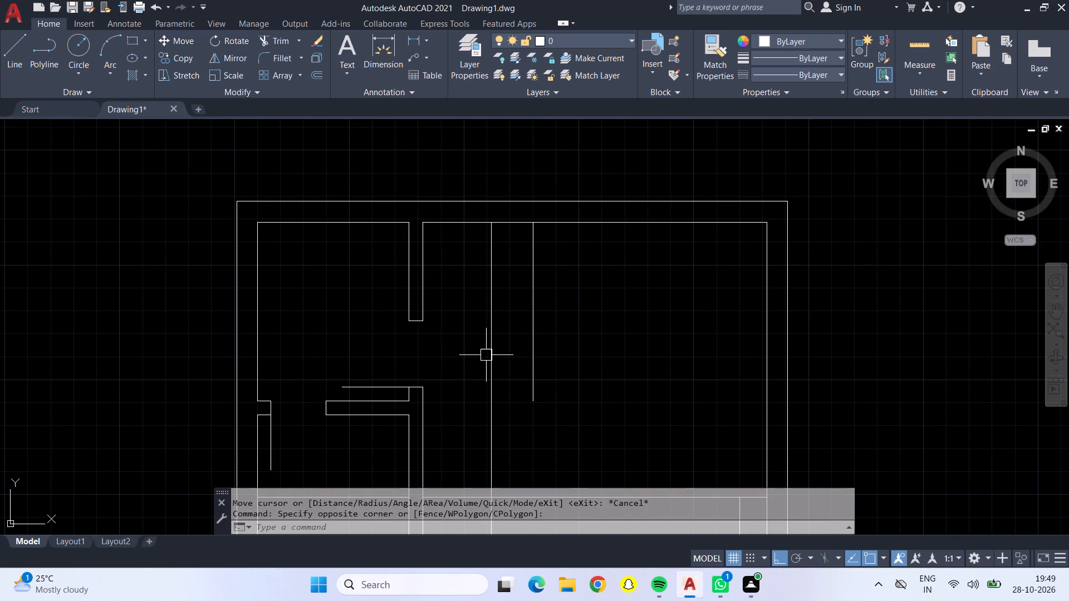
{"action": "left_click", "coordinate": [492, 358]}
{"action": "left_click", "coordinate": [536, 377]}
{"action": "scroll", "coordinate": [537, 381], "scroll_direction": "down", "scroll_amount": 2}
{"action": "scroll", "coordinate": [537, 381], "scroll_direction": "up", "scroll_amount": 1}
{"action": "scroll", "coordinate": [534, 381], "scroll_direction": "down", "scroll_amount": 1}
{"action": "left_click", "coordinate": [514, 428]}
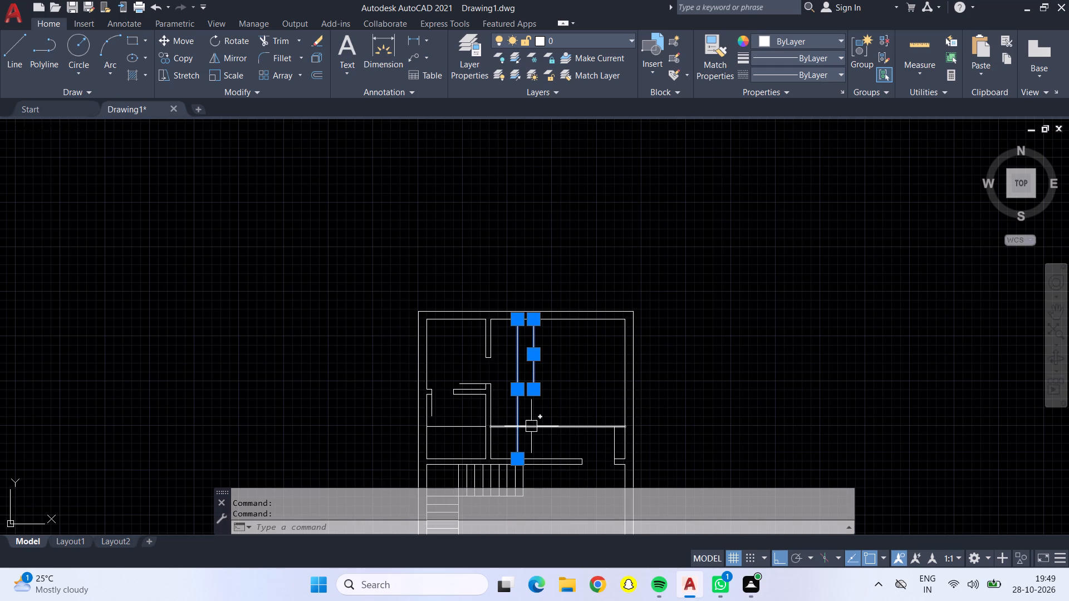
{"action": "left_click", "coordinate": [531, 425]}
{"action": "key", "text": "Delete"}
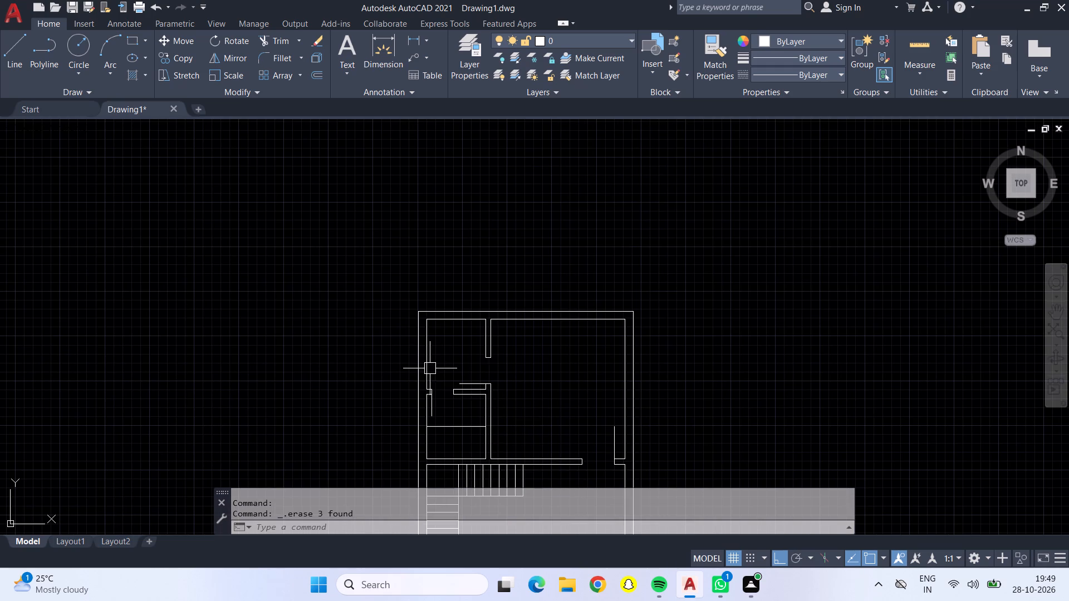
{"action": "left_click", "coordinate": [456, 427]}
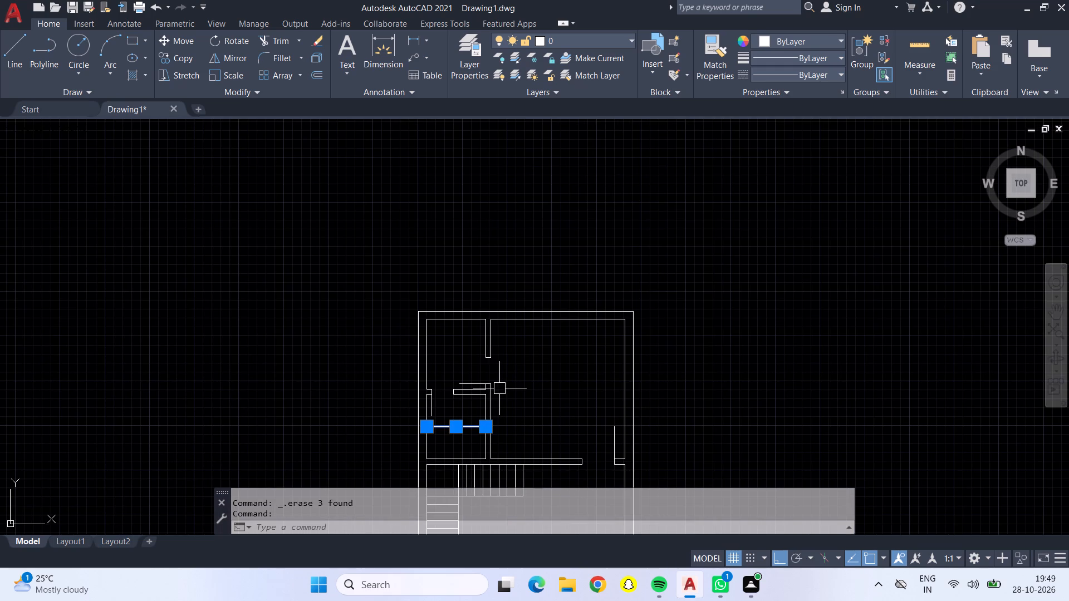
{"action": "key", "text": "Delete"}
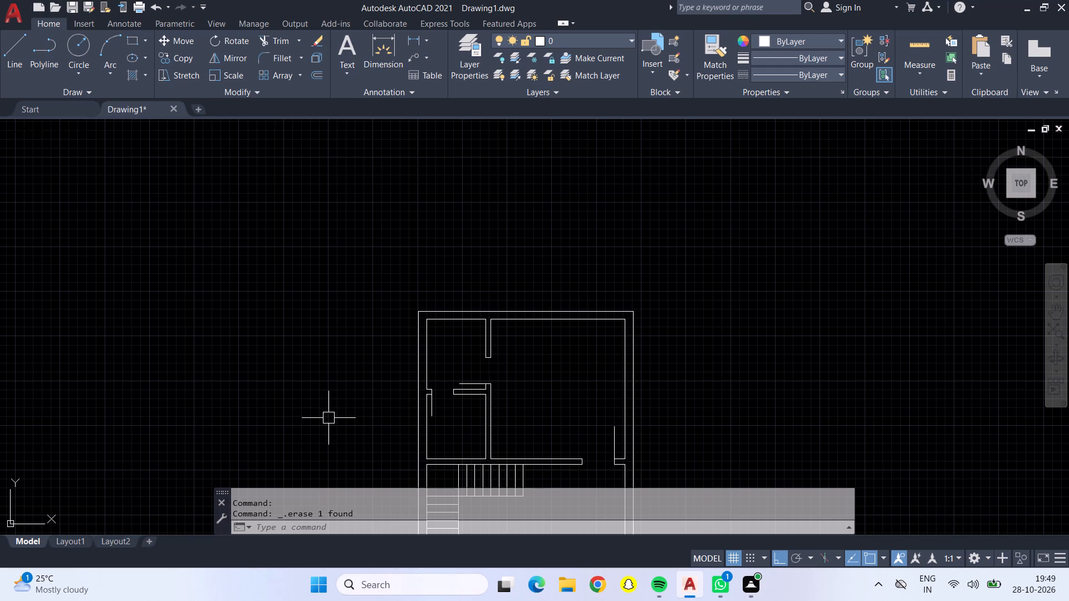
Draw a 3' vertical line upward from the top of the right door-opening mark in the wall below the staircase.
{"action": "middle_click_drag", "start_coordinate": [516, 410], "coordinate": [499, 333]}
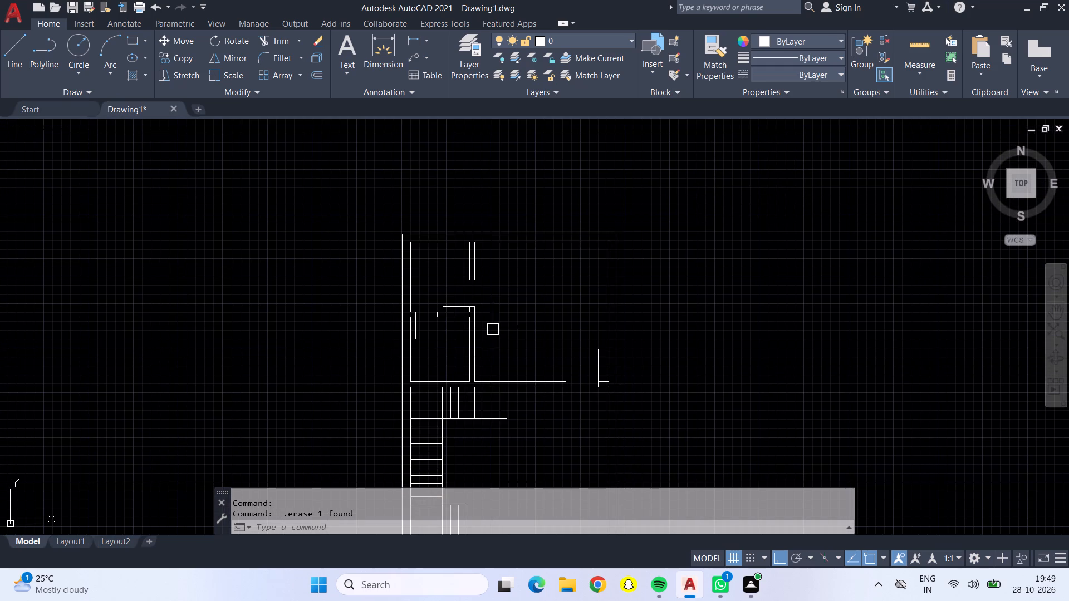
{"action": "middle_click_drag", "start_coordinate": [511, 327], "coordinate": [507, 284]}
{"action": "scroll", "coordinate": [511, 327], "scroll_direction": "up", "scroll_amount": 1}
{"action": "scroll", "coordinate": [507, 260], "scroll_direction": "down", "scroll_amount": 1}
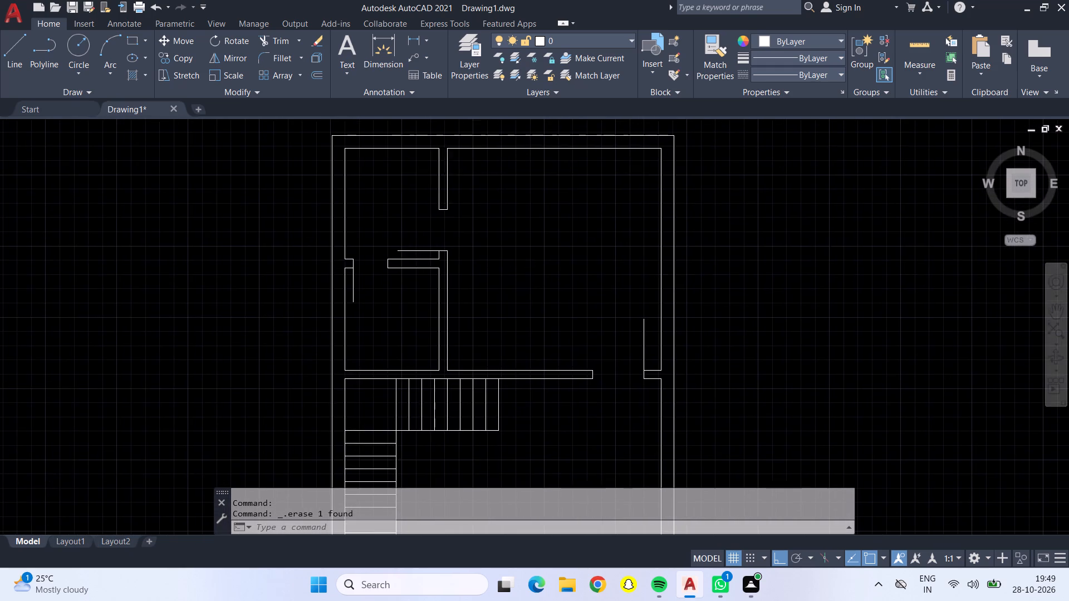
{"action": "middle_click_drag", "start_coordinate": [517, 366], "coordinate": [515, 299]}
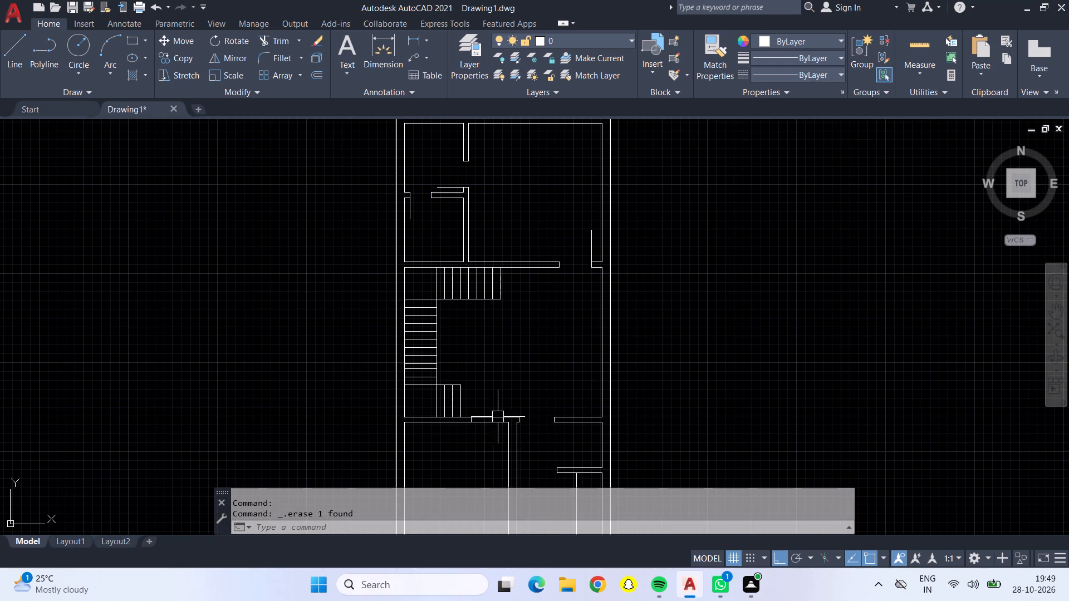
{"action": "scroll", "coordinate": [489, 431], "scroll_direction": "up", "scroll_amount": 4}
{"action": "middle_click_drag", "start_coordinate": [486, 294], "coordinate": [497, 366]}
{"action": "left_click", "coordinate": [23, 67]}
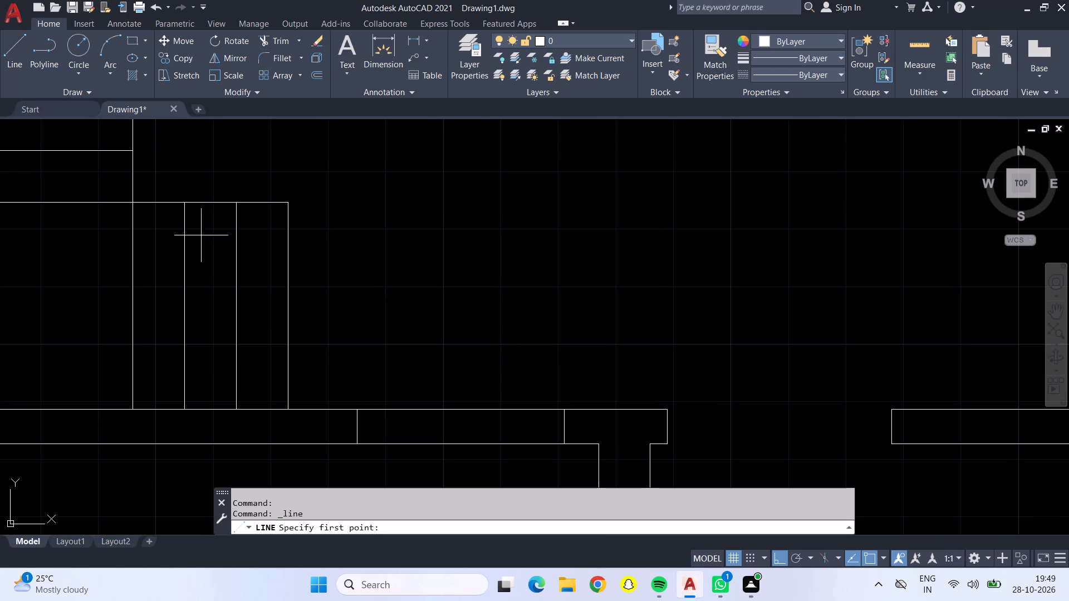
{"action": "left_click", "coordinate": [565, 410]}
{"action": "type", "text": "3'"}
{"action": "key", "text": "Return"}
{"action": "key", "text": "Return"}
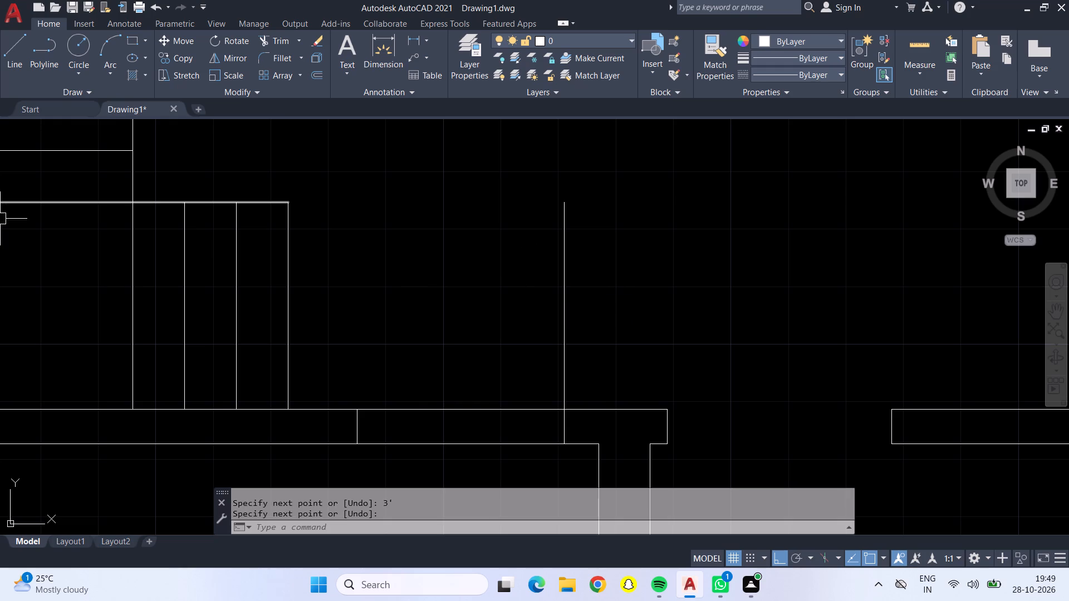
Draw a matching 3' vertical line upward from the top of the left door-opening mark in the same wall.
{"action": "left_click", "coordinate": [13, 43]}
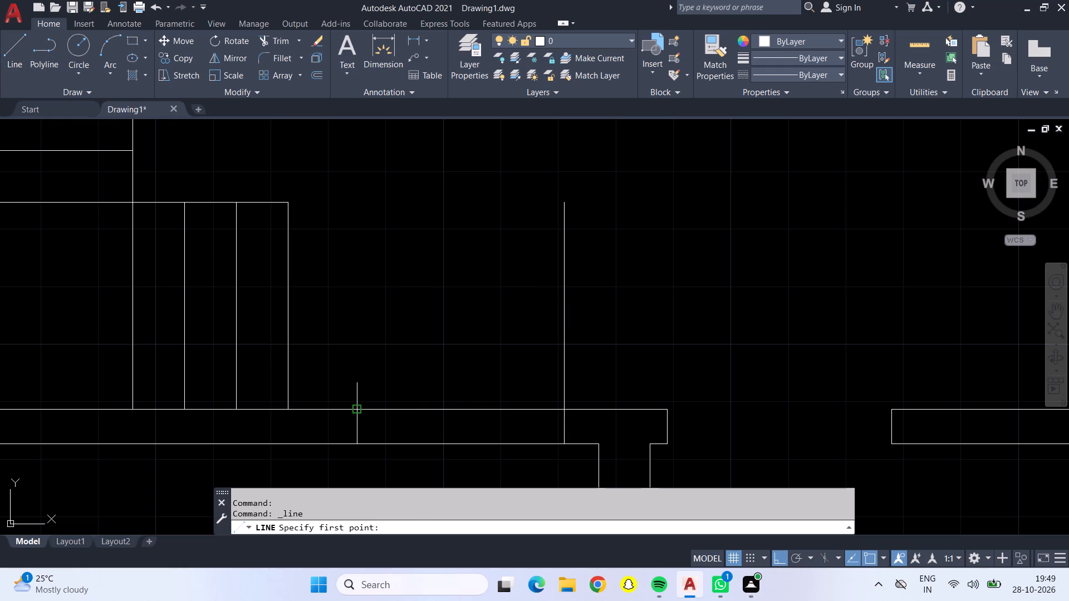
{"action": "left_click", "coordinate": [355, 406]}
{"action": "type", "text": "3'"}
{"action": "key", "text": "Return"}
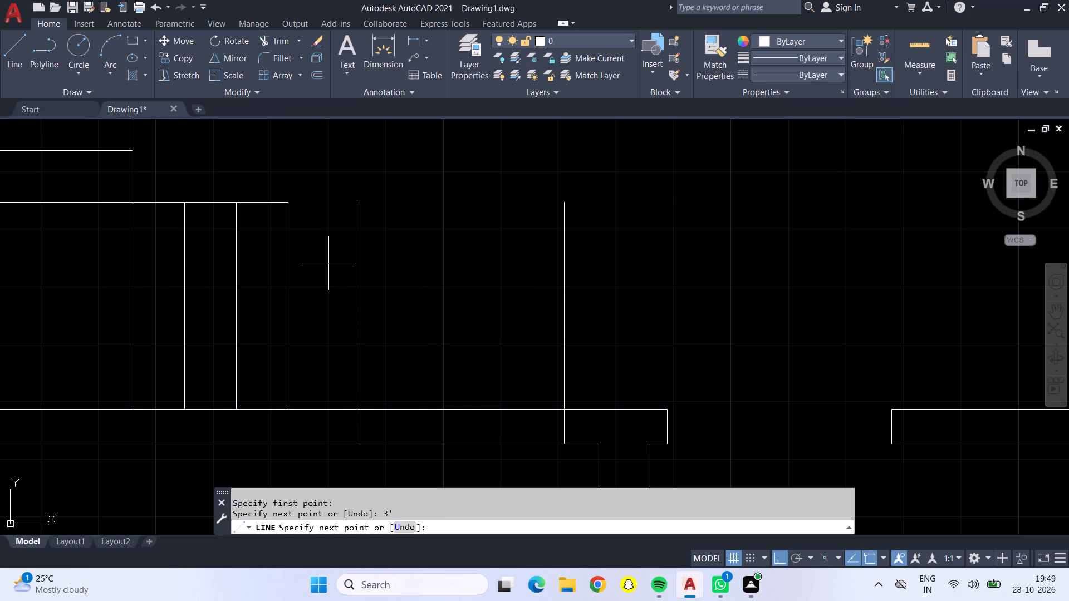
{"action": "key", "text": "Return"}
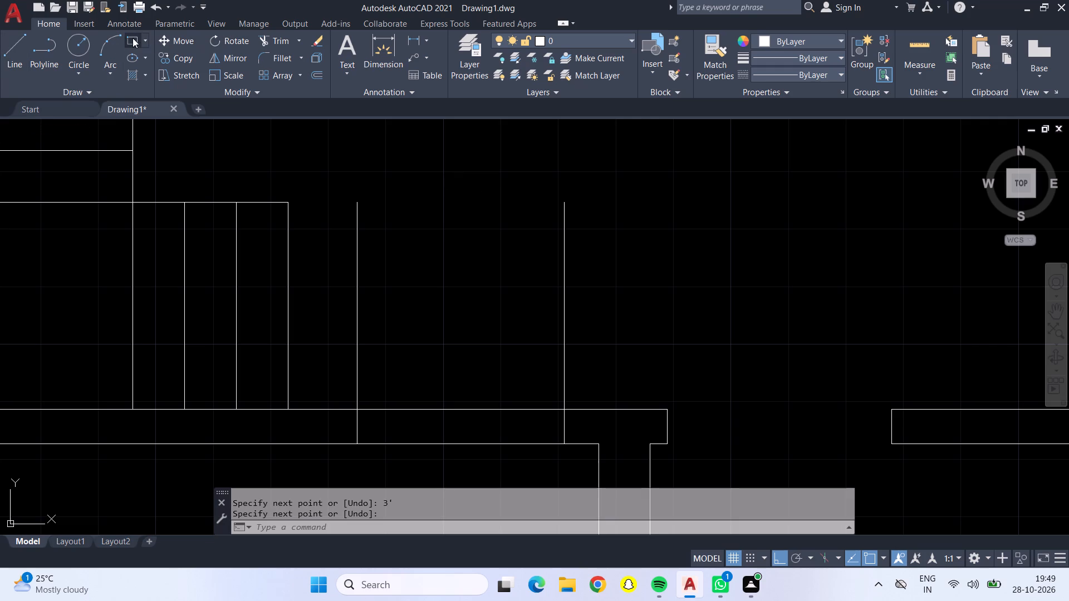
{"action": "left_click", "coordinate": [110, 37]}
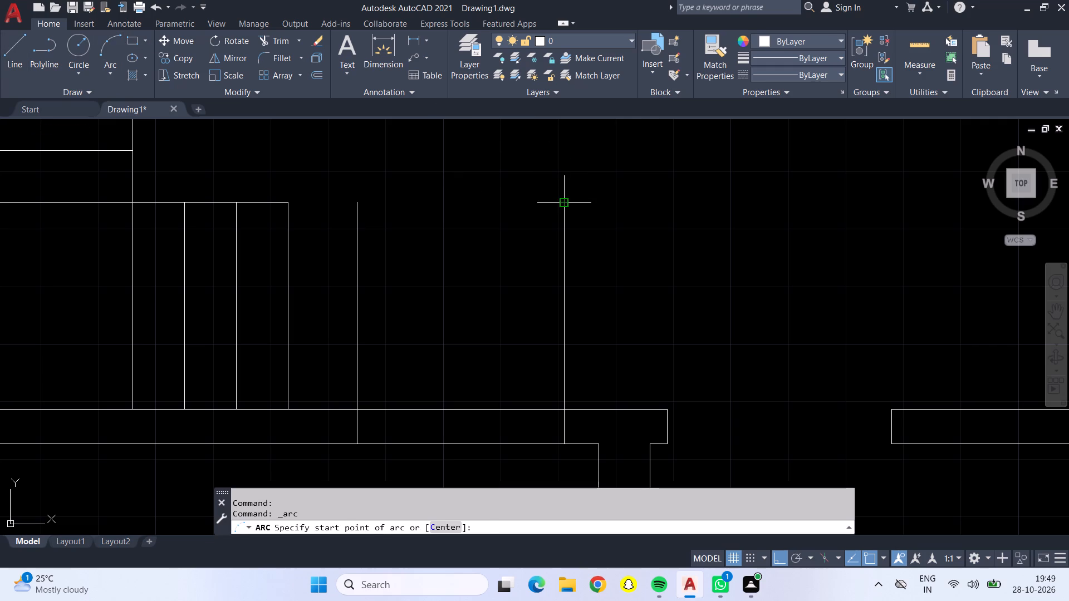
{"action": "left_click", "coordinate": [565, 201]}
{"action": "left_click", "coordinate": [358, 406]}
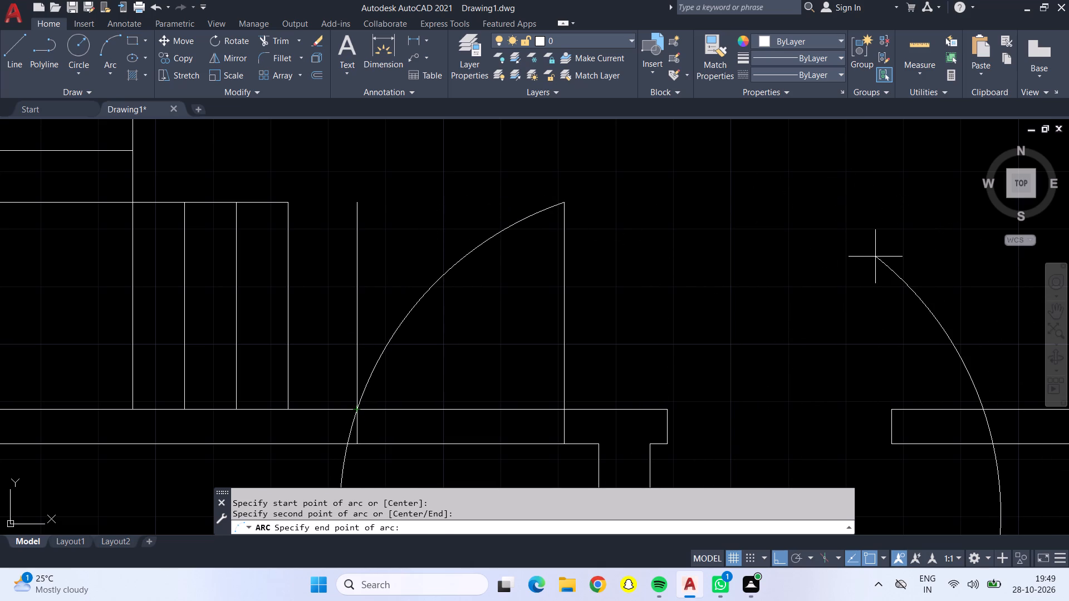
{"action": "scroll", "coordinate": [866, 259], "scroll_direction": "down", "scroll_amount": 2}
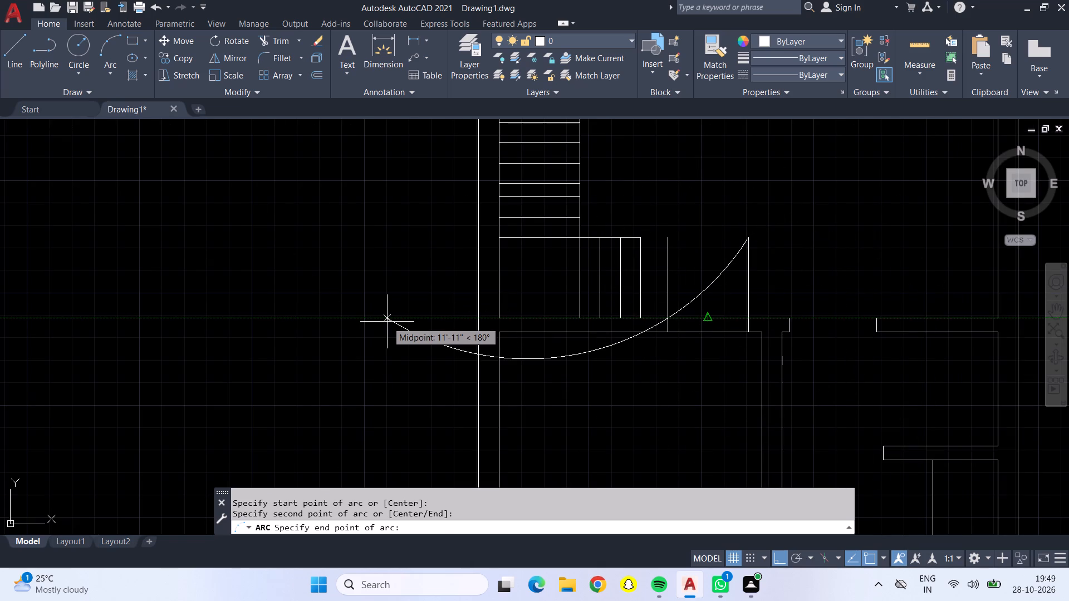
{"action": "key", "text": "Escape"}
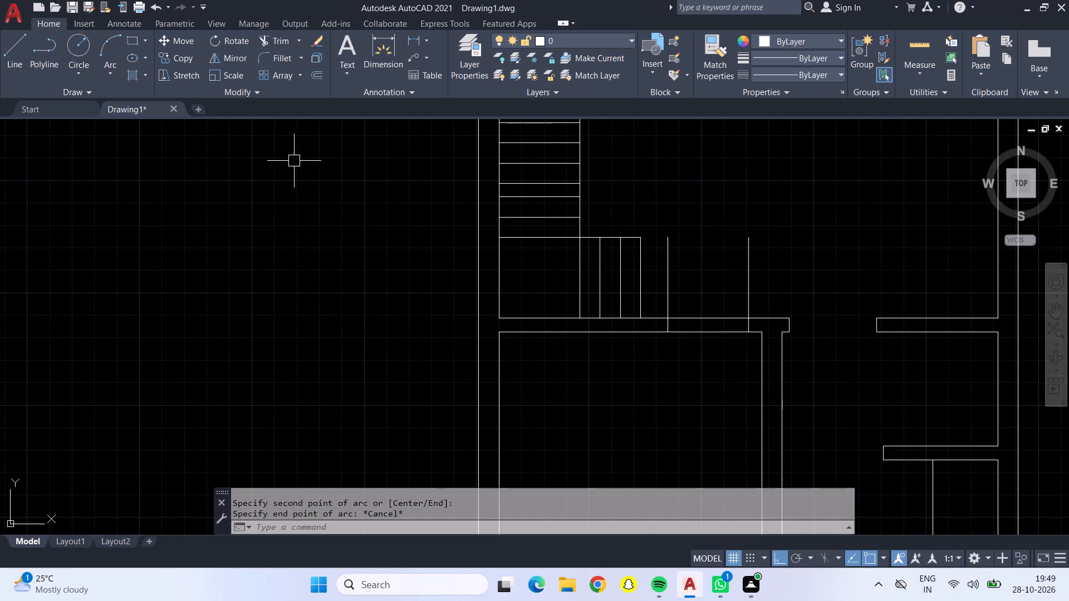
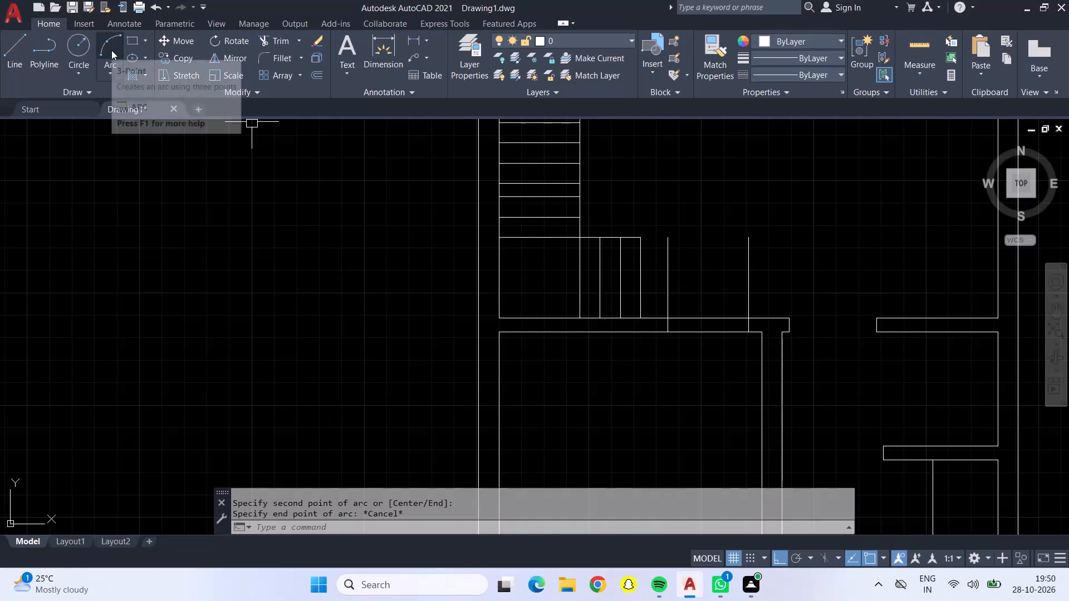
Draw a three-point arc from the top of the right door line through the opening's midpoint on the wall's upper line, ending below the wall.
{"action": "left_click", "coordinate": [114, 50]}
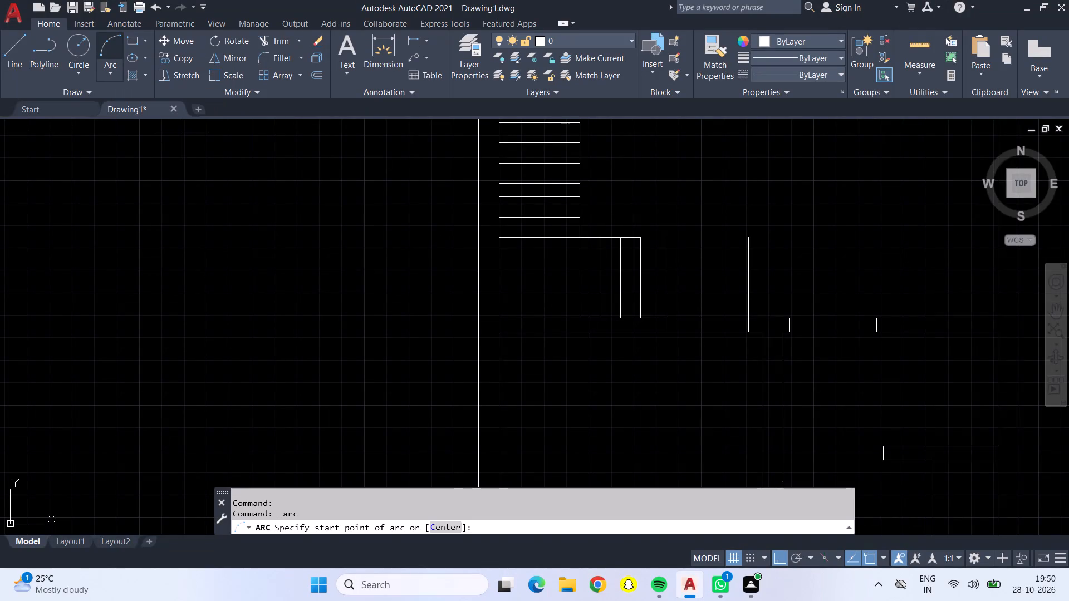
{"action": "left_click", "coordinate": [749, 240]}
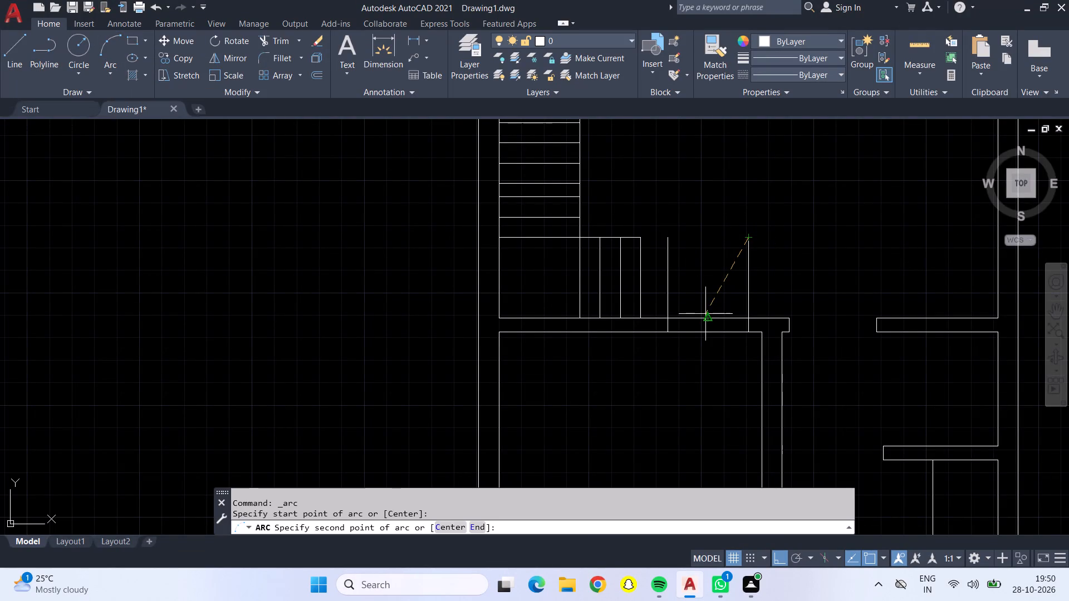
{"action": "left_click", "coordinate": [710, 316]}
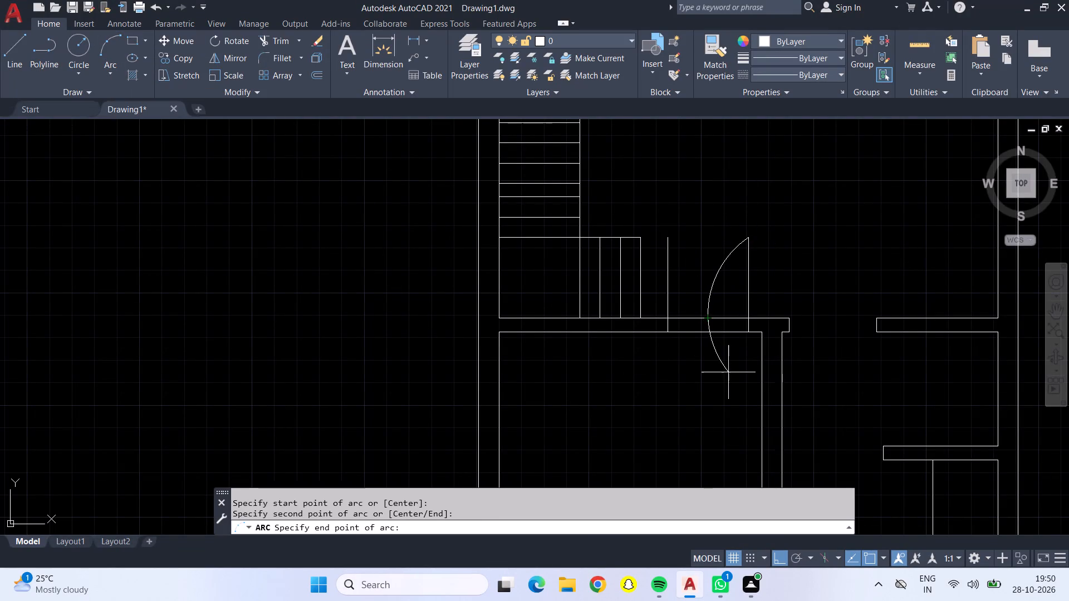
{"action": "left_click", "coordinate": [728, 373]}
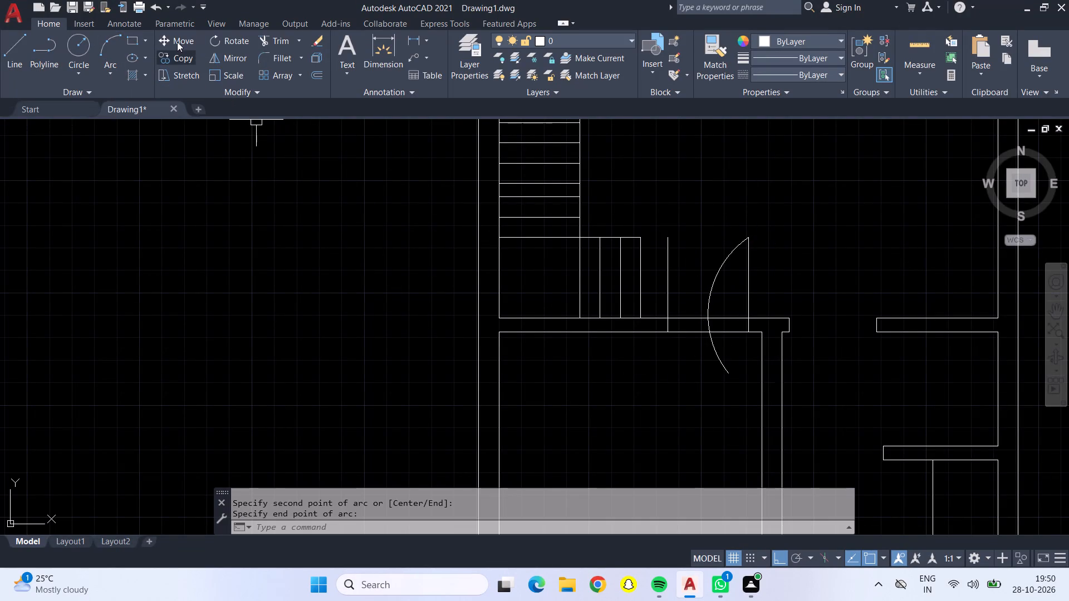
Draw a three-point arc from the top of the left door line through the same wall midpoint, curving round to the staircase landing.
{"action": "left_click", "coordinate": [111, 43]}
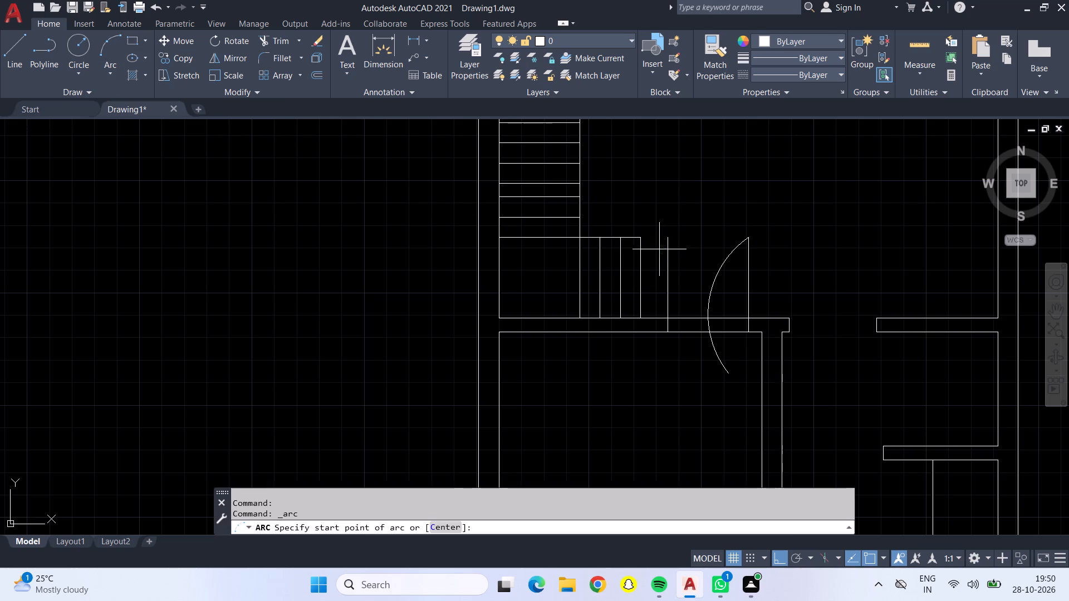
{"action": "left_click", "coordinate": [668, 237]}
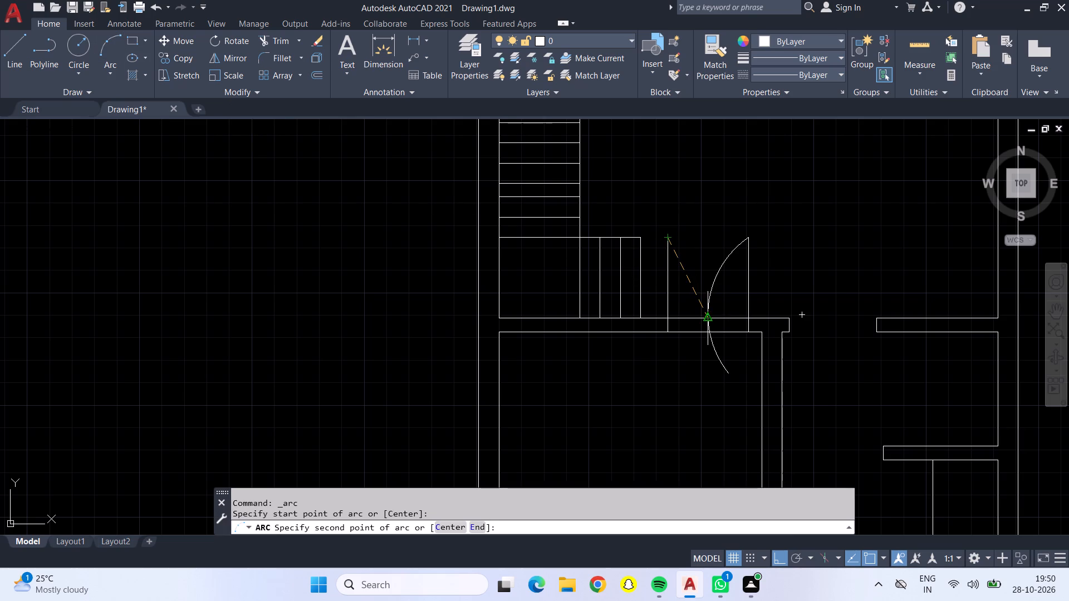
{"action": "left_click", "coordinate": [704, 319]}
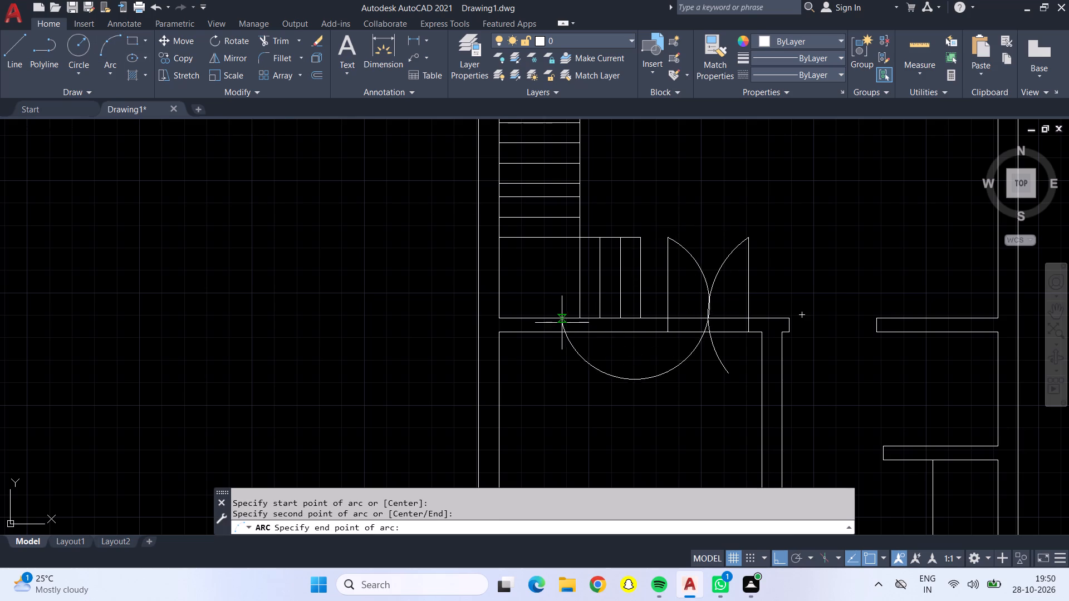
{"action": "left_click", "coordinate": [555, 275]}
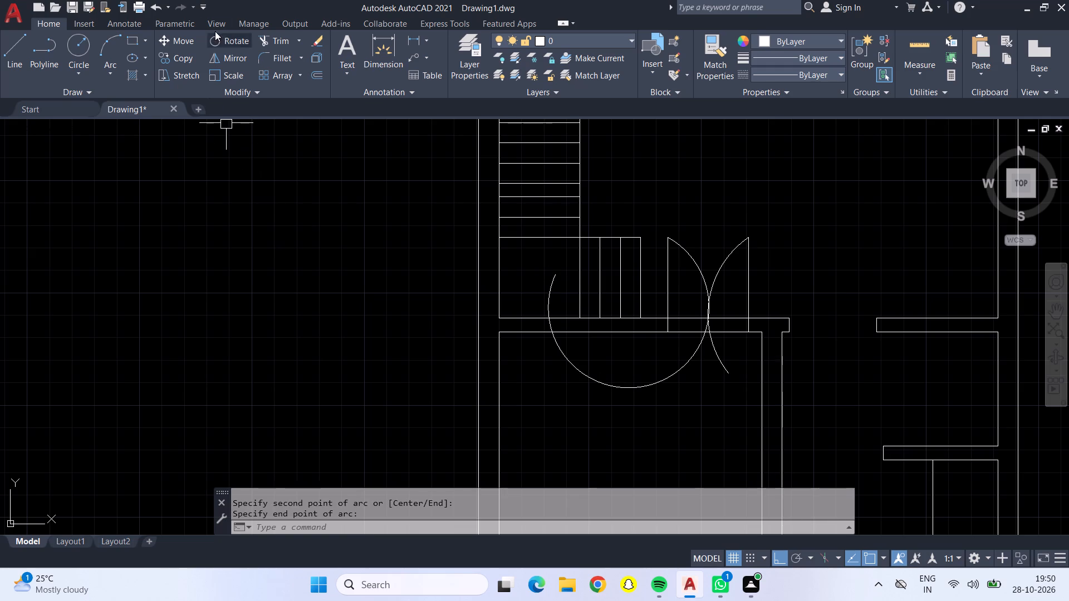
Trim both swing arcs below the wall's upper line and remove the leftover arc piece on the staircase landing.
{"action": "left_click", "coordinate": [269, 32]}
{"action": "left_click", "coordinate": [275, 42]}
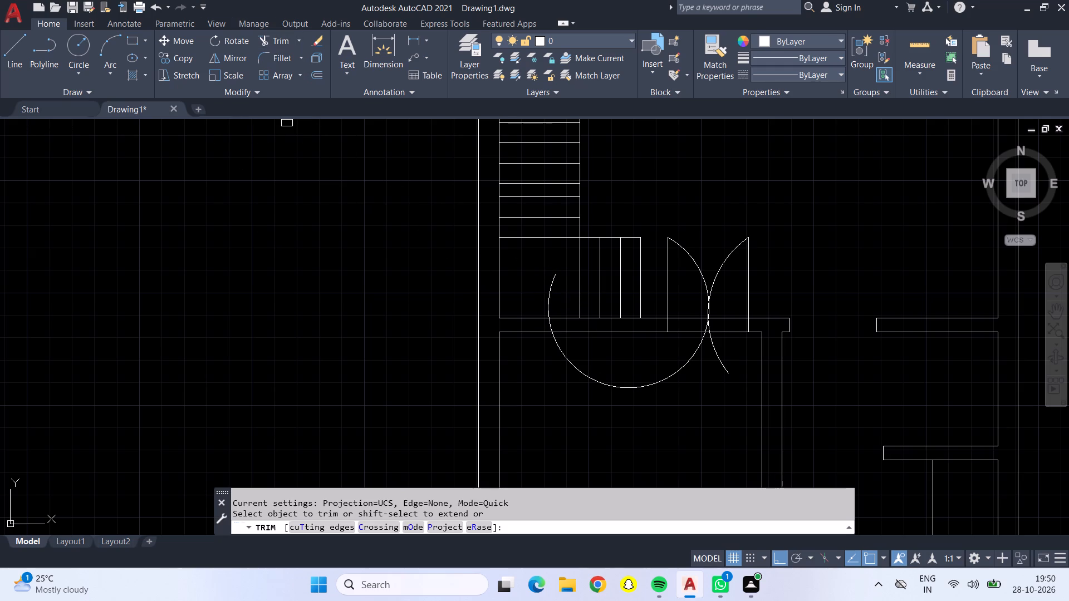
{"action": "left_click_drag", "start_coordinate": [681, 368], "coordinate": [690, 367]}
{"action": "left_click", "coordinate": [722, 355]}
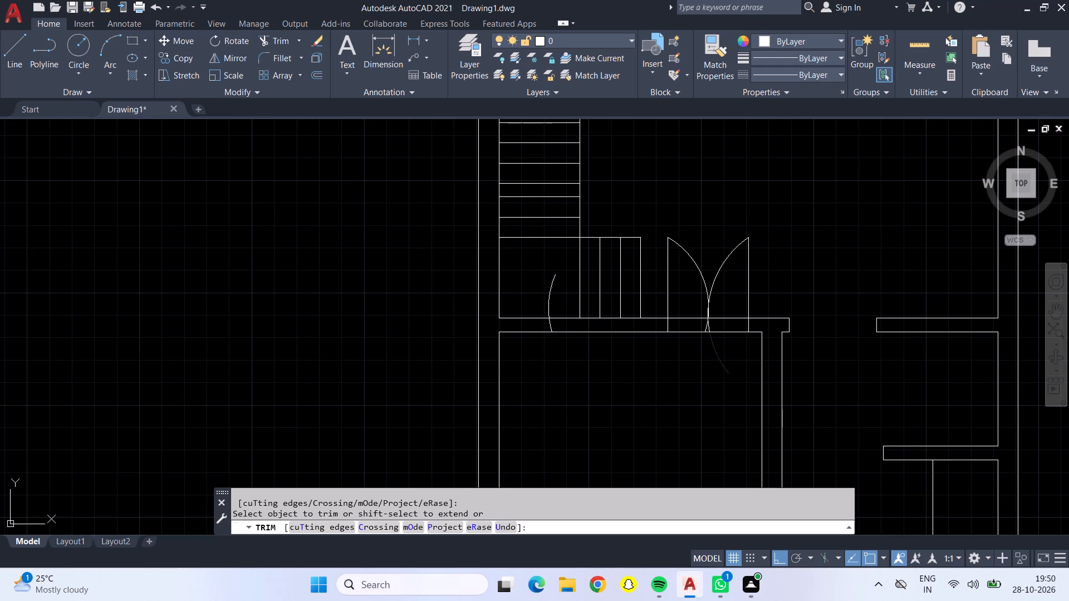
{"action": "scroll", "coordinate": [708, 326], "scroll_direction": "up", "scroll_amount": 4}
{"action": "left_click_drag", "start_coordinate": [708, 326], "coordinate": [628, 324]}
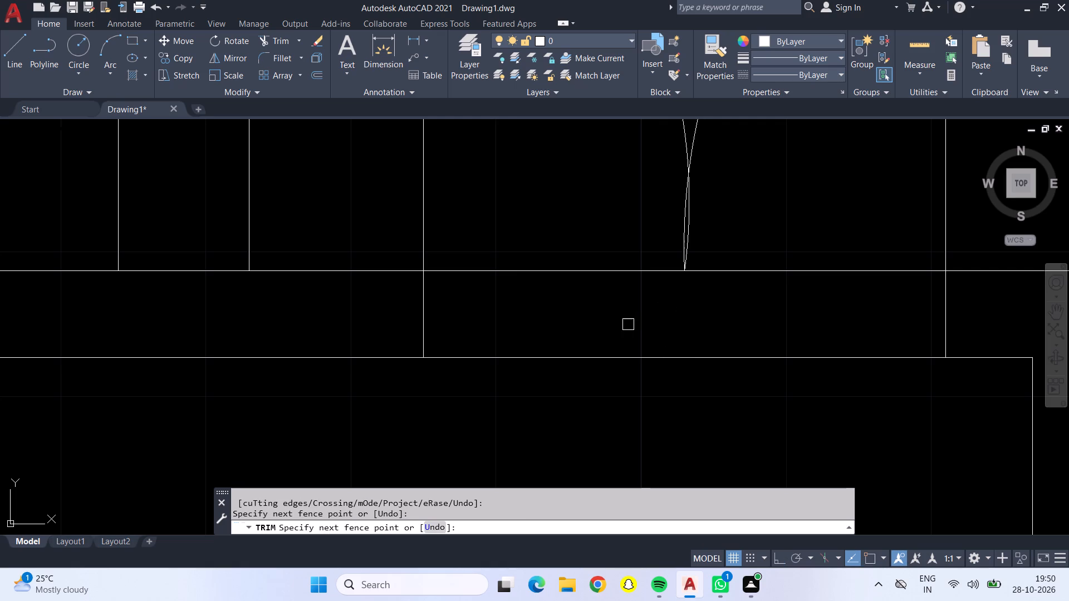
{"action": "scroll", "coordinate": [647, 321], "scroll_direction": "down", "scroll_amount": 3}
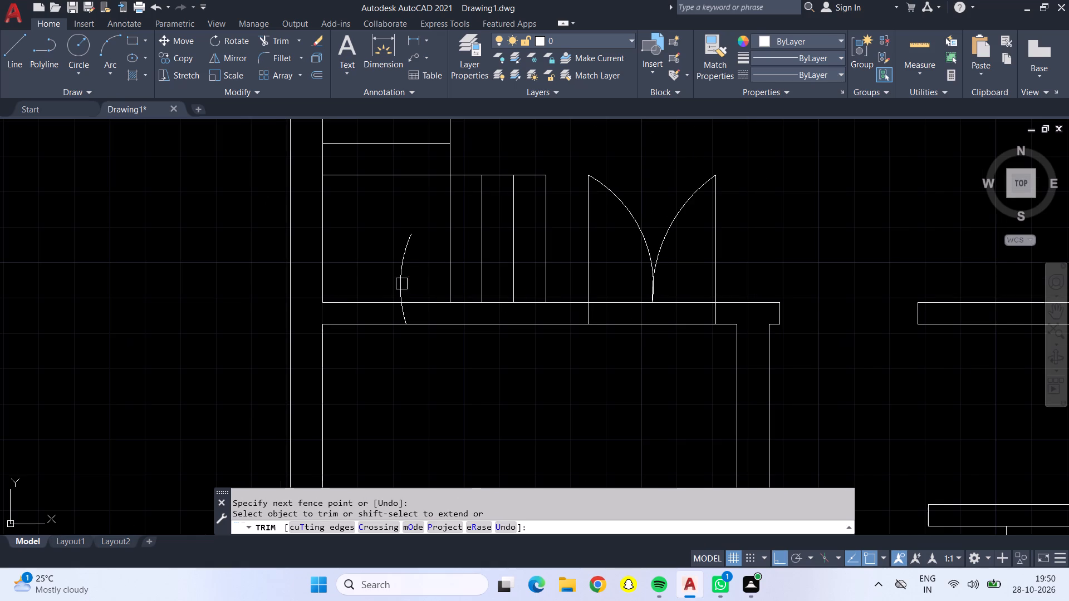
{"action": "left_click", "coordinate": [401, 284]}
{"action": "left_click", "coordinate": [410, 317]}
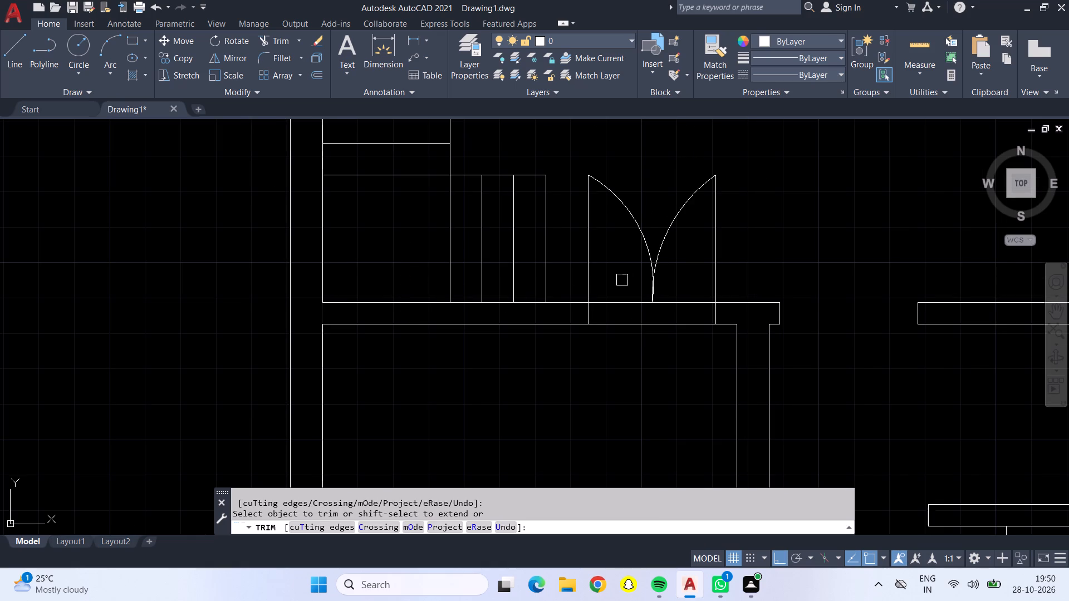
{"action": "scroll", "coordinate": [645, 275], "scroll_direction": "up", "scroll_amount": 4}
{"action": "key", "text": "Escape"}
Trim the wall's upper and lower lines between the two door lines to clear the double-door opening.
{"action": "middle_click_drag", "start_coordinate": [741, 317], "coordinate": [739, 318]}
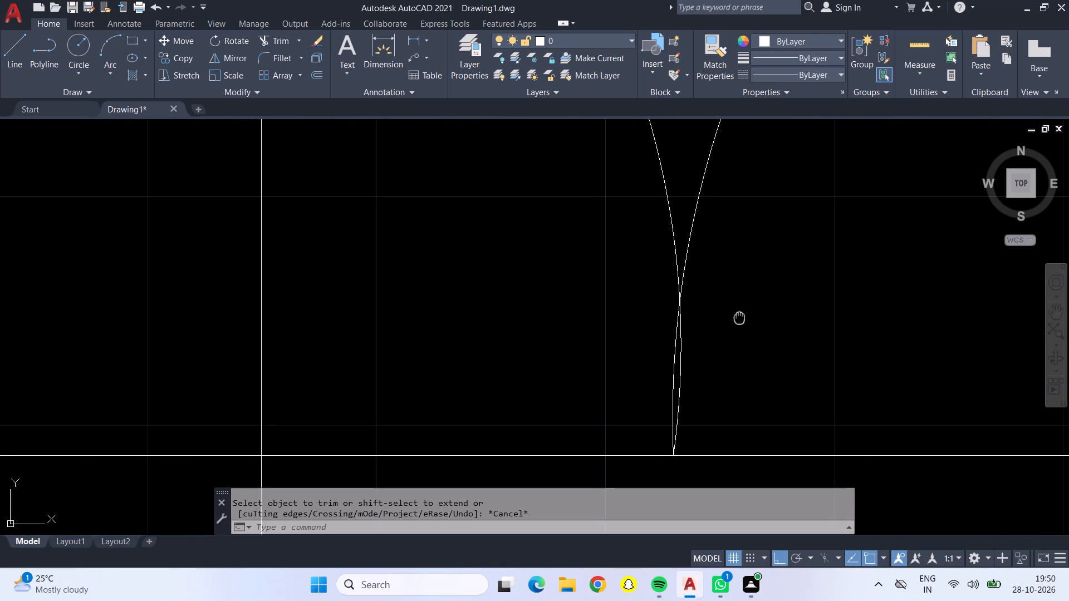
{"action": "middle_click_drag", "start_coordinate": [739, 318], "coordinate": [654, 343]}
{"action": "scroll", "coordinate": [650, 344], "scroll_direction": "down", "scroll_amount": 1}
{"action": "scroll", "coordinate": [665, 300], "scroll_direction": "down", "scroll_amount": 1}
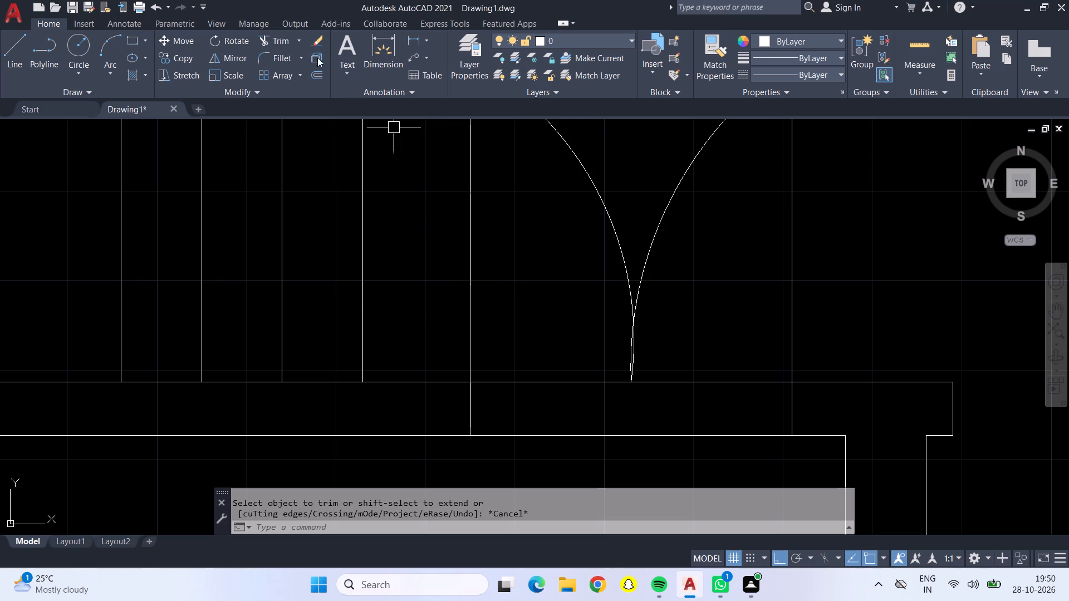
{"action": "left_click", "coordinate": [278, 33]}
{"action": "left_click_drag", "start_coordinate": [525, 261], "coordinate": [595, 444]}
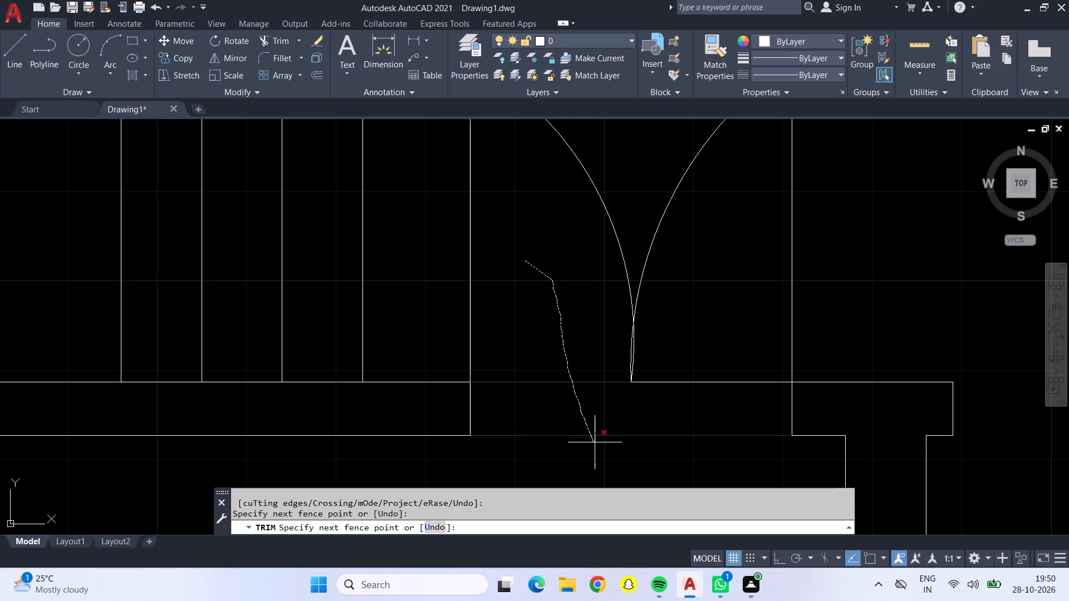
{"action": "left_click_drag", "start_coordinate": [595, 444], "coordinate": [668, 368]}
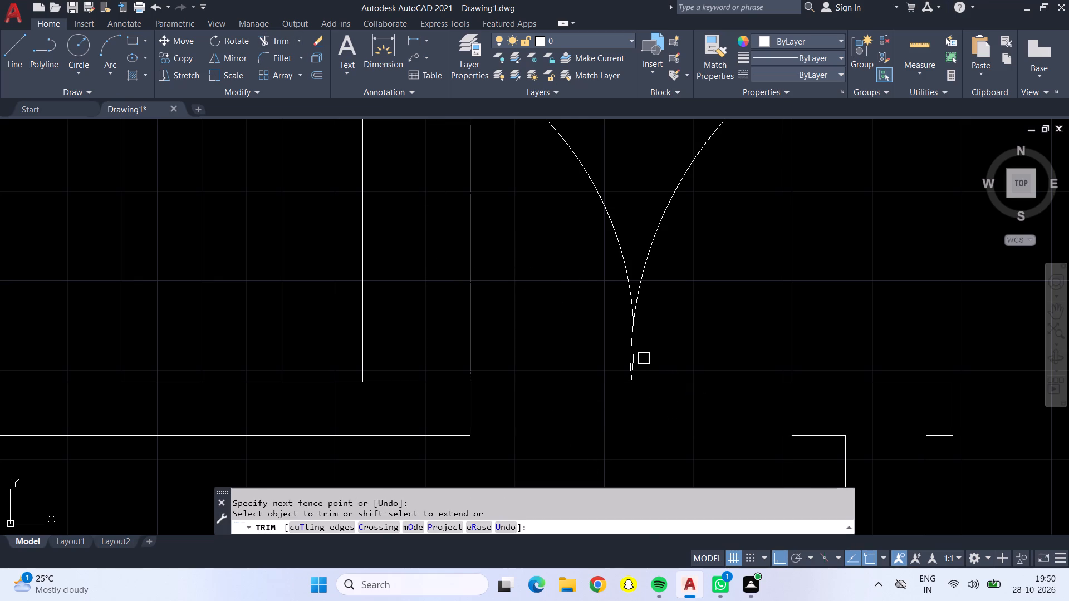
{"action": "key", "text": "Escape"}
Offset both door lines and both wall-end lines 2" inward into the opening.
{"action": "key", "text": "o"}
{"action": "key", "text": "Return"}
{"action": "type", "text": "2\""}
{"action": "key", "text": "Return"}
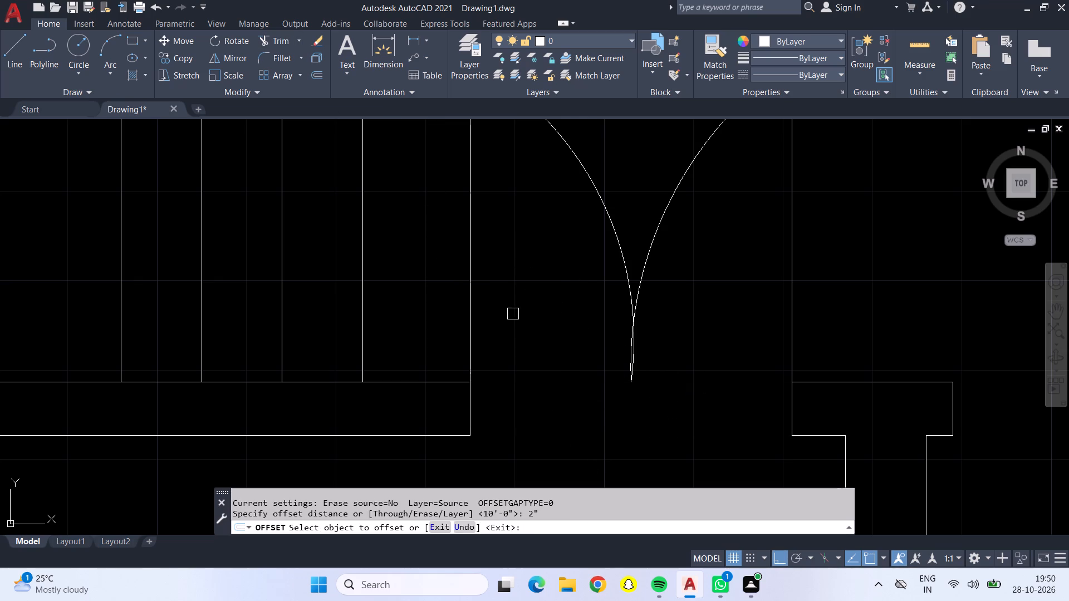
{"action": "left_click", "coordinate": [468, 299]}
{"action": "left_click", "coordinate": [526, 328]}
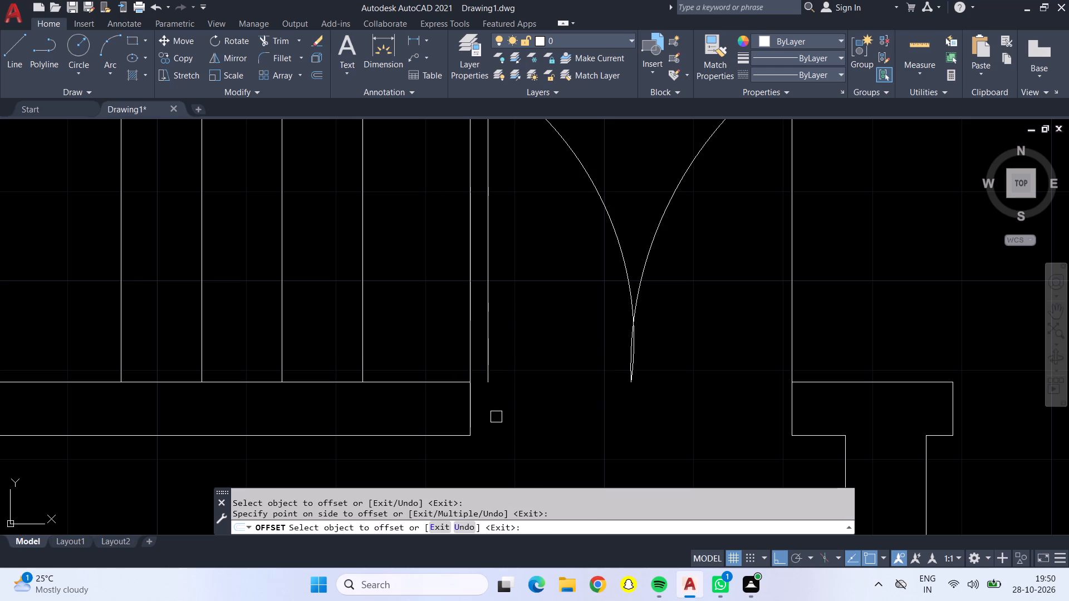
{"action": "left_click", "coordinate": [473, 412]}
{"action": "left_click", "coordinate": [526, 424]}
{"action": "left_click_drag", "start_coordinate": [795, 398], "coordinate": [790, 398]}
{"action": "left_click", "coordinate": [718, 402]}
{"action": "left_click", "coordinate": [790, 348]}
{"action": "left_click", "coordinate": [730, 357]}
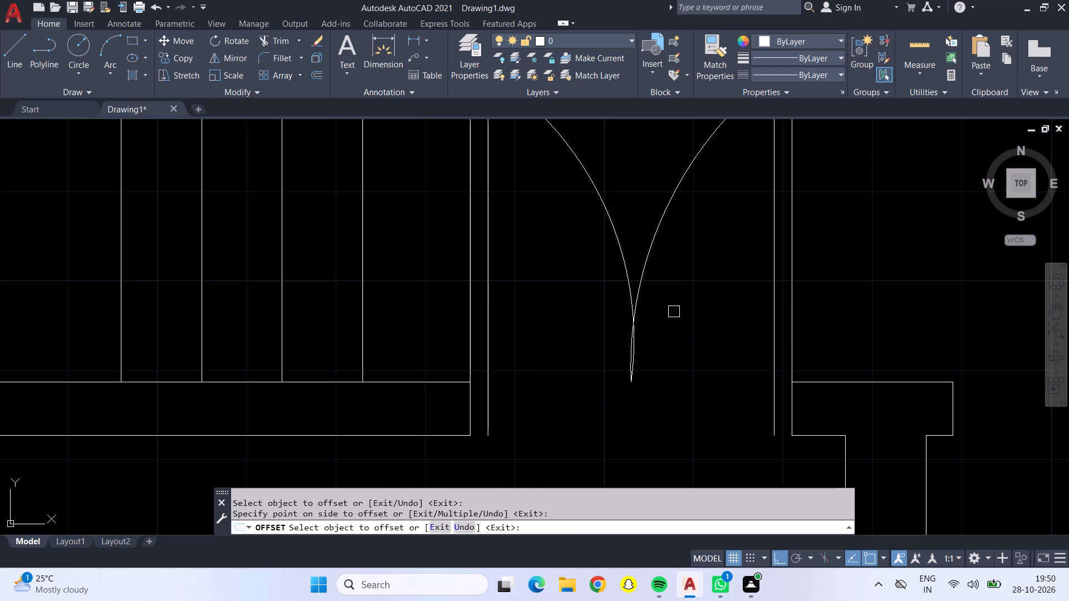
Offset the right and left swing arcs 2" toward their own door leaves.
{"action": "left_click", "coordinate": [653, 241]}
{"action": "left_click", "coordinate": [707, 283]}
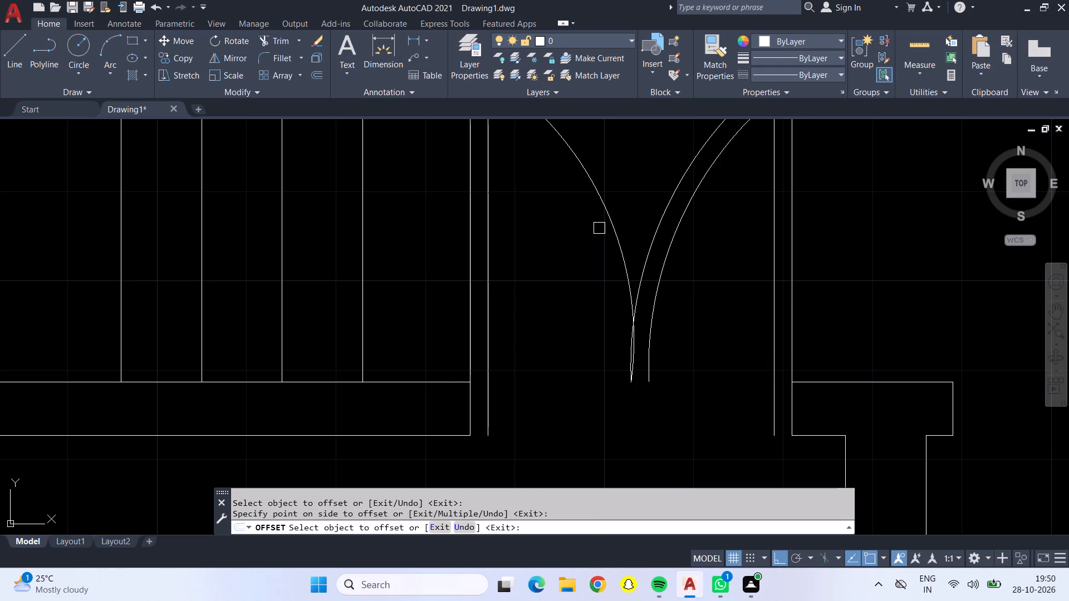
{"action": "left_click", "coordinate": [606, 225]}
{"action": "left_click", "coordinate": [580, 255]}
{"action": "key", "text": "Escape"}
Stretch the lower ends of both offset arcs to the point where the original swing arcs meet.
{"action": "scroll", "coordinate": [610, 383], "scroll_direction": "up", "scroll_amount": 3}
{"action": "left_click", "coordinate": [611, 381]}
{"action": "double_click", "coordinate": [614, 378]}
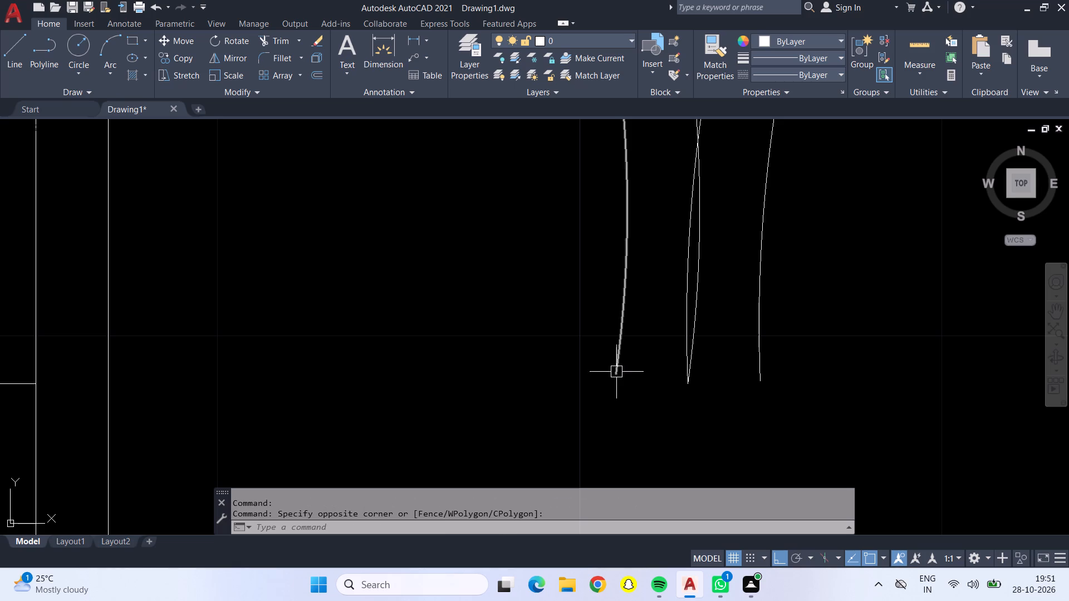
{"action": "triple_click", "coordinate": [616, 372]}
{"action": "left_click", "coordinate": [617, 375]}
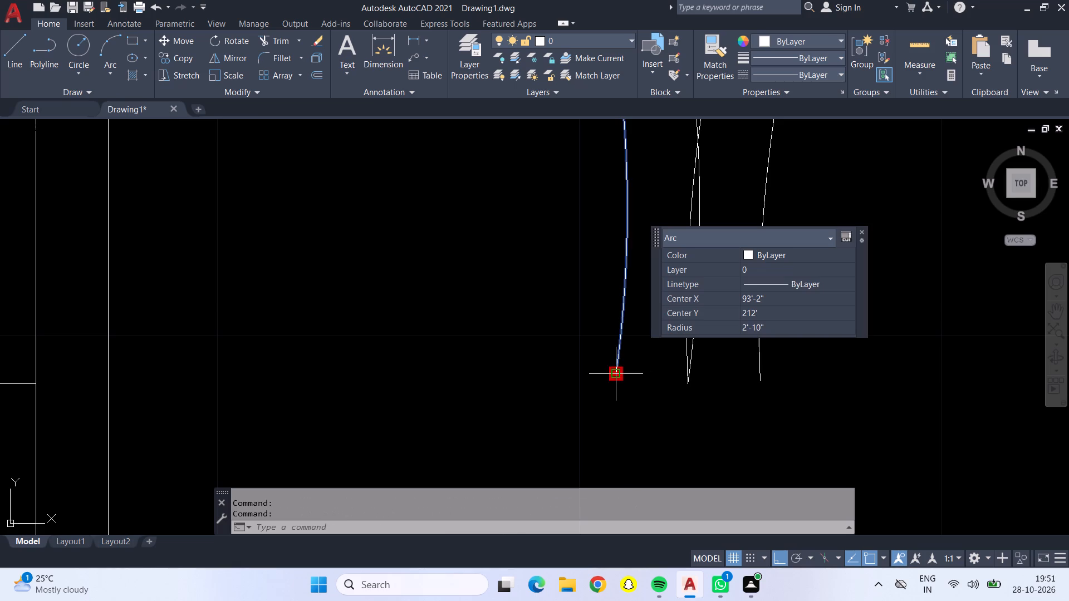
{"action": "left_click", "coordinate": [689, 378]}
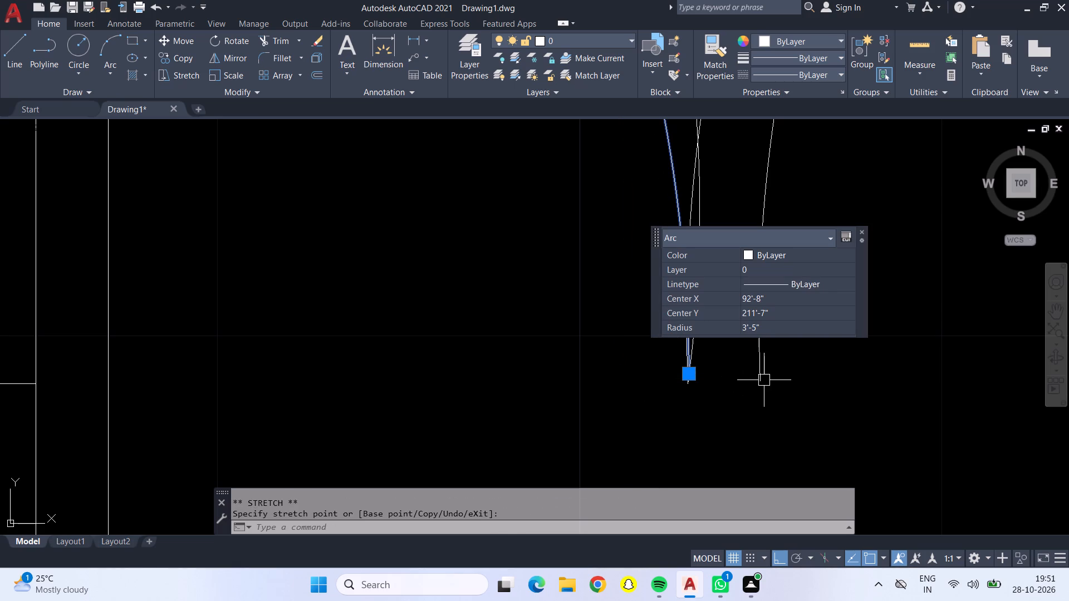
{"action": "left_click", "coordinate": [763, 381]}
{"action": "double_click", "coordinate": [759, 381]}
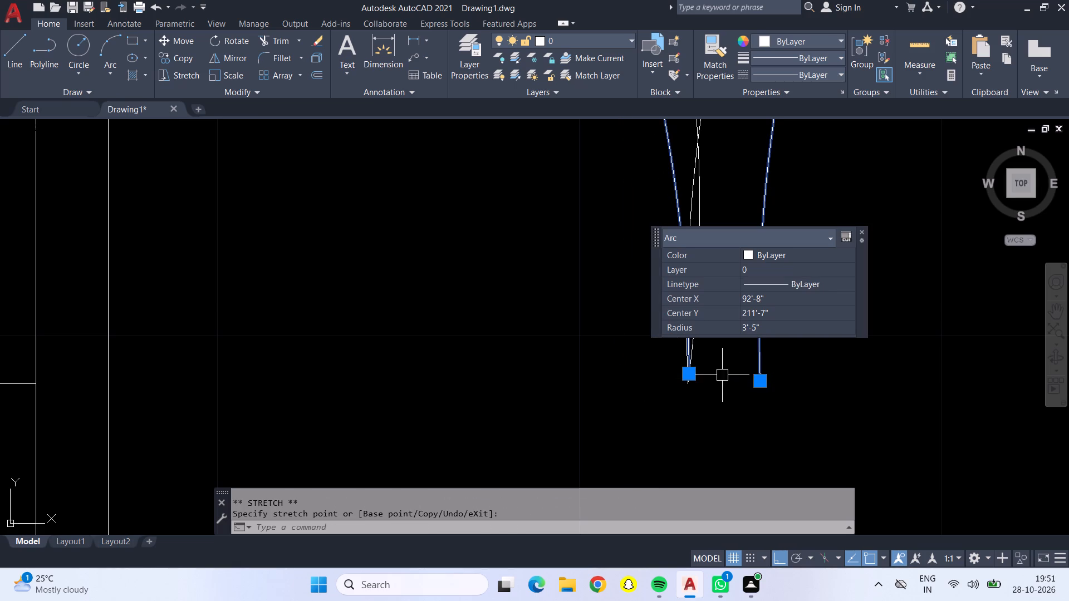
{"action": "left_click", "coordinate": [762, 379]}
{"action": "left_click", "coordinate": [683, 377]}
{"action": "key", "text": "Escape"}
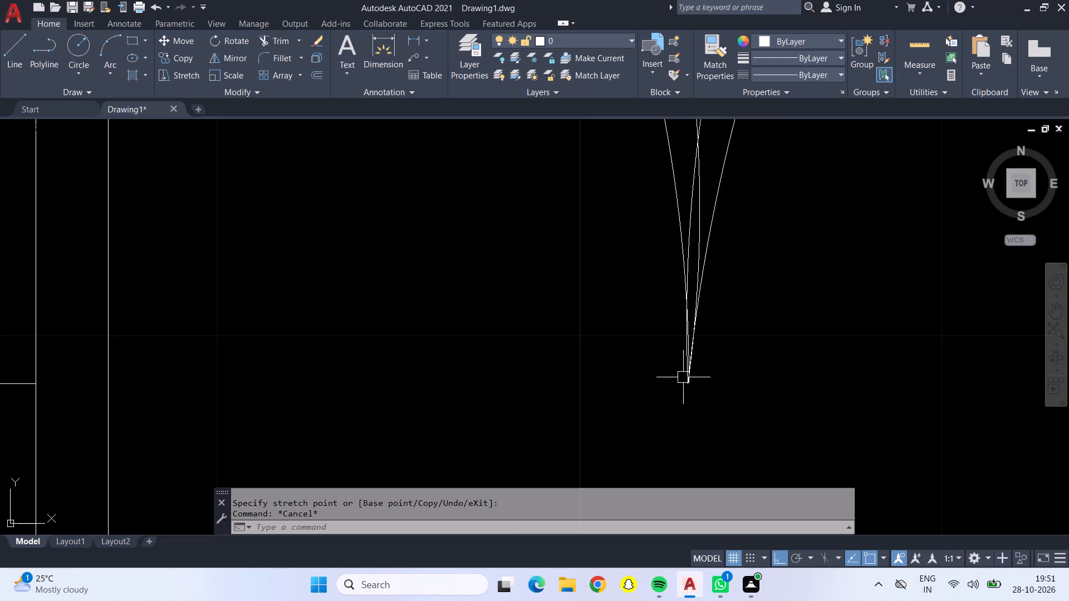
Trim the overlapping ends of the double door's swing arcs where they cross in the middle of the opening.
{"action": "scroll", "coordinate": [683, 377], "scroll_direction": "down", "scroll_amount": 2}
{"action": "scroll", "coordinate": [668, 328], "scroll_direction": "down", "scroll_amount": 1}
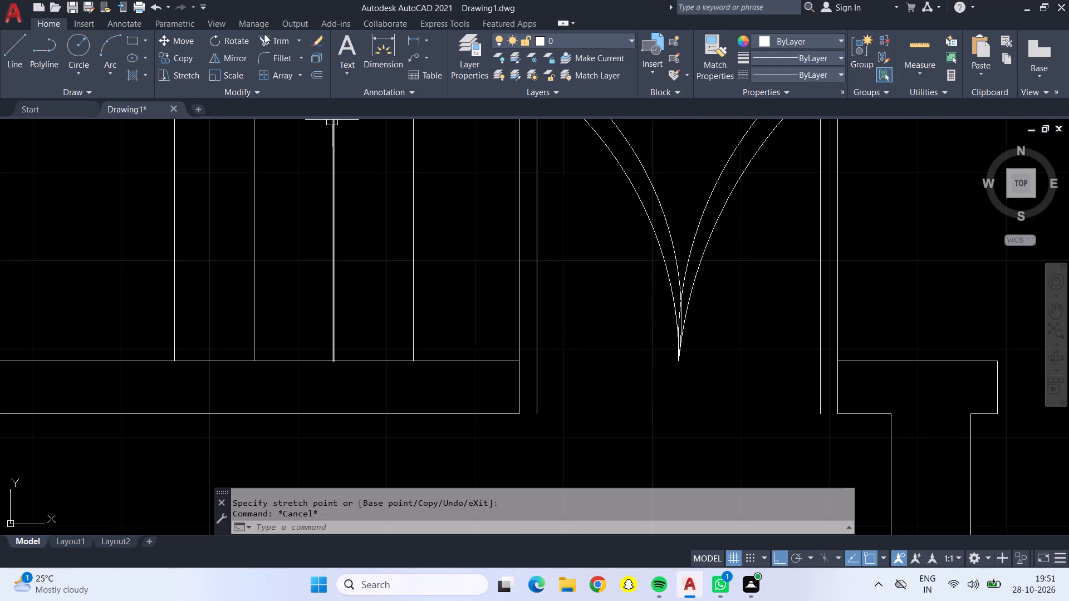
{"action": "left_click", "coordinate": [266, 35]}
{"action": "scroll", "coordinate": [692, 305], "scroll_direction": "up", "scroll_amount": 2}
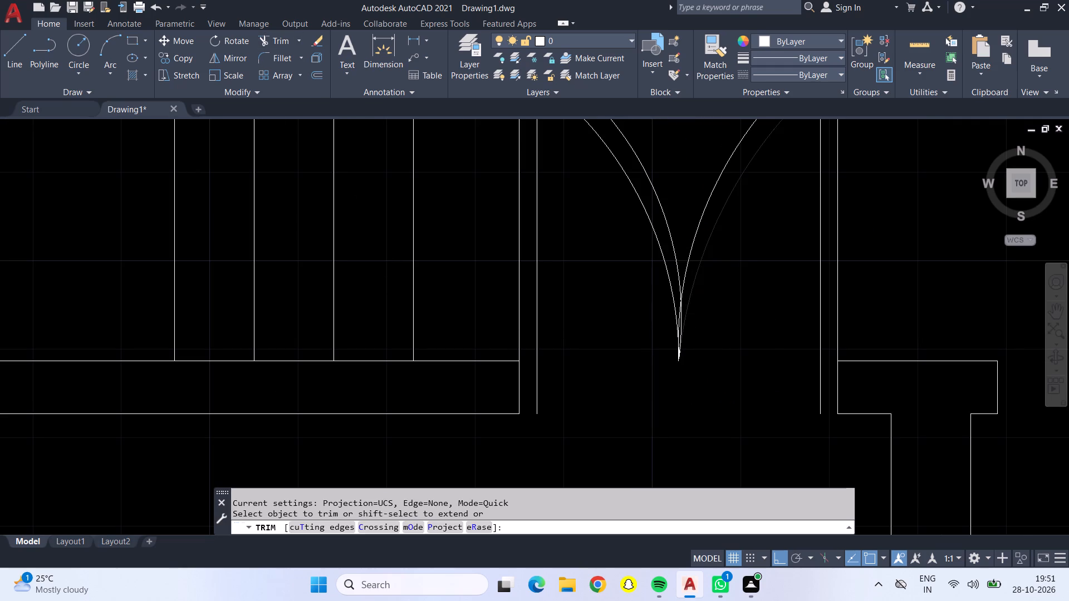
{"action": "scroll", "coordinate": [692, 305], "scroll_direction": "up", "scroll_amount": 2}
{"action": "triple_click", "coordinate": [600, 292]}
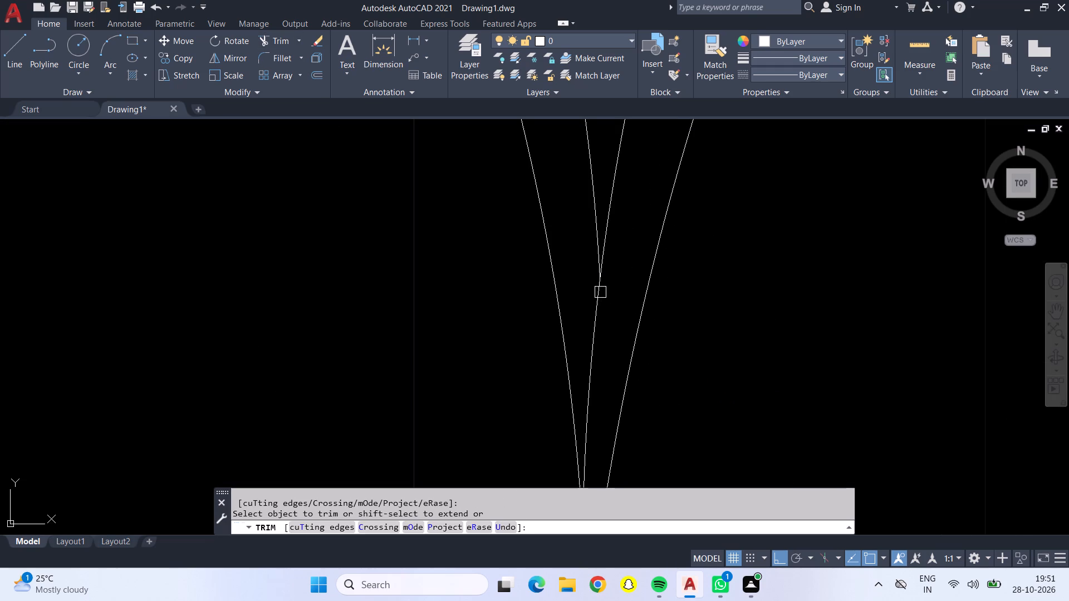
{"action": "scroll", "coordinate": [600, 292], "scroll_direction": "down", "scroll_amount": 2}
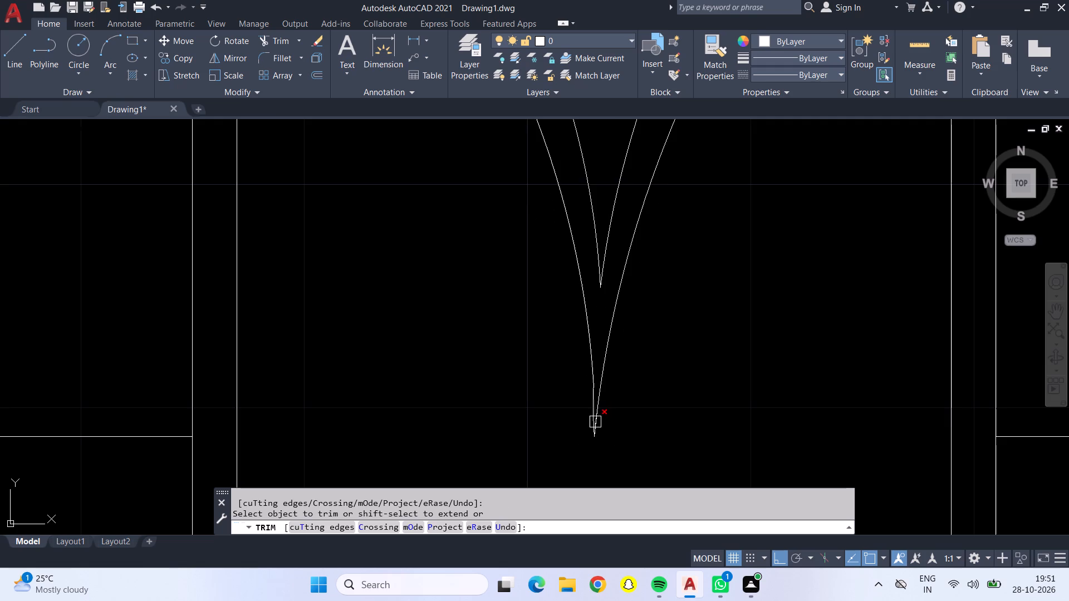
{"action": "scroll", "coordinate": [595, 422], "scroll_direction": "up", "scroll_amount": 2}
{"action": "scroll", "coordinate": [595, 422], "scroll_direction": "down", "scroll_amount": 1}
{"action": "scroll", "coordinate": [595, 422], "scroll_direction": "up", "scroll_amount": 1}
{"action": "middle_click_drag", "start_coordinate": [648, 417], "coordinate": [675, 376]}
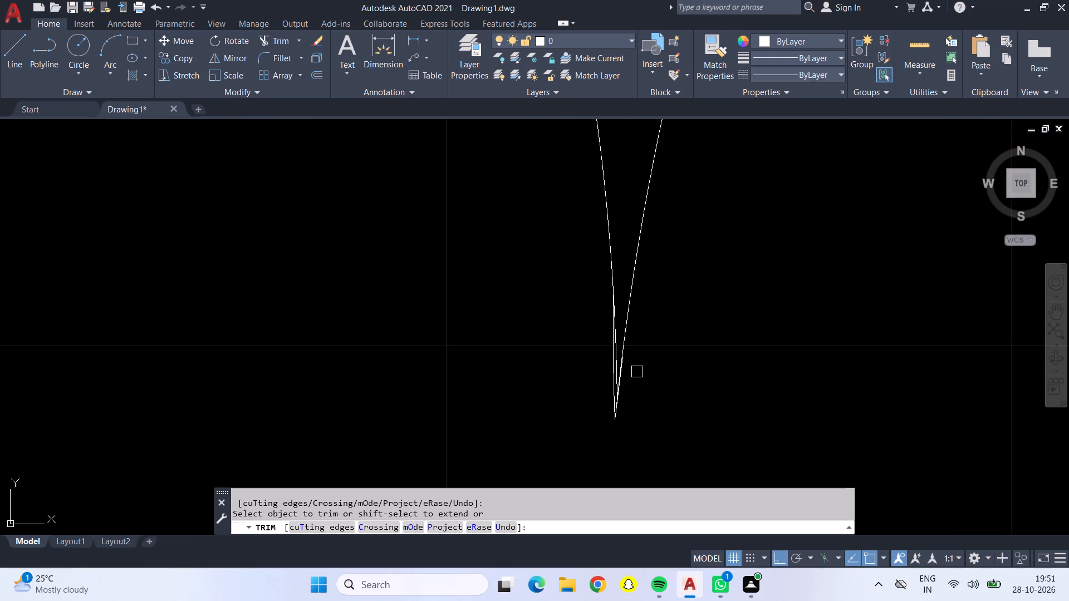
{"action": "scroll", "coordinate": [611, 373], "scroll_direction": "up", "scroll_amount": 5}
{"action": "scroll", "coordinate": [727, 366], "scroll_direction": "down", "scroll_amount": 2}
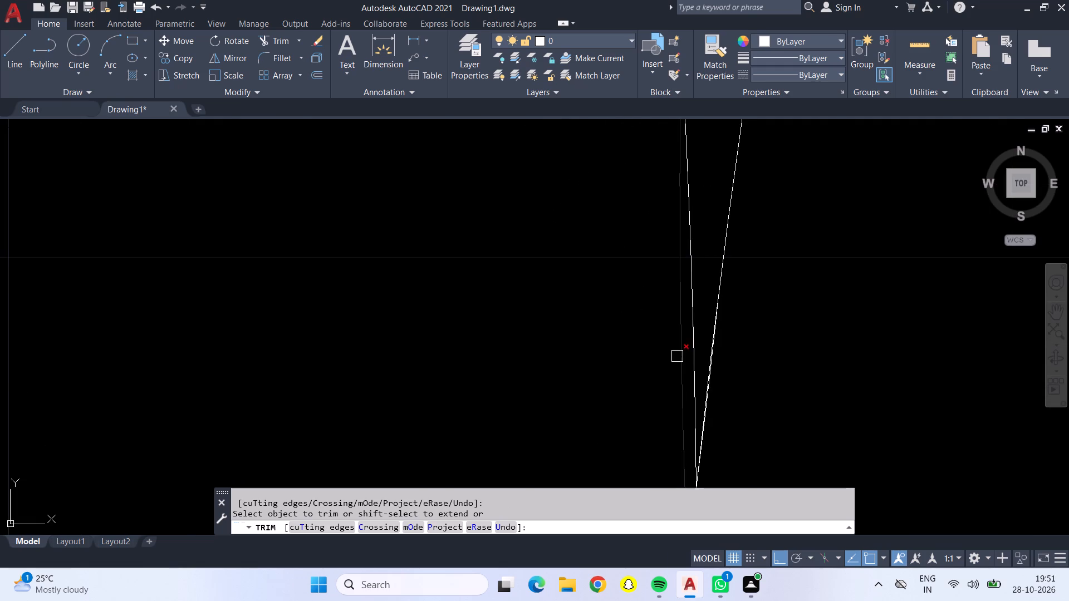
{"action": "left_click", "coordinate": [680, 356]}
{"action": "scroll", "coordinate": [680, 356], "scroll_direction": "down", "scroll_amount": 4}
{"action": "scroll", "coordinate": [769, 336], "scroll_direction": "up", "scroll_amount": 1}
{"action": "scroll", "coordinate": [769, 336], "scroll_direction": "down", "scroll_amount": 1}
{"action": "scroll", "coordinate": [592, 328], "scroll_direction": "down", "scroll_amount": 3}
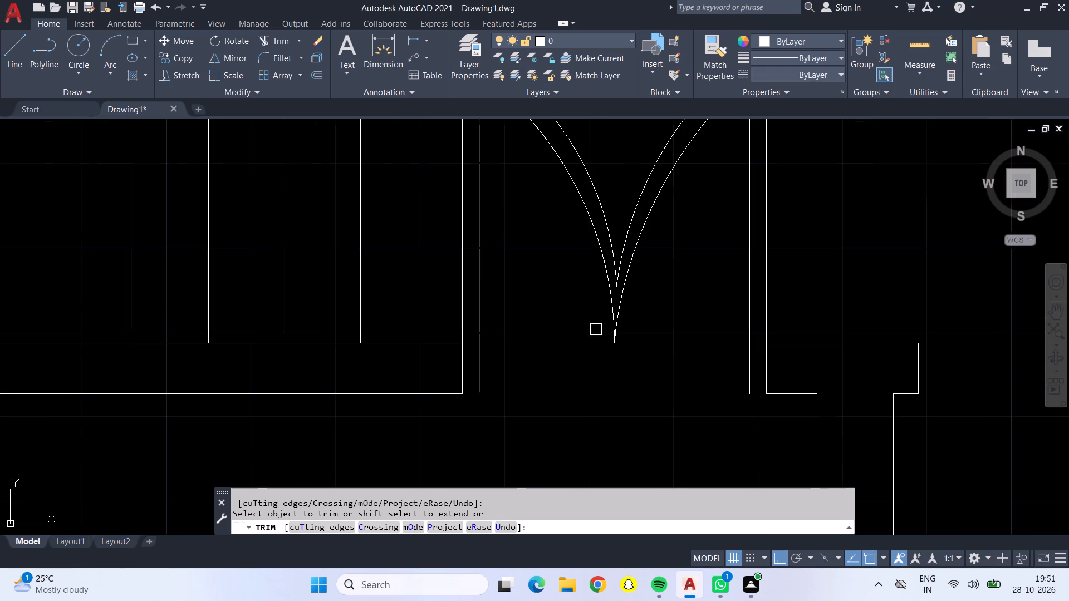
Trim the left door leaf's inner line above the inner arc and the inner arc's excess beyond that line.
{"action": "middle_click_drag", "start_coordinate": [572, 296], "coordinate": [638, 414]}
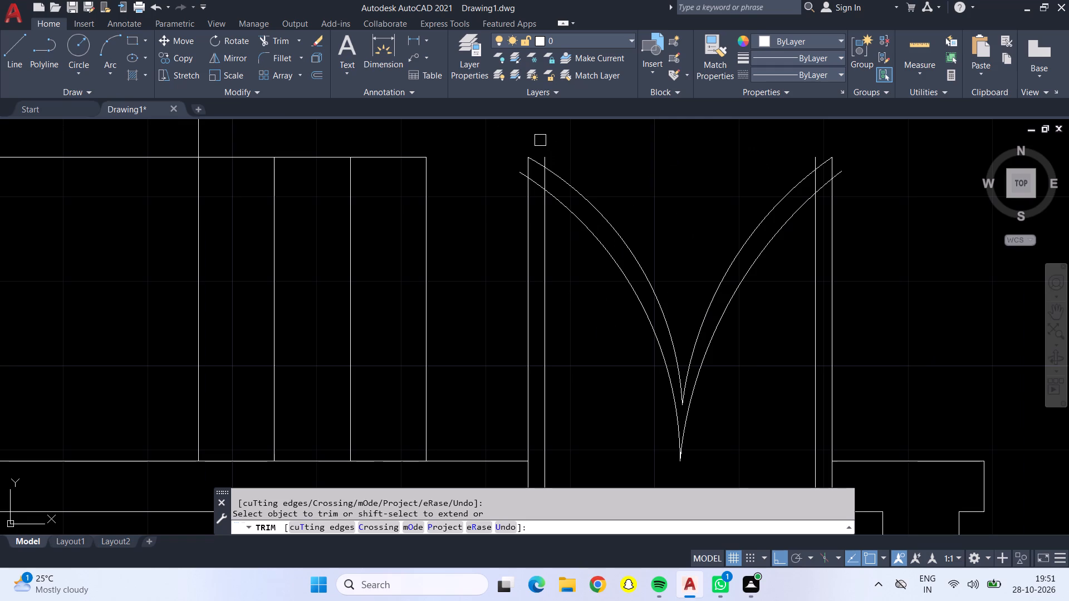
{"action": "left_click", "coordinate": [550, 156]}
{"action": "left_click", "coordinate": [533, 151]}
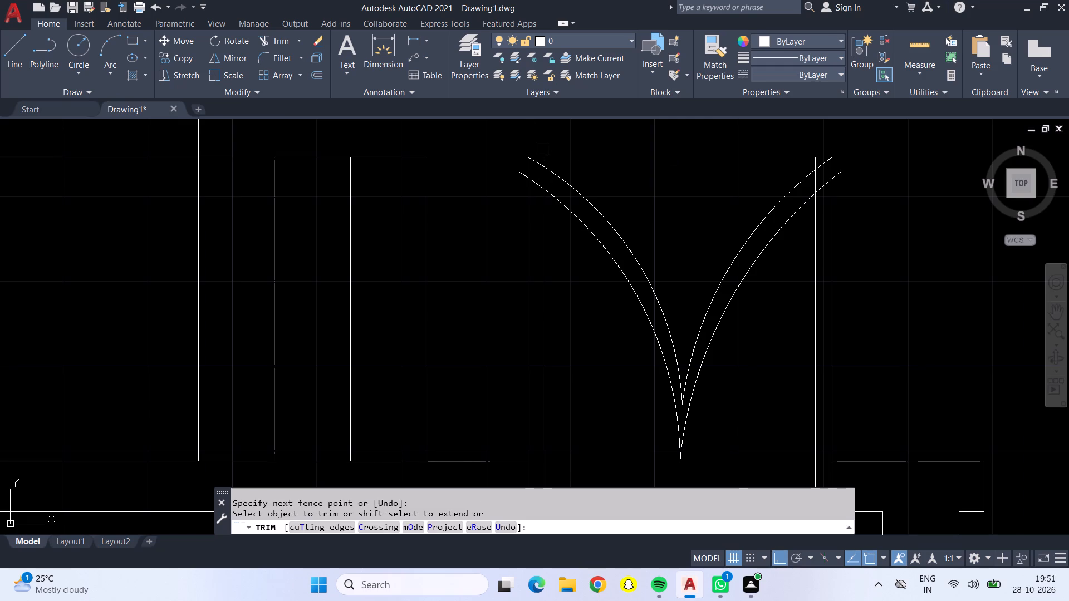
{"action": "scroll", "coordinate": [544, 157], "scroll_direction": "up", "scroll_amount": 4}
{"action": "left_click", "coordinate": [533, 168]}
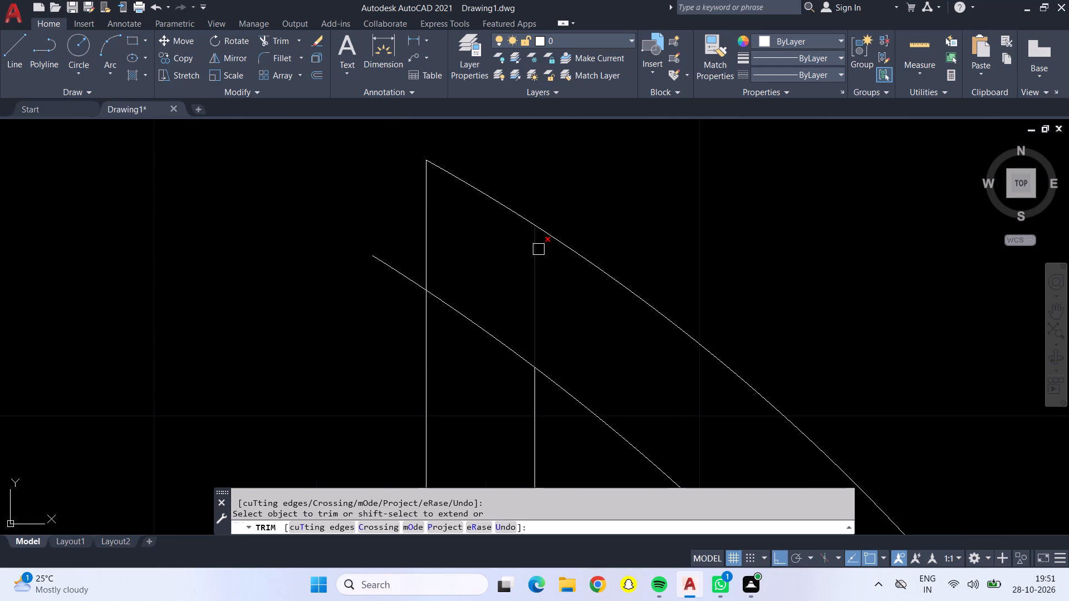
{"action": "left_click", "coordinate": [538, 252]}
{"action": "left_click_drag", "start_coordinate": [506, 308], "coordinate": [487, 365]}
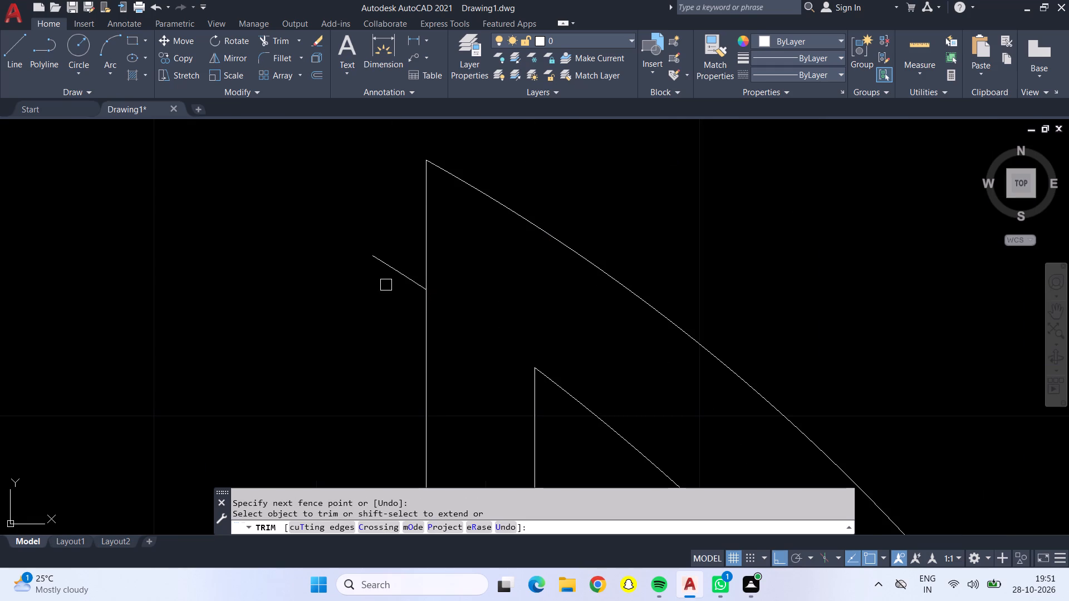
{"action": "left_click", "coordinate": [405, 272]}
Trim the right door leaf's inner line above the inner arc and the inner arc's excess beyond that line.
{"action": "scroll", "coordinate": [406, 271], "scroll_direction": "down", "scroll_amount": 5}
{"action": "scroll", "coordinate": [707, 279], "scroll_direction": "up", "scroll_amount": 4}
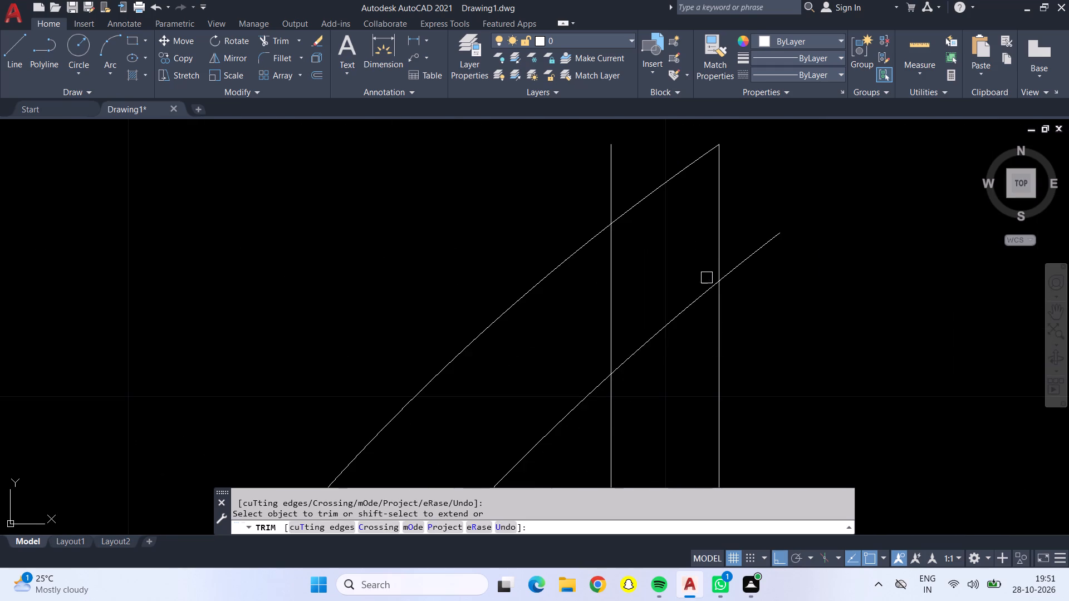
{"action": "left_click_drag", "start_coordinate": [693, 301], "coordinate": [686, 302]}
{"action": "left_click", "coordinate": [612, 287]}
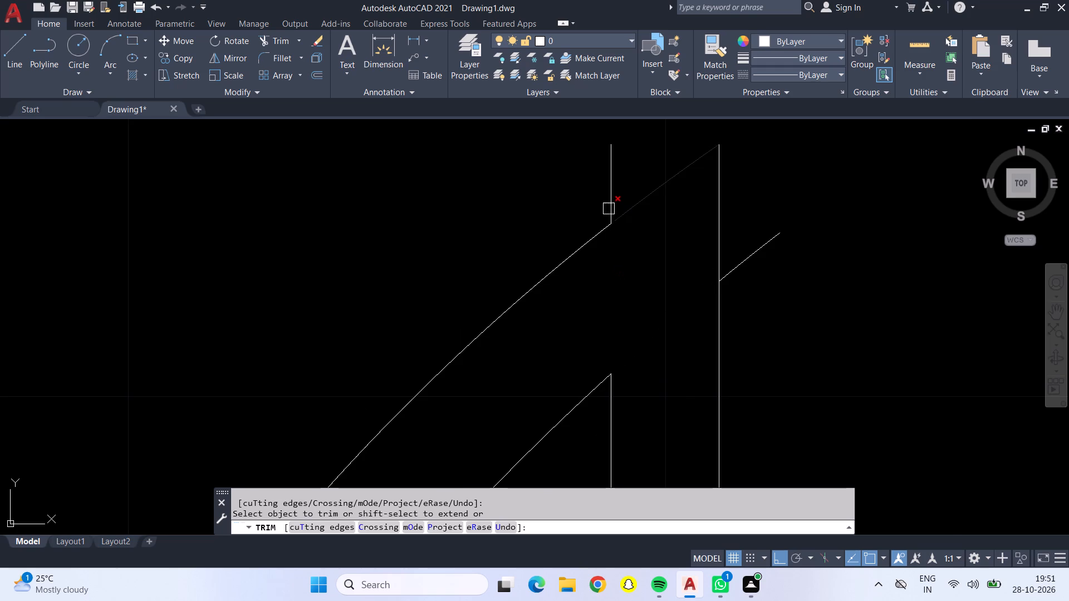
{"action": "left_click", "coordinate": [611, 191]}
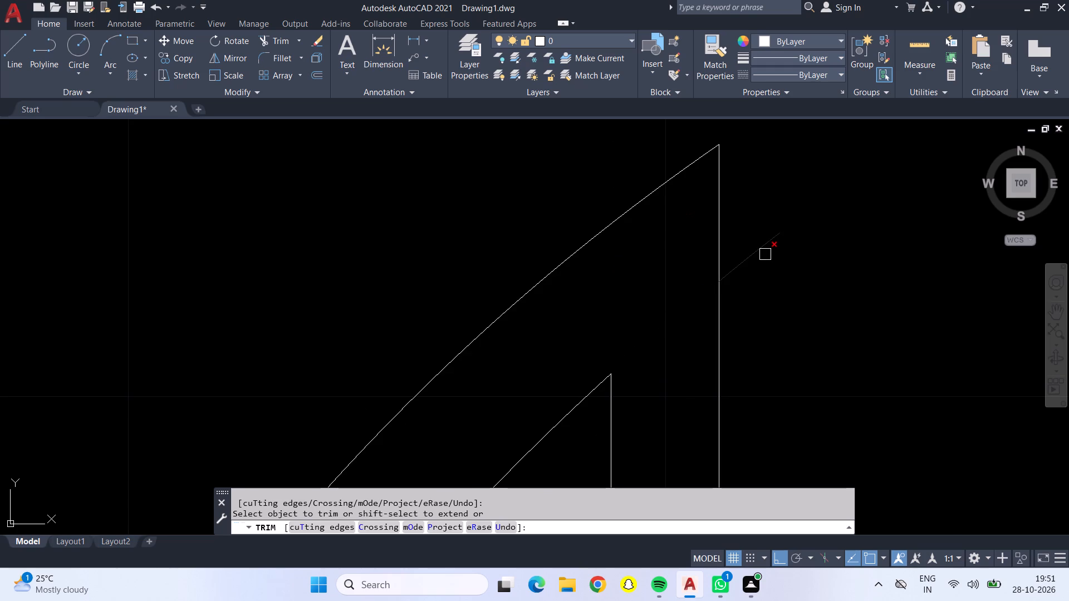
{"action": "left_click", "coordinate": [764, 253]}
{"action": "scroll", "coordinate": [764, 253], "scroll_direction": "down", "scroll_amount": 7}
{"action": "middle_click_drag", "start_coordinate": [729, 374], "coordinate": [629, 384]}
{"action": "scroll", "coordinate": [617, 372], "scroll_direction": "down", "scroll_amount": 1}
{"action": "middle_click_drag", "start_coordinate": [673, 239], "coordinate": [663, 363]}
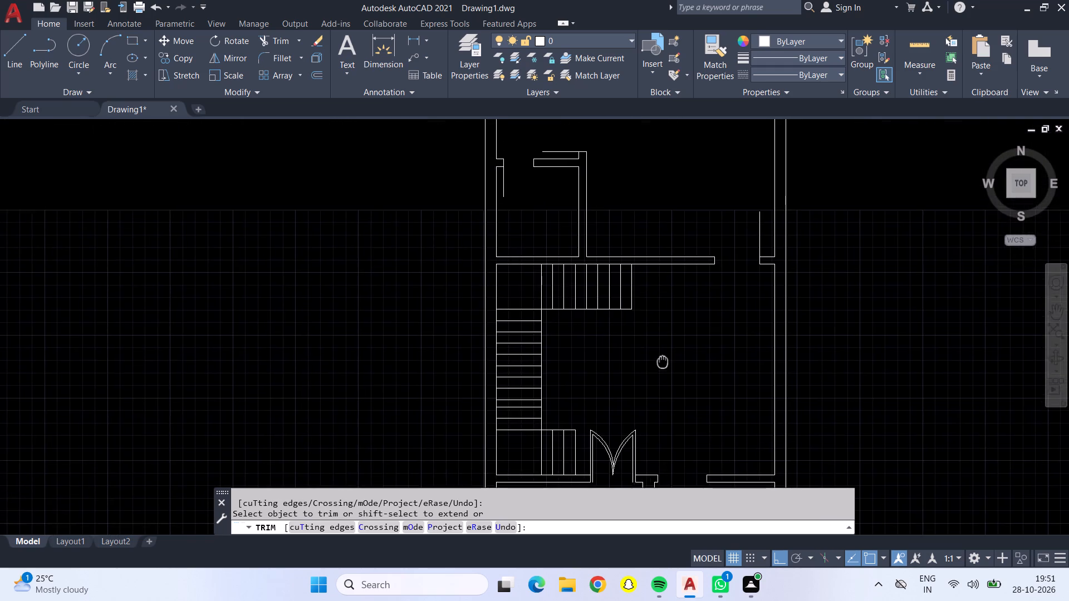
{"action": "middle_click_drag", "start_coordinate": [663, 363], "coordinate": [676, 467]}
{"action": "key", "text": "Escape"}
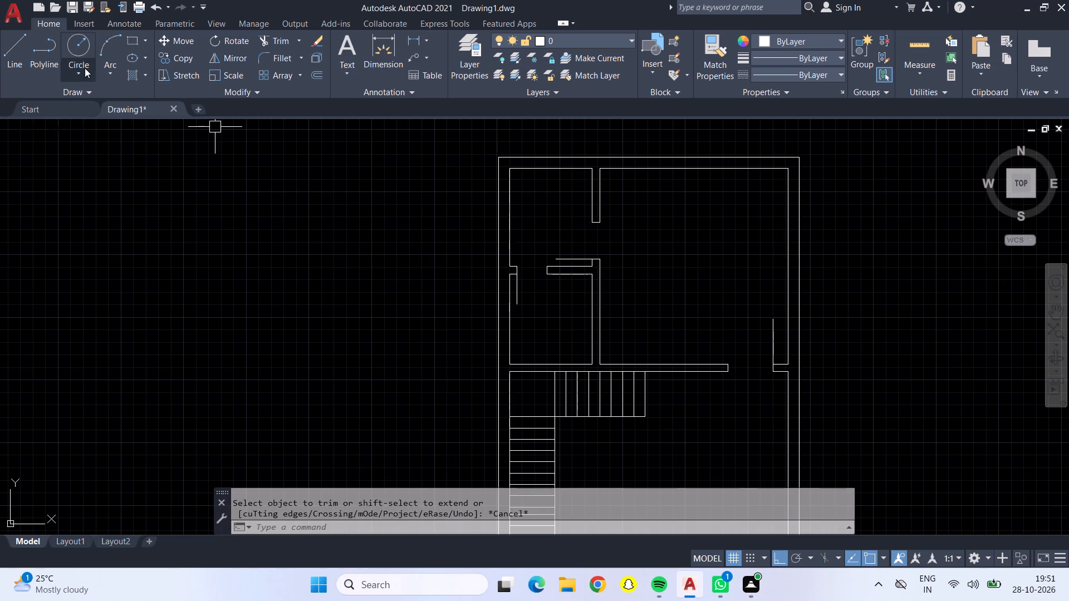
Draw a circle centred on the small upper-left room's door hinge corner, reaching the wall end across the opening.
{"action": "left_click", "coordinate": [77, 52]}
{"action": "scroll", "coordinate": [521, 285], "scroll_direction": "up", "scroll_amount": 5}
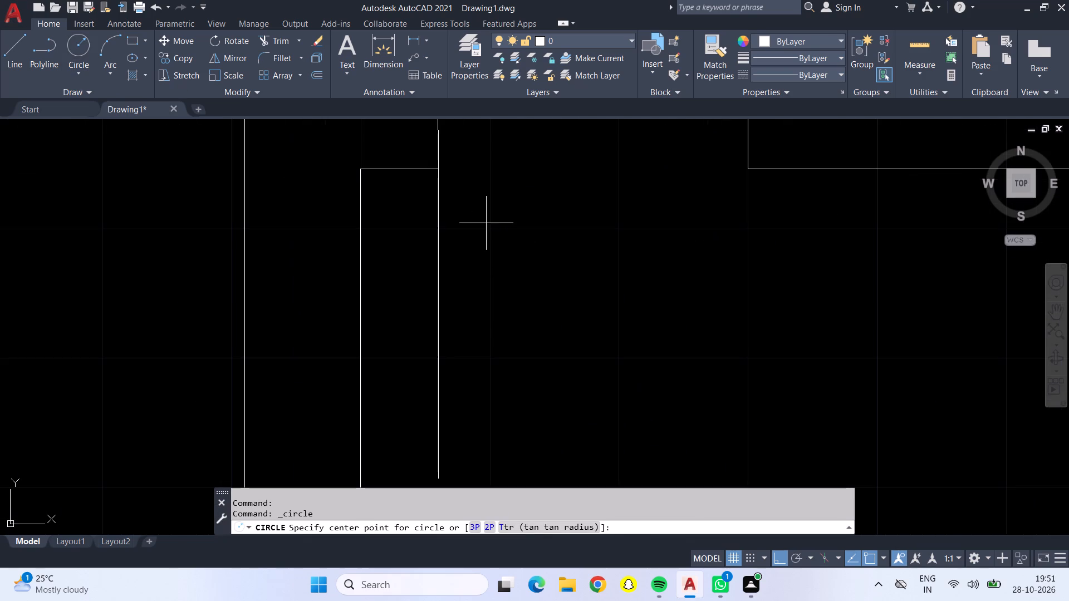
{"action": "left_click", "coordinate": [439, 168]}
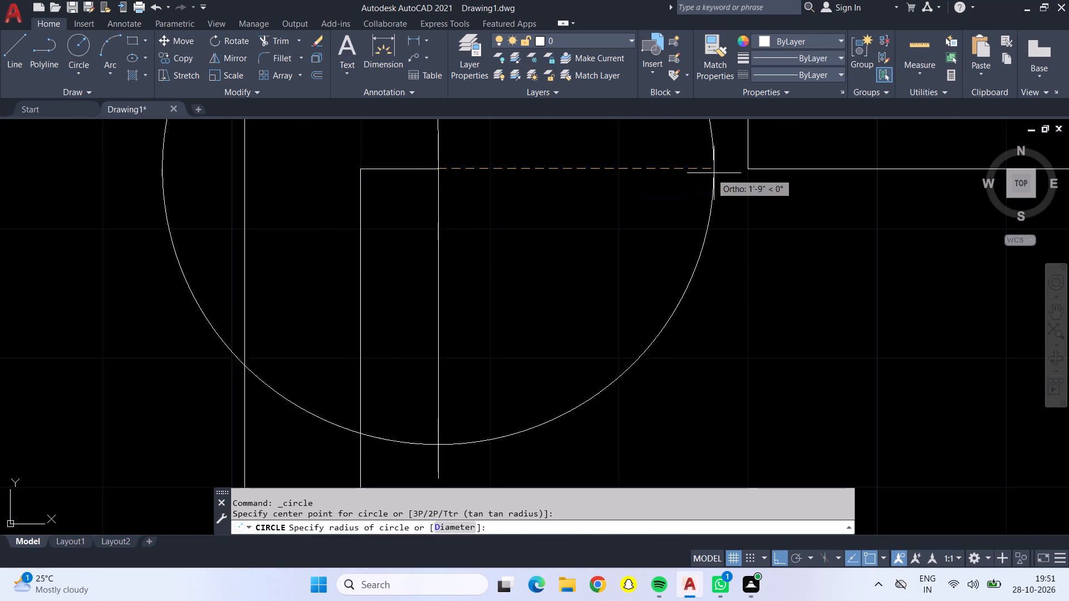
{"action": "left_click", "coordinate": [748, 174]}
{"action": "scroll", "coordinate": [733, 186], "scroll_direction": "down", "scroll_amount": 2}
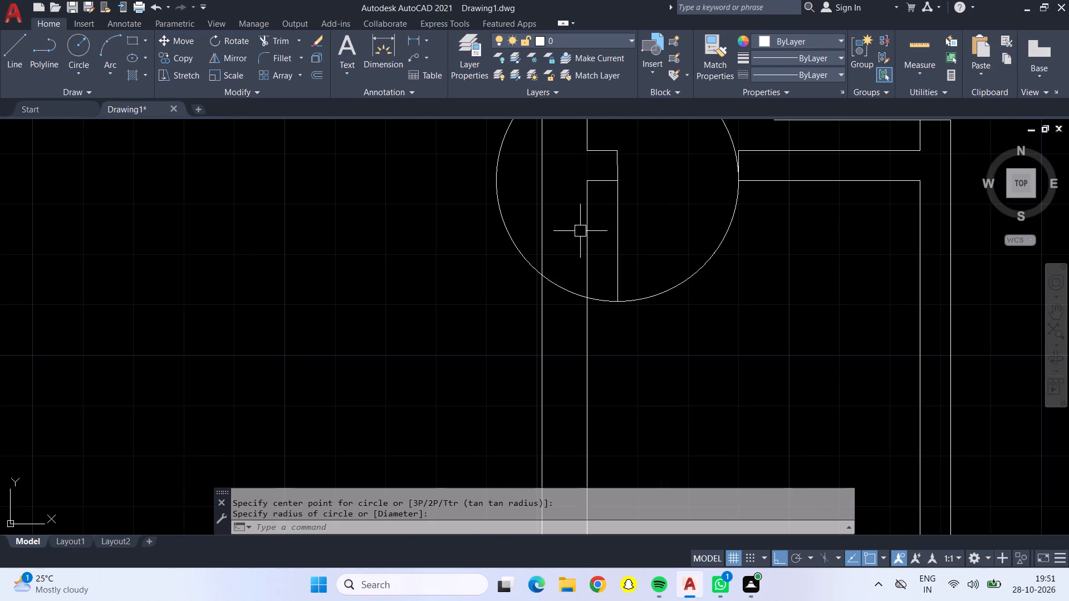
{"action": "middle_click_drag", "start_coordinate": [646, 218], "coordinate": [641, 298]}
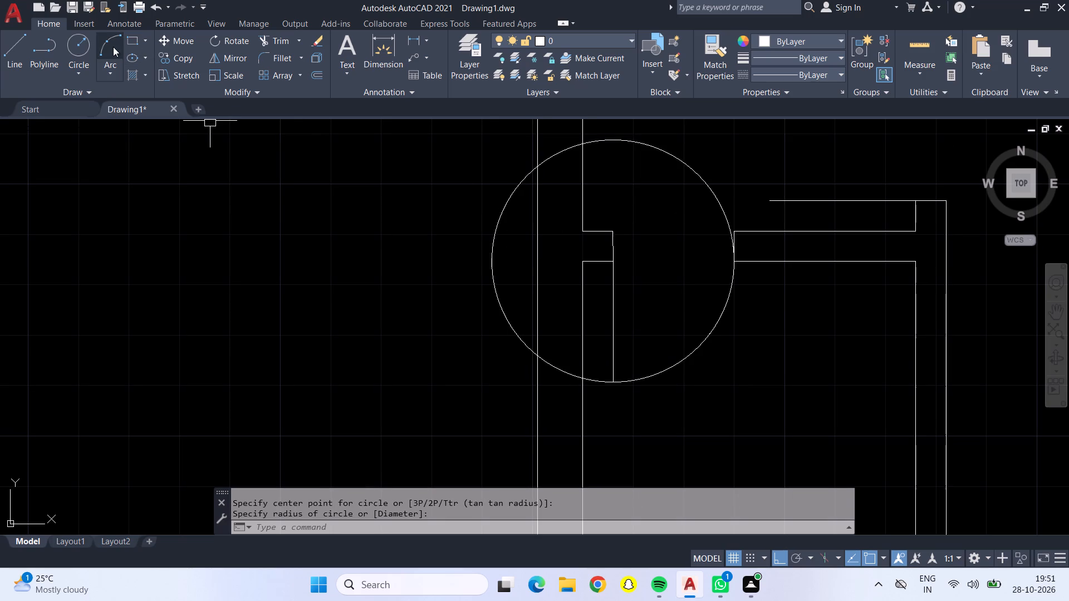
Draw a three-point arc from the adjacent door leaf's free end through the opposite wall corner, ending below the hinge.
{"action": "left_click", "coordinate": [113, 47]}
{"action": "middle_click_drag", "start_coordinate": [836, 124], "coordinate": [795, 218]}
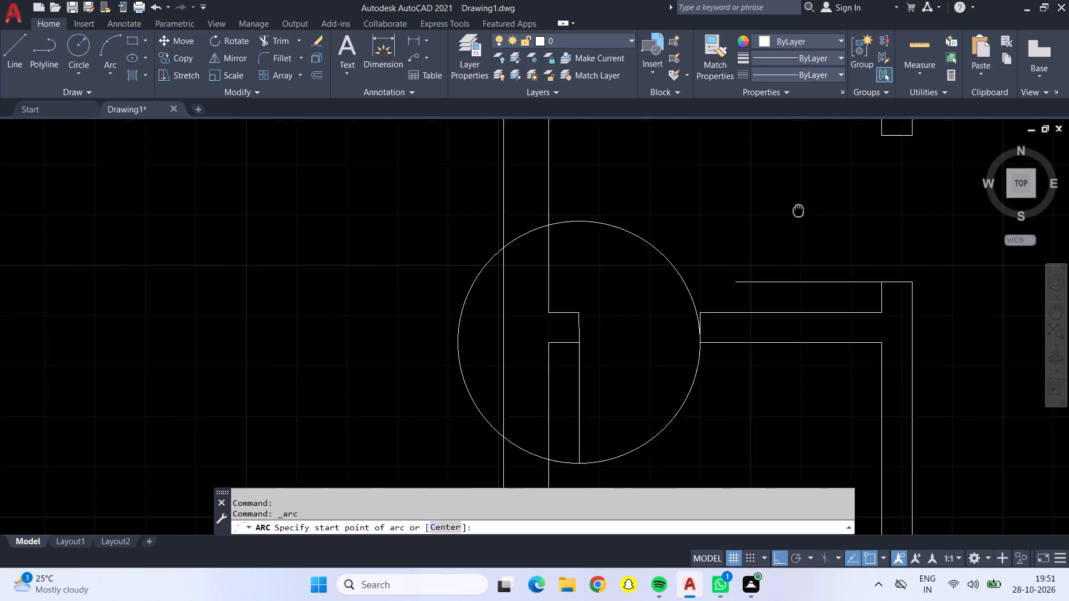
{"action": "middle_click_drag", "start_coordinate": [795, 218], "coordinate": [767, 245]}
{"action": "left_click_drag", "start_coordinate": [698, 322], "coordinate": [698, 316]}
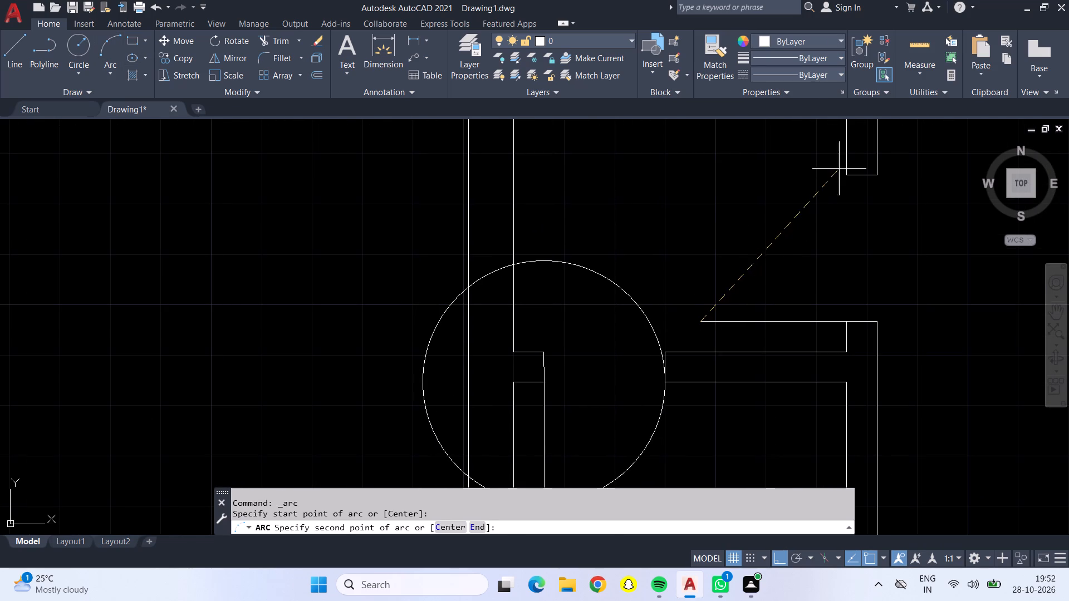
{"action": "left_click", "coordinate": [848, 176]}
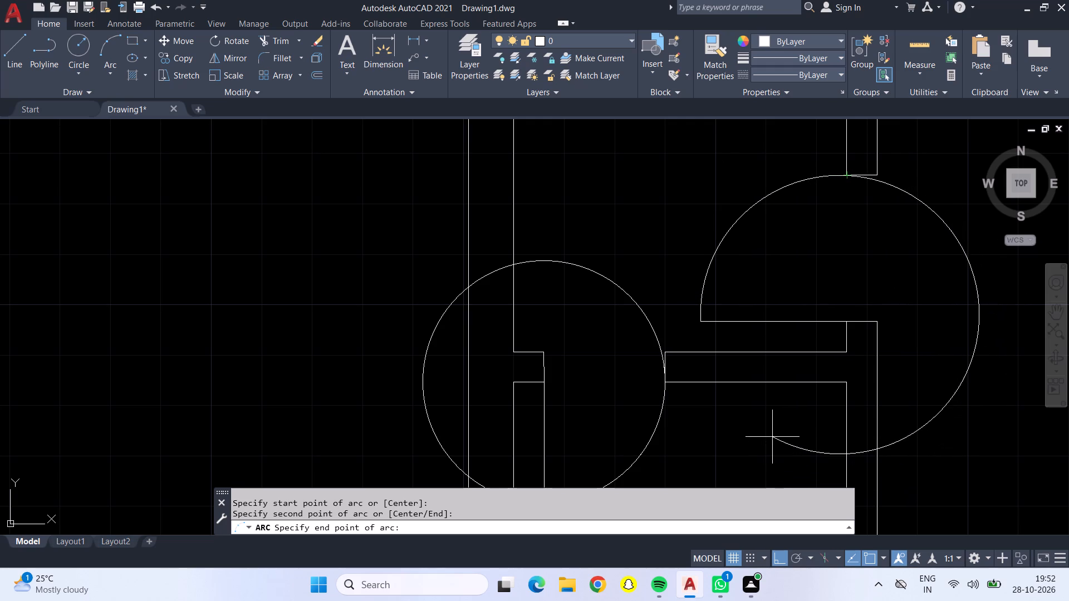
{"action": "left_click", "coordinate": [823, 486]}
{"action": "scroll", "coordinate": [809, 394], "scroll_direction": "down", "scroll_amount": 1}
{"action": "middle_click_drag", "start_coordinate": [859, 323], "coordinate": [857, 321]}
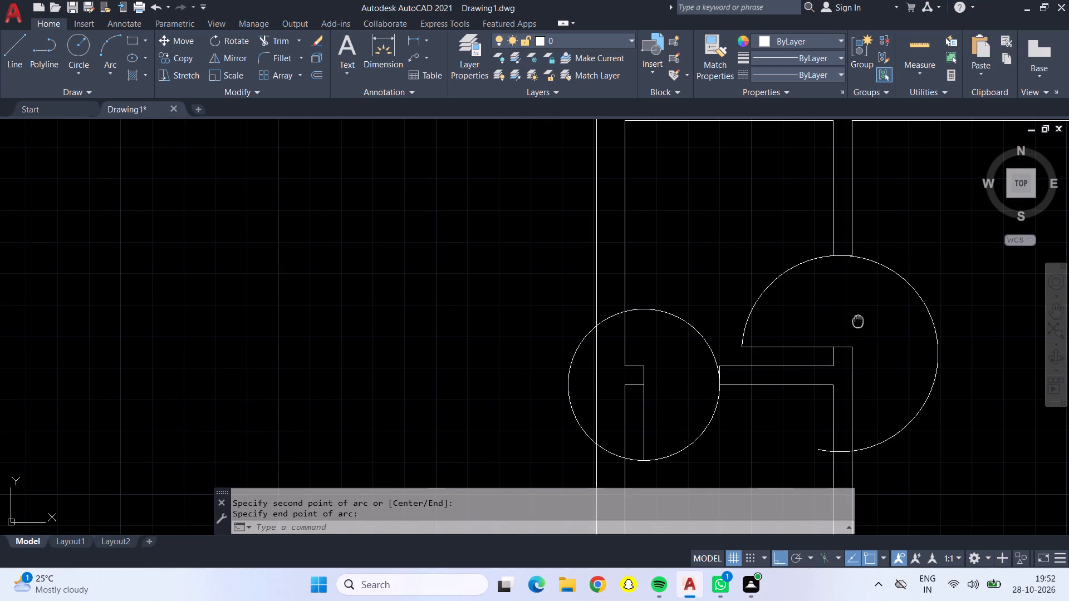
{"action": "middle_click_drag", "start_coordinate": [857, 321], "coordinate": [802, 323]}
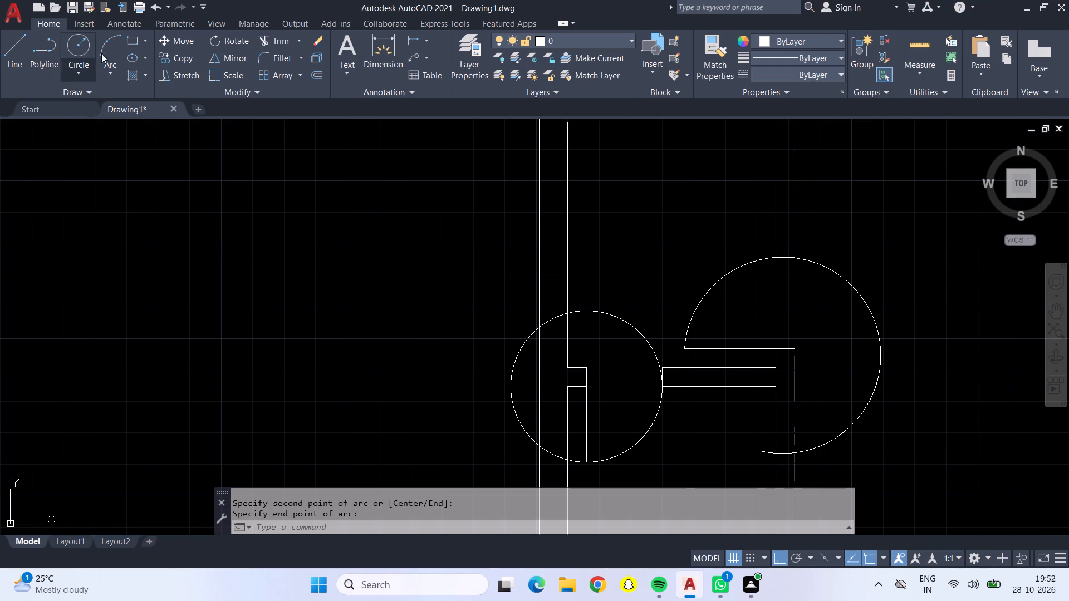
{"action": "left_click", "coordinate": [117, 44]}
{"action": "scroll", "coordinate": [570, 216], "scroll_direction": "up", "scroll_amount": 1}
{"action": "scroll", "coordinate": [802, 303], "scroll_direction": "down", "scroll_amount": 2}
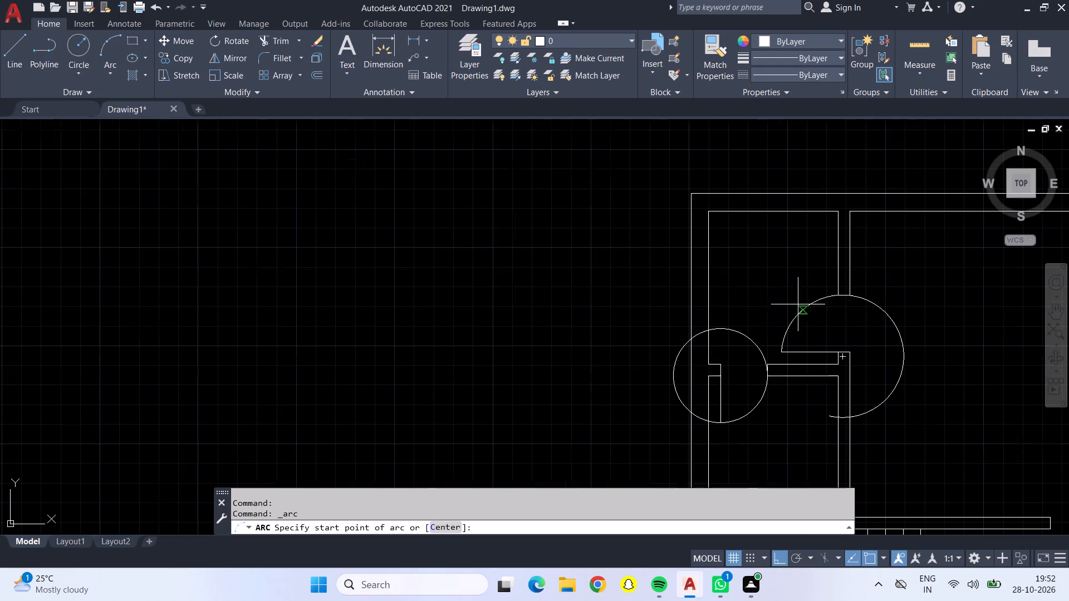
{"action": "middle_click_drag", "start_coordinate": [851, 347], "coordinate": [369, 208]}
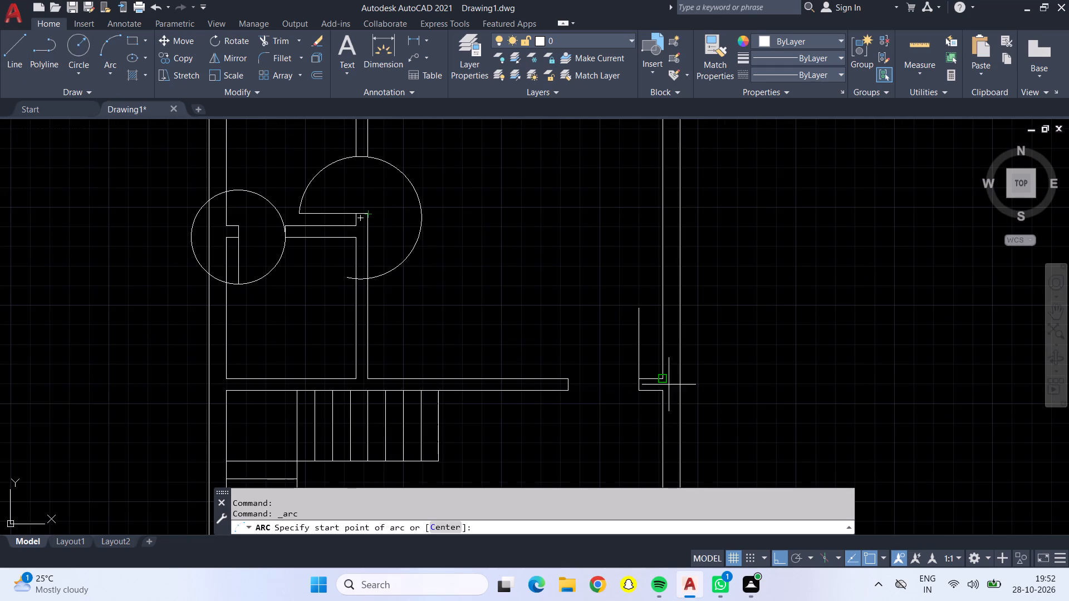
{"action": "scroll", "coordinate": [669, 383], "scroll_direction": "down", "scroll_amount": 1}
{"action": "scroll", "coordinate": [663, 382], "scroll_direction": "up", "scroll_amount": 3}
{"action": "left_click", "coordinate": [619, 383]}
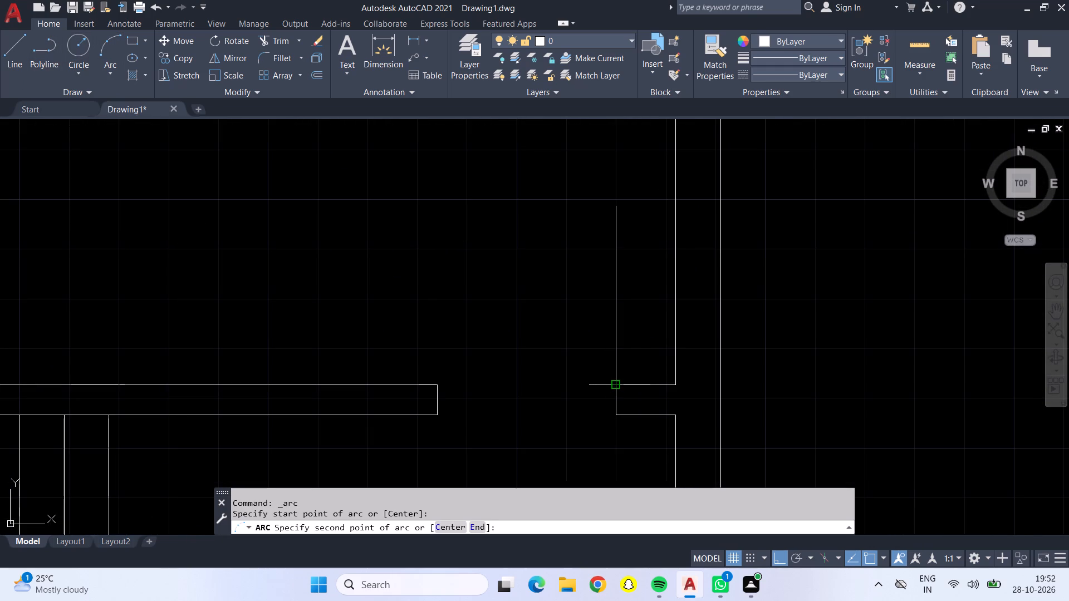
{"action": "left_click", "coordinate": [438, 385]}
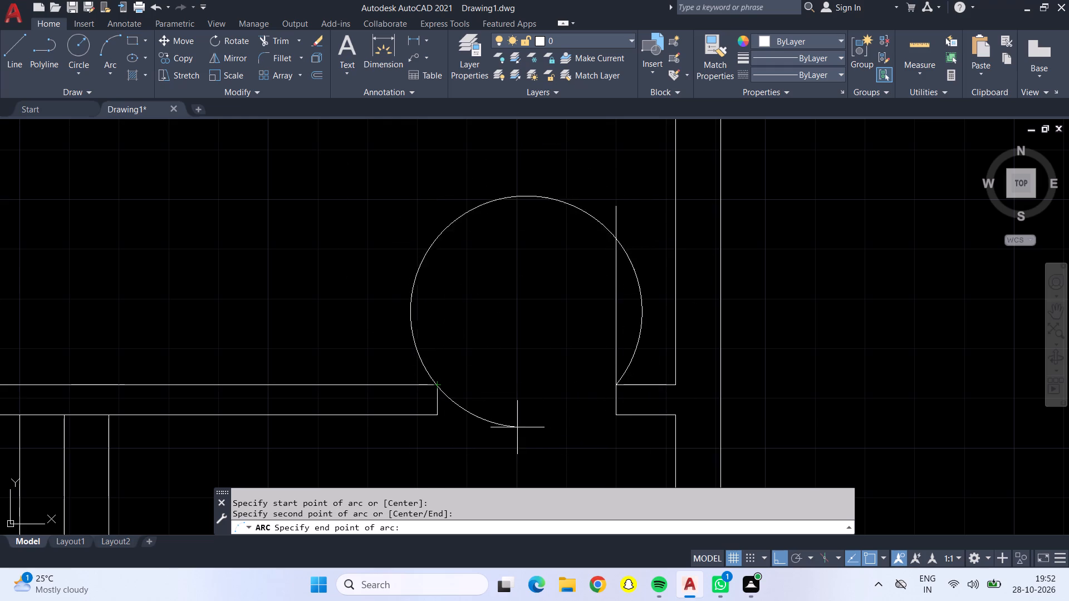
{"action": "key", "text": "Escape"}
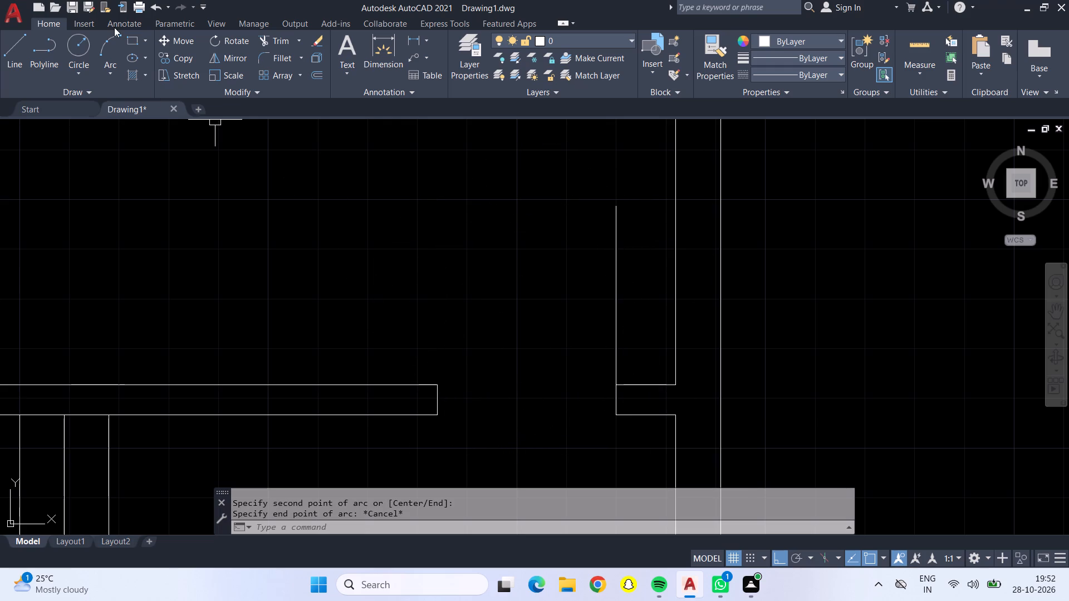
Draw a three-point arc from the large upper room's door leaf tip through the opposite wall corner, ending beyond the outer wall.
{"action": "left_click", "coordinate": [115, 46]}
{"action": "left_click", "coordinate": [614, 206]}
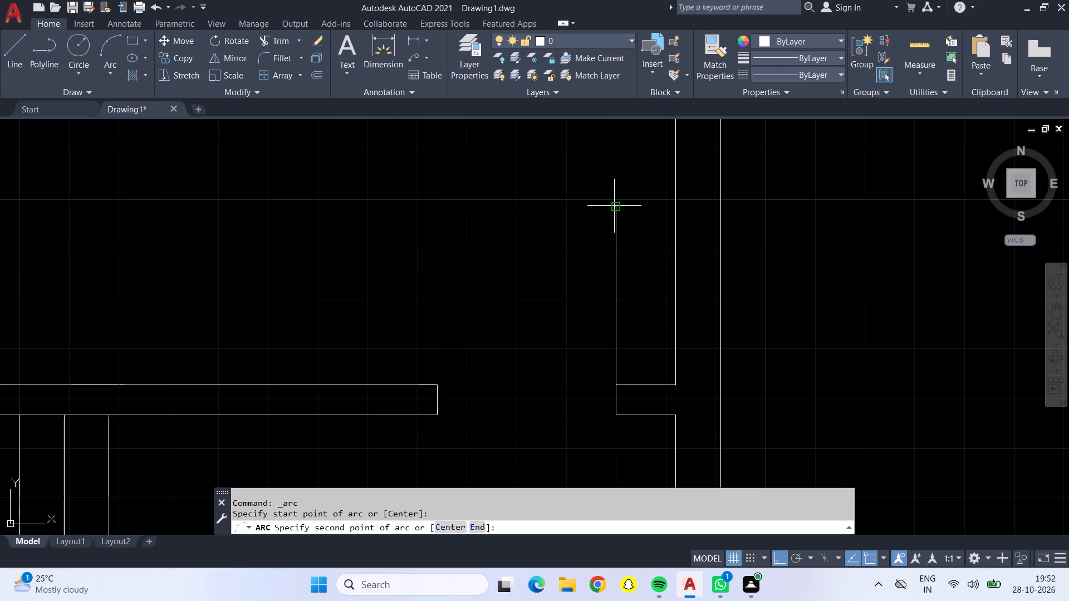
{"action": "left_click", "coordinate": [439, 385]}
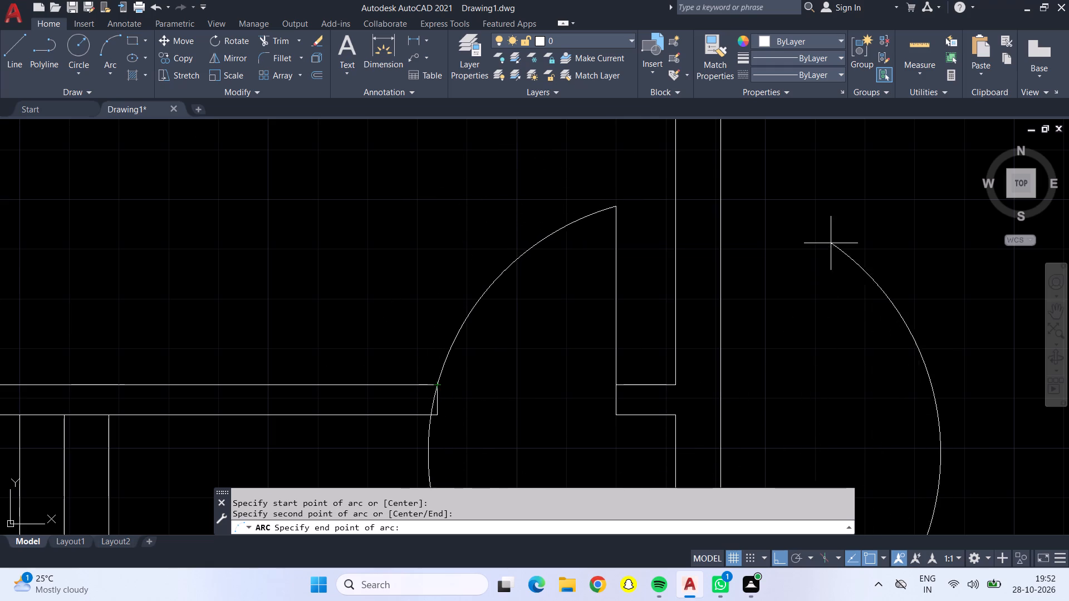
{"action": "left_click", "coordinate": [831, 225]}
{"action": "scroll", "coordinate": [803, 230], "scroll_direction": "down", "scroll_amount": 4}
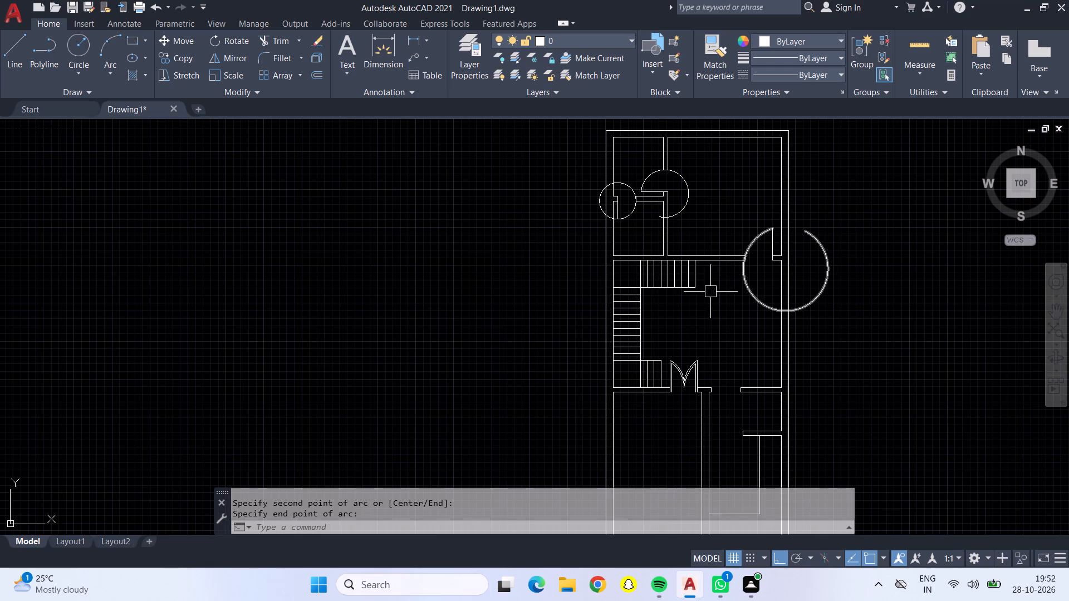
Trim the small upper-left room's door circle to a quarter swing arc between the leaf's free end and the opposite wall end.
{"action": "left_click", "coordinate": [277, 41]}
{"action": "scroll", "coordinate": [621, 183], "scroll_direction": "up", "scroll_amount": 3}
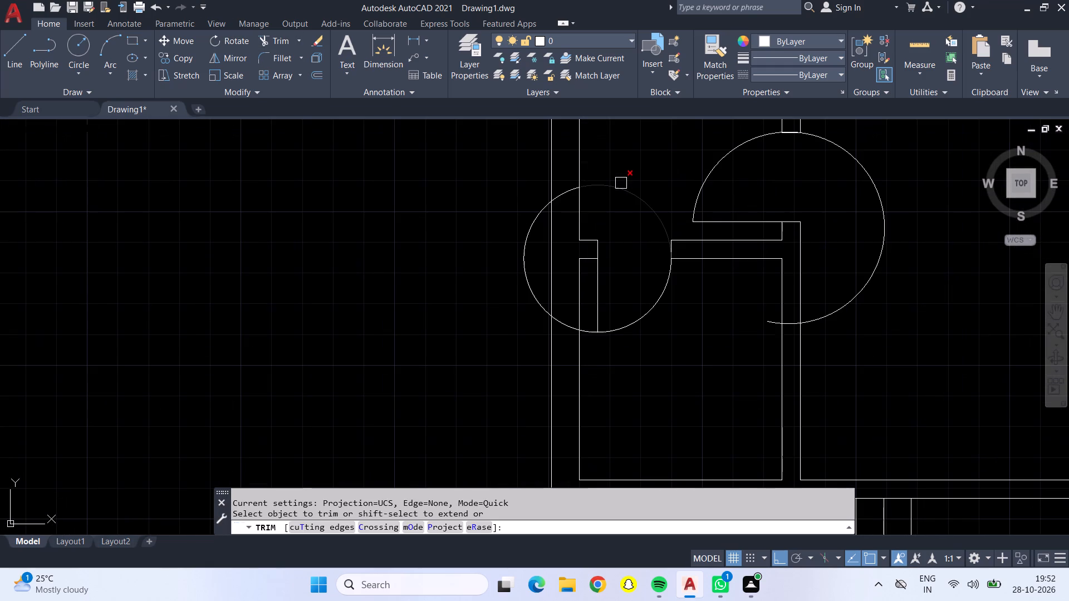
{"action": "left_click", "coordinate": [621, 183]}
{"action": "left_click", "coordinate": [566, 195]}
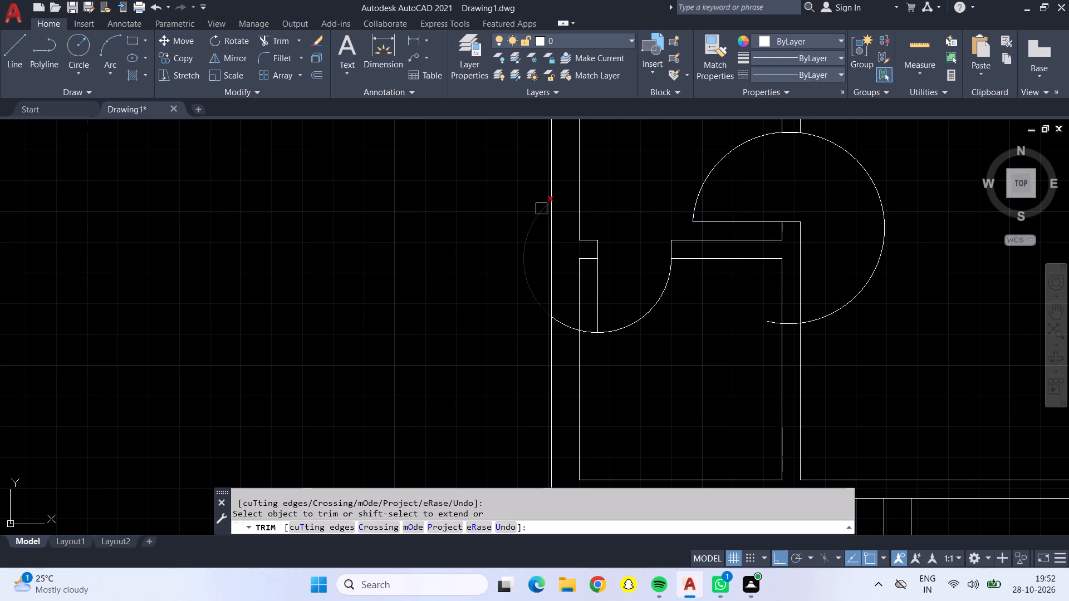
{"action": "left_click", "coordinate": [541, 209]}
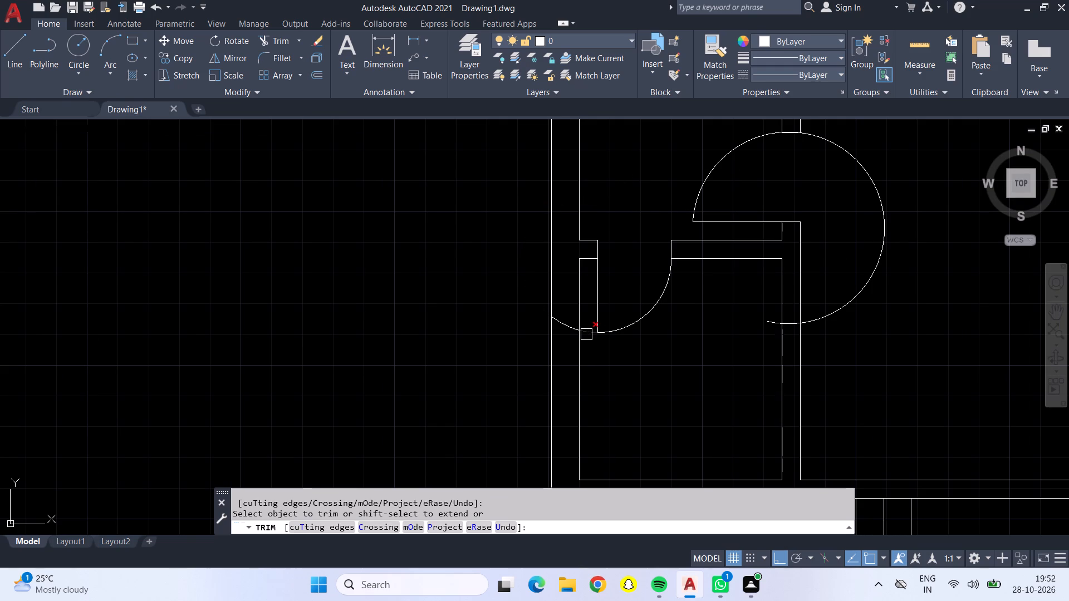
{"action": "left_click", "coordinate": [587, 334]}
{"action": "left_click", "coordinate": [563, 327]}
Trim the adjacent door's arc below and beyond the opening, leaving the swing from the leaf tip to the opposite wall end.
{"action": "left_click", "coordinate": [769, 325]}
{"action": "left_click", "coordinate": [790, 327]}
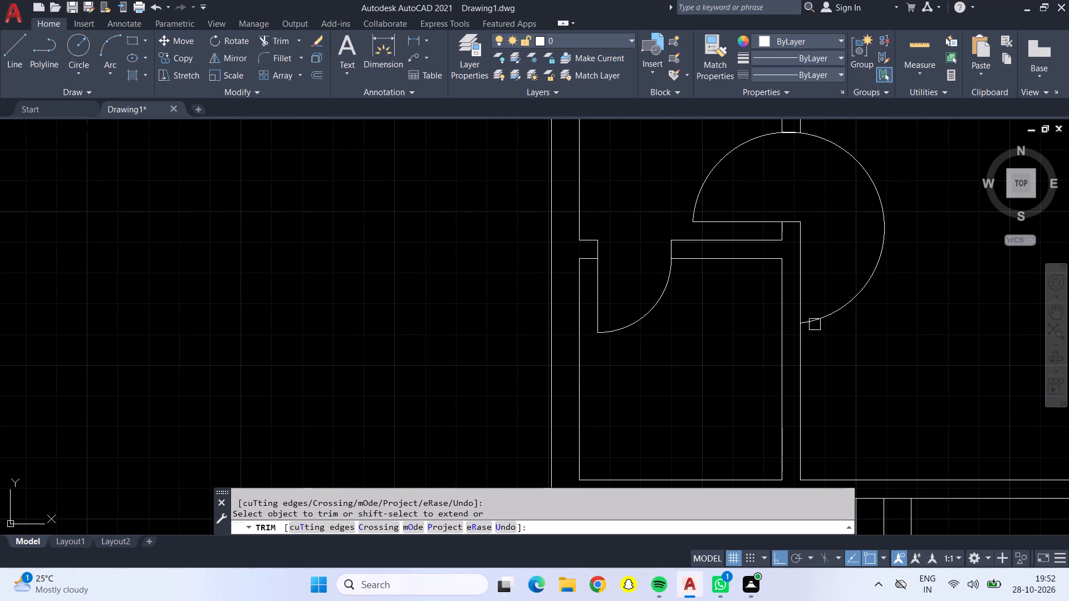
{"action": "left_click", "coordinate": [815, 323]}
Trim the large upper room's door arc below the wall, outside the building, between the outer wall lines and inside the wall end.
{"action": "scroll", "coordinate": [798, 211], "scroll_direction": "down", "scroll_amount": 1}
{"action": "middle_click_drag", "start_coordinate": [748, 304], "coordinate": [457, 243]}
{"action": "left_click", "coordinate": [703, 383]}
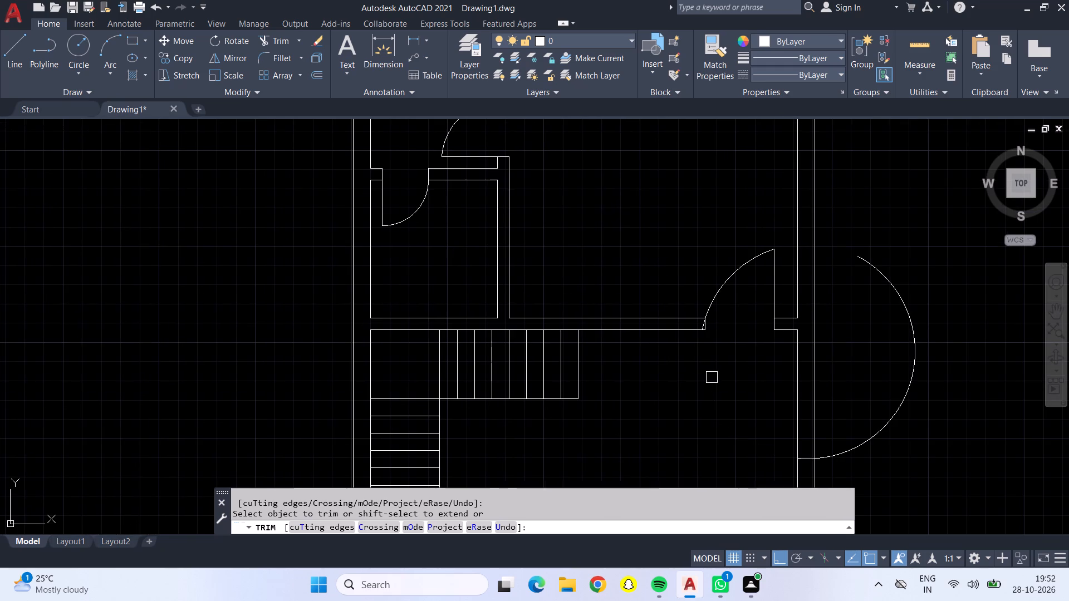
{"action": "left_click", "coordinate": [886, 277]}
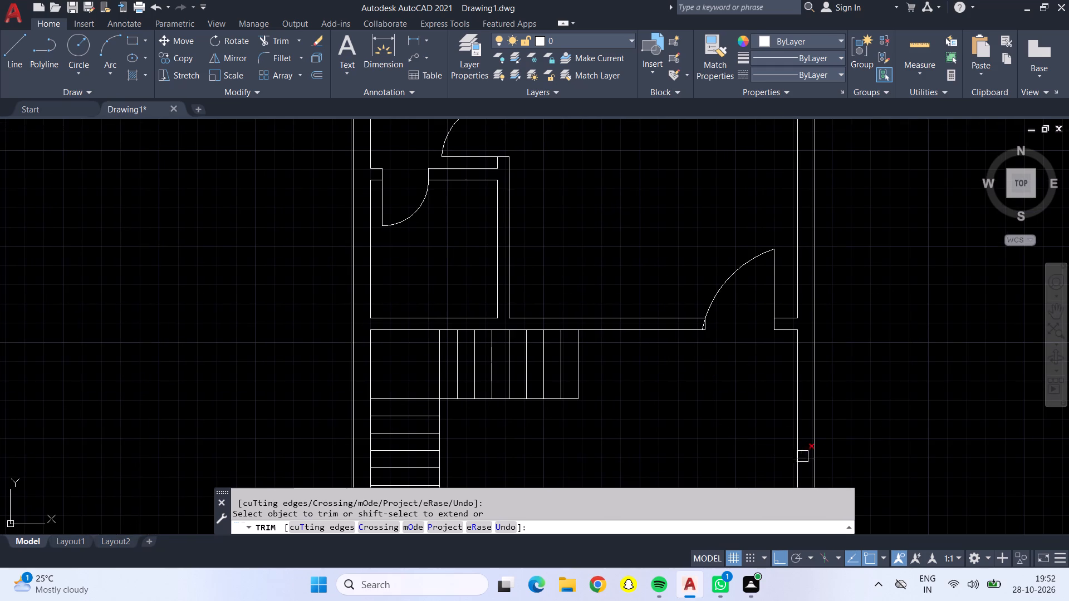
{"action": "left_click", "coordinate": [810, 459]}
{"action": "scroll", "coordinate": [694, 333], "scroll_direction": "up", "scroll_amount": 5}
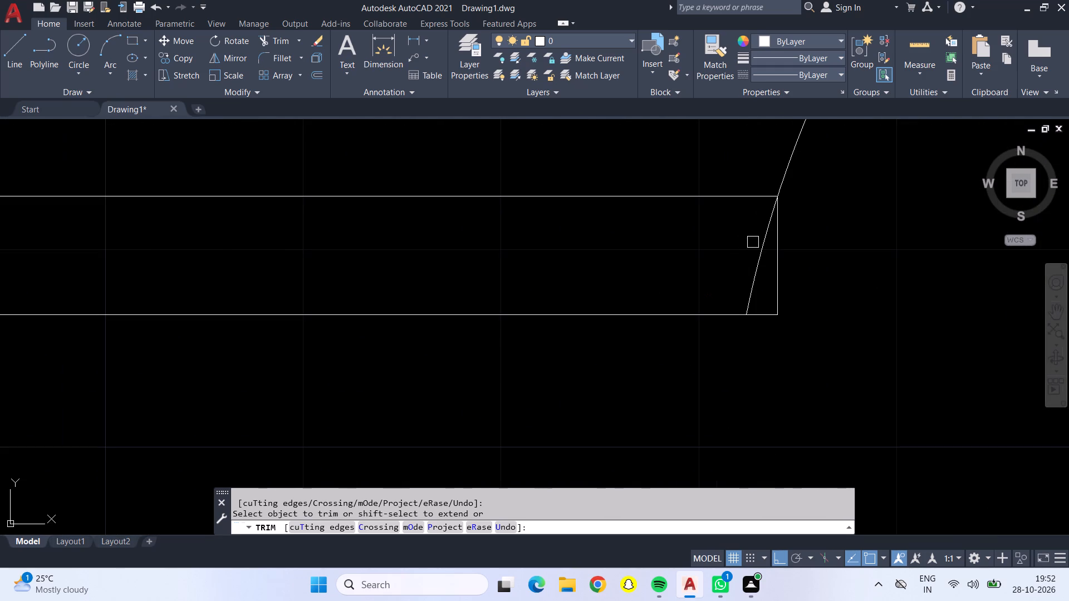
{"action": "left_click", "coordinate": [766, 254]}
{"action": "scroll", "coordinate": [714, 294], "scroll_direction": "down", "scroll_amount": 4}
{"action": "scroll", "coordinate": [772, 291], "scroll_direction": "down", "scroll_amount": 2}
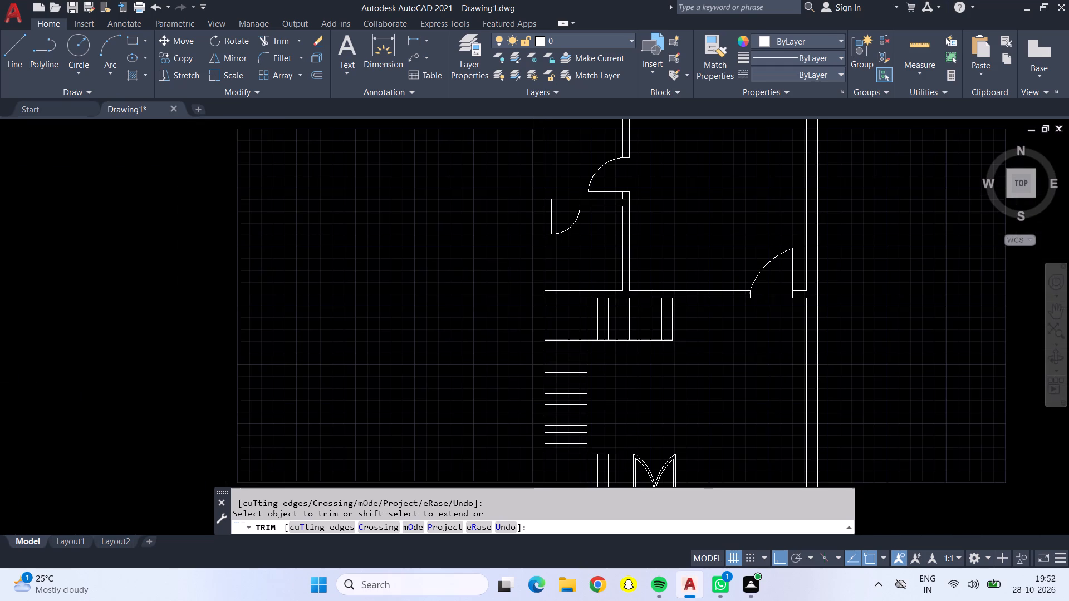
Start drawing a centre-based circle on the floor plan.
{"action": "middle_click_drag", "start_coordinate": [751, 368], "coordinate": [704, 351]}
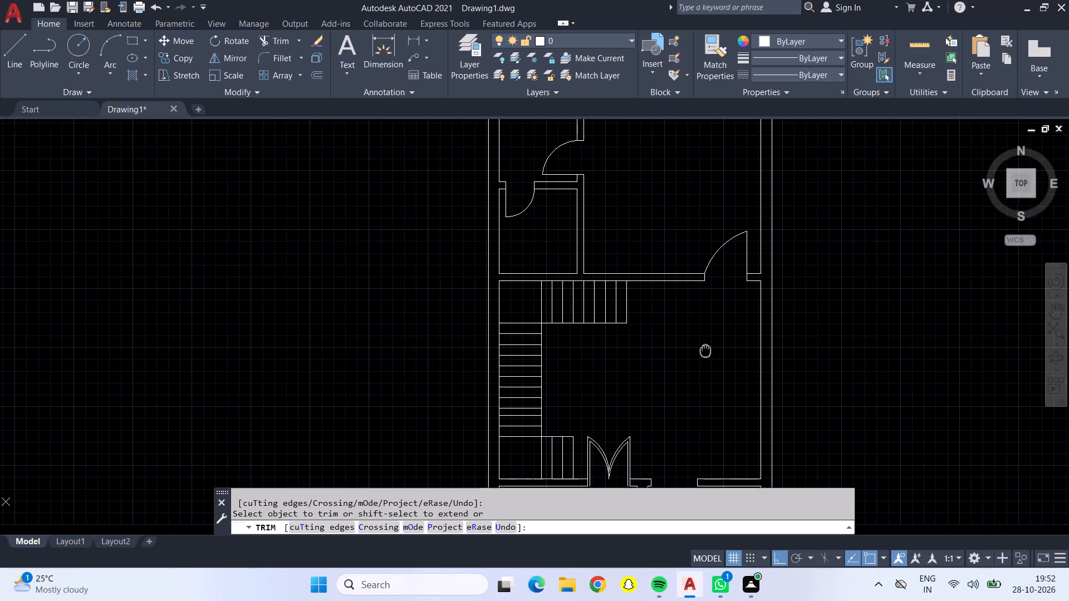
{"action": "middle_click_drag", "start_coordinate": [704, 351], "coordinate": [700, 348]}
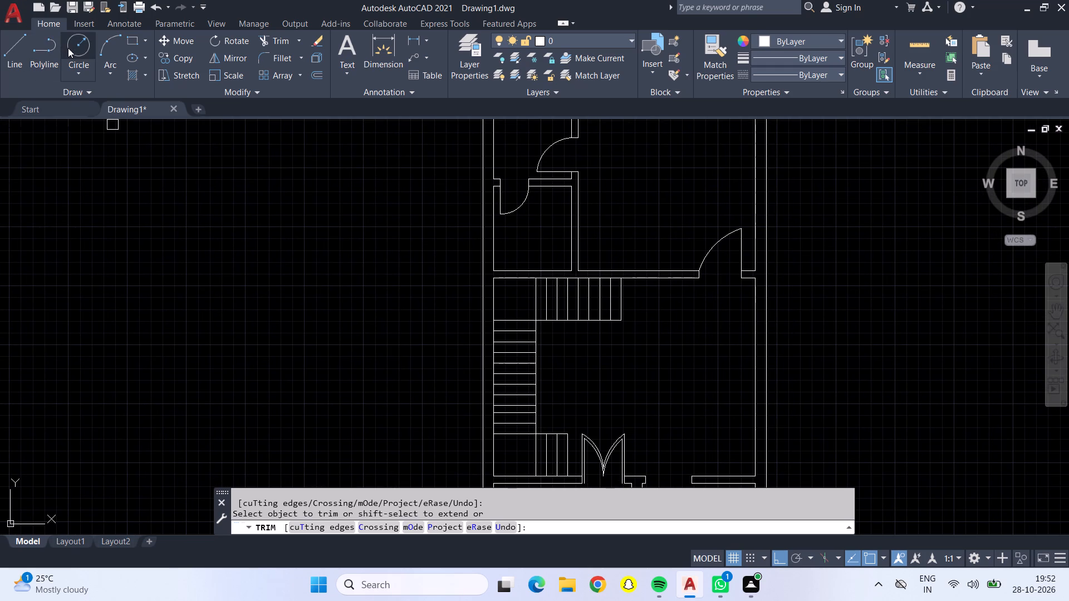
{"action": "left_click", "coordinate": [68, 48]}
{"action": "middle_click_drag", "start_coordinate": [680, 361], "coordinate": [651, 240]}
{"action": "scroll", "coordinate": [643, 390], "scroll_direction": "down", "scroll_amount": 1}
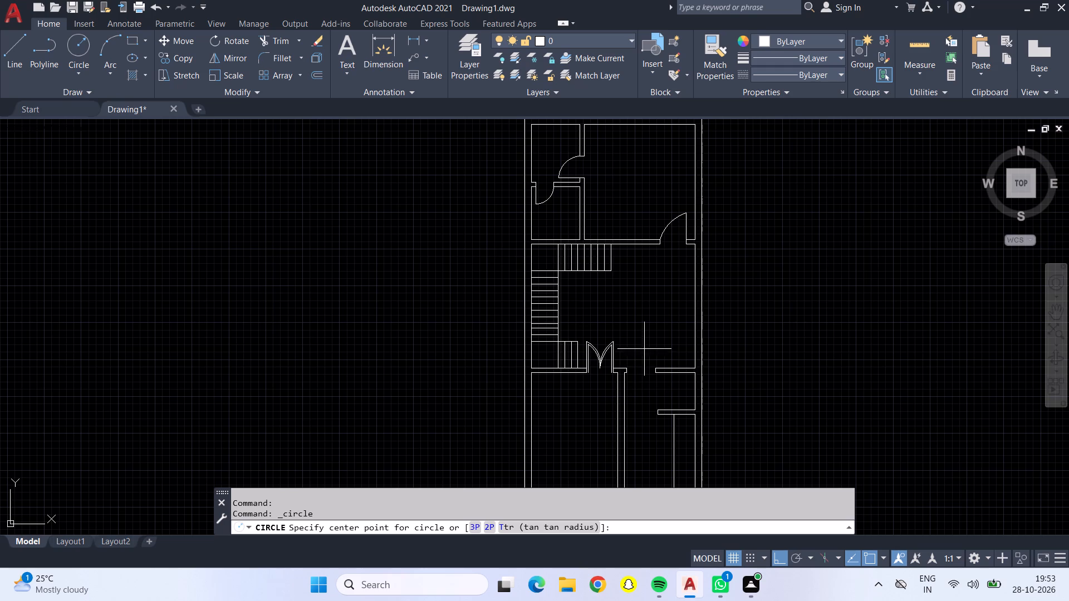
{"action": "scroll", "coordinate": [644, 336], "scroll_direction": "down", "scroll_amount": 1}
{"action": "middle_click_drag", "start_coordinate": [639, 336], "coordinate": [624, 315]}
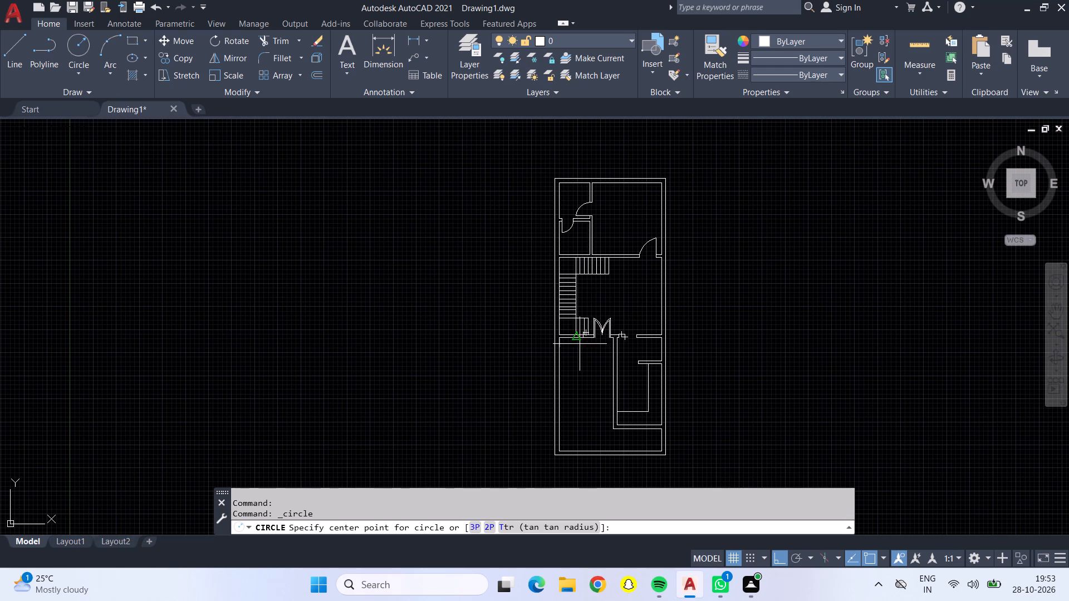
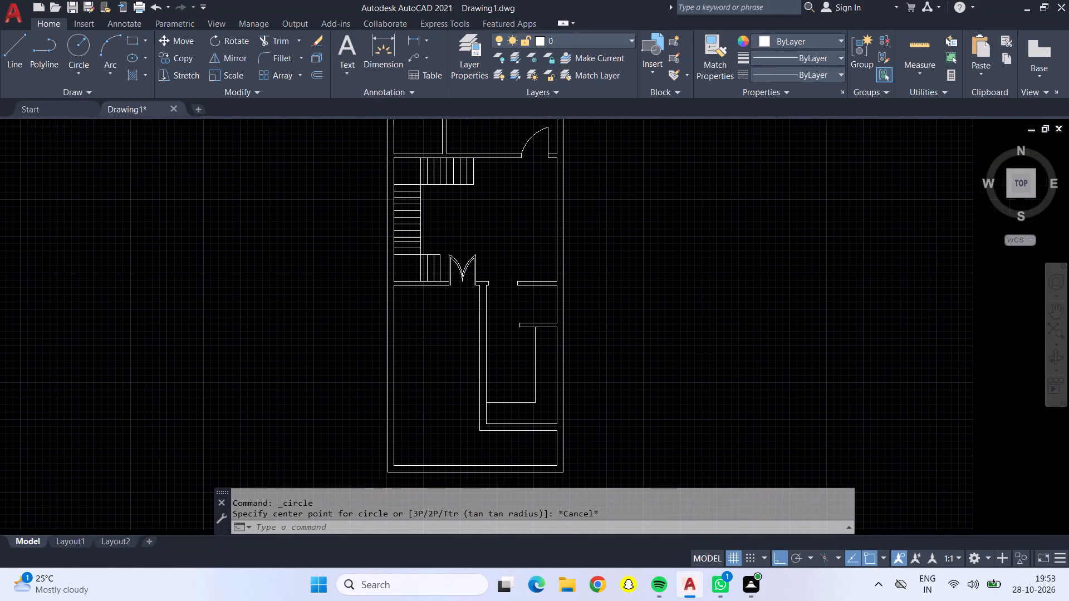
Draw a horizontal centre line about 3'-9" long through the lower stair flight, from its end riser into the corner landing.
{"action": "middle_click_drag", "start_coordinate": [479, 227], "coordinate": [411, 339]}
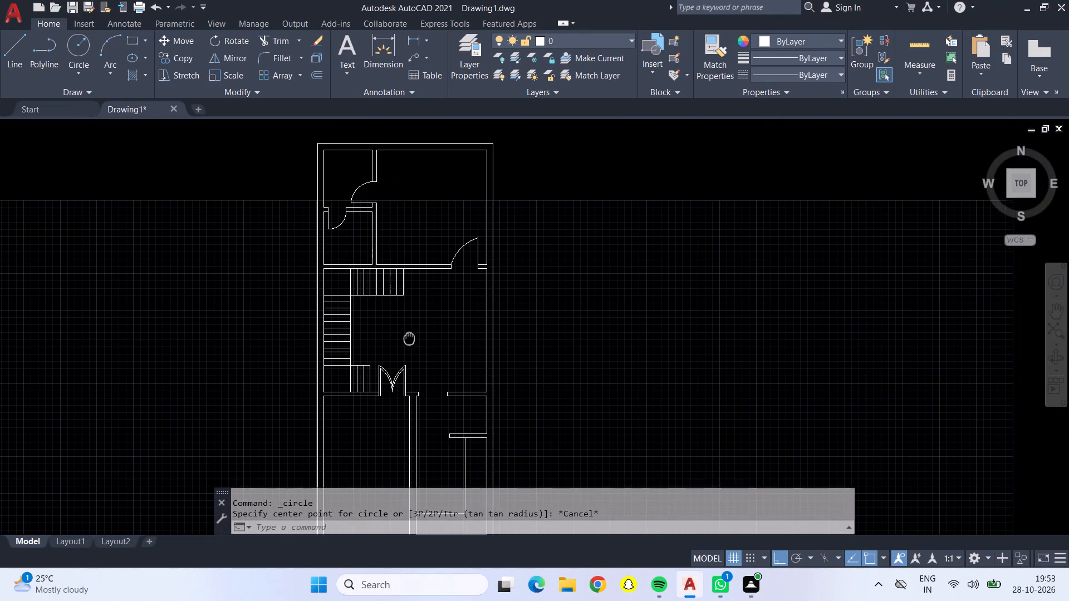
{"action": "middle_click_drag", "start_coordinate": [411, 339], "coordinate": [417, 341]}
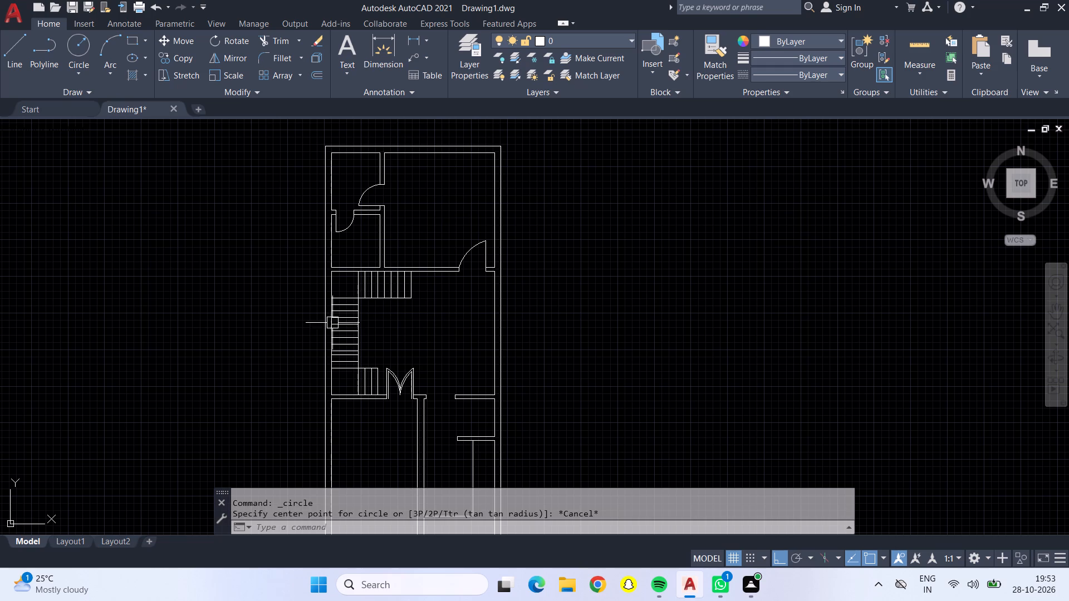
{"action": "left_click", "coordinate": [13, 42]}
{"action": "scroll", "coordinate": [371, 397], "scroll_direction": "up", "scroll_amount": 3}
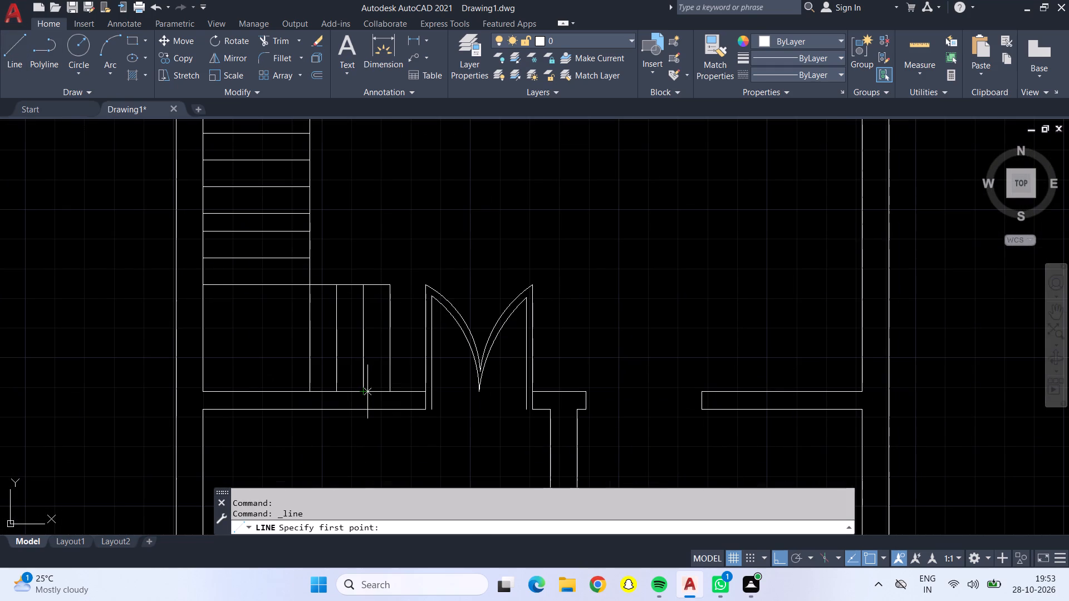
{"action": "left_click", "coordinate": [390, 341]}
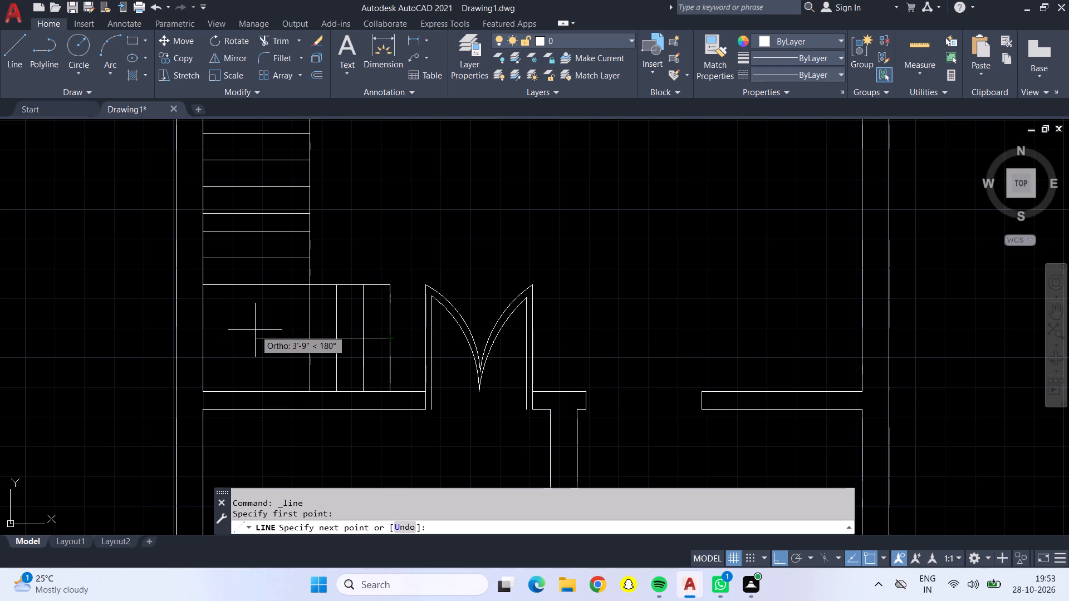
{"action": "left_click", "coordinate": [255, 330]}
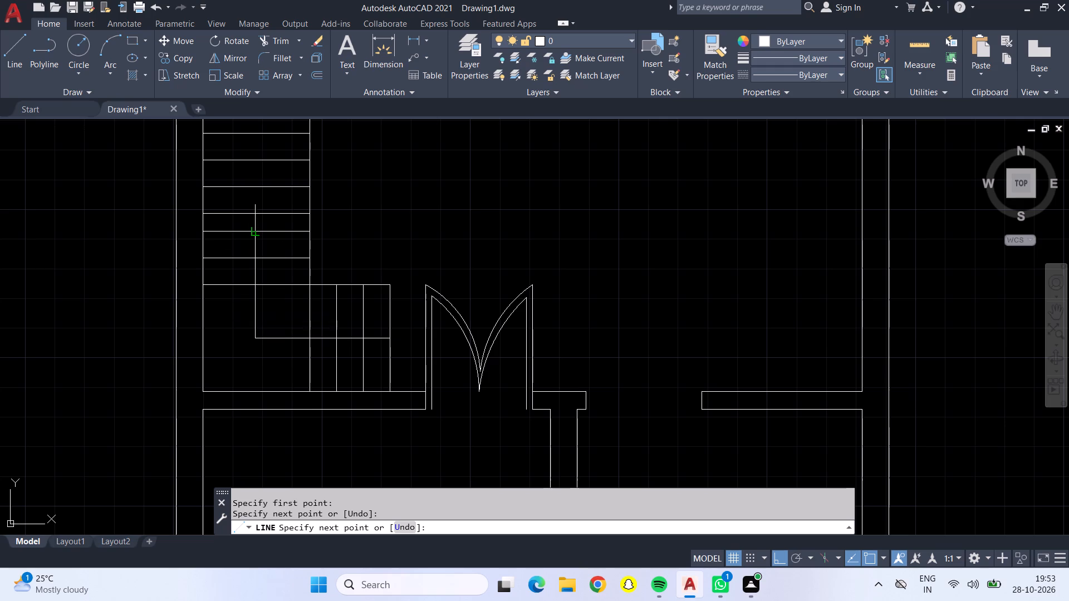
{"action": "key", "text": "Escape"}
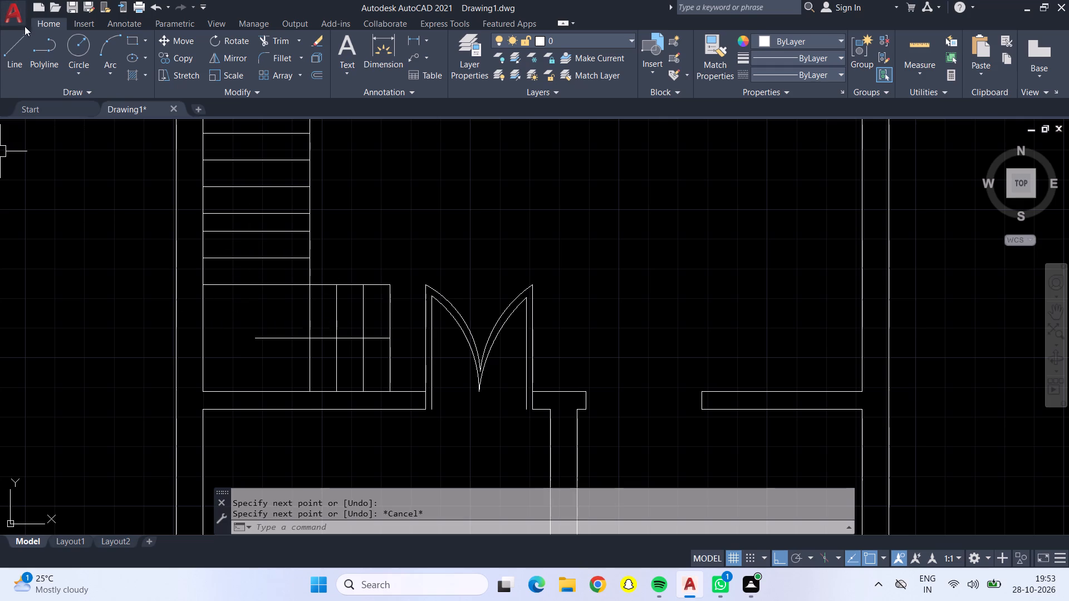
Draw a diagonal line across the lower corner landing from its inner corner to the opposite wall corner.
{"action": "left_click", "coordinate": [14, 41]}
{"action": "left_click", "coordinate": [308, 286]}
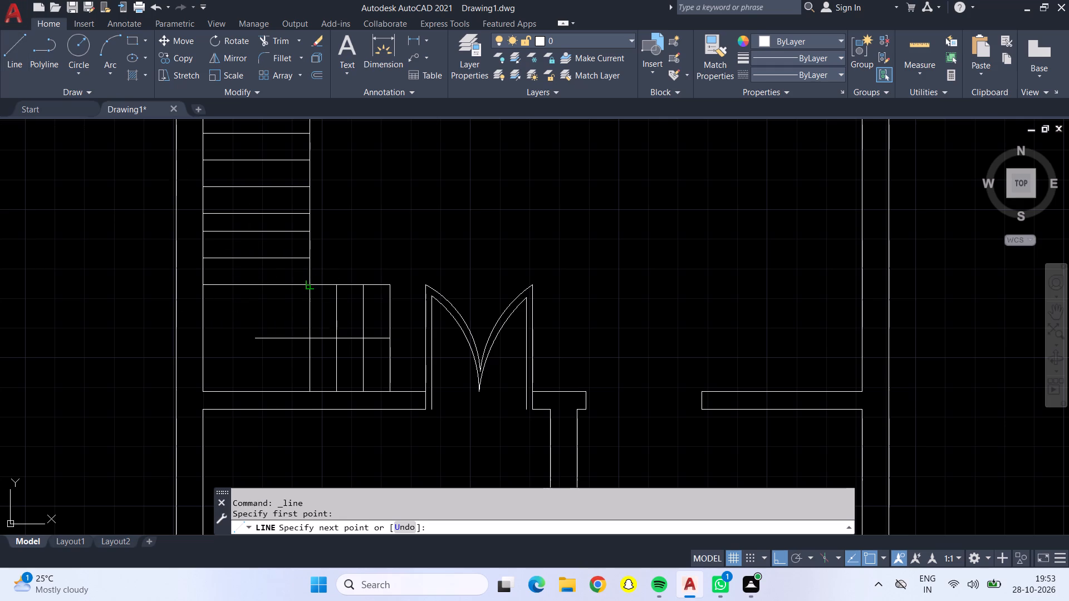
{"action": "left_click", "coordinate": [203, 395]}
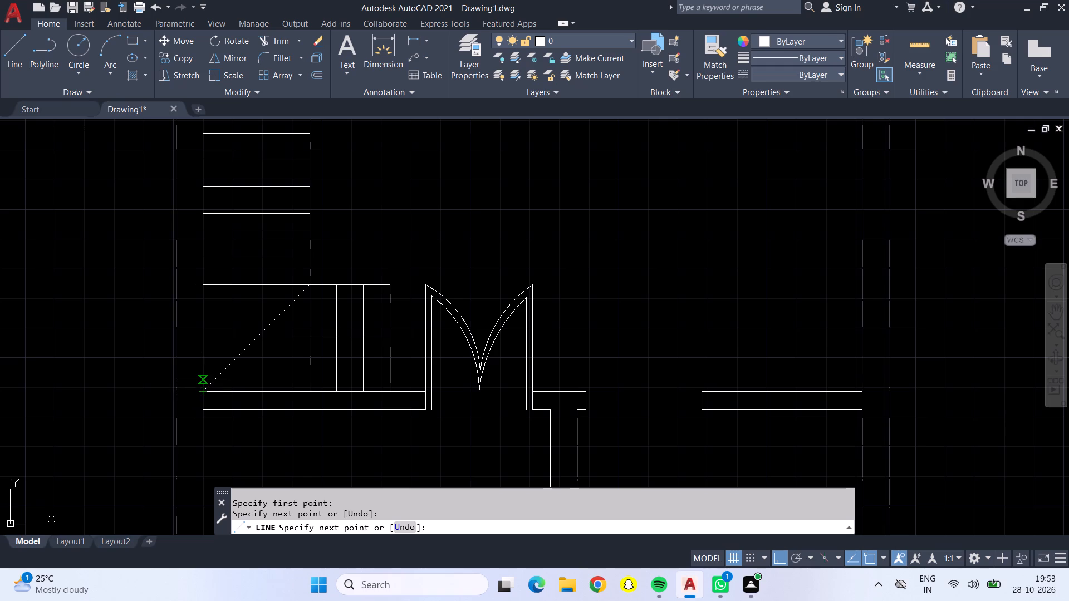
{"action": "key", "text": "Escape"}
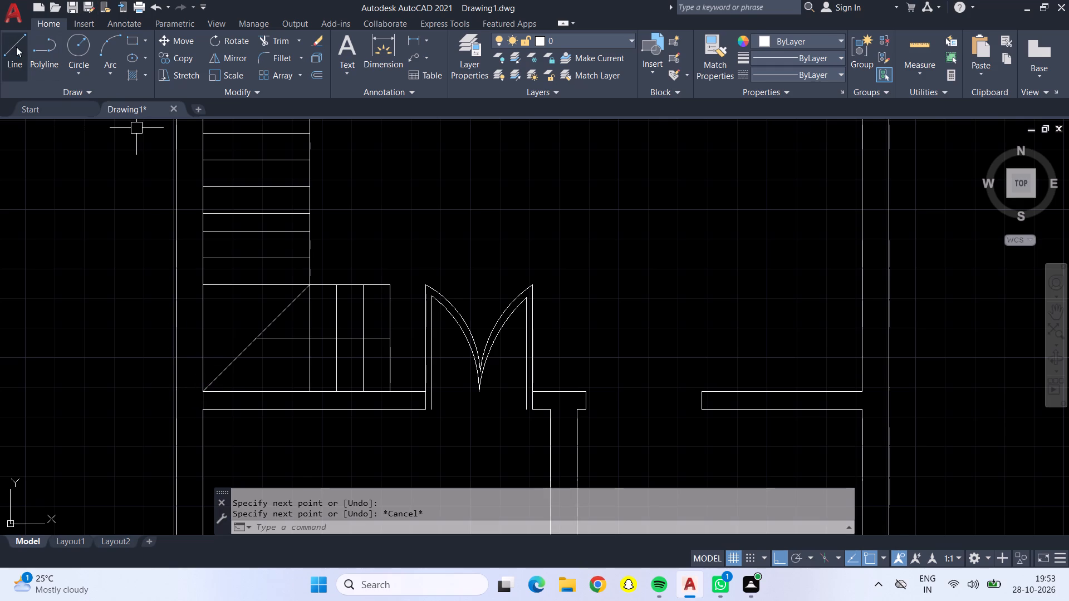
Draw a vertical line about 10'-9" long from where the diagonal meets the centre line, up through the long flight into the upper landing.
{"action": "left_click", "coordinate": [16, 47]}
{"action": "scroll", "coordinate": [252, 344], "scroll_direction": "up", "scroll_amount": 5}
{"action": "scroll", "coordinate": [266, 283], "scroll_direction": "up", "scroll_amount": 3}
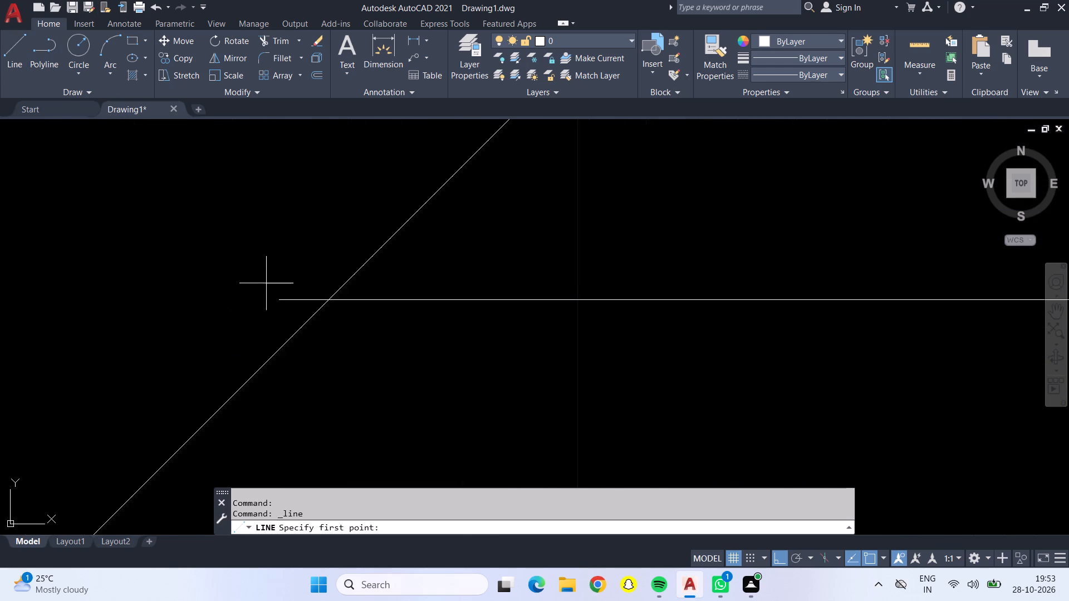
{"action": "left_click", "coordinate": [329, 296]}
{"action": "scroll", "coordinate": [326, 263], "scroll_direction": "down", "scroll_amount": 3}
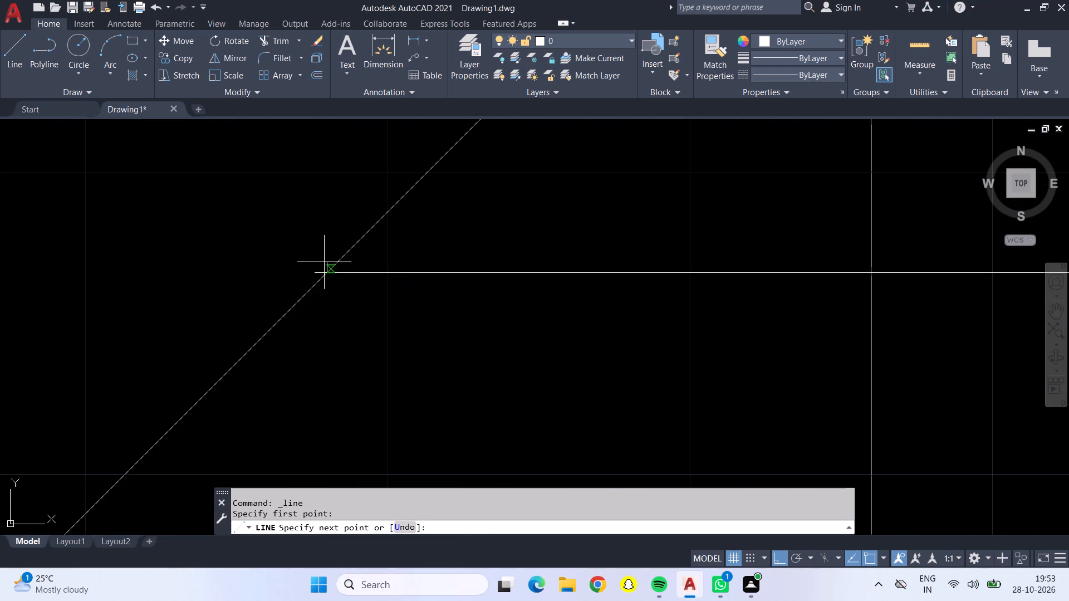
{"action": "middle_click_drag", "start_coordinate": [331, 236], "coordinate": [315, 430]}
{"action": "scroll", "coordinate": [315, 433], "scroll_direction": "down", "scroll_amount": 3}
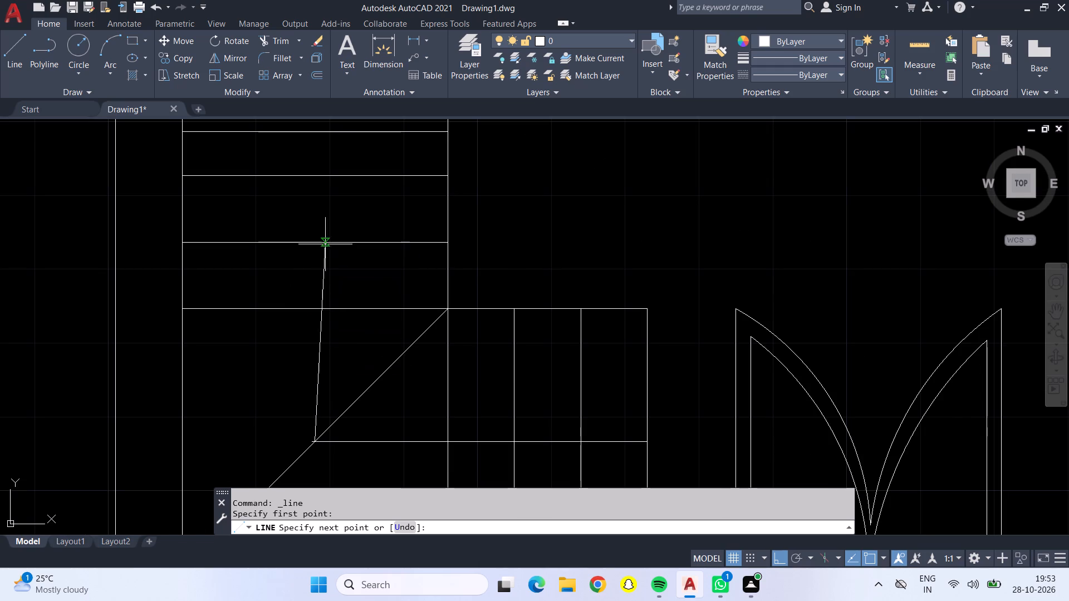
{"action": "middle_click_drag", "start_coordinate": [323, 215], "coordinate": [337, 477]}
{"action": "scroll", "coordinate": [337, 477], "scroll_direction": "down", "scroll_amount": 2}
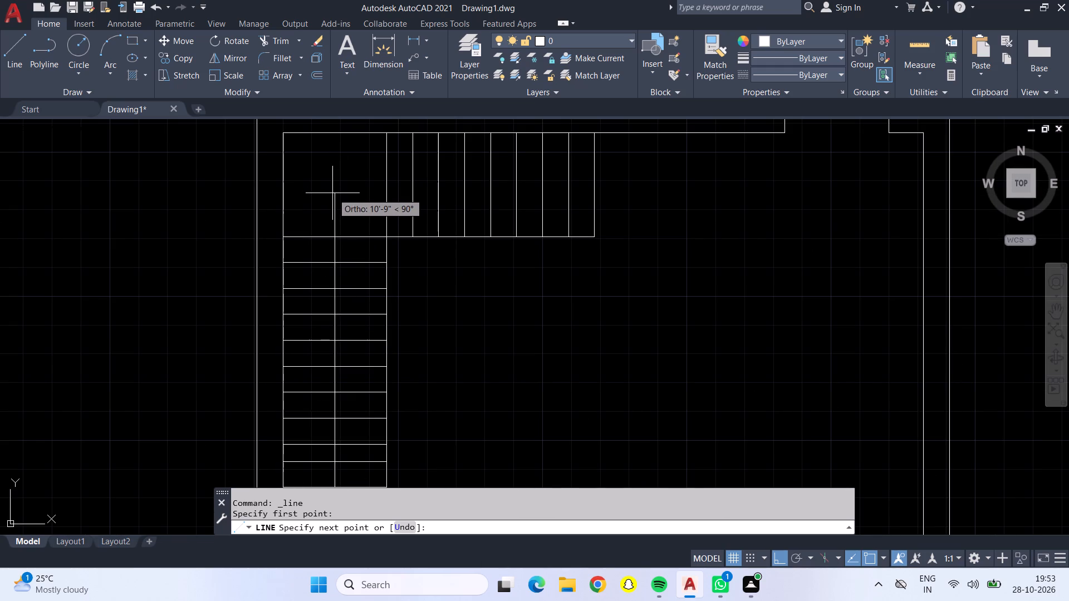
{"action": "left_click", "coordinate": [337, 195]}
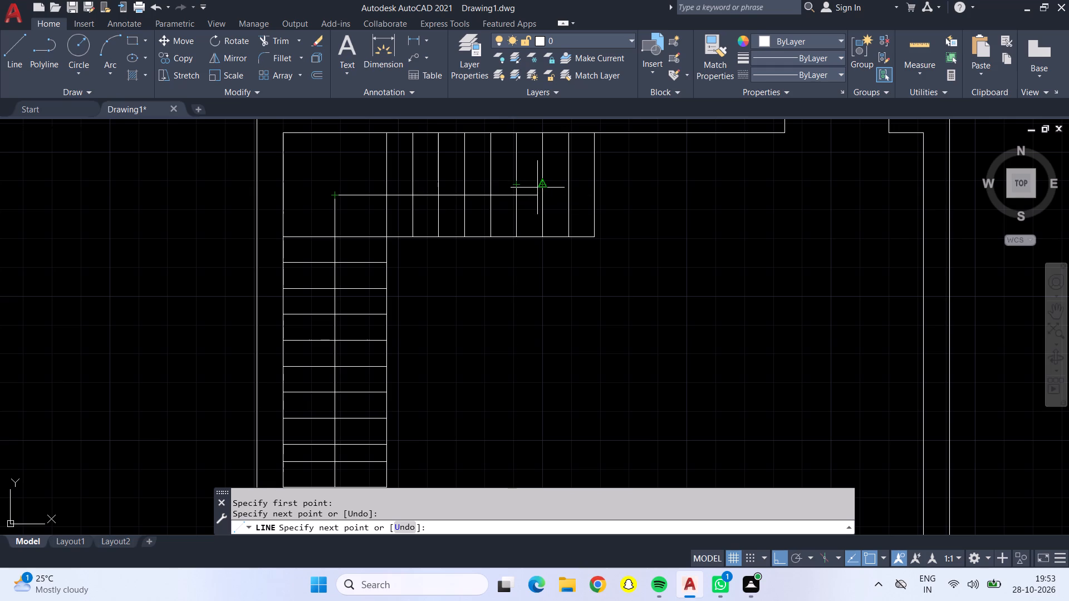
Continue the direction line horizontally about 6'-2" across the upper stair flight, using a 2" segment and a further 6' segment.
{"action": "scroll", "coordinate": [537, 188], "scroll_direction": "up", "scroll_amount": 3}
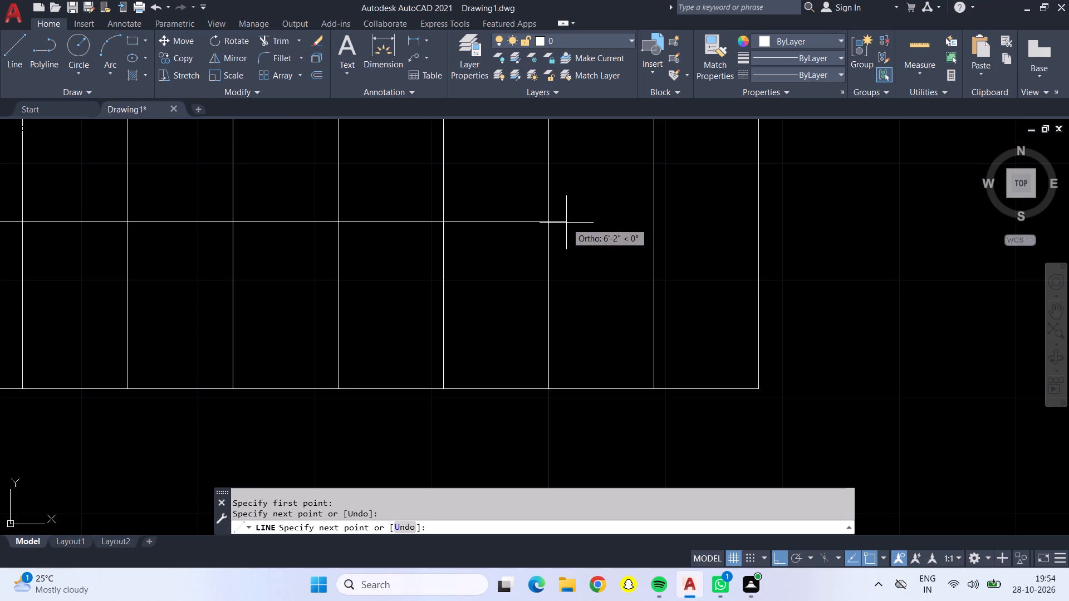
{"action": "type", "text": "2'"}
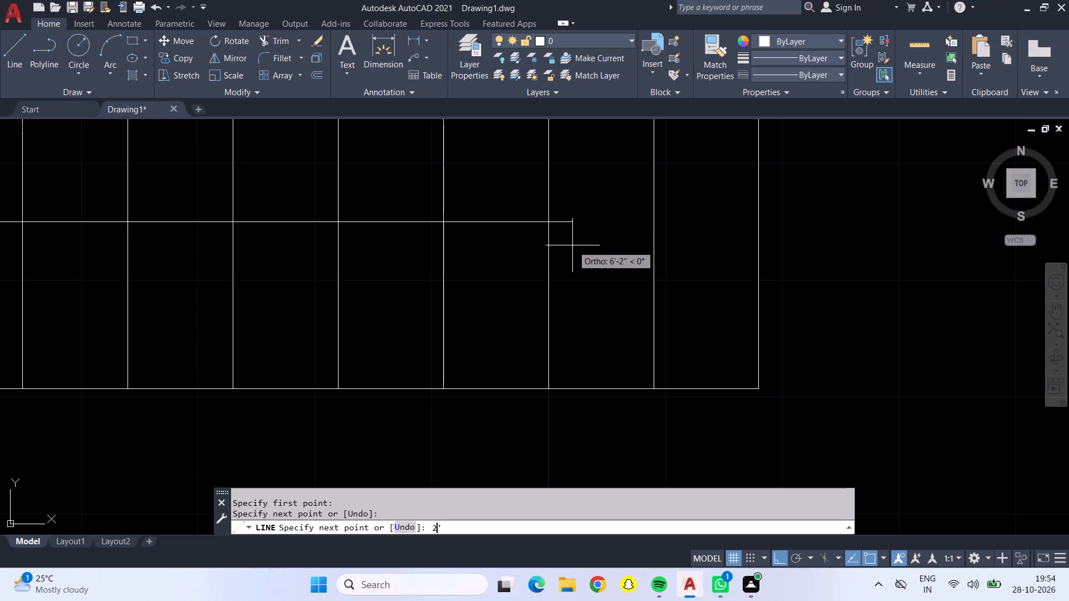
{"action": "key", "text": "BackSpace"}
{"action": "key", "text": "shift+quotedbl"}
{"action": "key", "text": "Return"}
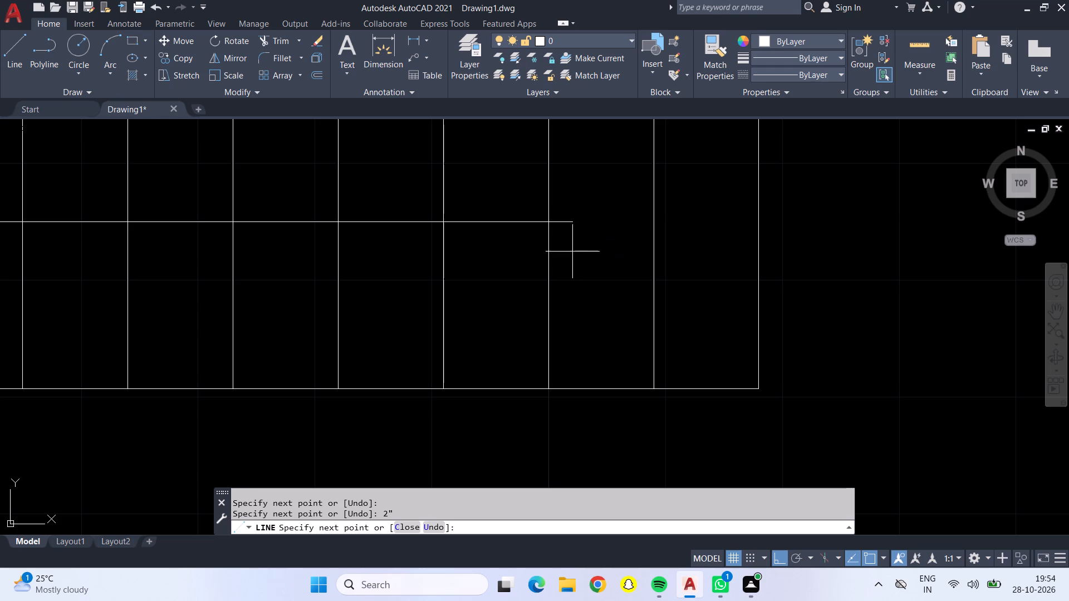
{"action": "left_click", "coordinate": [574, 209]}
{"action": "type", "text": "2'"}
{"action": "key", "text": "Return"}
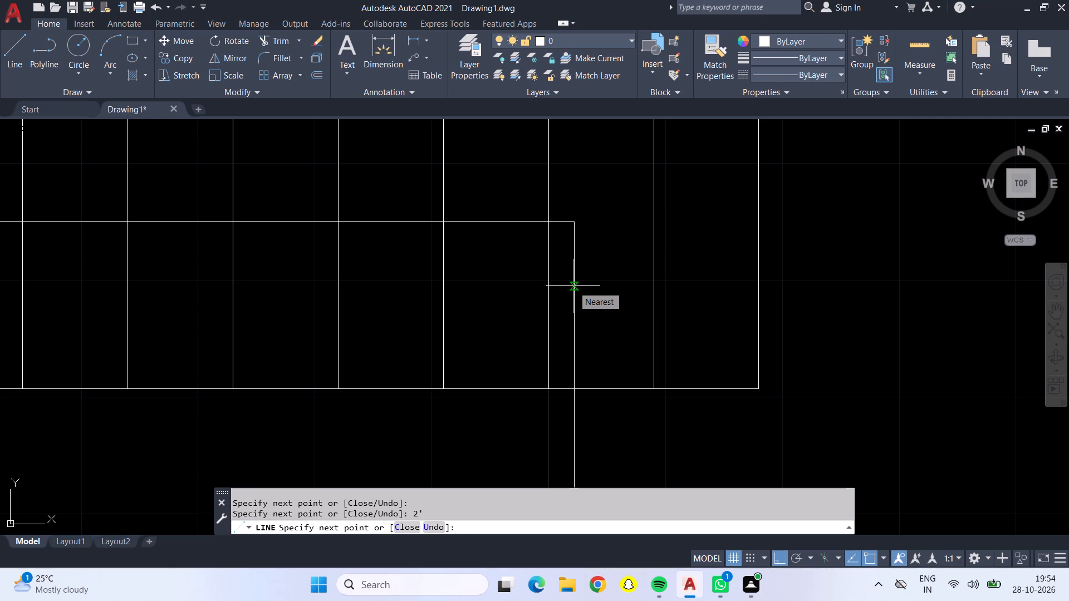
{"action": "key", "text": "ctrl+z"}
Draw a triangular arrowhead at the direction line's end, with a base extending 2" to each side and a tip 2" ahead.
{"action": "type", "text": "2\""}
{"action": "key", "text": "Return"}
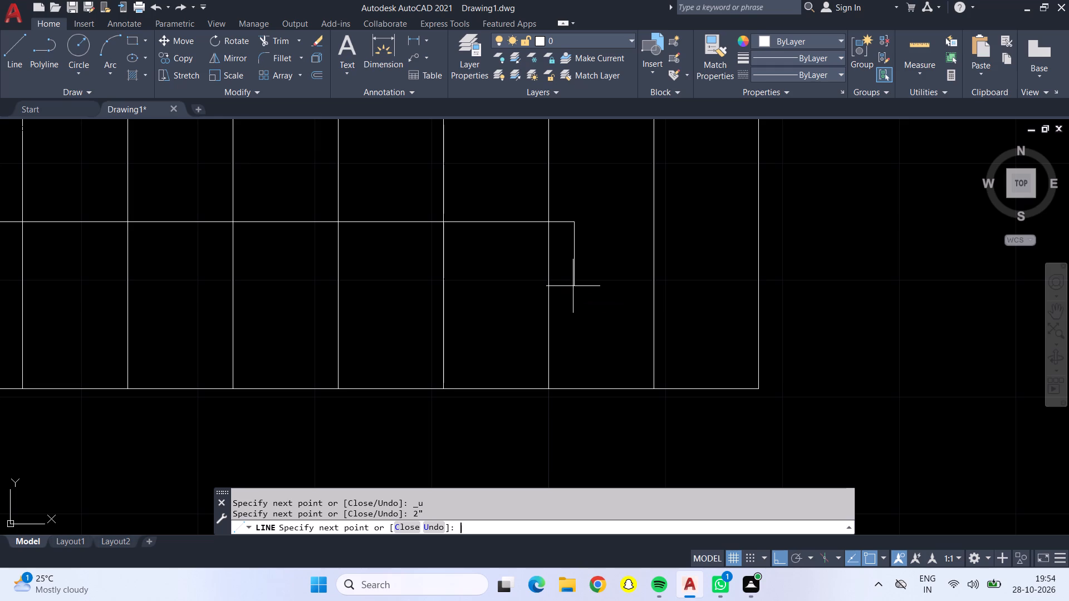
{"action": "left_click", "coordinate": [576, 221]}
{"action": "type", "text": "2\""}
{"action": "key", "text": "Return"}
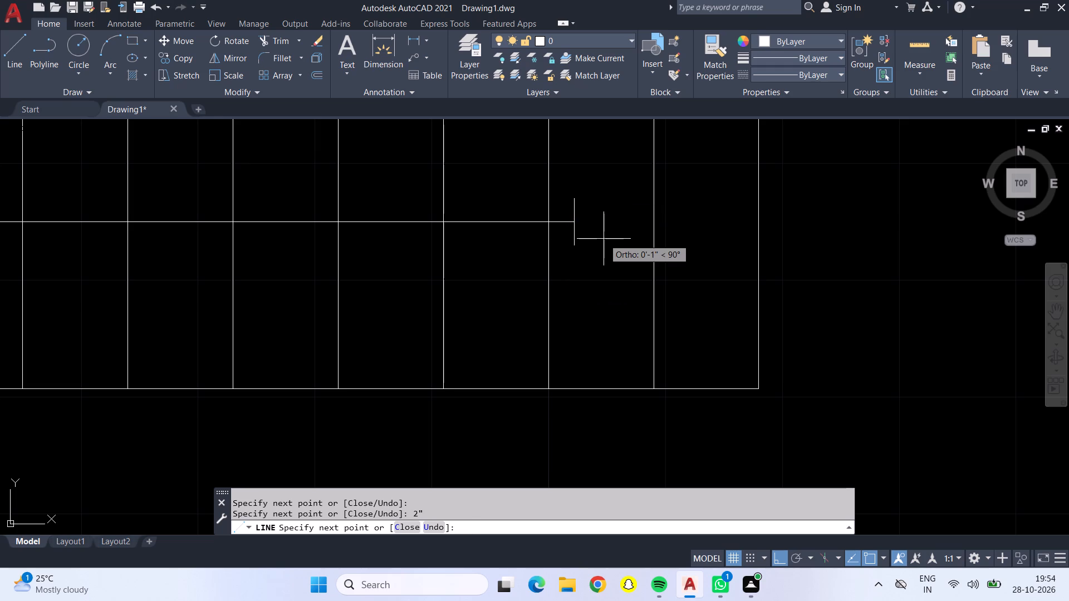
{"action": "left_click", "coordinate": [576, 221]}
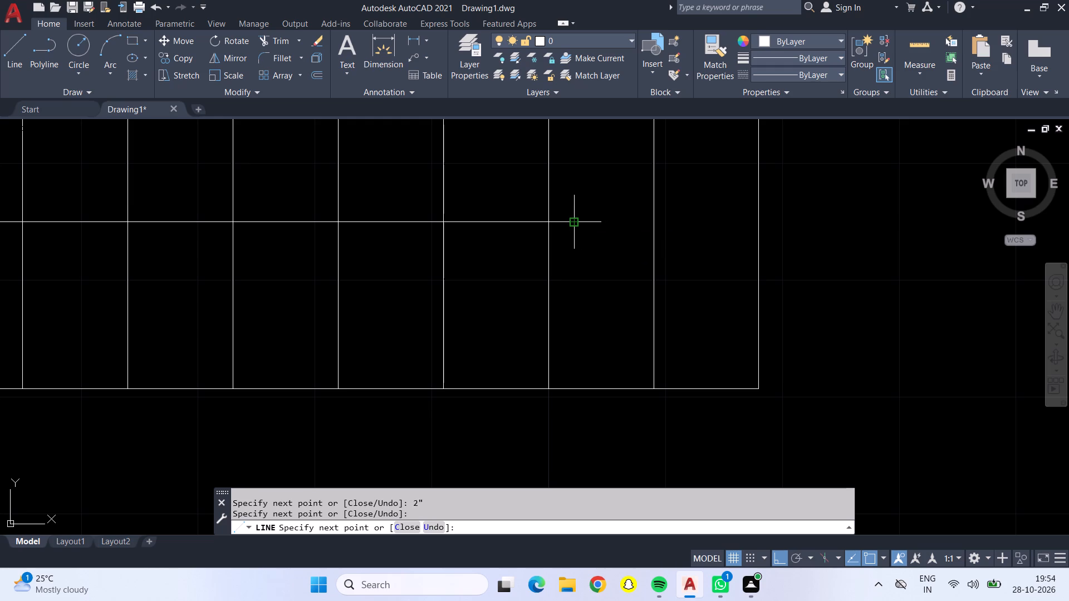
{"action": "type", "text": "2\""}
{"action": "key", "text": "Return"}
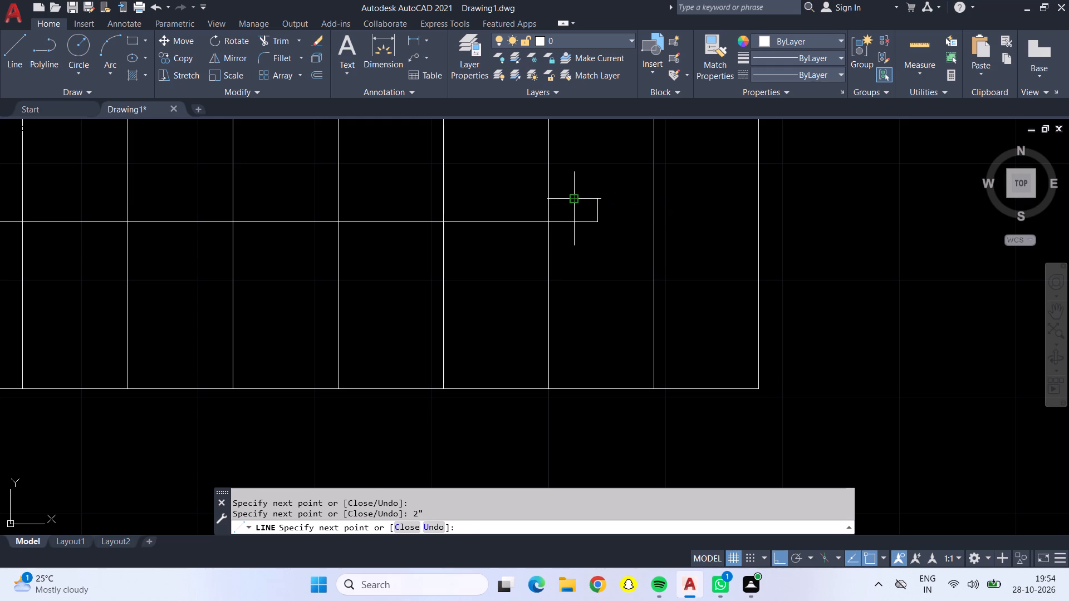
{"action": "left_click", "coordinate": [575, 199]}
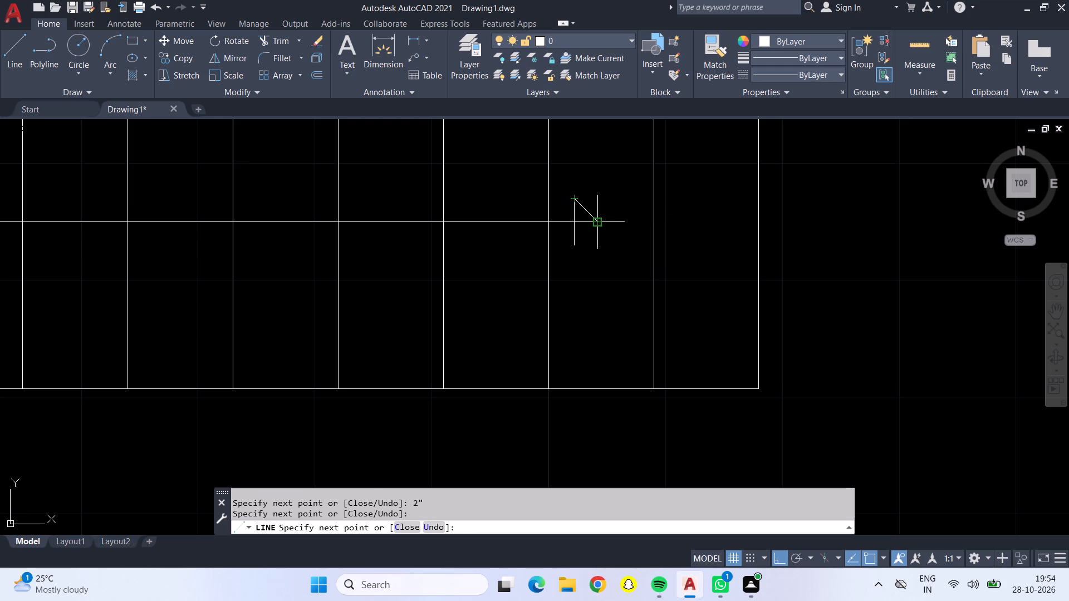
{"action": "left_click", "coordinate": [599, 224]}
{"action": "left_click", "coordinate": [573, 249]}
Add two inner lines to the arrowhead, joining the midpoint of each base half to the tip.
{"action": "scroll", "coordinate": [568, 231], "scroll_direction": "up", "scroll_amount": 3}
{"action": "left_click", "coordinate": [586, 241]}
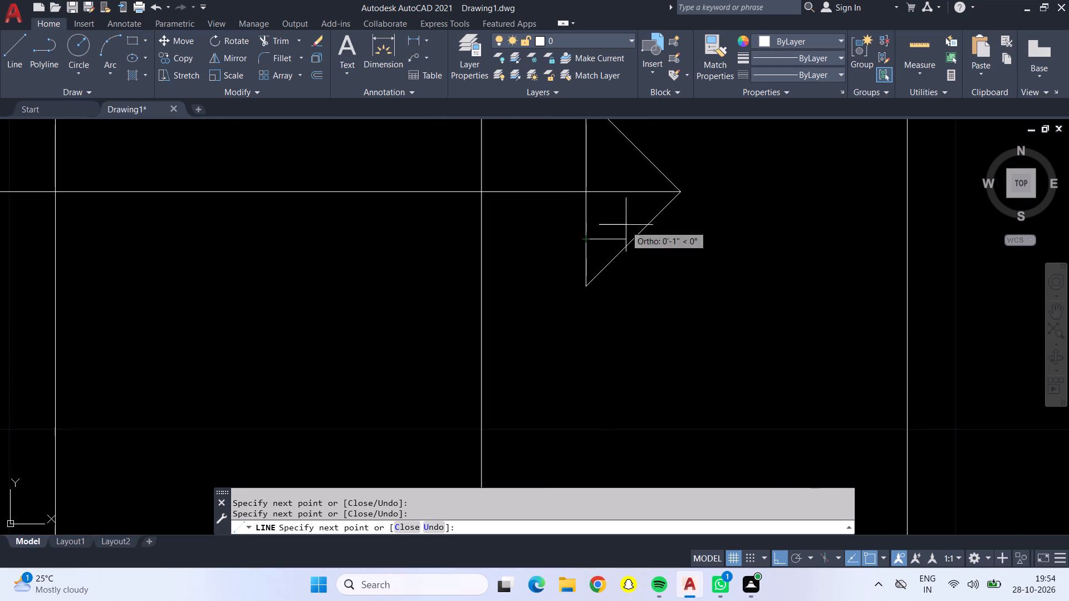
{"action": "left_click", "coordinate": [678, 191]}
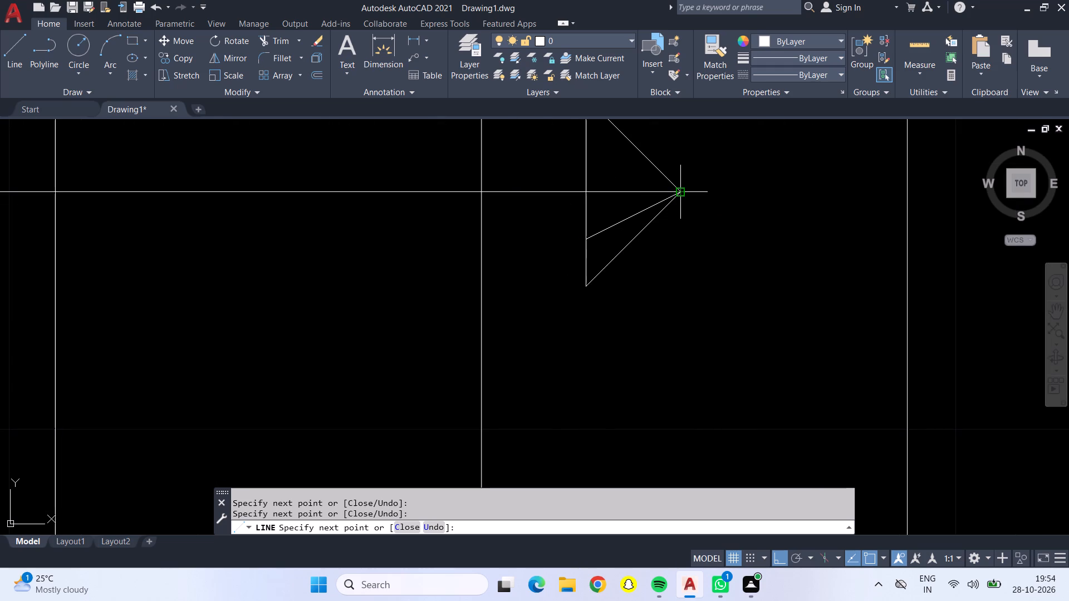
{"action": "left_click", "coordinate": [588, 148]}
{"action": "scroll", "coordinate": [599, 157], "scroll_direction": "down", "scroll_amount": 2}
{"action": "key", "text": "Return"}
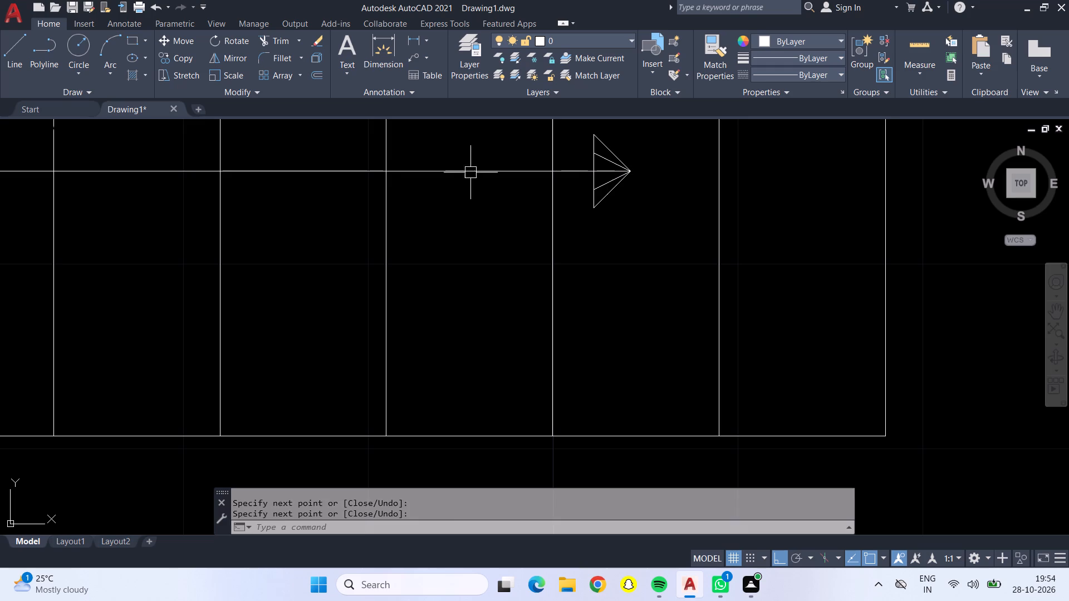
Trim the short stub of the lower centre line that extends past the diagonal in the corner landing.
{"action": "scroll", "coordinate": [450, 170], "scroll_direction": "down", "scroll_amount": 4}
{"action": "scroll", "coordinate": [460, 307], "scroll_direction": "down", "scroll_amount": 2}
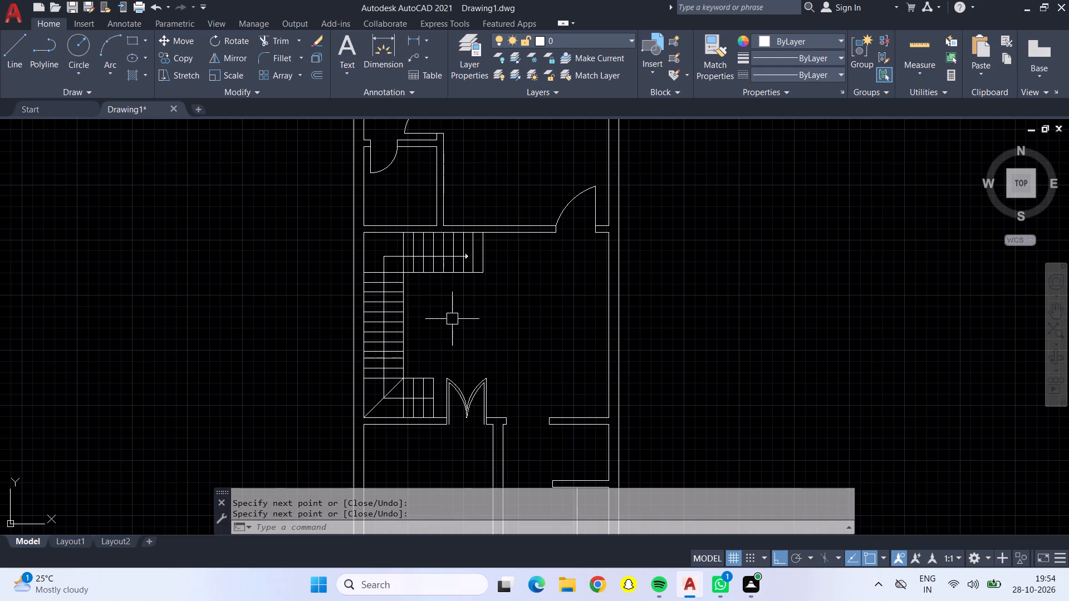
{"action": "middle_click_drag", "start_coordinate": [453, 319], "coordinate": [466, 271]}
{"action": "left_click", "coordinate": [270, 45]}
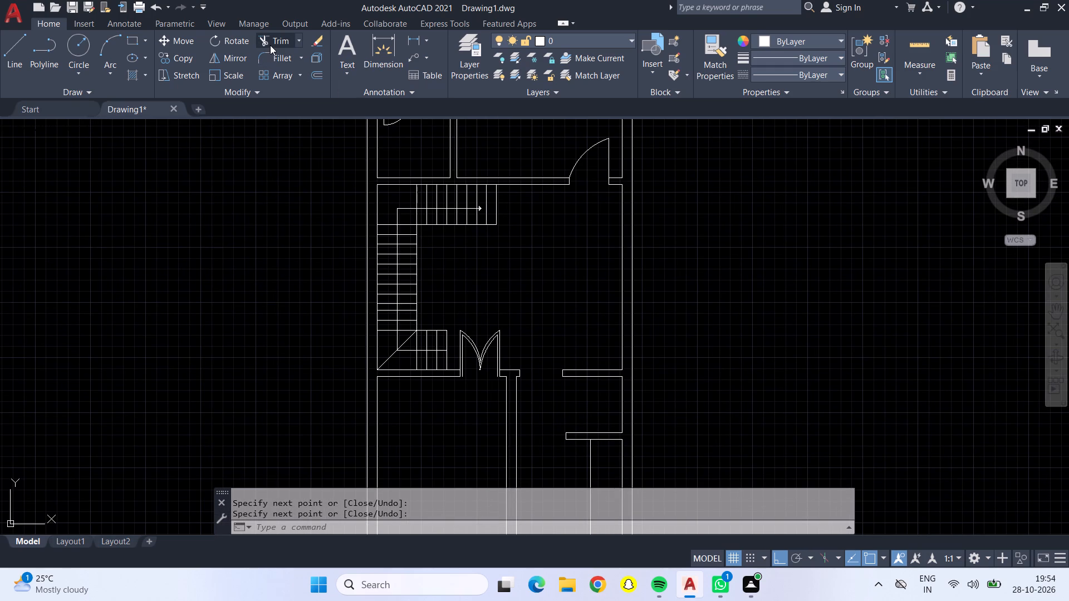
{"action": "scroll", "coordinate": [388, 349], "scroll_direction": "up", "scroll_amount": 6}
{"action": "scroll", "coordinate": [512, 383], "scroll_direction": "up", "scroll_amount": 5}
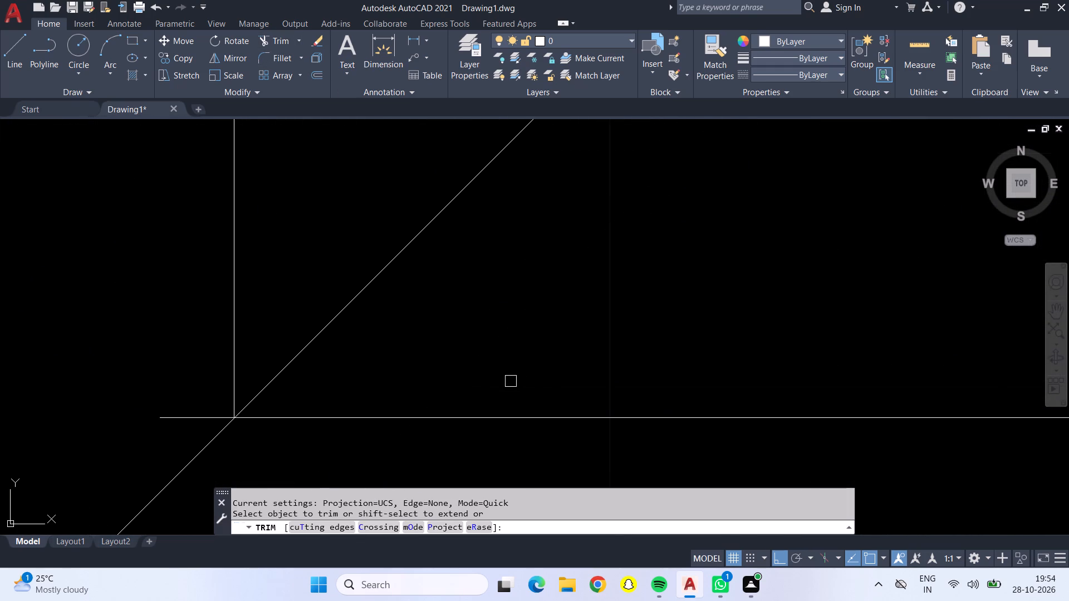
{"action": "left_click", "coordinate": [199, 417]}
{"action": "scroll", "coordinate": [221, 403], "scroll_direction": "down", "scroll_amount": 4}
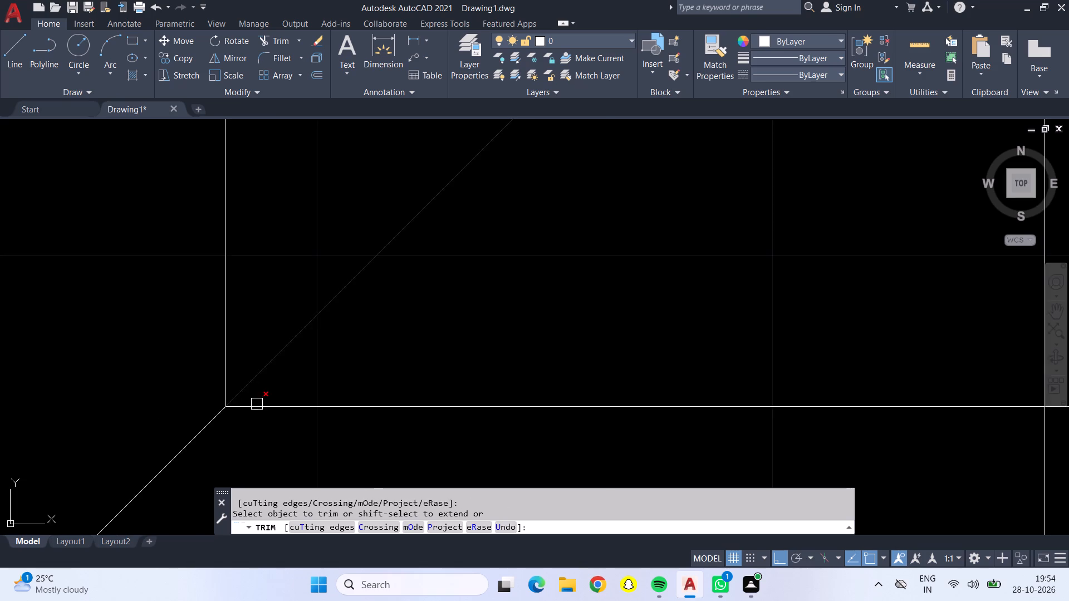
{"action": "scroll", "coordinate": [258, 403], "scroll_direction": "down", "scroll_amount": 5}
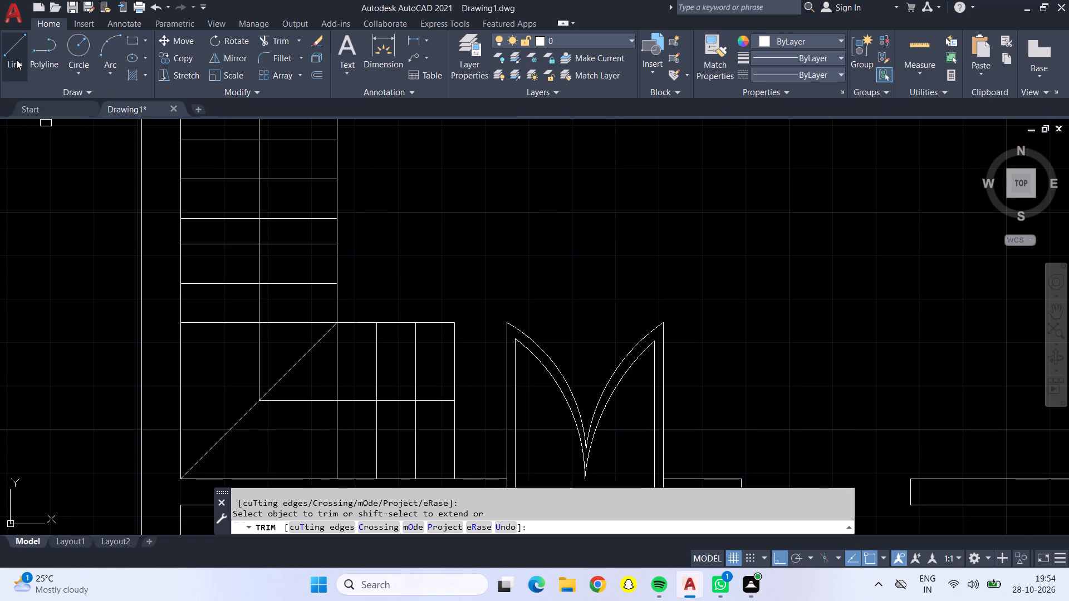
Draw a small circle centred on the start of the stair direction line, at the first riser of the lower flight.
{"action": "left_click", "coordinate": [81, 41]}
{"action": "key", "text": "Escape"}
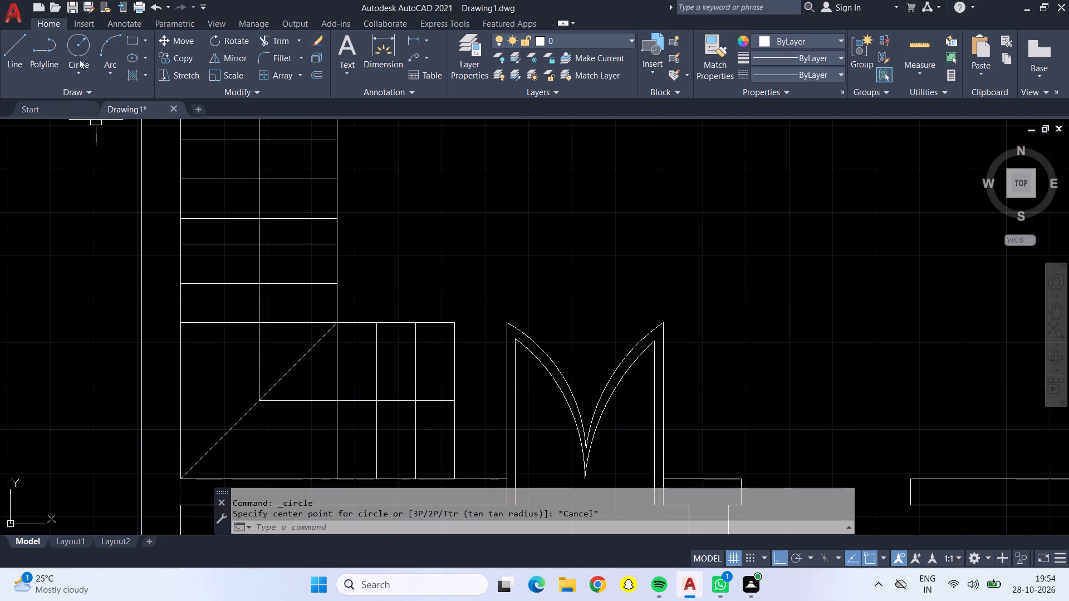
{"action": "left_click", "coordinate": [69, 58]}
{"action": "scroll", "coordinate": [433, 391], "scroll_direction": "up", "scroll_amount": 3}
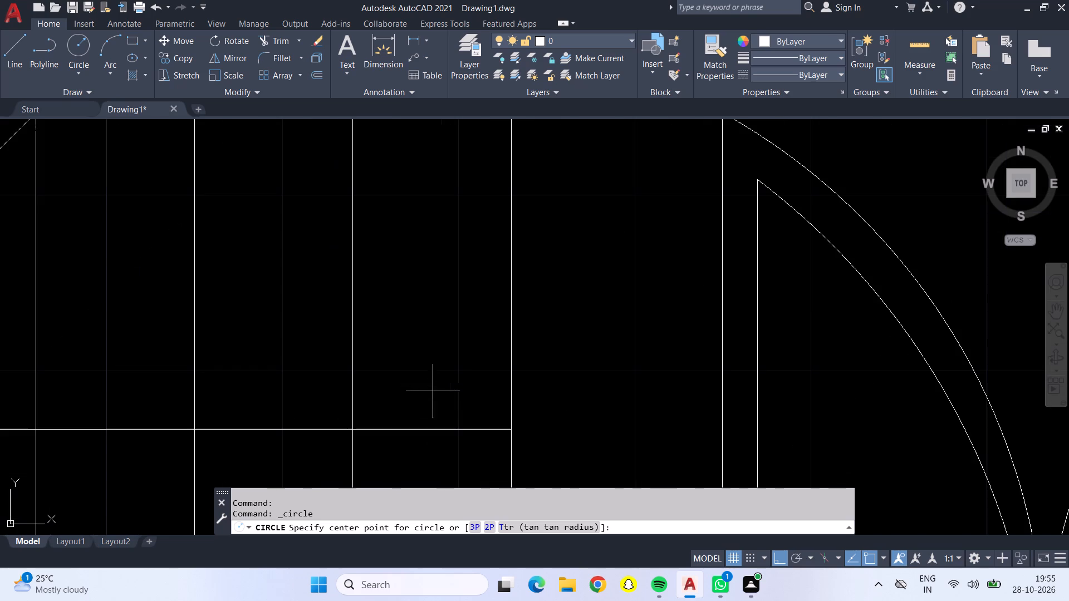
{"action": "left_click", "coordinate": [512, 428]}
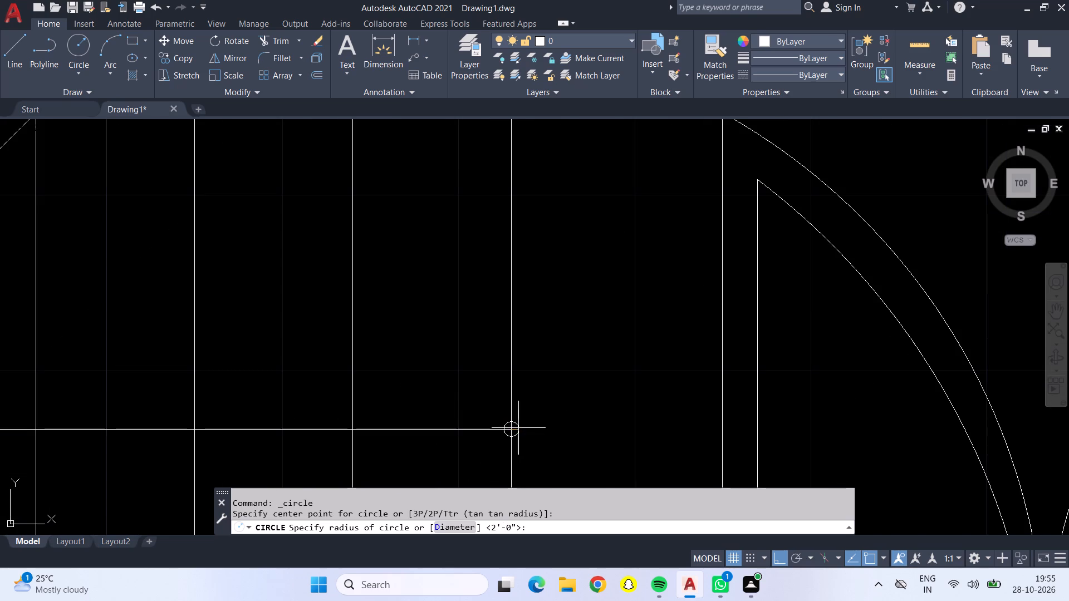
{"action": "left_click", "coordinate": [524, 431]}
{"action": "scroll", "coordinate": [476, 420], "scroll_direction": "down", "scroll_amount": 4}
{"action": "scroll", "coordinate": [556, 301], "scroll_direction": "down", "scroll_amount": 3}
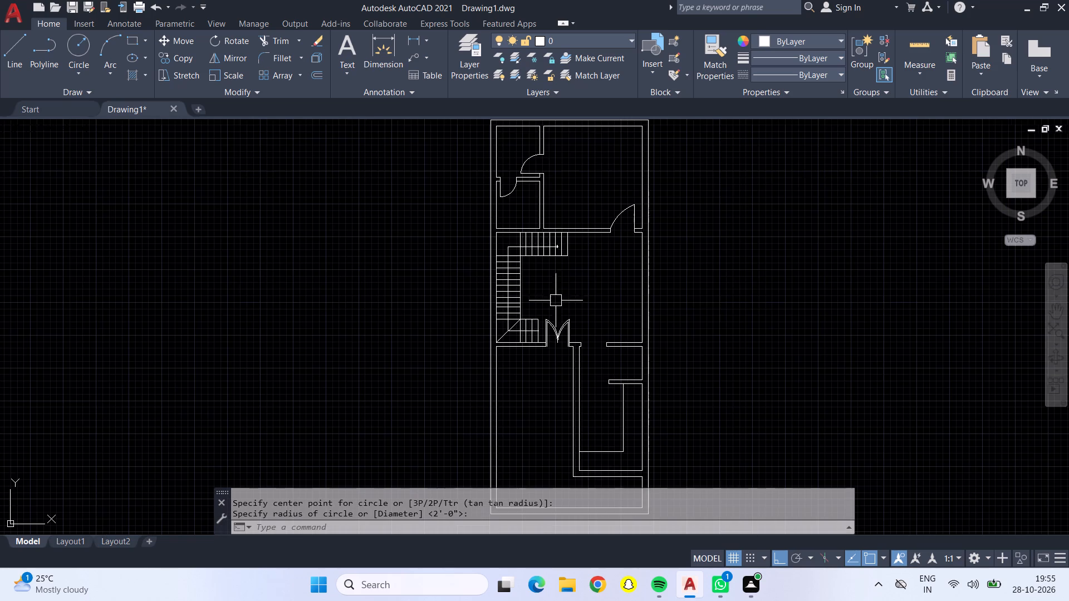
Delete the wall's lower face lines below the staircase and just beyond the double door's far jamb.
{"action": "middle_click_drag", "start_coordinate": [562, 293], "coordinate": [355, 306]}
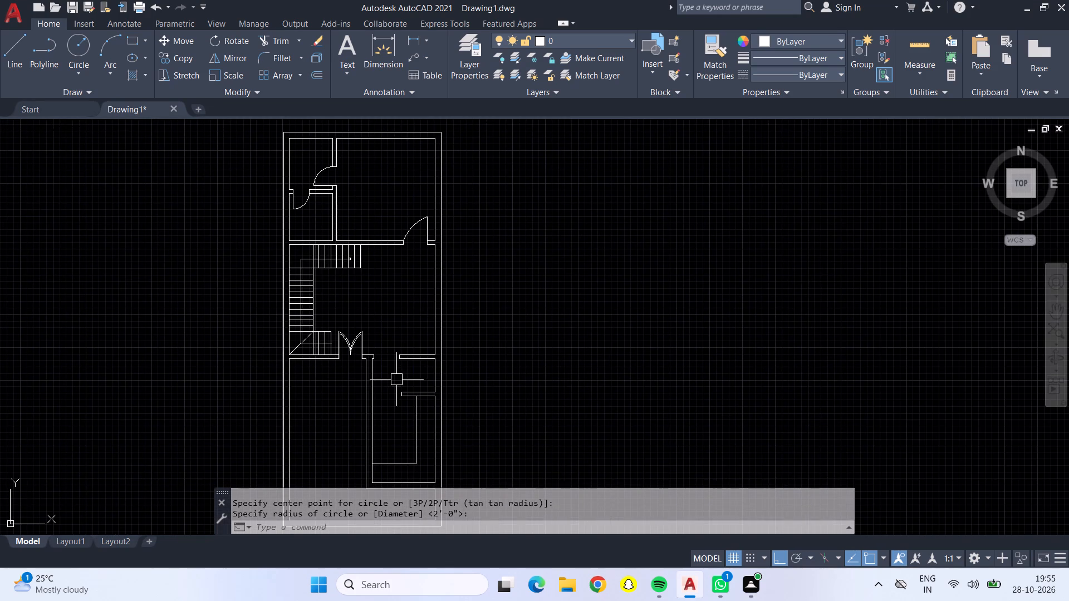
{"action": "middle_click_drag", "start_coordinate": [396, 381], "coordinate": [380, 316]}
{"action": "scroll", "coordinate": [336, 425], "scroll_direction": "up", "scroll_amount": 1}
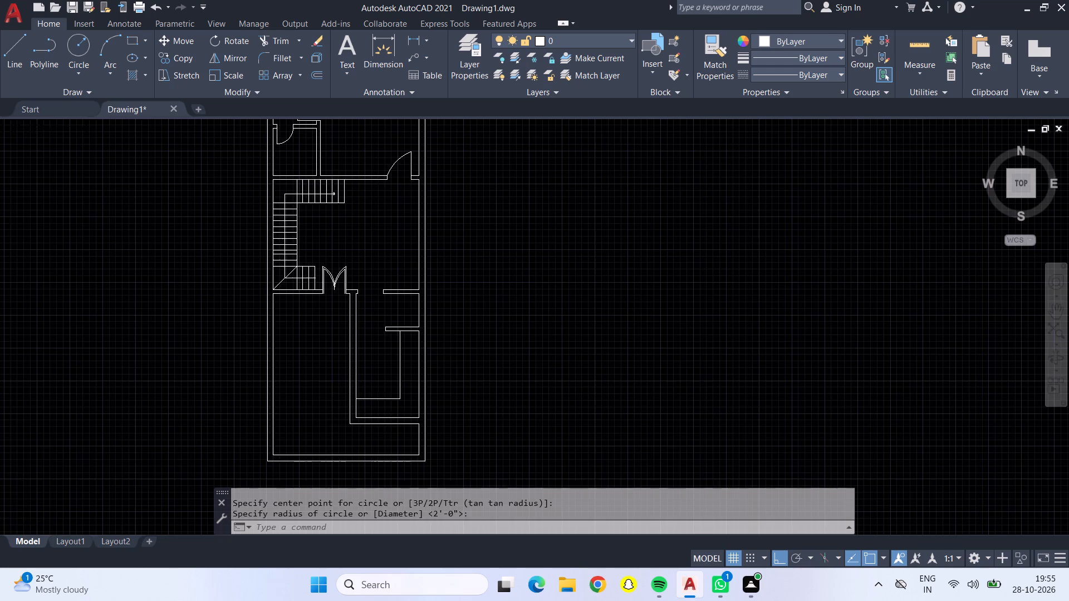
{"action": "middle_click_drag", "start_coordinate": [336, 425], "coordinate": [339, 444]}
{"action": "scroll", "coordinate": [331, 351], "scroll_direction": "down", "scroll_amount": 1}
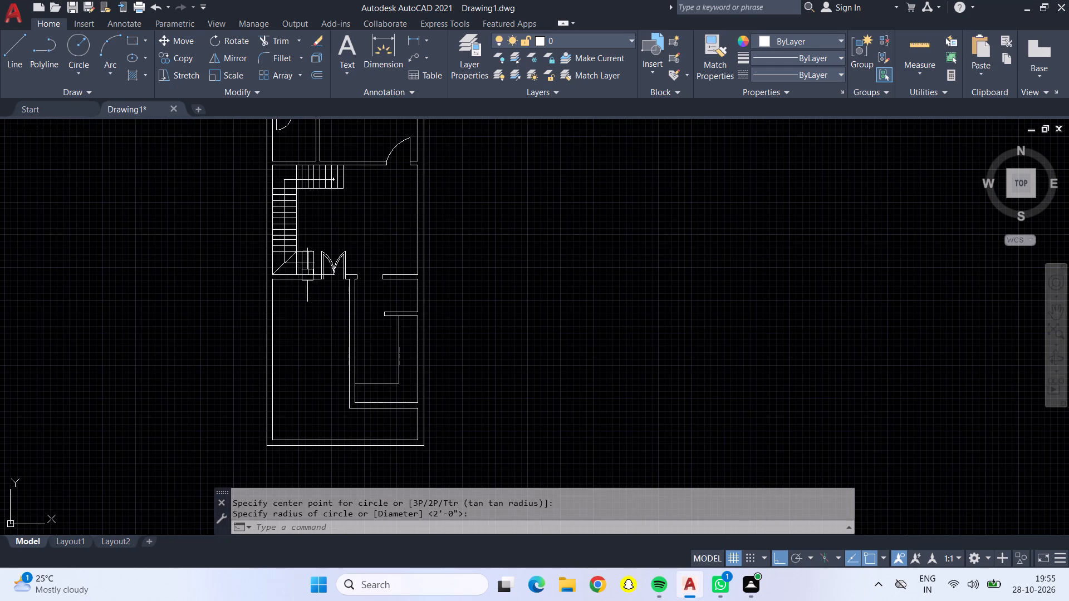
{"action": "scroll", "coordinate": [307, 275], "scroll_direction": "up", "scroll_amount": 6}
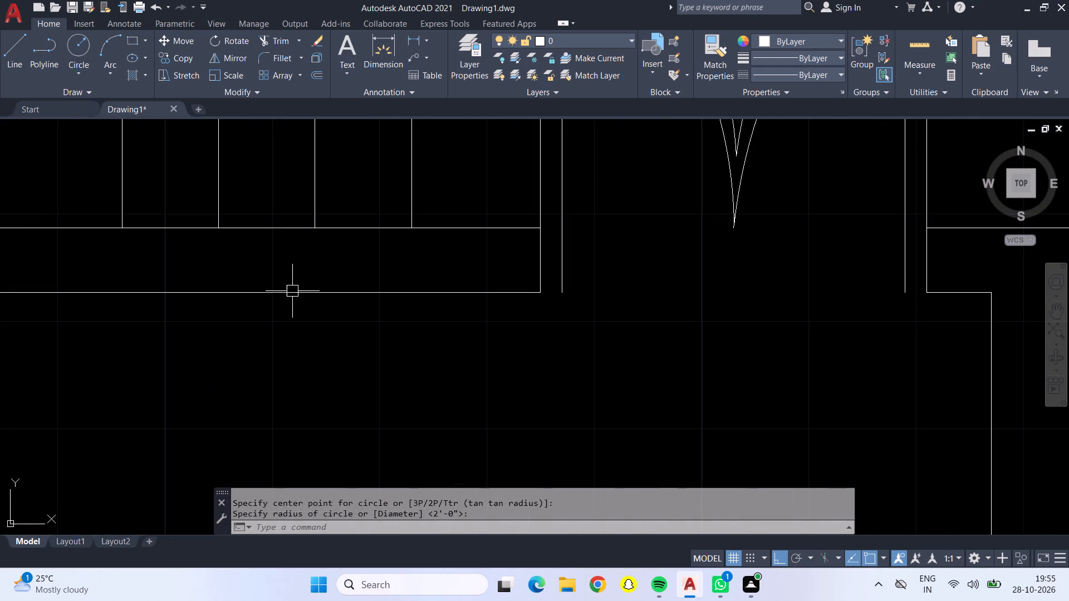
{"action": "left_click", "coordinate": [292, 291]}
{"action": "scroll", "coordinate": [307, 311], "scroll_direction": "down", "scroll_amount": 3}
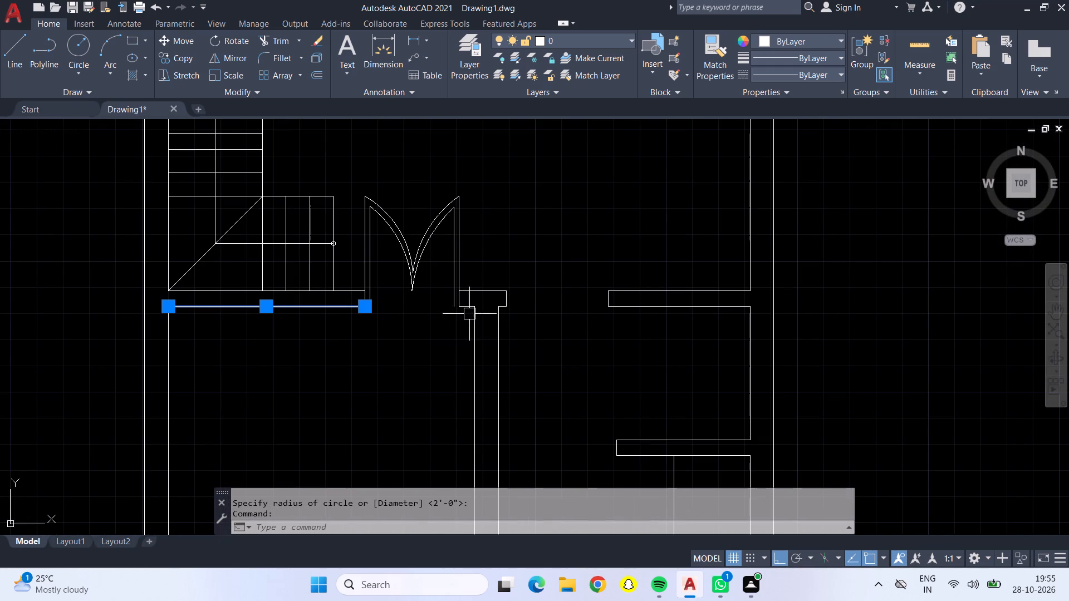
{"action": "scroll", "coordinate": [472, 311], "scroll_direction": "up", "scroll_amount": 4}
{"action": "left_click", "coordinate": [425, 283]}
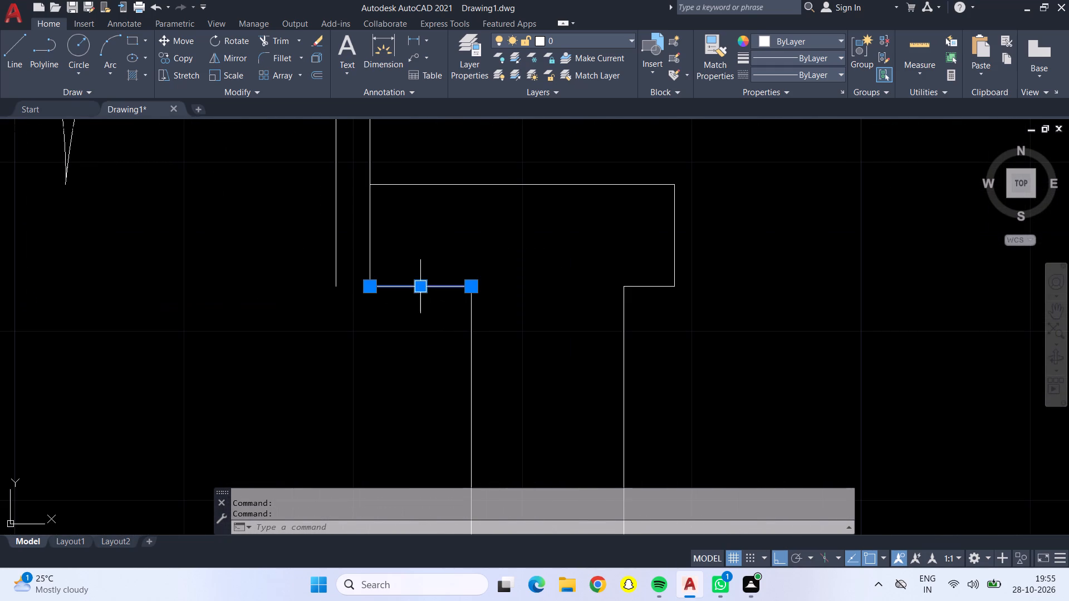
{"action": "key", "text": "Delete"}
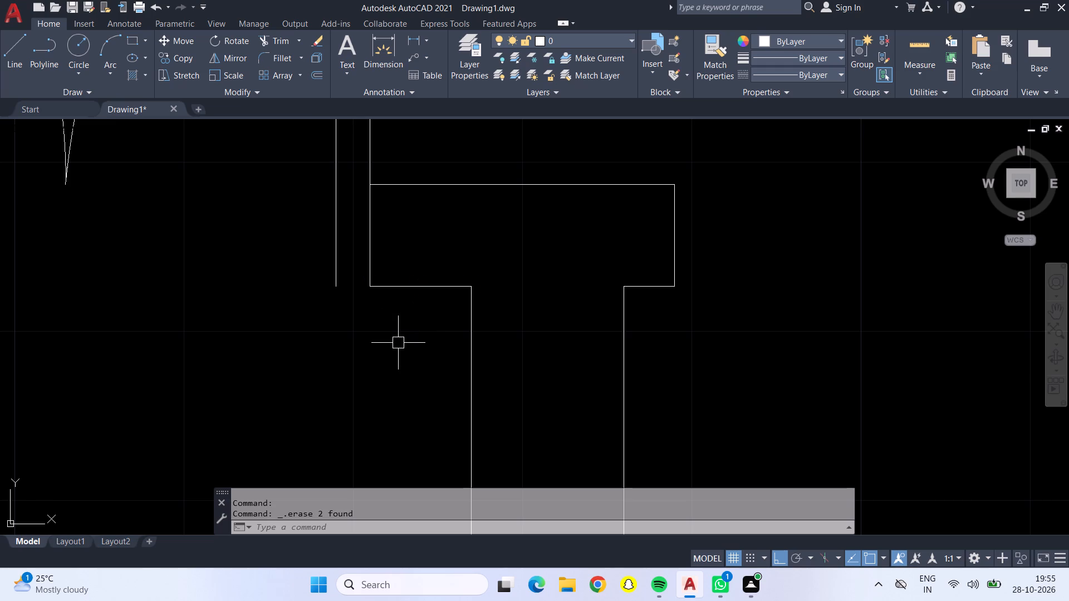
Offset the wall's upper face lines on both sides of the double door 9" downward.
{"action": "key", "text": "o"}
{"action": "key", "text": "Return"}
{"action": "type", "text": "9\""}
{"action": "key", "text": "Return"}
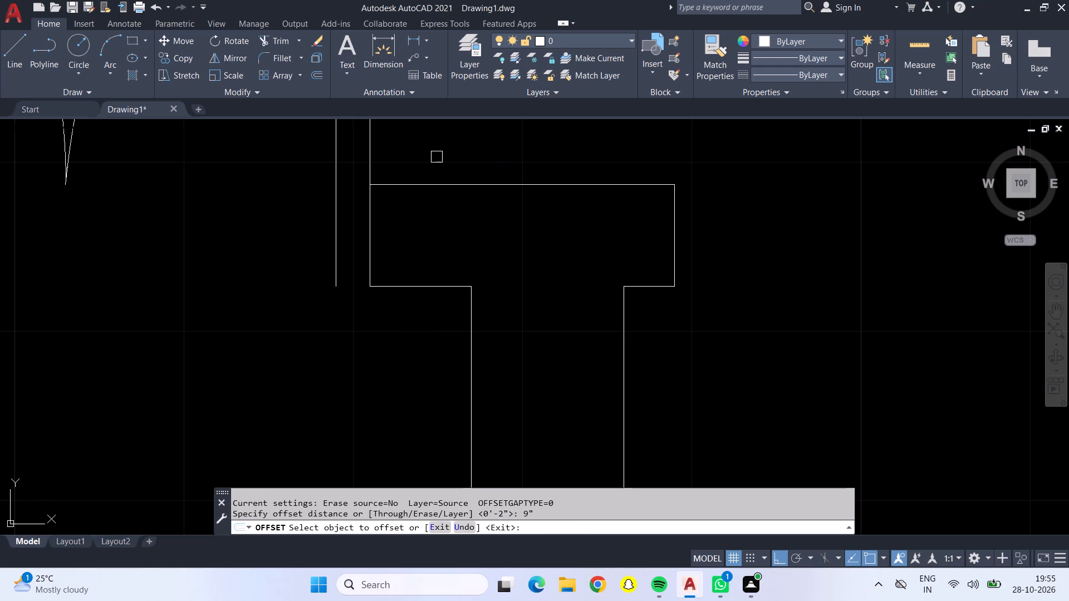
{"action": "left_click", "coordinate": [434, 186]}
{"action": "left_click", "coordinate": [425, 277]}
{"action": "scroll", "coordinate": [416, 316], "scroll_direction": "down", "scroll_amount": 5}
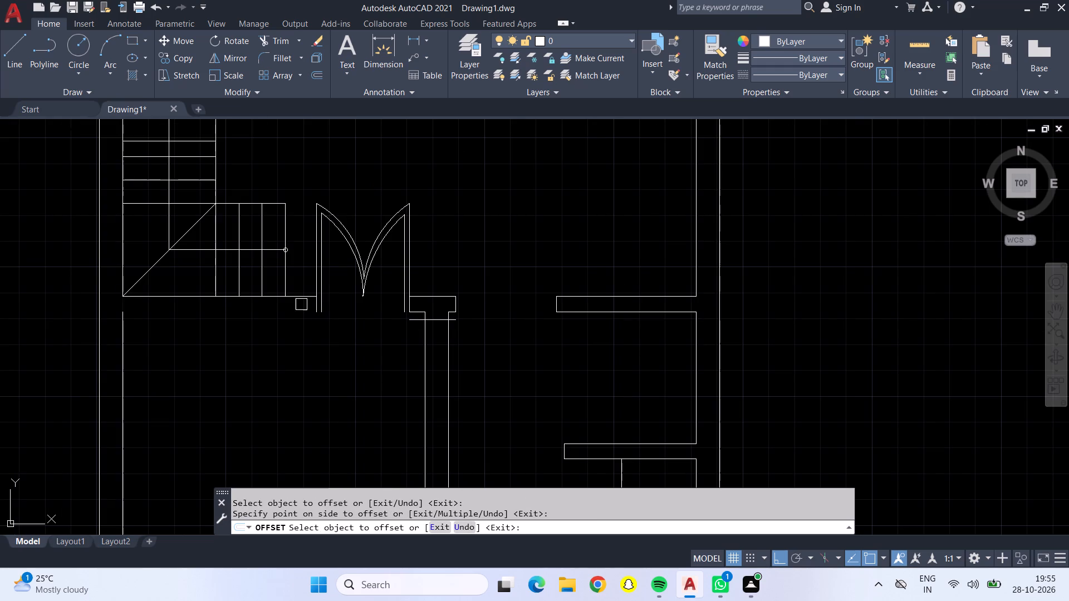
{"action": "left_click", "coordinate": [305, 296]}
{"action": "left_click", "coordinate": [306, 332]}
{"action": "key", "text": "Escape"}
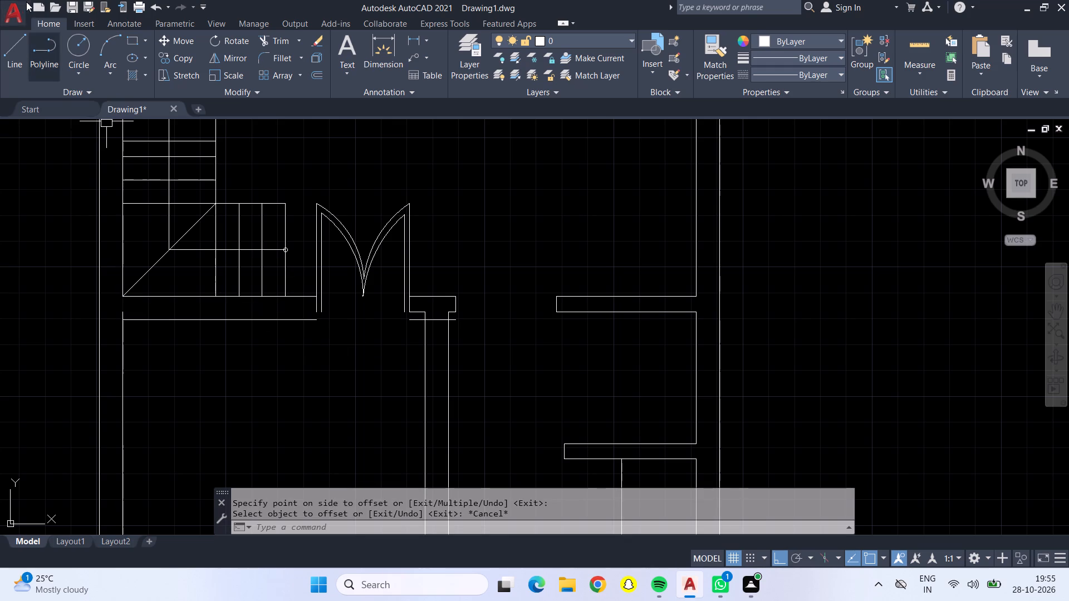
Draw short vertical lines extending both double-door jambs down to the offset wall faces.
{"action": "left_click", "coordinate": [19, 60]}
{"action": "scroll", "coordinate": [311, 326], "scroll_direction": "up", "scroll_amount": 2}
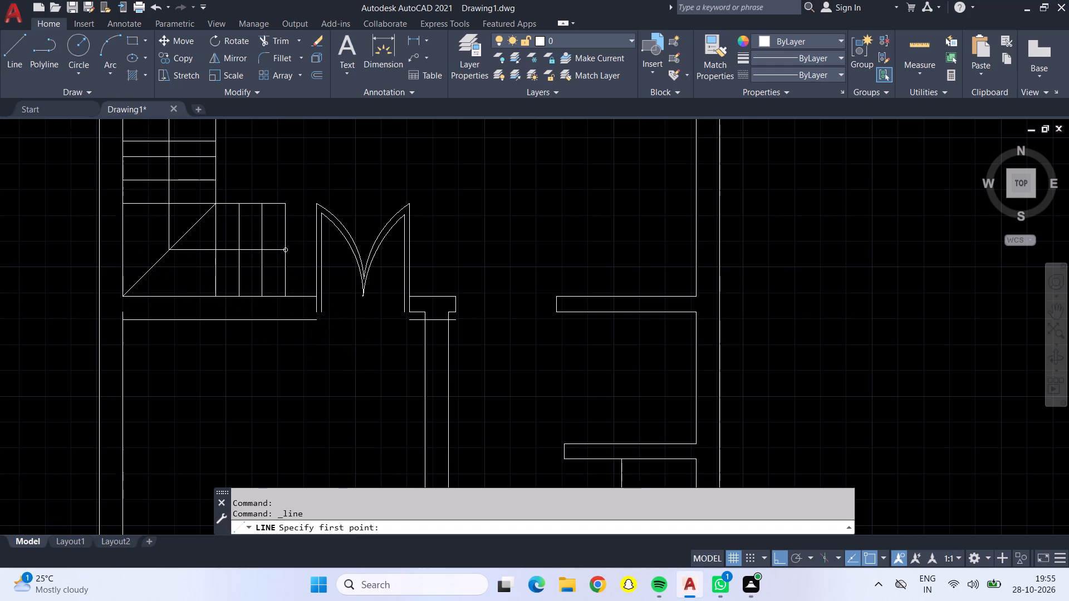
{"action": "scroll", "coordinate": [312, 326], "scroll_direction": "up", "scroll_amount": 2}
{"action": "left_click", "coordinate": [322, 235]}
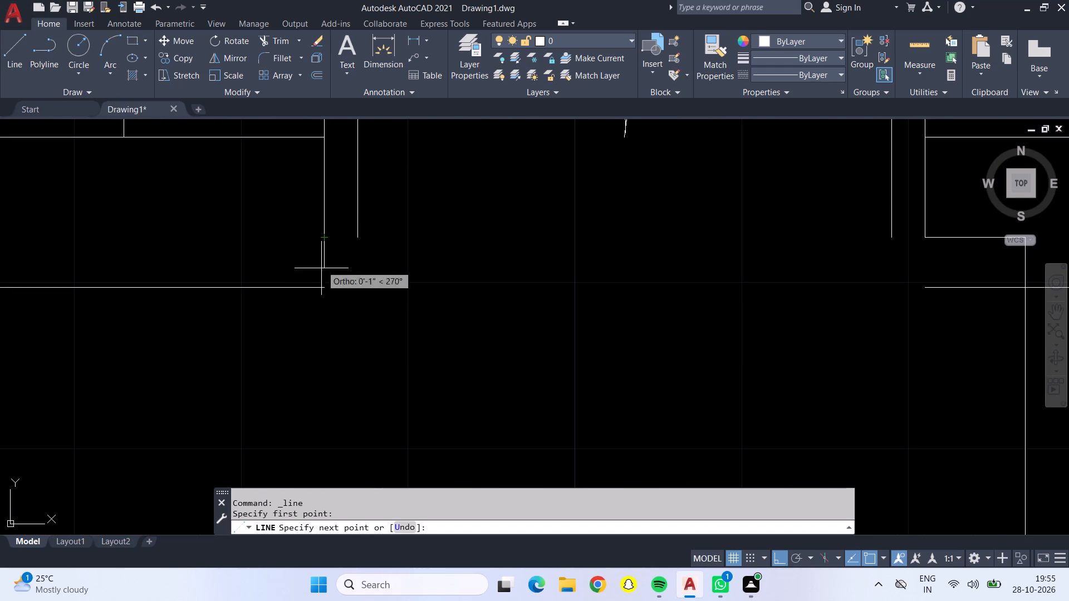
{"action": "left_click", "coordinate": [323, 291]}
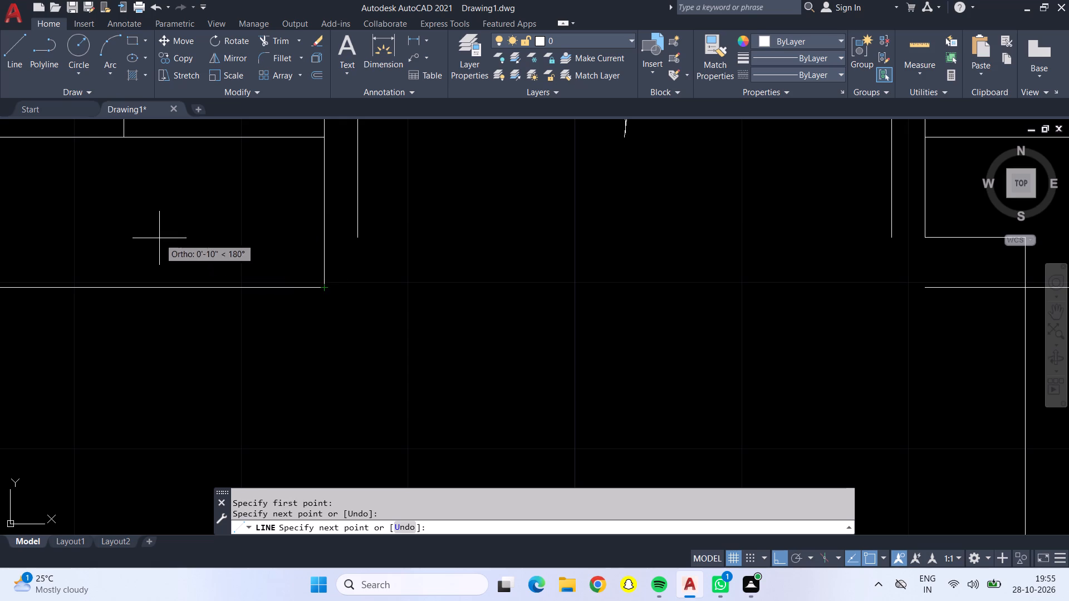
{"action": "key", "text": "Escape"}
{"action": "left_click", "coordinate": [26, 48]}
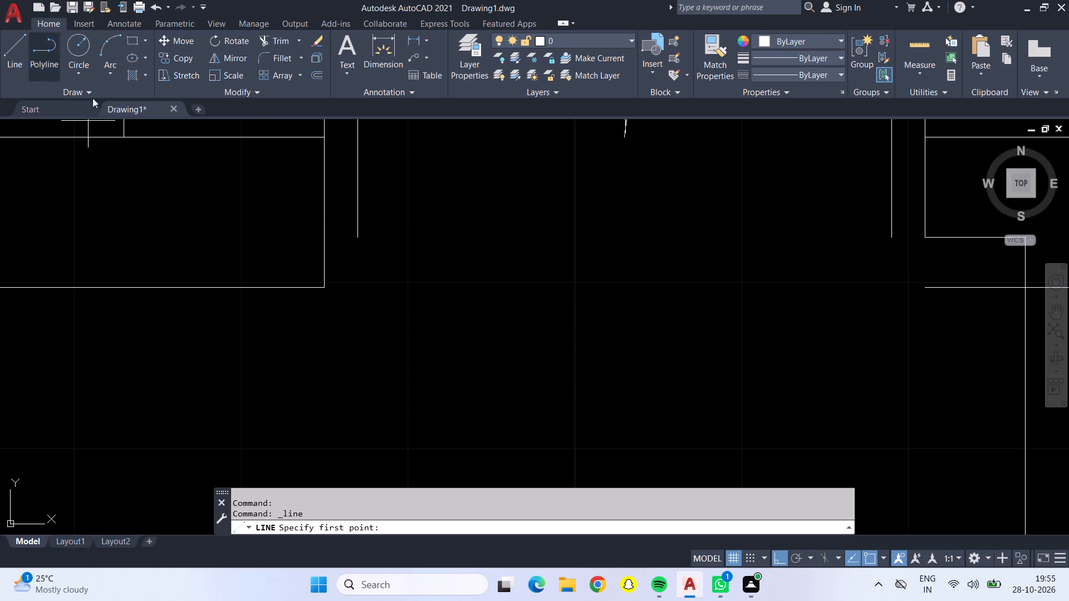
{"action": "scroll", "coordinate": [760, 381], "scroll_direction": "down", "scroll_amount": 1}
{"action": "left_click", "coordinate": [863, 287]}
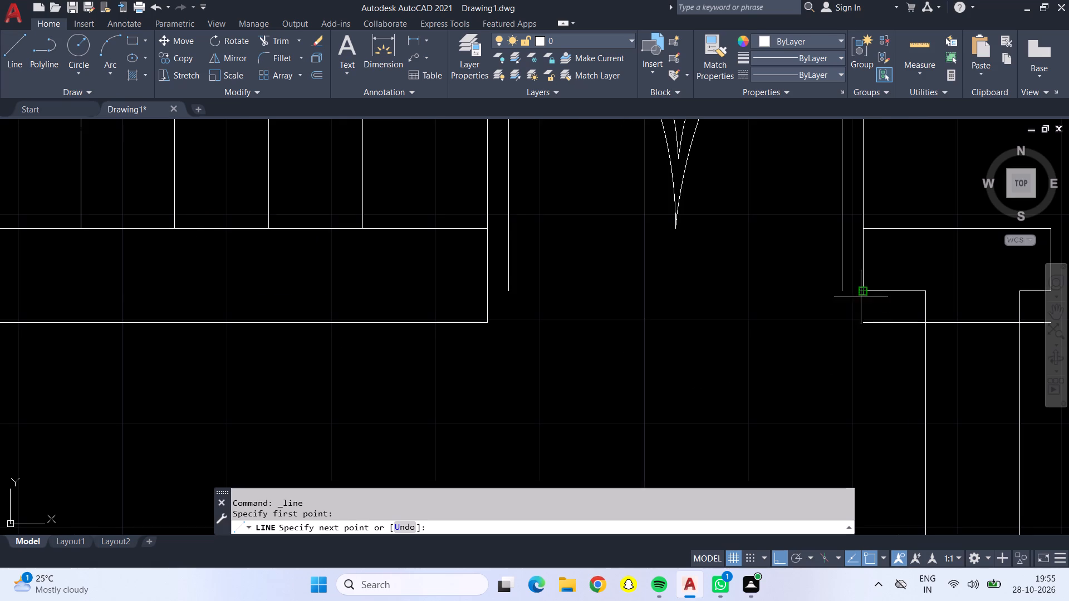
{"action": "left_click", "coordinate": [867, 322]}
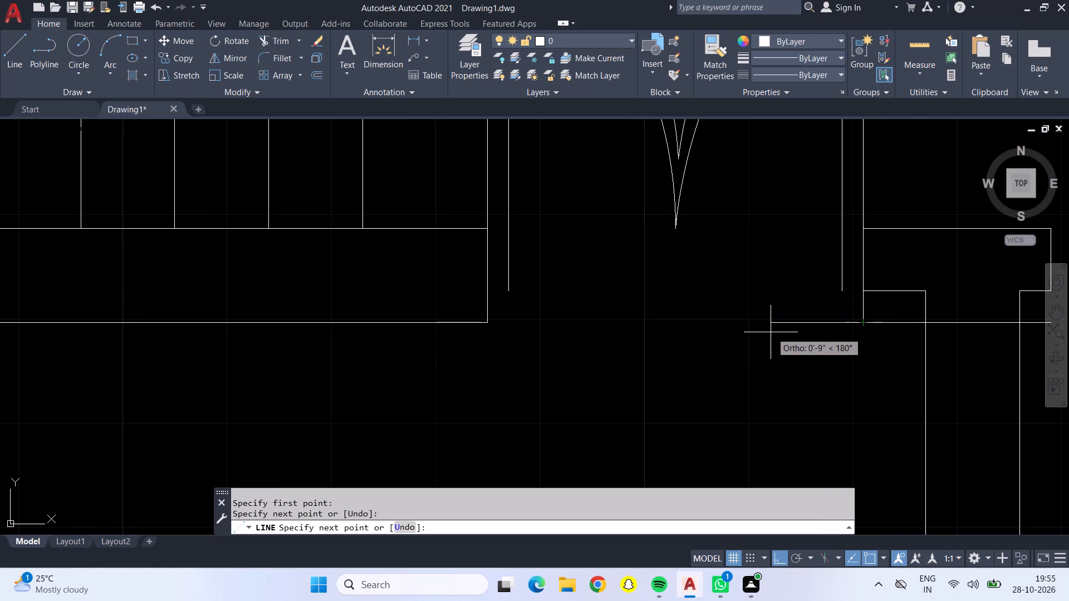
{"action": "key", "text": "Escape"}
Trim the overlapping old and new wall lines where the vertical partition meets the wall beside the double door.
{"action": "left_click", "coordinate": [269, 33]}
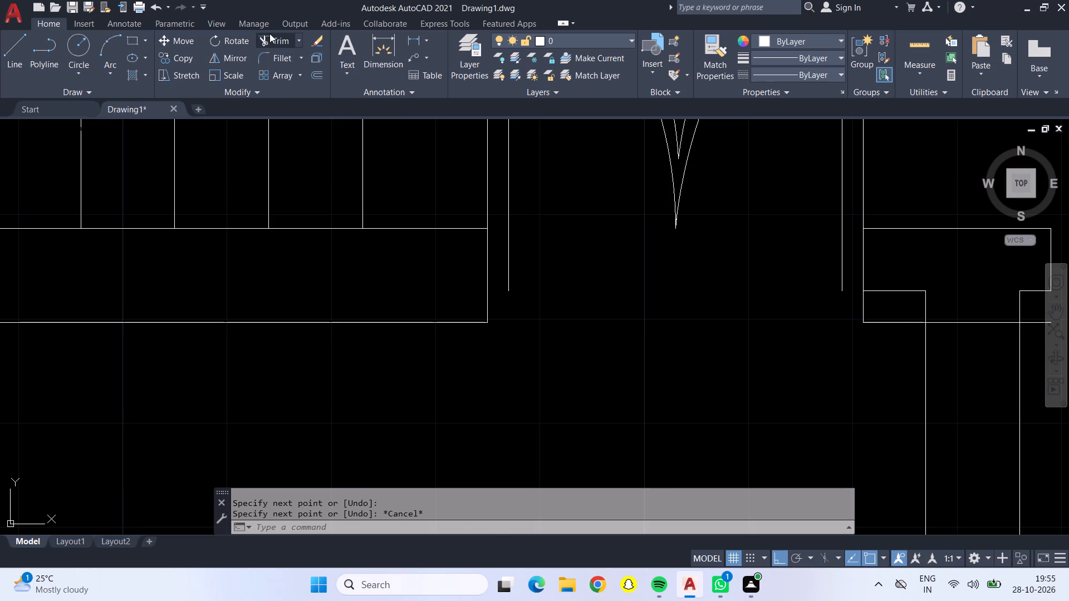
{"action": "left_click", "coordinate": [930, 289]}
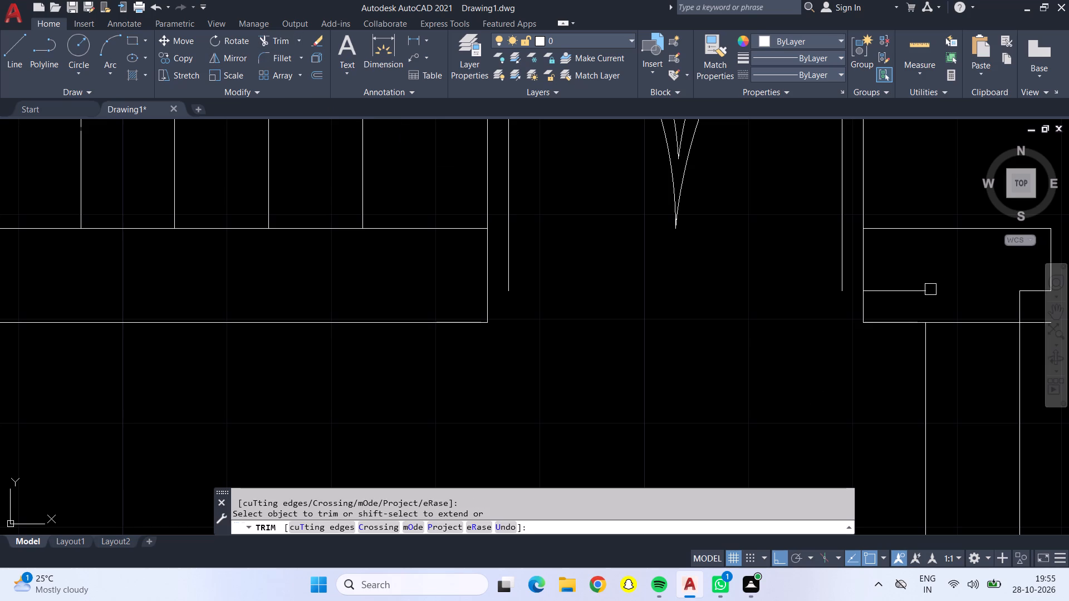
{"action": "left_click", "coordinate": [916, 287]}
{"action": "left_click", "coordinate": [959, 321]}
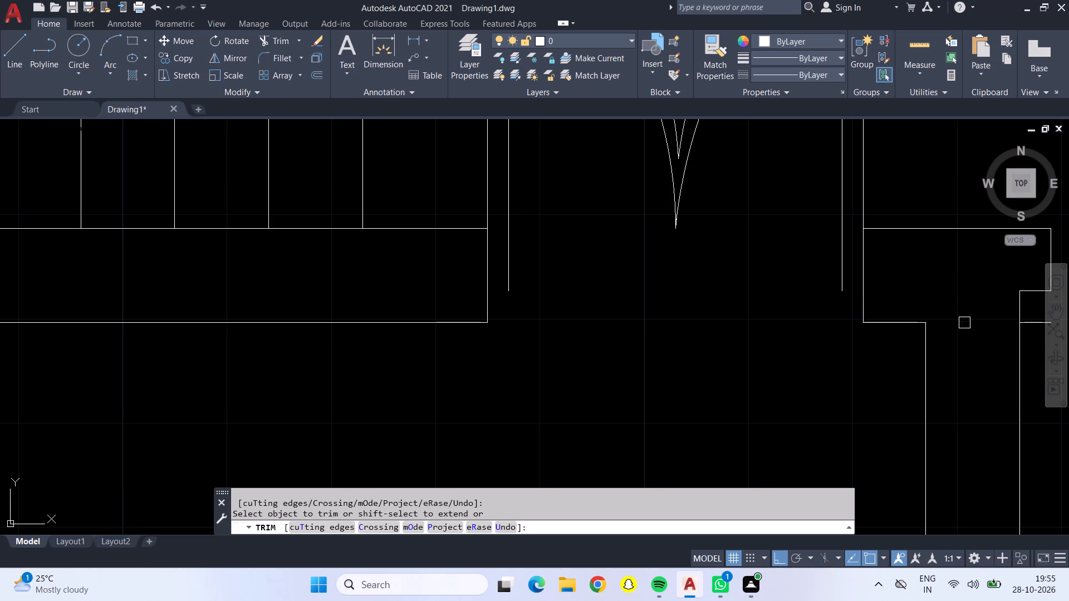
{"action": "scroll", "coordinate": [968, 324], "scroll_direction": "down", "scroll_amount": 1}
{"action": "middle_click_drag", "start_coordinate": [969, 324], "coordinate": [724, 353]}
{"action": "left_click", "coordinate": [771, 351]}
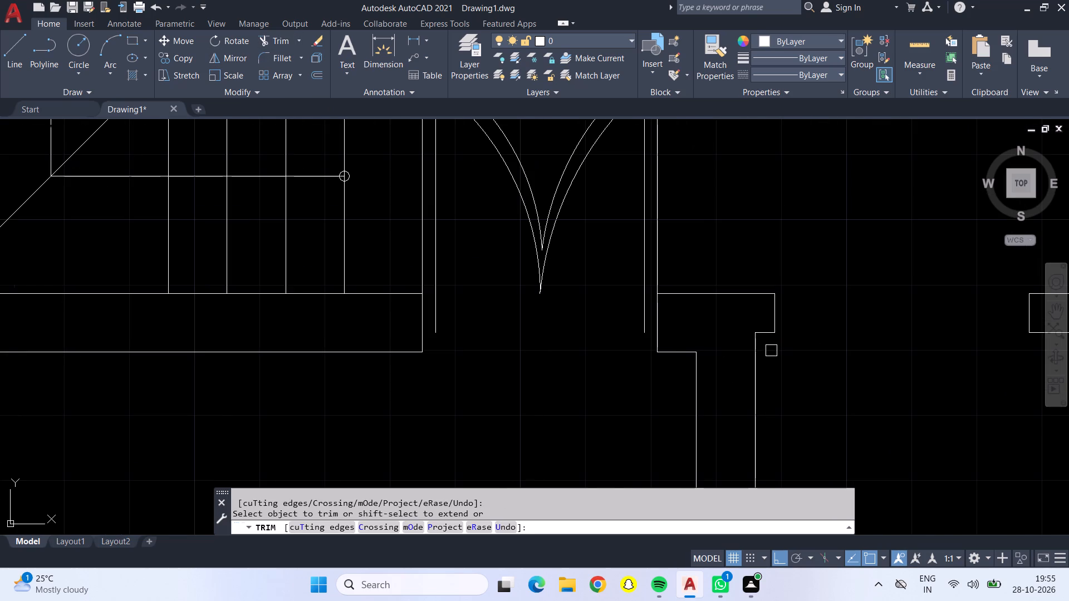
Trim the short stub of the outer wall's inner face that projects above the new wall face below the staircase.
{"action": "scroll", "coordinate": [771, 351], "scroll_direction": "down", "scroll_amount": 3}
{"action": "scroll", "coordinate": [572, 347], "scroll_direction": "up", "scroll_amount": 4}
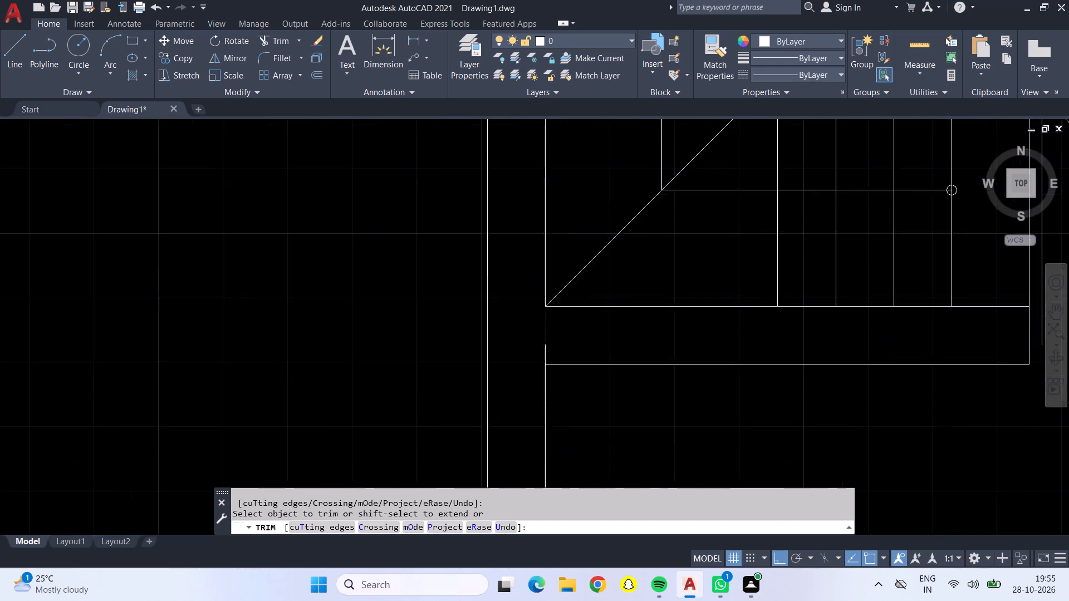
{"action": "left_click_drag", "start_coordinate": [519, 342], "coordinate": [548, 358]}
{"action": "left_click_drag", "start_coordinate": [534, 354], "coordinate": [520, 351]}
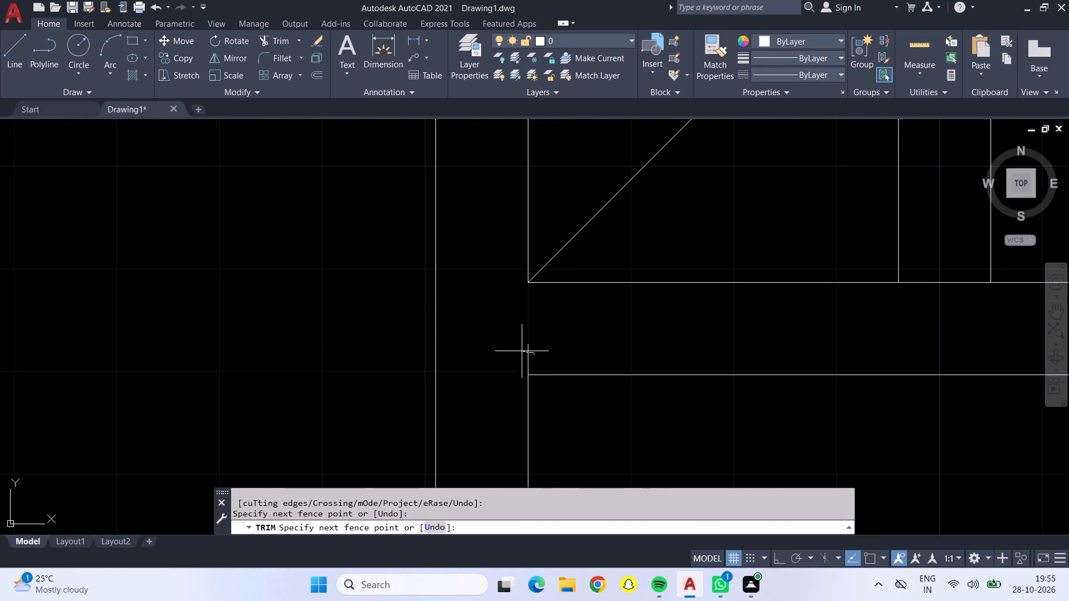
{"action": "left_click_drag", "start_coordinate": [520, 351], "coordinate": [515, 349]}
{"action": "scroll", "coordinate": [517, 351], "scroll_direction": "down", "scroll_amount": 3}
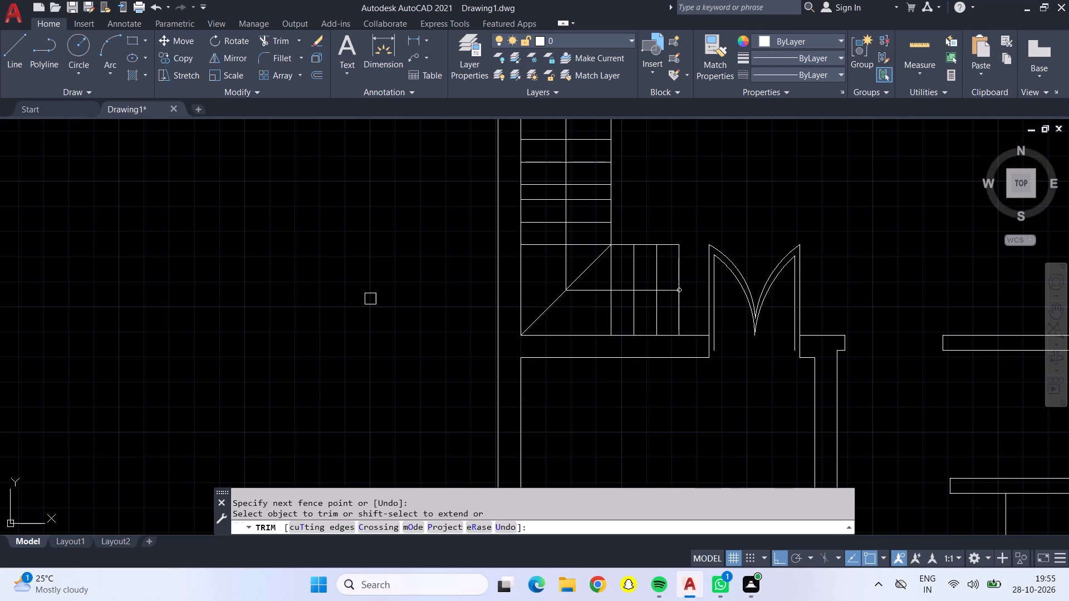
{"action": "key", "text": "Escape"}
Draw a closed 9" by 3' upright rectangle from lines in the empty space left of the floor plan.
{"action": "scroll", "coordinate": [943, 67], "scroll_direction": "down", "scroll_amount": 3}
{"action": "scroll", "coordinate": [835, 165], "scroll_direction": "up", "scroll_amount": 1}
{"action": "scroll", "coordinate": [837, 196], "scroll_direction": "down", "scroll_amount": 1}
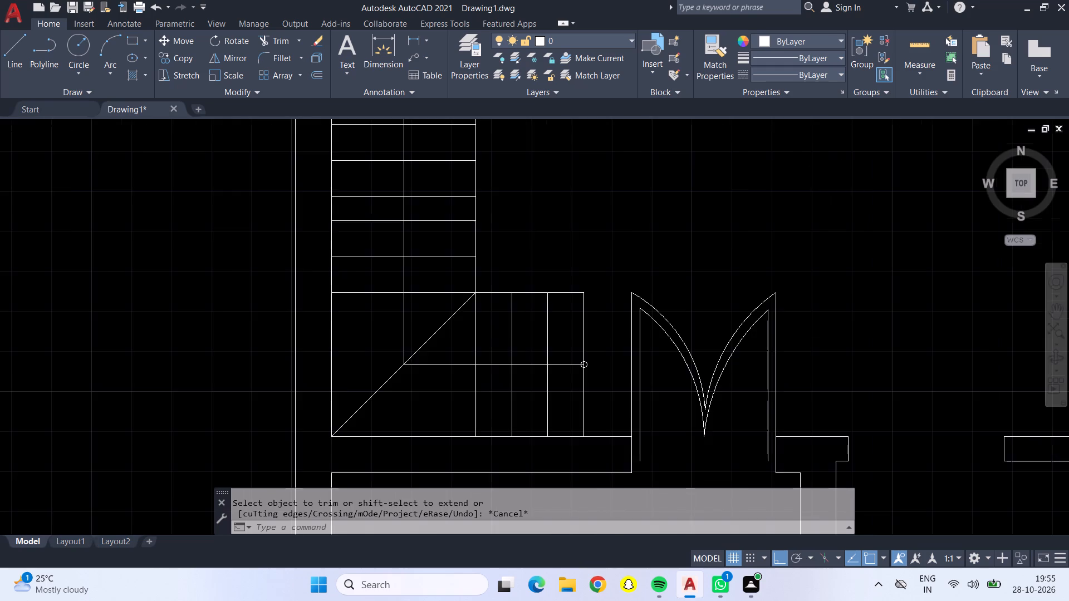
{"action": "scroll", "coordinate": [837, 196], "scroll_direction": "down", "scroll_amount": 2}
{"action": "middle_click_drag", "start_coordinate": [831, 199], "coordinate": [706, 236]}
{"action": "middle_click_drag", "start_coordinate": [710, 248], "coordinate": [718, 356]}
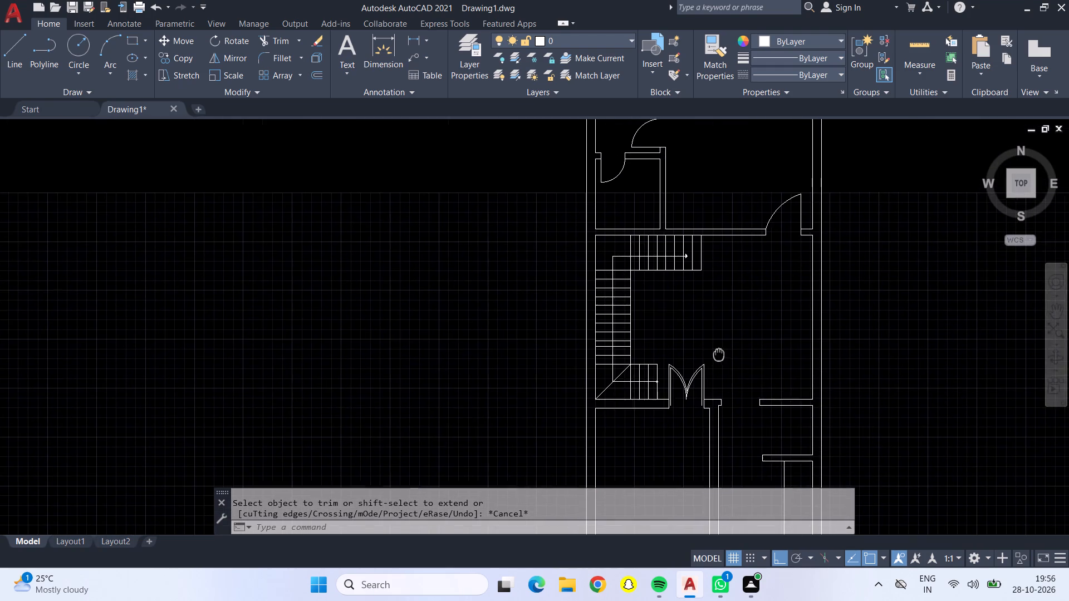
{"action": "middle_click_drag", "start_coordinate": [718, 356], "coordinate": [718, 425]}
{"action": "middle_click_drag", "start_coordinate": [756, 376], "coordinate": [703, 361]}
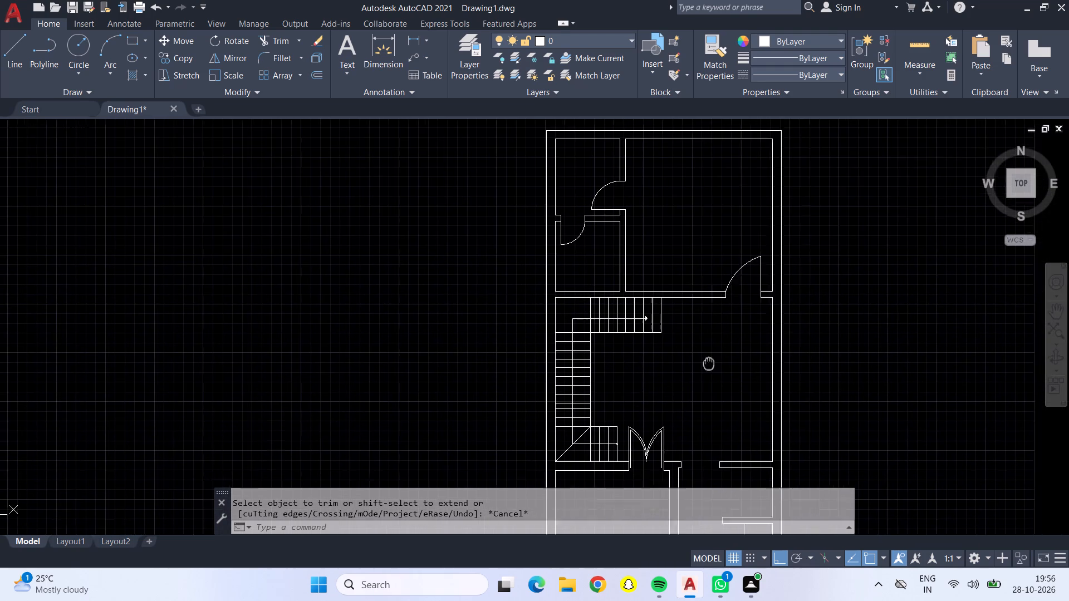
{"action": "middle_click_drag", "start_coordinate": [703, 361], "coordinate": [685, 354]}
{"action": "left_click", "coordinate": [17, 51]}
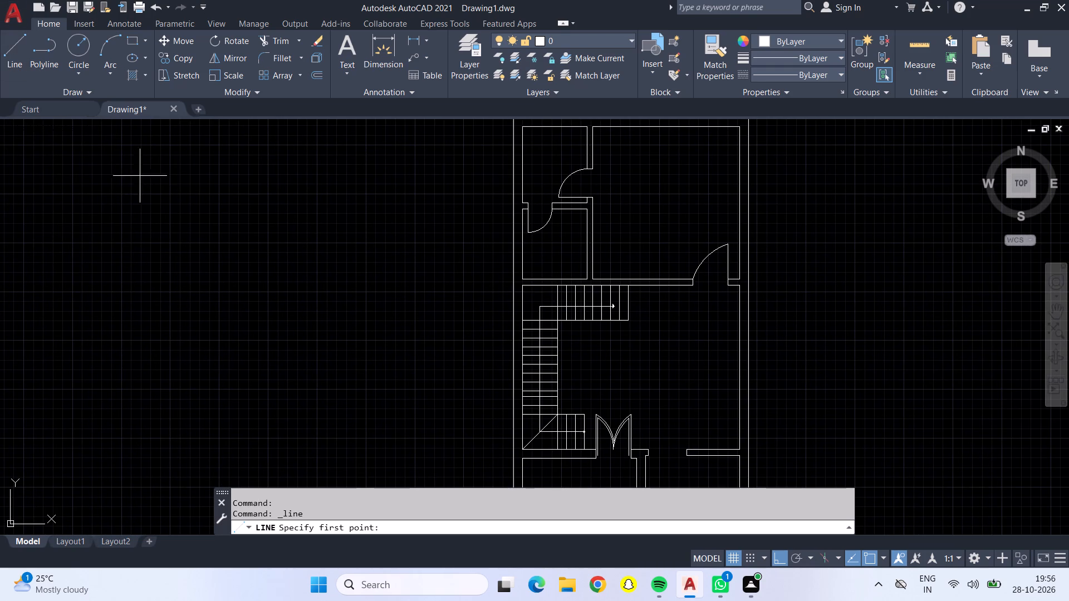
{"action": "left_click_drag", "start_coordinate": [281, 195], "coordinate": [272, 210]}
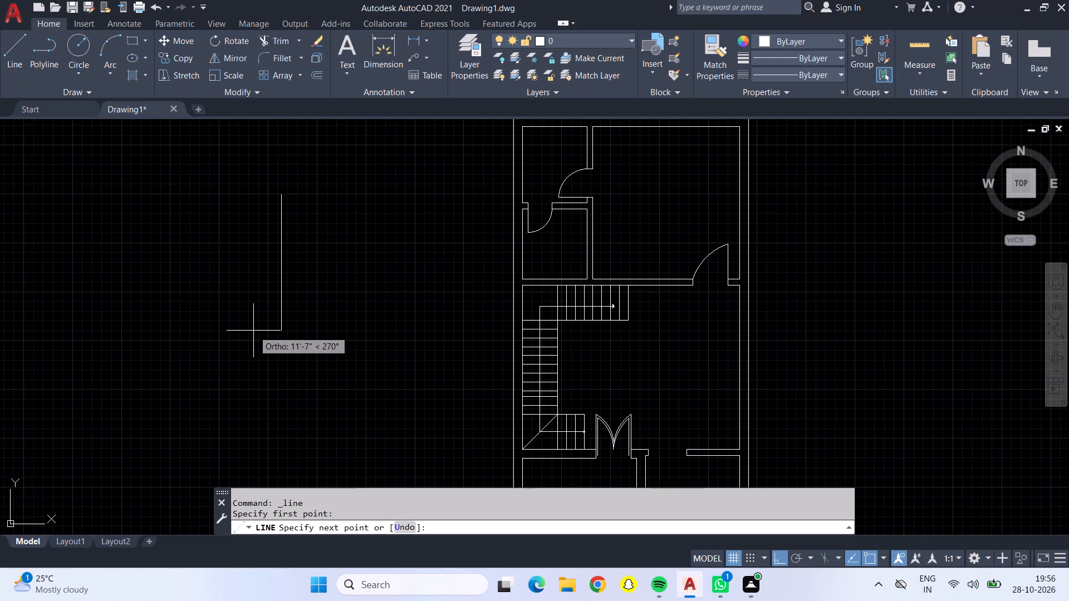
{"action": "key", "text": "3"}
{"action": "key", "text": "apostrophe"}
{"action": "key", "text": "Return"}
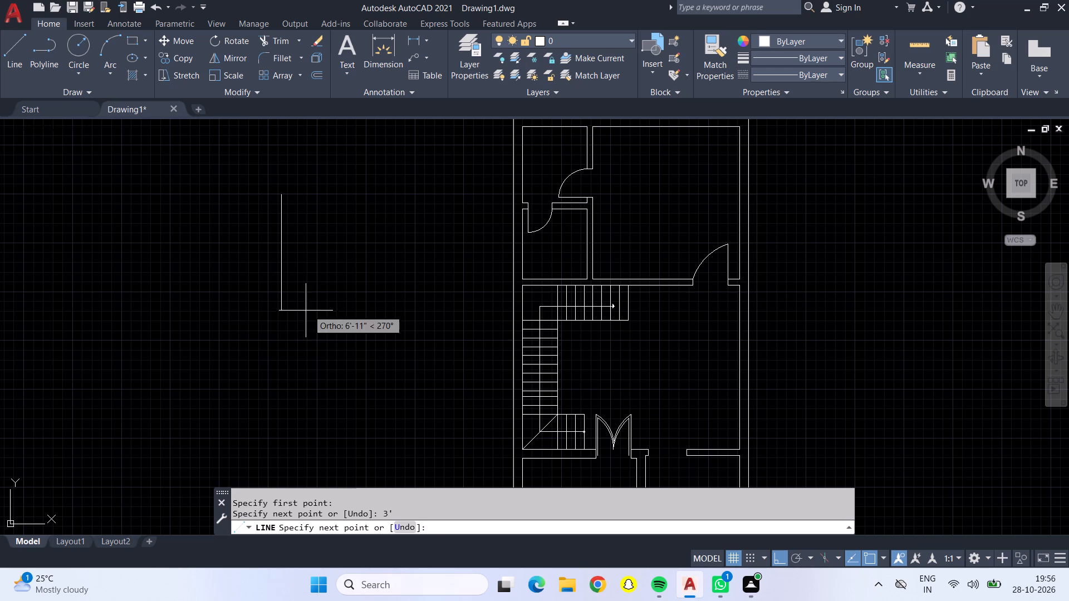
{"action": "type", "text": "9\""}
{"action": "key", "text": "Return"}
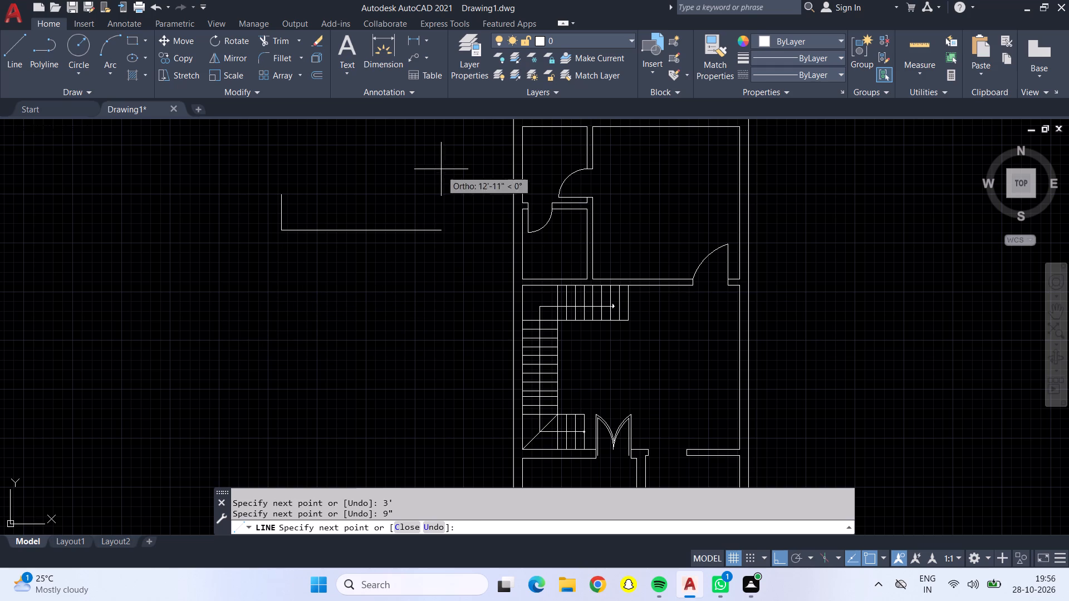
{"action": "type", "text": "3'"}
{"action": "key", "text": "Return"}
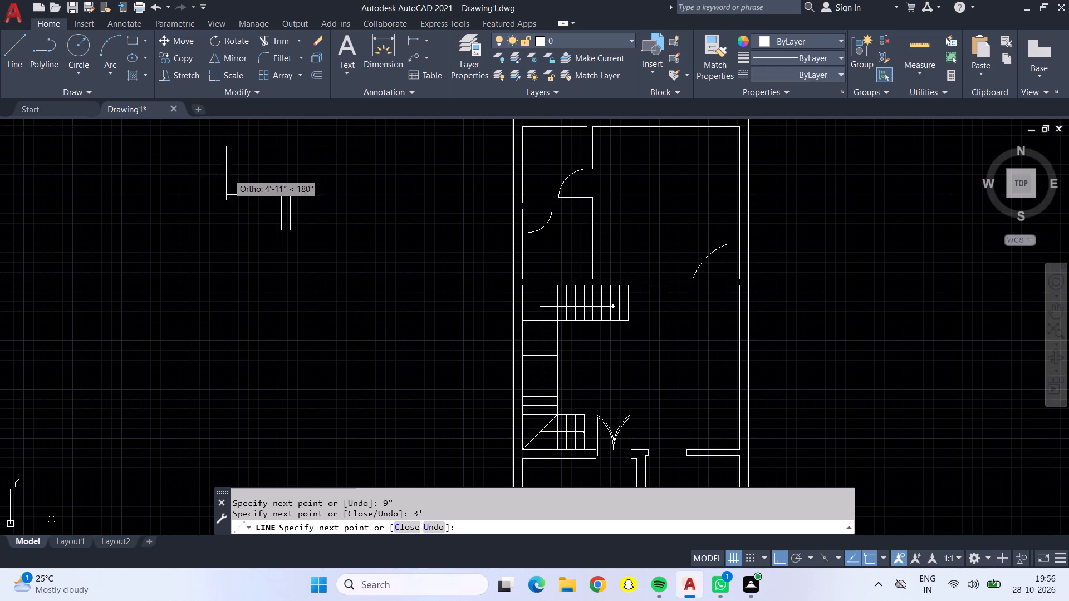
{"action": "type", "text": "9\""}
{"action": "key", "text": "Return"}
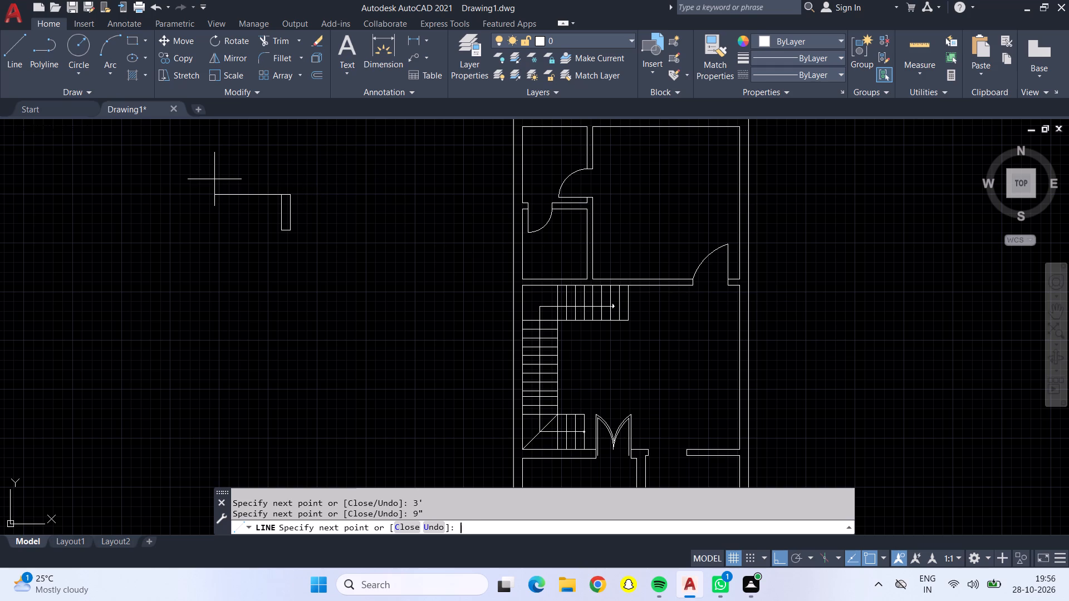
{"action": "key", "text": "Return"}
Offset both long sides of the 9" by 3' rectangle 3" inward to form a window symbol.
{"action": "scroll", "coordinate": [276, 193], "scroll_direction": "up", "scroll_amount": 1}
{"action": "scroll", "coordinate": [276, 193], "scroll_direction": "down", "scroll_amount": 1}
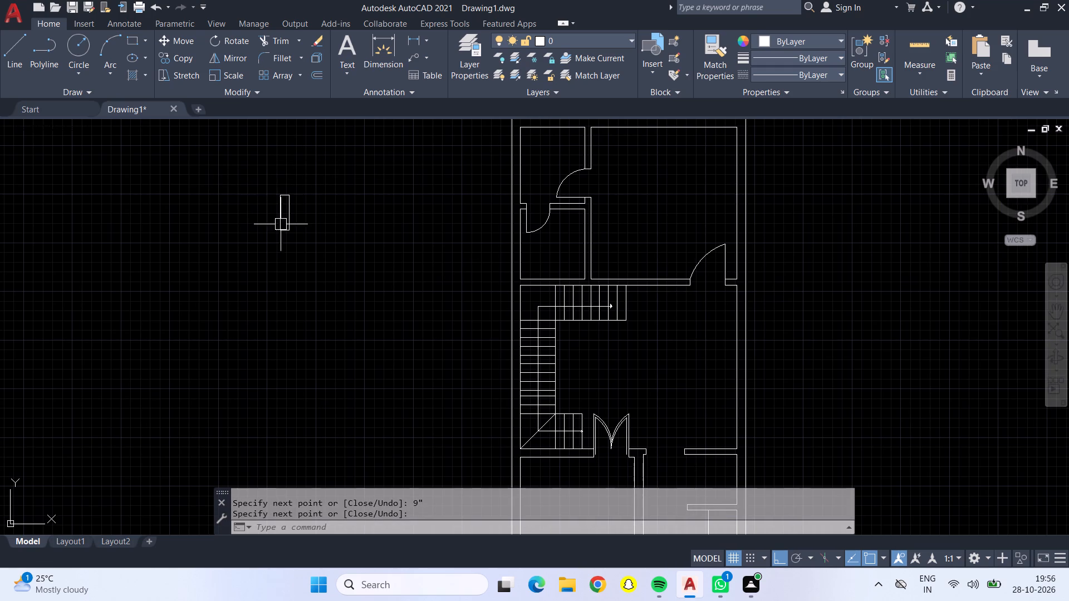
{"action": "scroll", "coordinate": [285, 195], "scroll_direction": "up", "scroll_amount": 1}
{"action": "scroll", "coordinate": [285, 195], "scroll_direction": "down", "scroll_amount": 1}
{"action": "scroll", "coordinate": [285, 195], "scroll_direction": "up", "scroll_amount": 1}
{"action": "scroll", "coordinate": [285, 195], "scroll_direction": "down", "scroll_amount": 1}
{"action": "scroll", "coordinate": [285, 195], "scroll_direction": "up", "scroll_amount": 5}
{"action": "middle_click", "coordinate": [277, 211]}
{"action": "middle_click", "coordinate": [277, 211]}
{"action": "scroll", "coordinate": [277, 211], "scroll_direction": "down", "scroll_amount": 2}
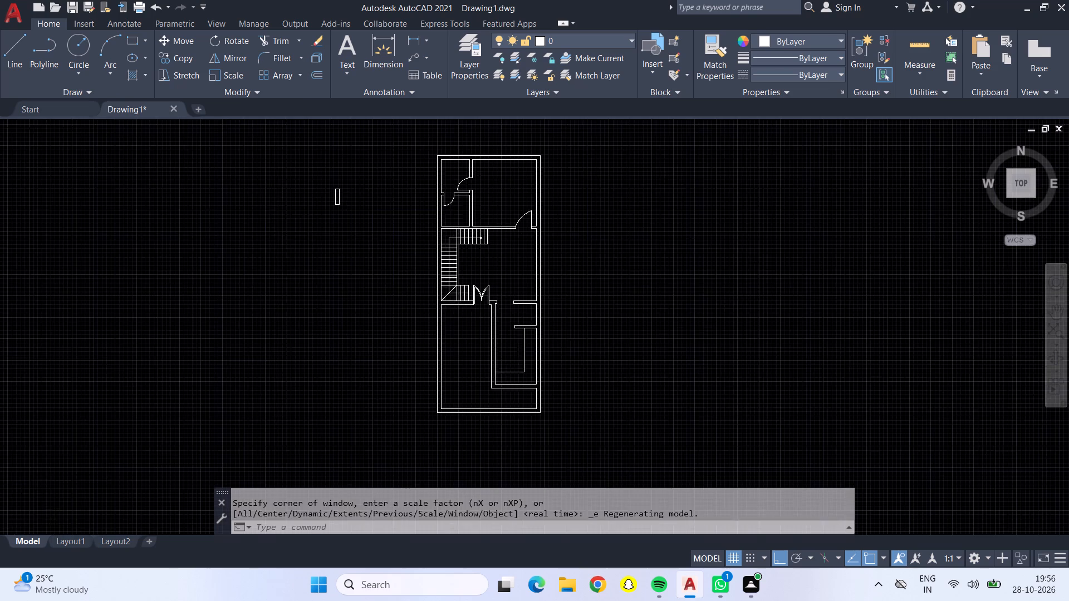
{"action": "scroll", "coordinate": [320, 186], "scroll_direction": "down", "scroll_amount": 1}
{"action": "scroll", "coordinate": [320, 186], "scroll_direction": "up", "scroll_amount": 8}
{"action": "scroll", "coordinate": [287, 297], "scroll_direction": "up", "scroll_amount": 2}
{"action": "middle_click_drag", "start_coordinate": [287, 297], "coordinate": [326, 280]}
{"action": "key", "text": "Escape"}
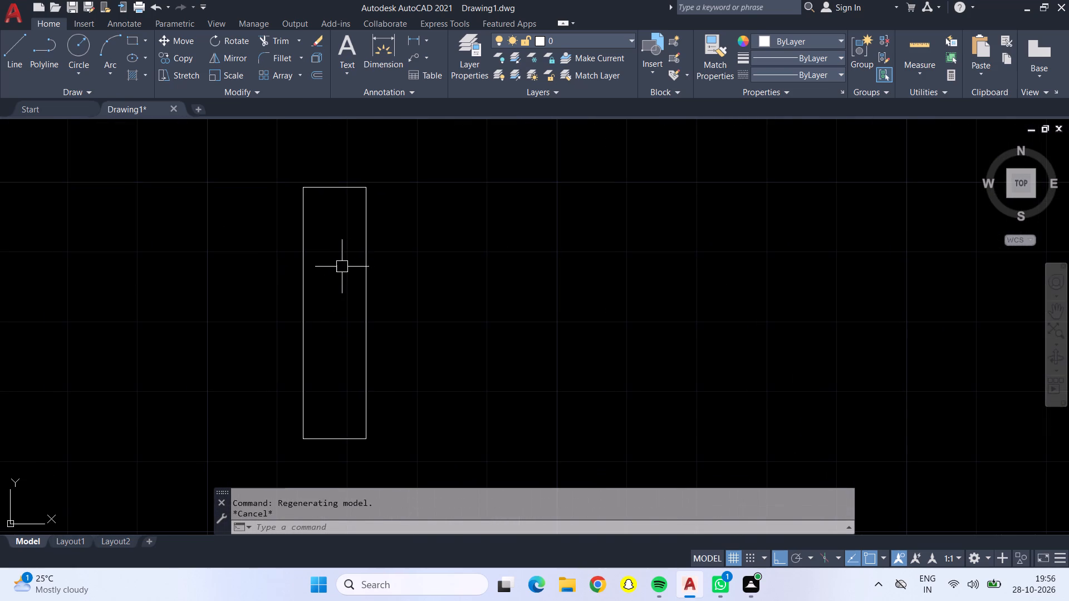
{"action": "key", "text": "o"}
{"action": "key", "text": "Return"}
{"action": "type", "text": "3\""}
{"action": "key", "text": "Return"}
{"action": "left_click", "coordinate": [304, 279]}
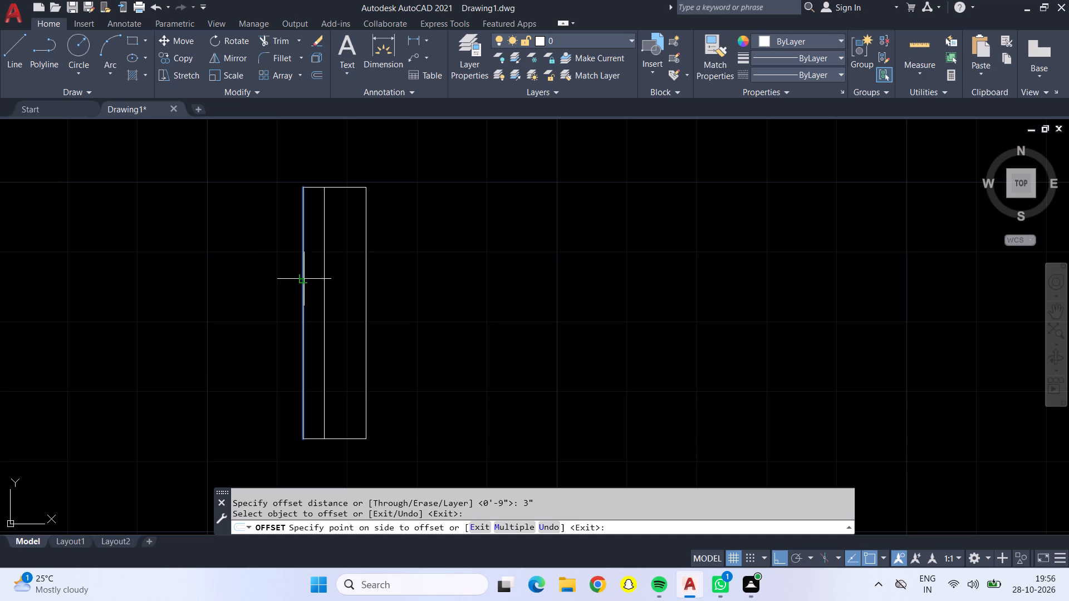
{"action": "left_click", "coordinate": [342, 308]}
{"action": "left_click", "coordinate": [365, 326]}
{"action": "left_click", "coordinate": [335, 323]}
{"action": "key", "text": "Return"}
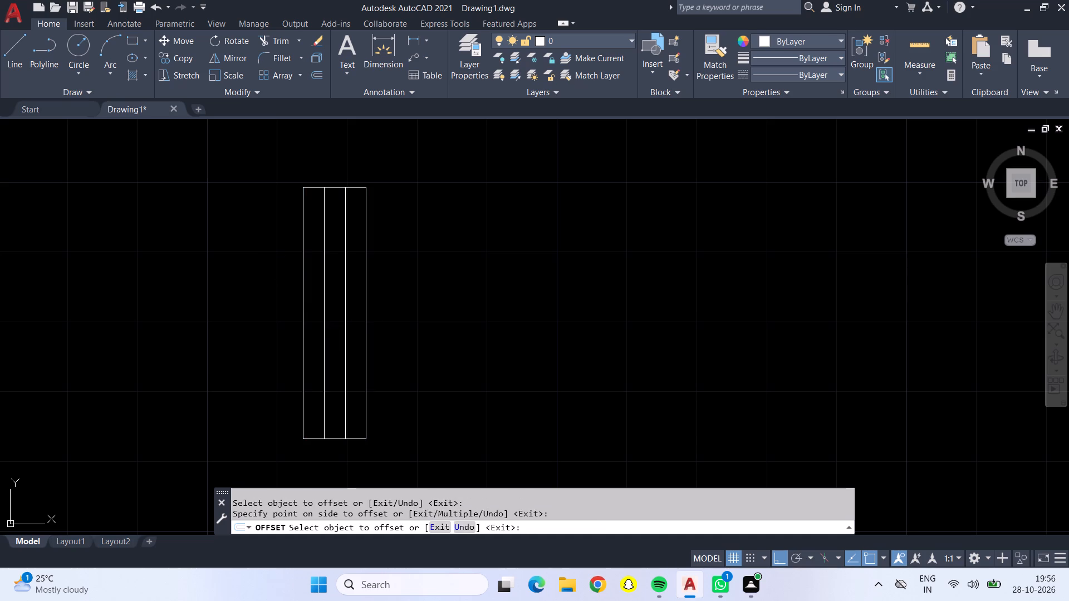
Copy the whole window symbol by its right side's midpoint, with Ortho off, onto the right outer wall of the large top room.
{"action": "left_click_drag", "start_coordinate": [253, 152], "coordinate": [360, 171]}
{"action": "left_click_drag", "start_coordinate": [466, 412], "coordinate": [467, 448]}
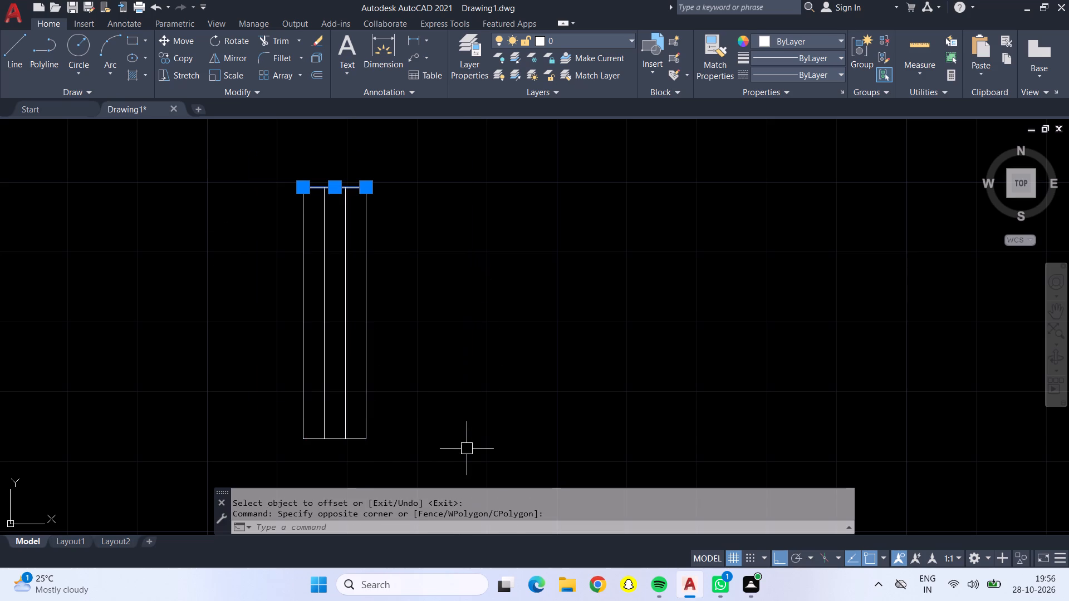
{"action": "left_click", "coordinate": [257, 166]}
{"action": "left_click_drag", "start_coordinate": [440, 472], "coordinate": [435, 469]}
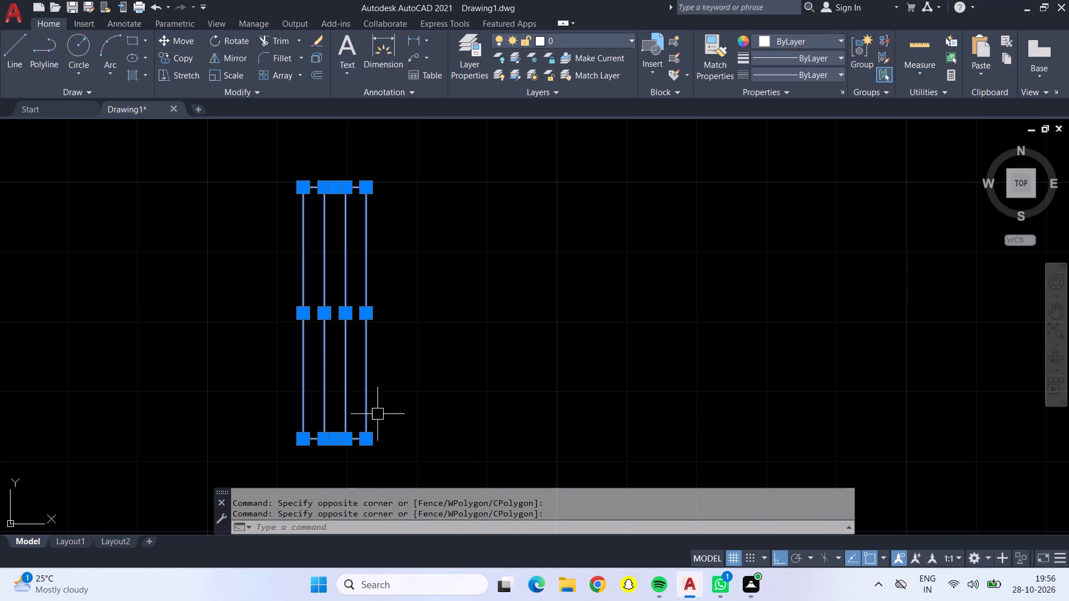
{"action": "left_click", "coordinate": [184, 56]}
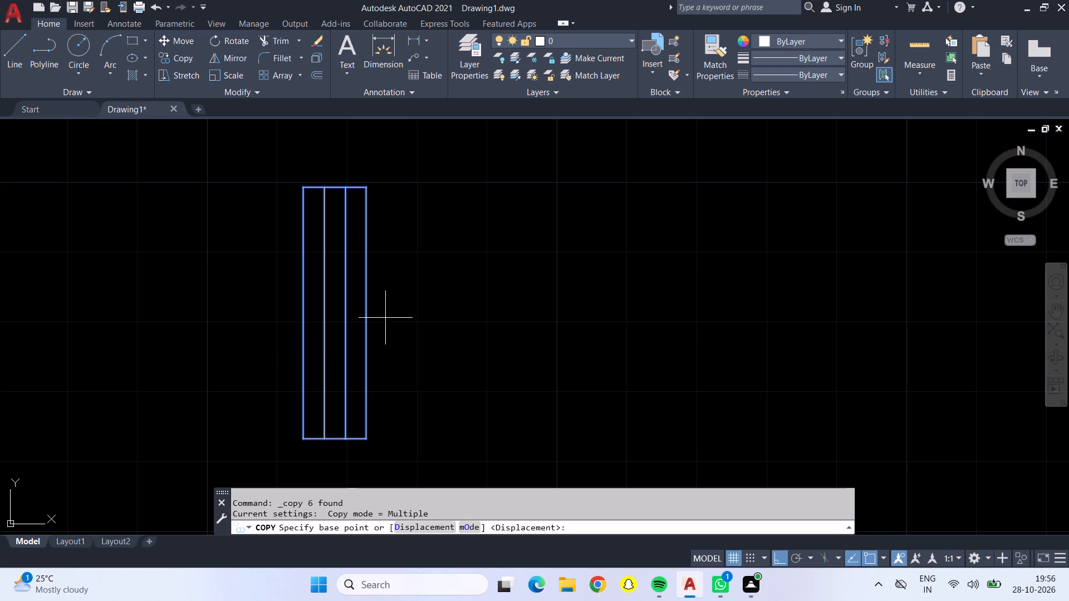
{"action": "left_click", "coordinate": [368, 308]}
{"action": "scroll", "coordinate": [541, 289], "scroll_direction": "down", "scroll_amount": 1}
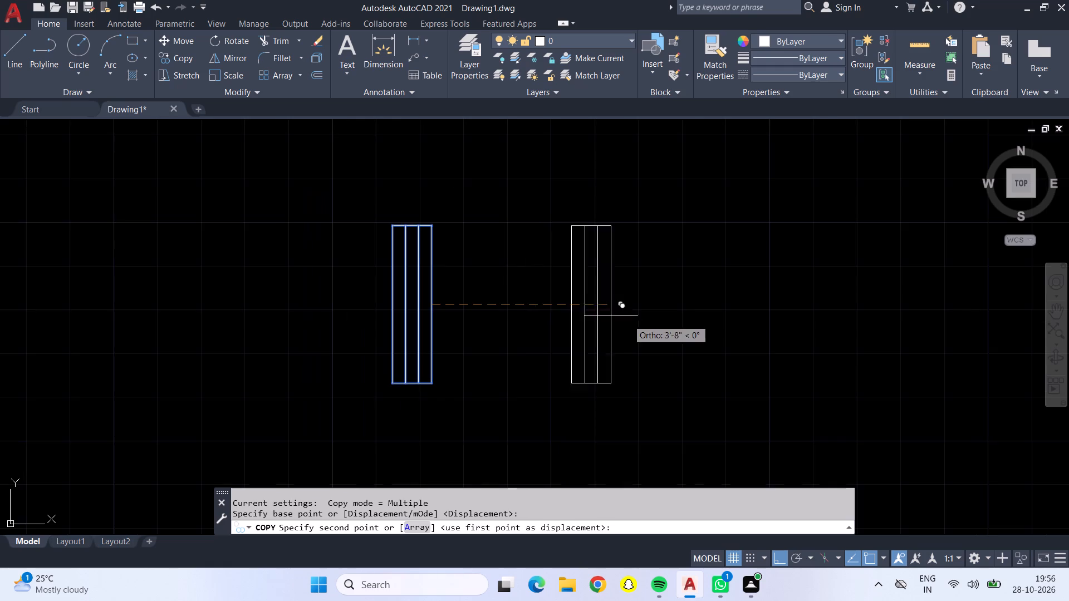
{"action": "scroll", "coordinate": [636, 321], "scroll_direction": "down", "scroll_amount": 3}
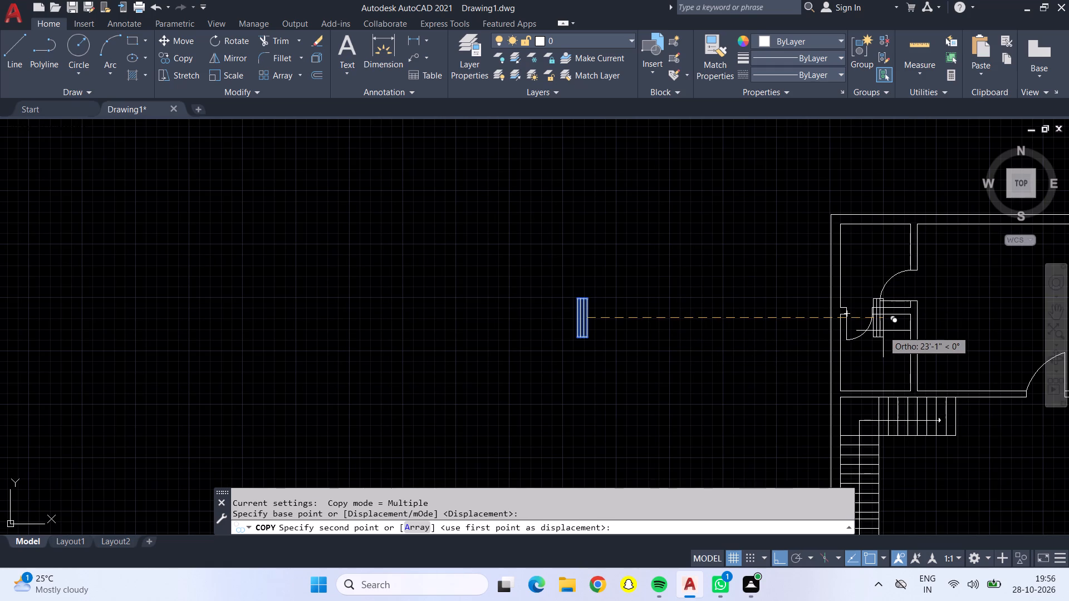
{"action": "key", "text": "F8"}
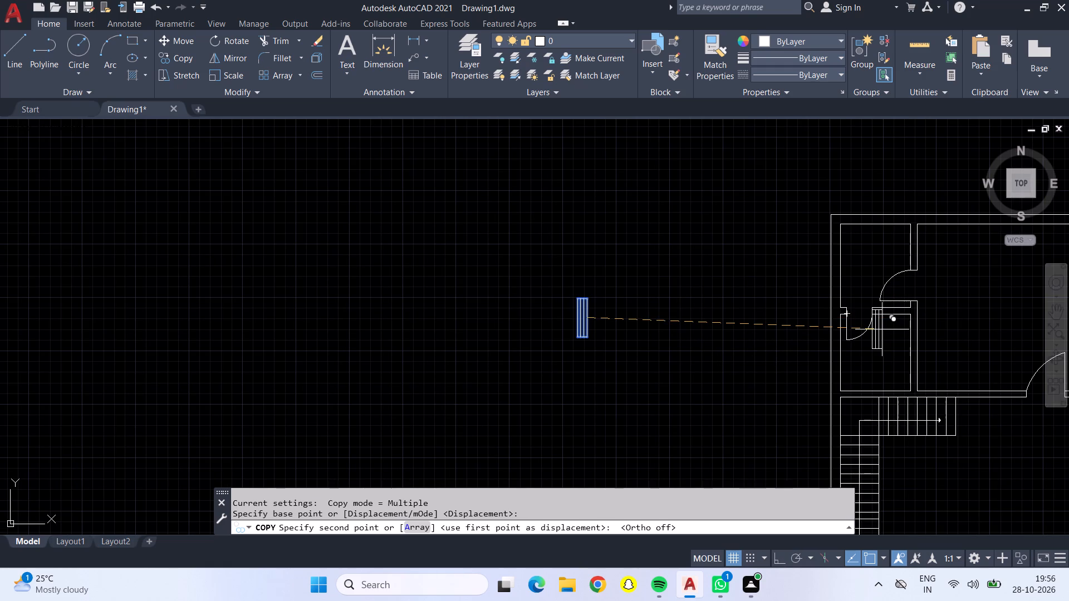
{"action": "scroll", "coordinate": [979, 354], "scroll_direction": "down", "scroll_amount": 1}
{"action": "middle_click_drag", "start_coordinate": [990, 341], "coordinate": [838, 336]}
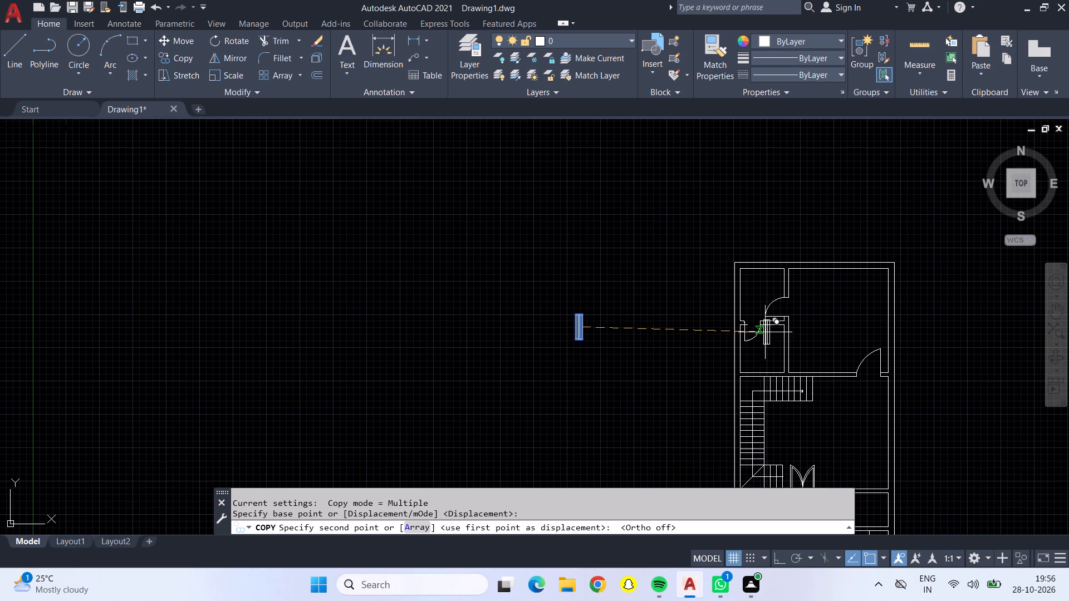
{"action": "middle_click_drag", "start_coordinate": [742, 331], "coordinate": [735, 331]}
{"action": "middle_click_drag", "start_coordinate": [853, 317], "coordinate": [704, 310]}
{"action": "scroll", "coordinate": [811, 317], "scroll_direction": "down", "scroll_amount": 1}
{"action": "middle_click", "coordinate": [704, 310]}
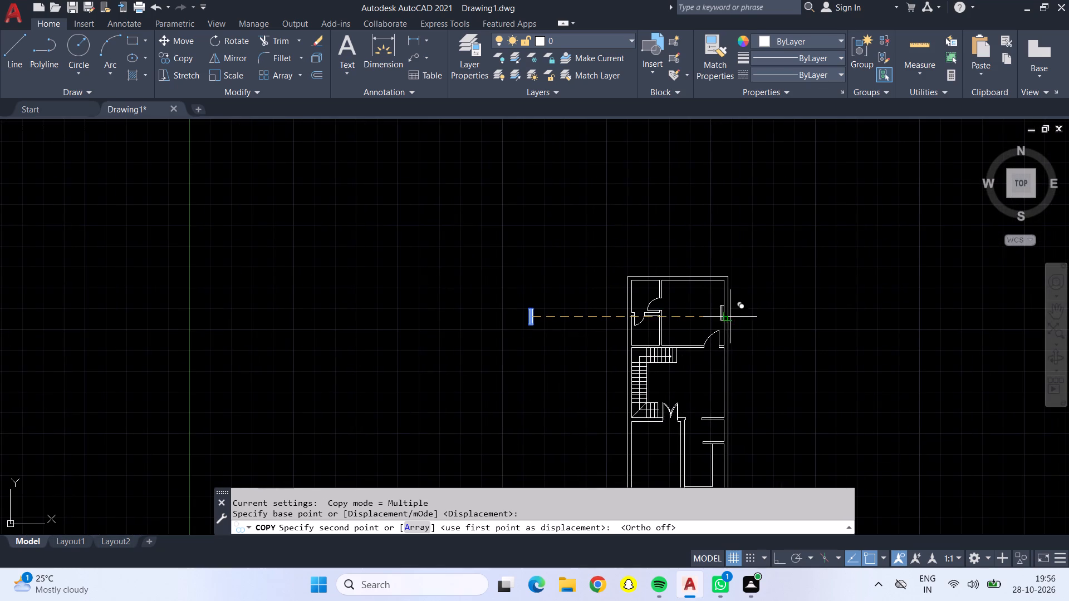
{"action": "scroll", "coordinate": [746, 309], "scroll_direction": "up", "scroll_amount": 5}
{"action": "scroll", "coordinate": [688, 283], "scroll_direction": "up", "scroll_amount": 1}
{"action": "scroll", "coordinate": [688, 283], "scroll_direction": "down", "scroll_amount": 2}
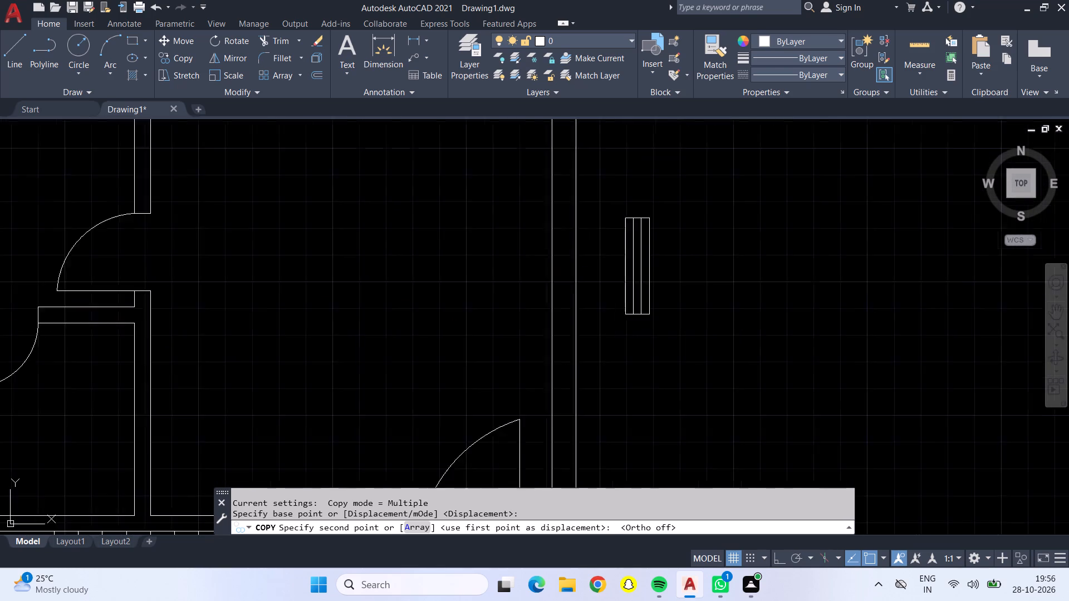
{"action": "scroll", "coordinate": [649, 266], "scroll_direction": "down", "scroll_amount": 2}
{"action": "scroll", "coordinate": [617, 262], "scroll_direction": "up", "scroll_amount": 3}
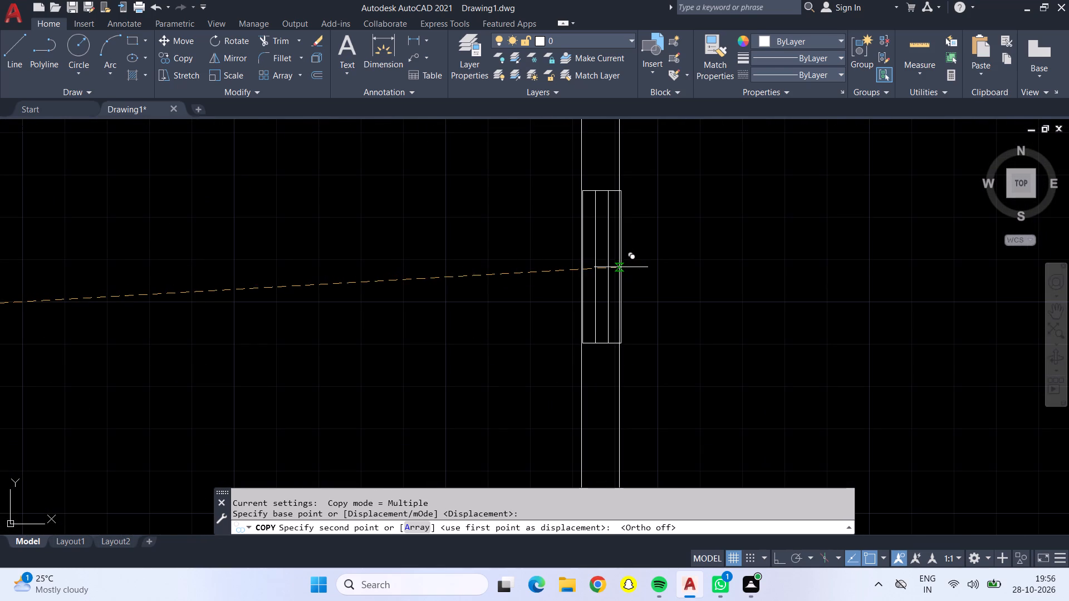
{"action": "left_click", "coordinate": [620, 269]}
Place two more window copies in the right outer wall of the staircase hall, one upper and one lower.
{"action": "scroll", "coordinate": [634, 274], "scroll_direction": "down", "scroll_amount": 4}
{"action": "middle_click_drag", "start_coordinate": [669, 391], "coordinate": [643, 341]}
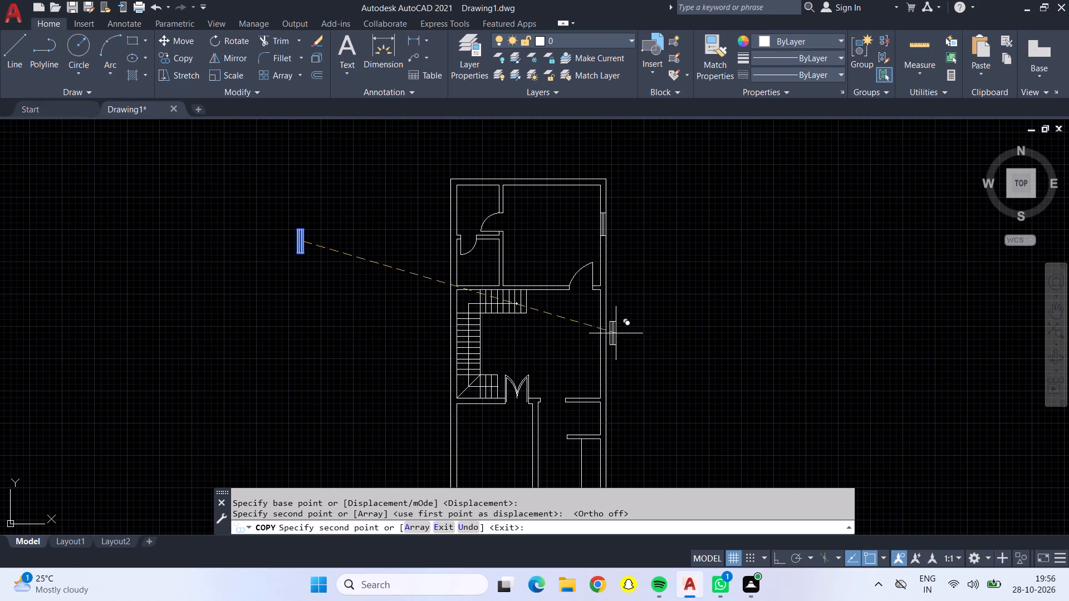
{"action": "scroll", "coordinate": [610, 321], "scroll_direction": "up", "scroll_amount": 3}
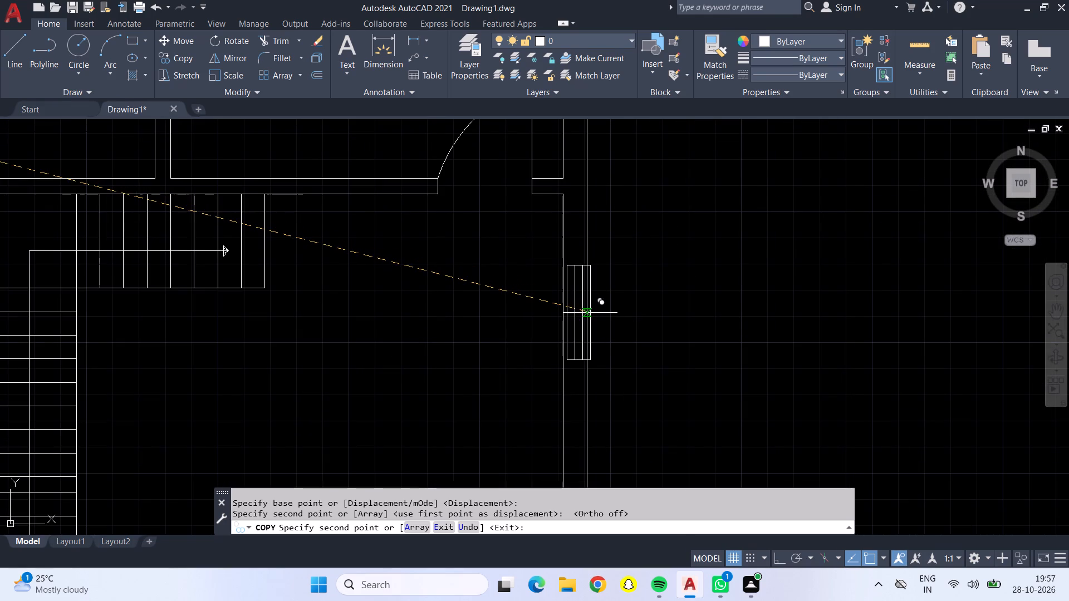
{"action": "left_click", "coordinate": [586, 310]}
{"action": "scroll", "coordinate": [591, 310], "scroll_direction": "down", "scroll_amount": 3}
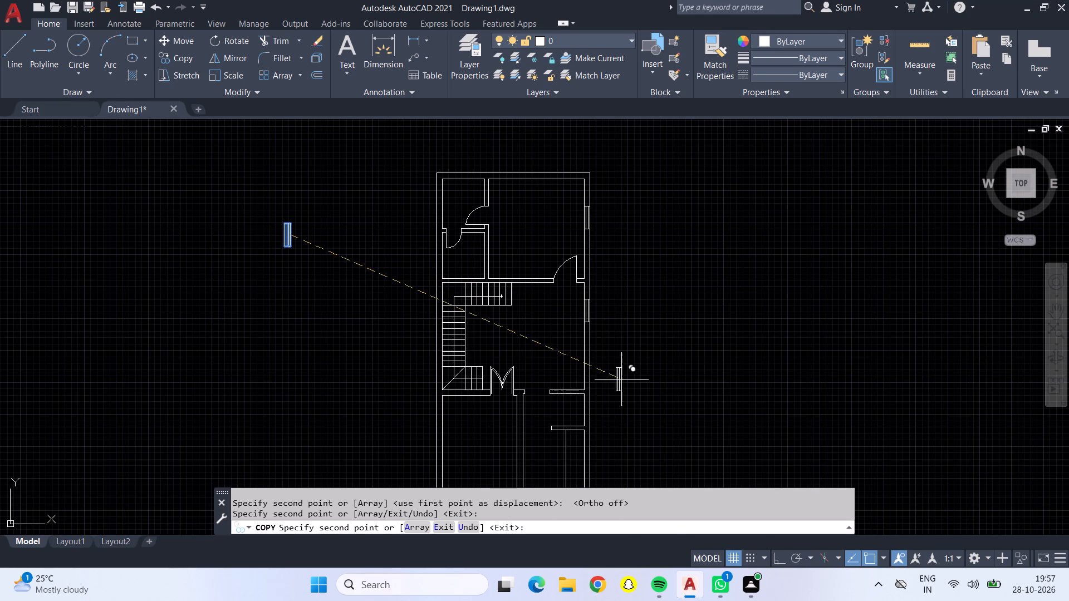
{"action": "scroll", "coordinate": [587, 372], "scroll_direction": "up", "scroll_amount": 3}
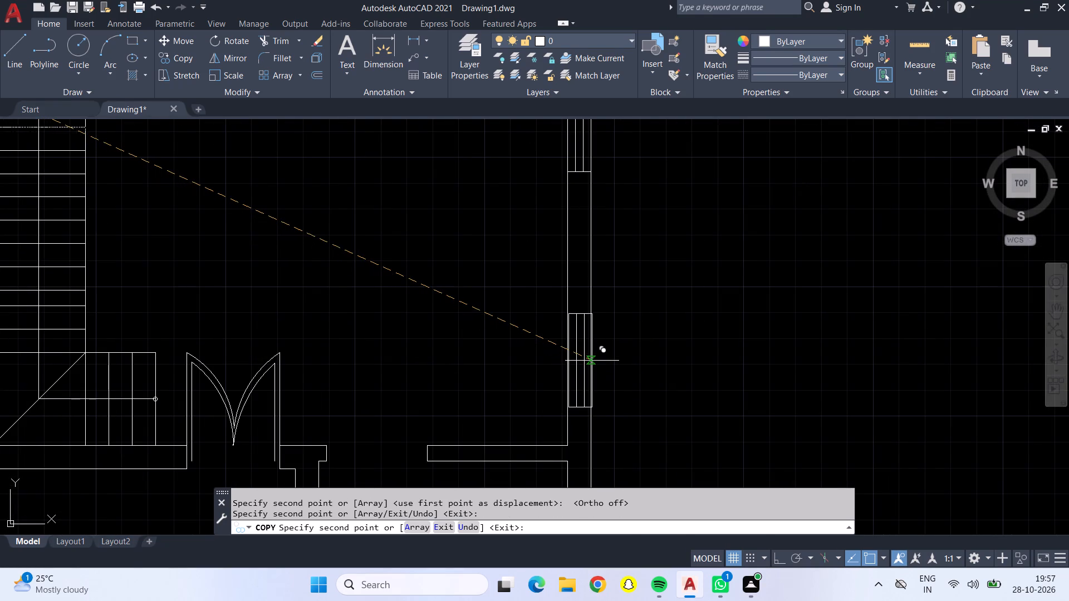
{"action": "left_click", "coordinate": [592, 359]}
Place two window copies in the left outer wall beside the vertical staircase flight, one above the other.
{"action": "scroll", "coordinate": [592, 359], "scroll_direction": "down", "scroll_amount": 3}
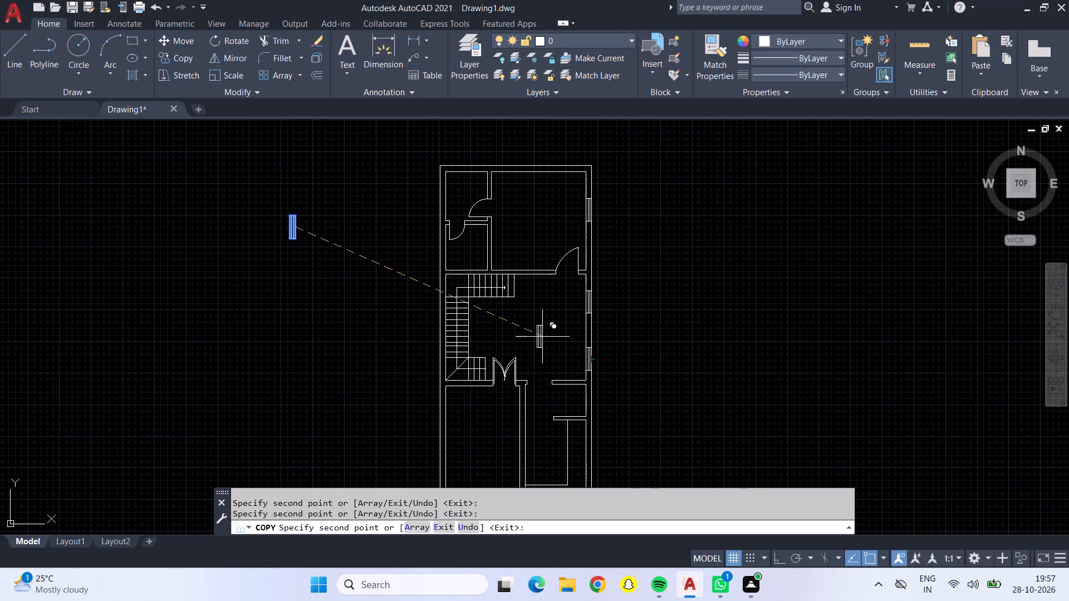
{"action": "scroll", "coordinate": [442, 313], "scroll_direction": "up", "scroll_amount": 3}
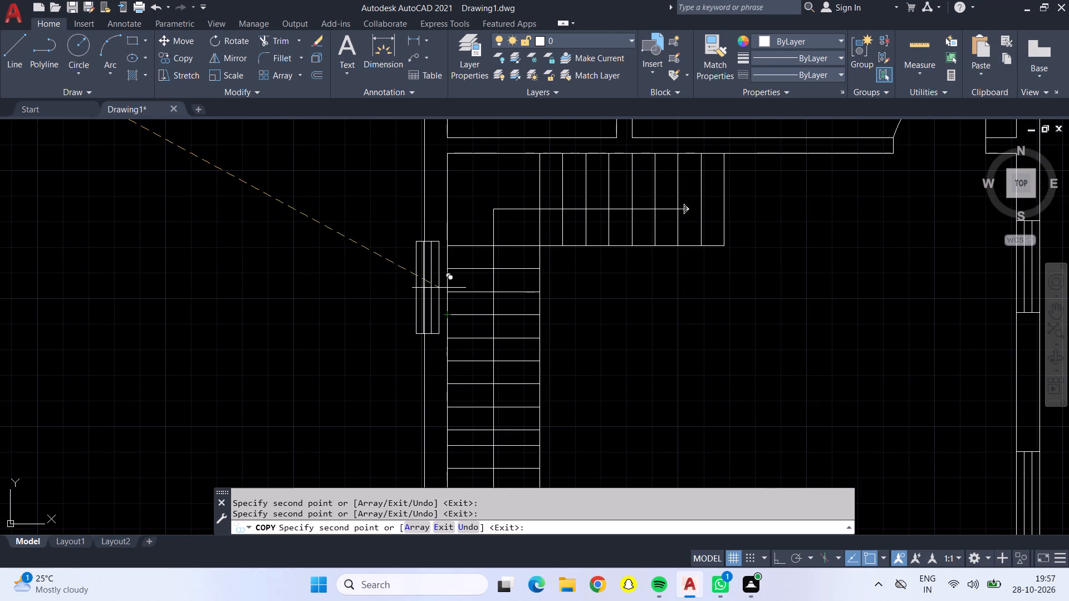
{"action": "left_click", "coordinate": [447, 293]}
{"action": "scroll", "coordinate": [455, 308], "scroll_direction": "down", "scroll_amount": 1}
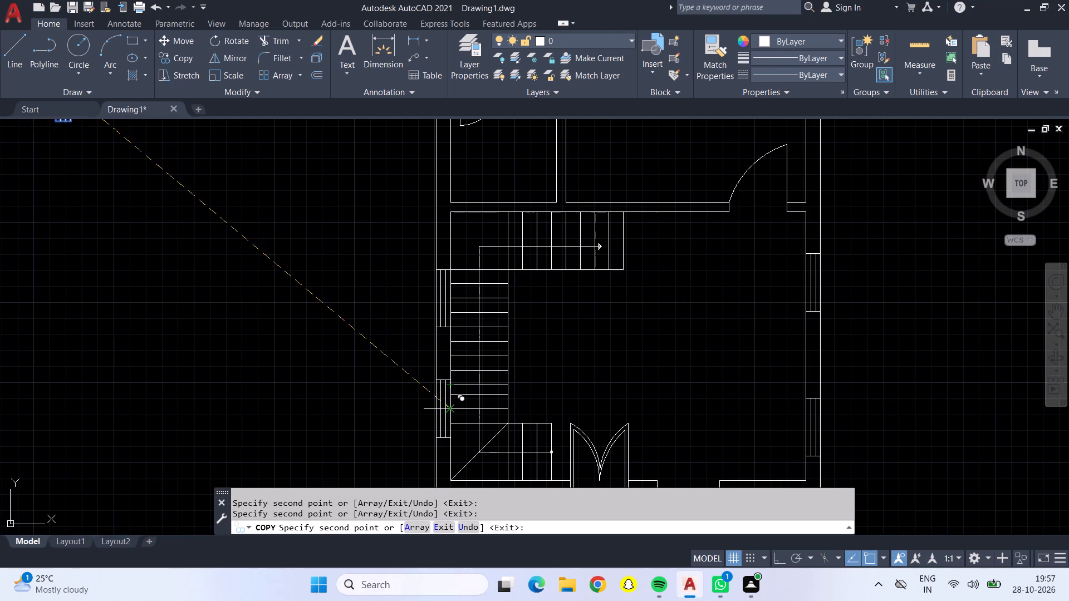
{"action": "left_click", "coordinate": [452, 398]}
Place a window copy in the right outer wall of the room with the counter.
{"action": "scroll", "coordinate": [453, 392], "scroll_direction": "down", "scroll_amount": 4}
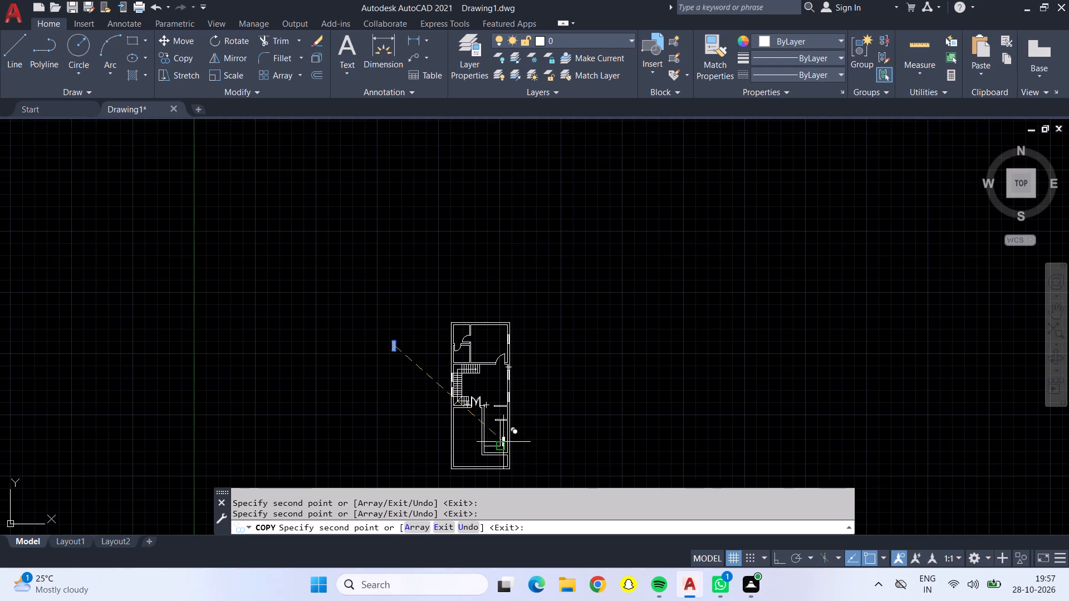
{"action": "scroll", "coordinate": [504, 442], "scroll_direction": "up", "scroll_amount": 5}
{"action": "middle_click_drag", "start_coordinate": [524, 441], "coordinate": [478, 333]}
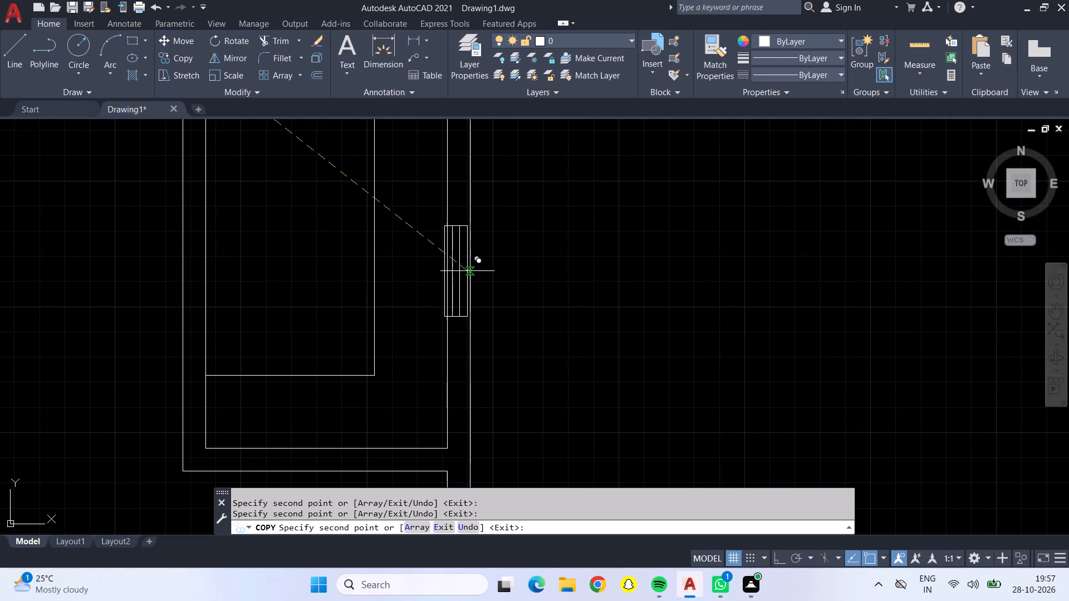
{"action": "left_click", "coordinate": [467, 271]}
Place a window copy in the left outer wall of the large lower-left room.
{"action": "scroll", "coordinate": [483, 328], "scroll_direction": "down", "scroll_amount": 3}
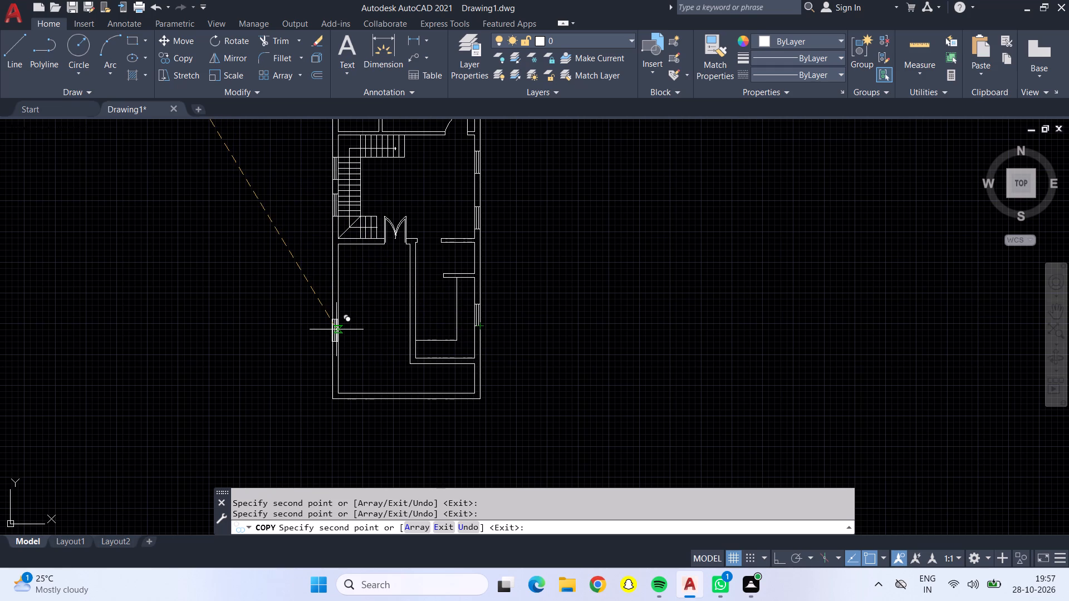
{"action": "scroll", "coordinate": [334, 327], "scroll_direction": "up", "scroll_amount": 3}
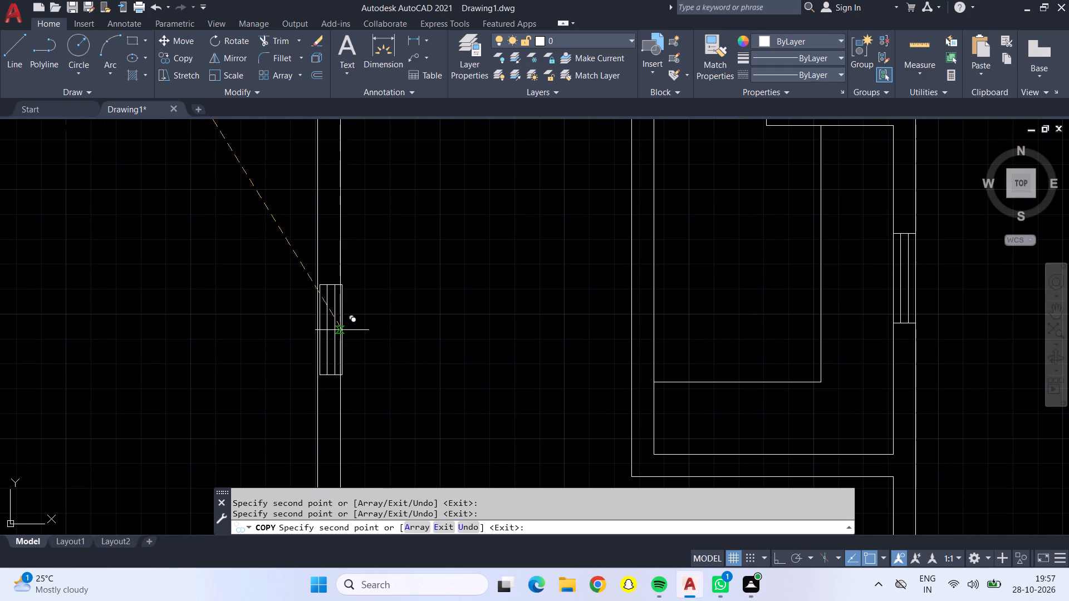
{"action": "left_click", "coordinate": [340, 329]}
Place a window copy in the partition wall between the lower-left room and the counter room, and finish copying.
{"action": "scroll", "coordinate": [351, 342], "scroll_direction": "down", "scroll_amount": 4}
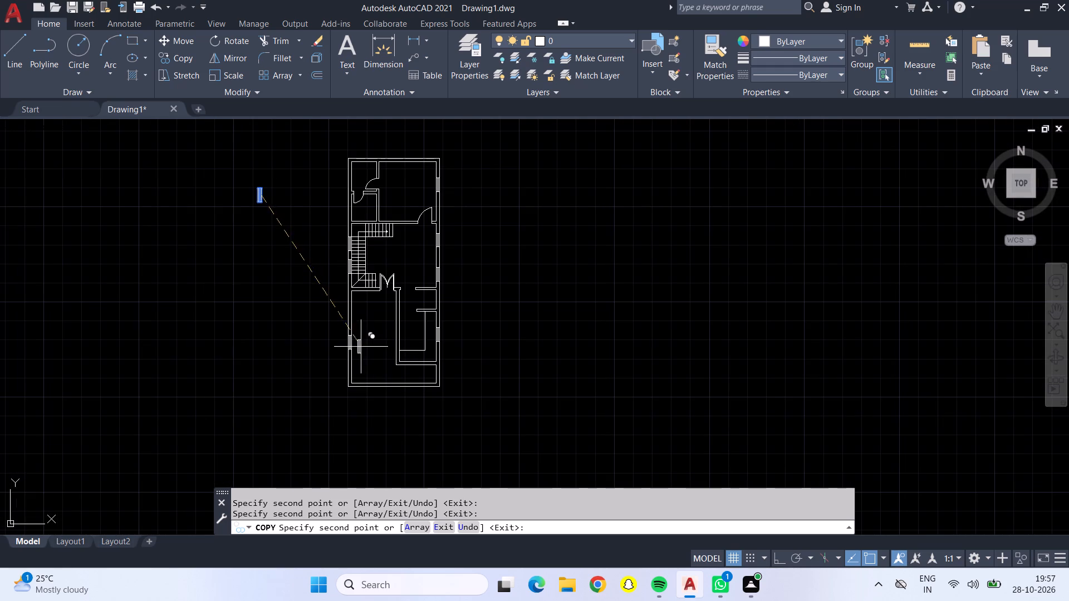
{"action": "scroll", "coordinate": [394, 342], "scroll_direction": "up", "scroll_amount": 5}
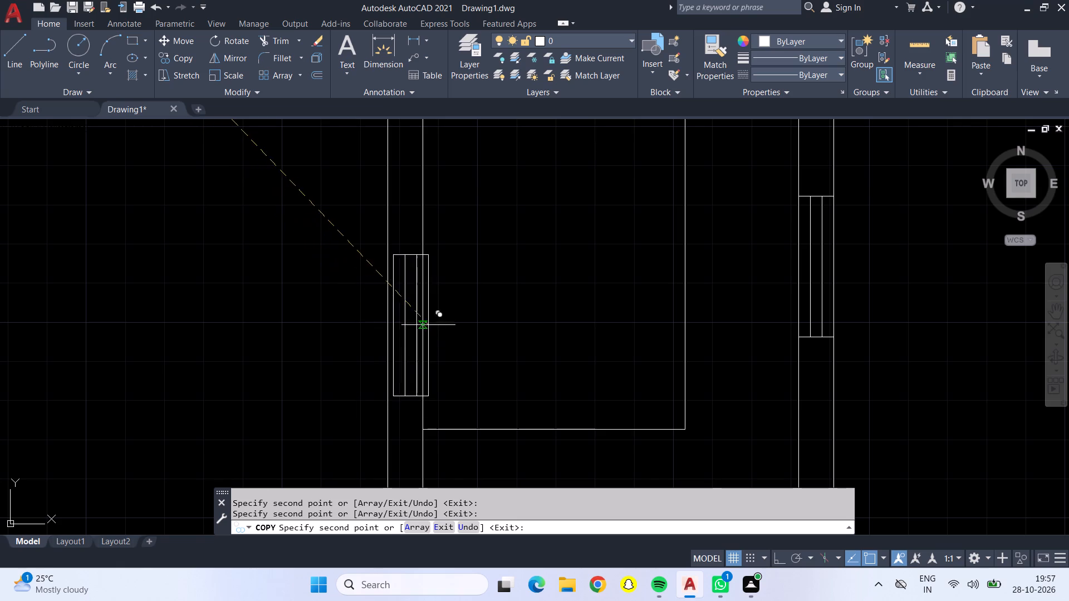
{"action": "scroll", "coordinate": [424, 258], "scroll_direction": "down", "scroll_amount": 1}
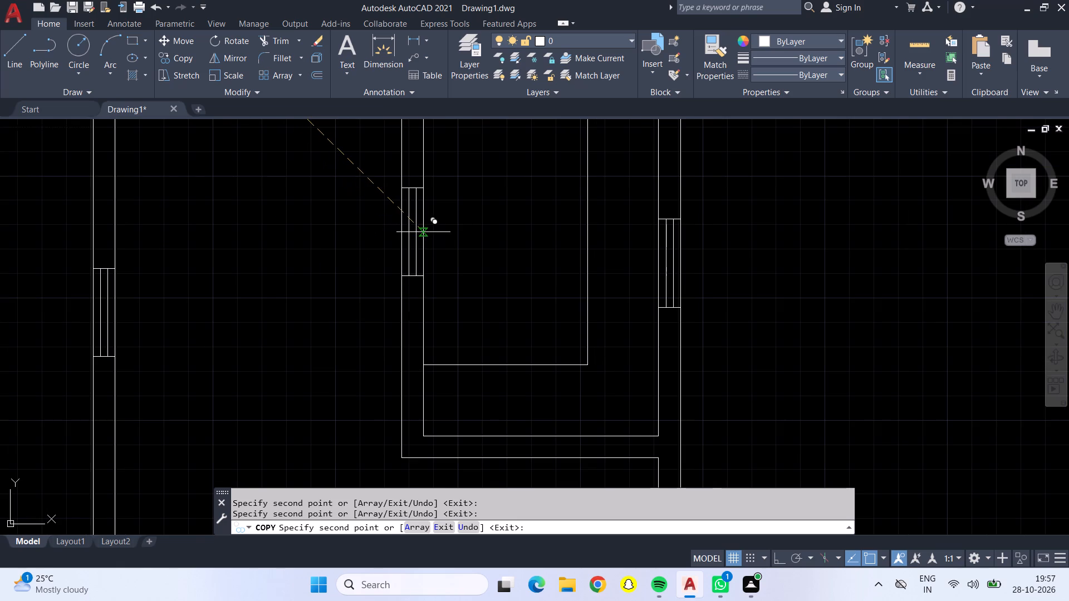
{"action": "left_click", "coordinate": [424, 223]}
{"action": "scroll", "coordinate": [424, 250], "scroll_direction": "down", "scroll_amount": 3}
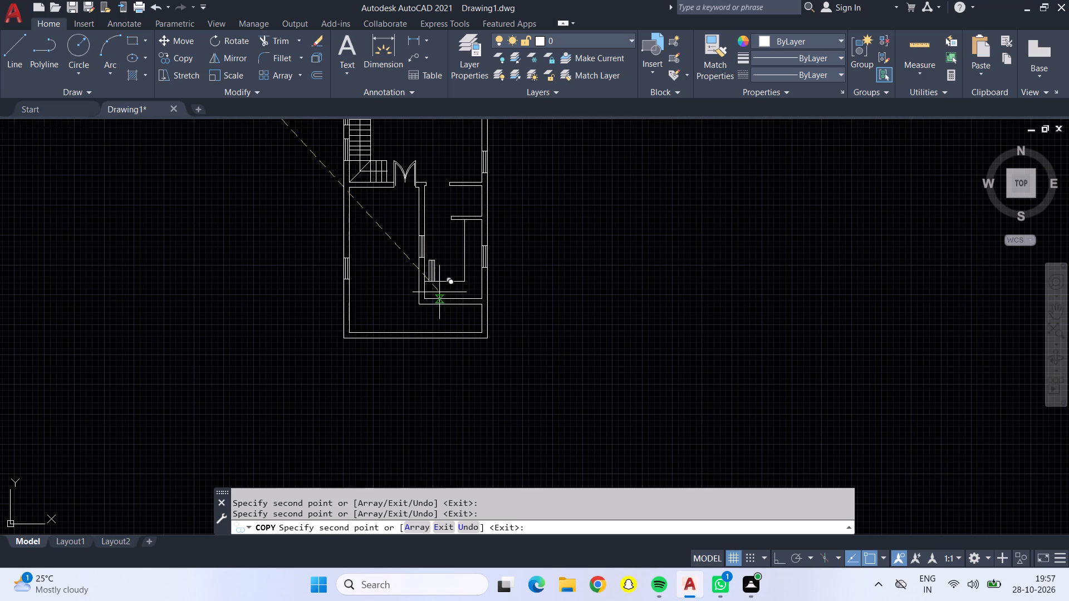
{"action": "key", "text": "Escape"}
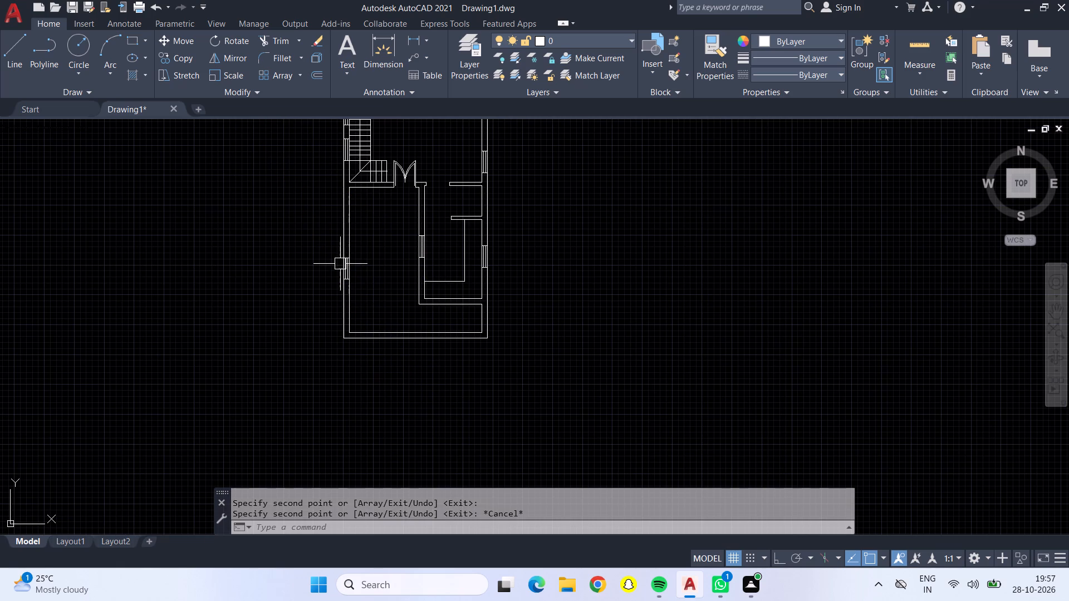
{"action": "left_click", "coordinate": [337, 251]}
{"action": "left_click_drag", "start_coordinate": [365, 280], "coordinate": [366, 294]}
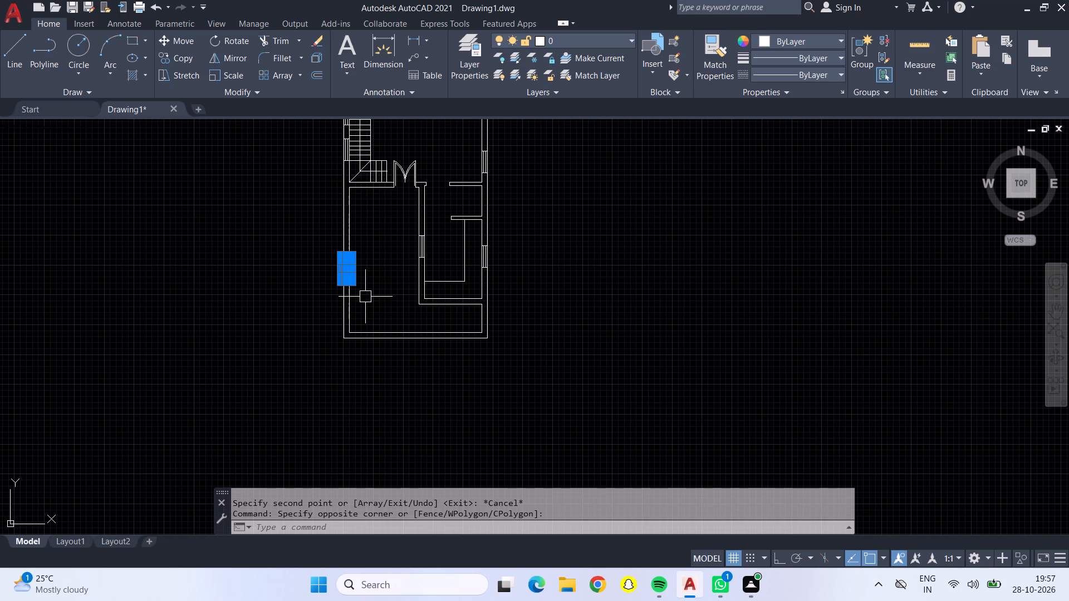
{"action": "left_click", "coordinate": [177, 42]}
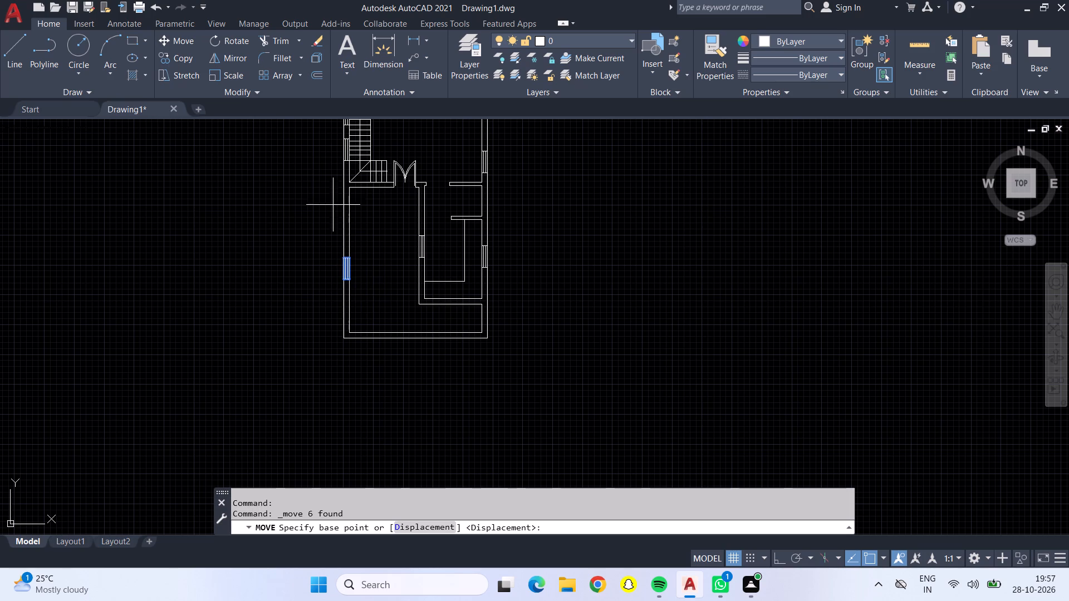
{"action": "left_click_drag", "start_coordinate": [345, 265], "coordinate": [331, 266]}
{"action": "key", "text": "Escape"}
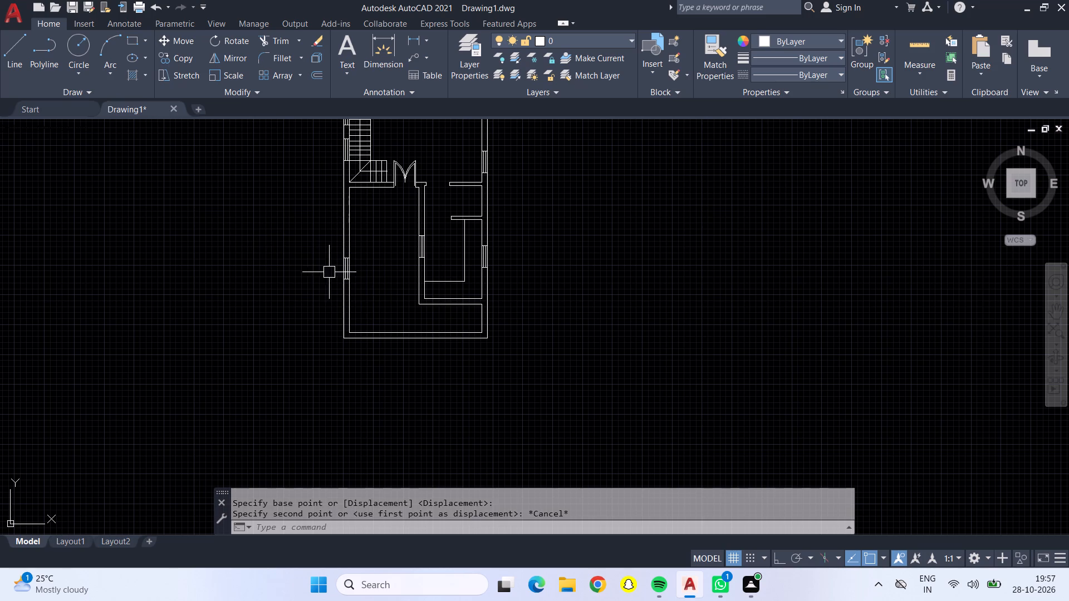
Move the window in the lower-left room's left outer wall out to the empty space left of the plan.
{"action": "left_click_drag", "start_coordinate": [312, 234], "coordinate": [327, 235]}
{"action": "left_click", "coordinate": [382, 292]}
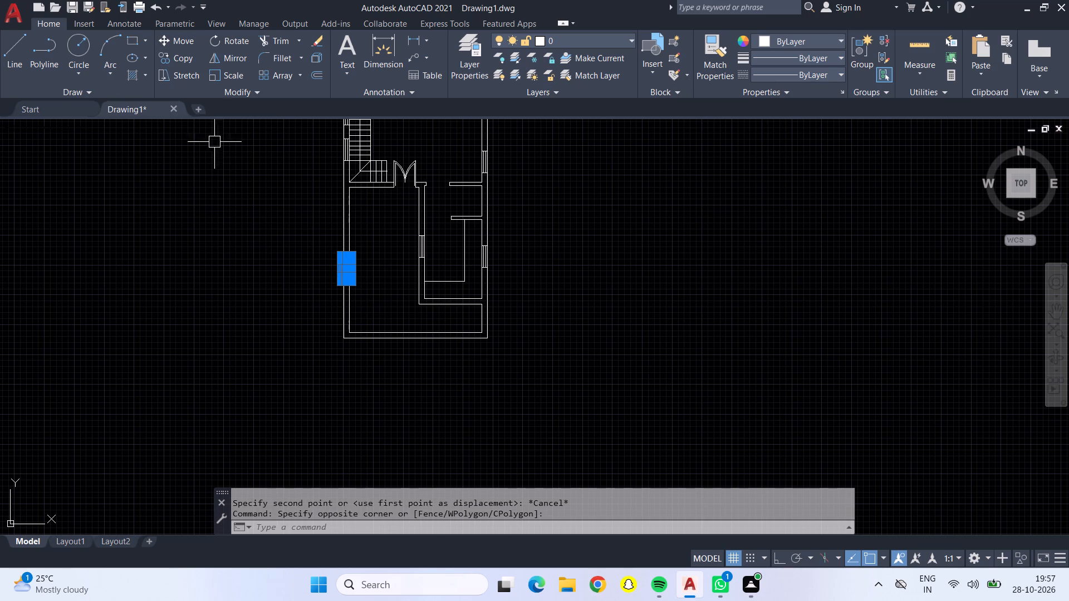
{"action": "left_click", "coordinate": [187, 41]}
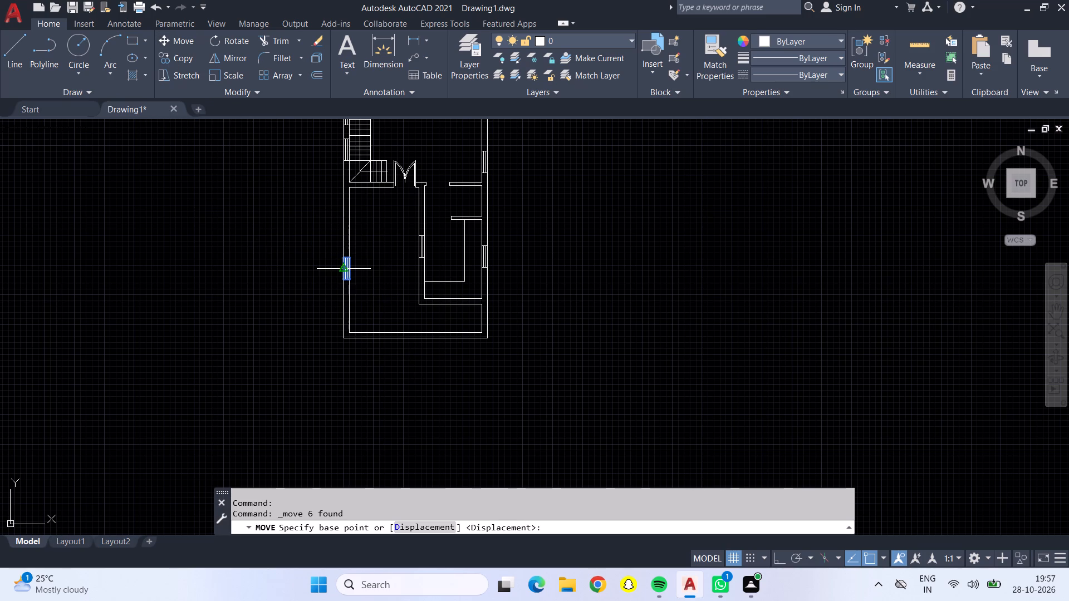
{"action": "left_click", "coordinate": [340, 267]}
{"action": "left_click", "coordinate": [278, 245]}
{"action": "key", "text": "Escape"}
Rotate the moved window to horizontal about its lower end, with Ortho on.
{"action": "left_click", "coordinate": [246, 218]}
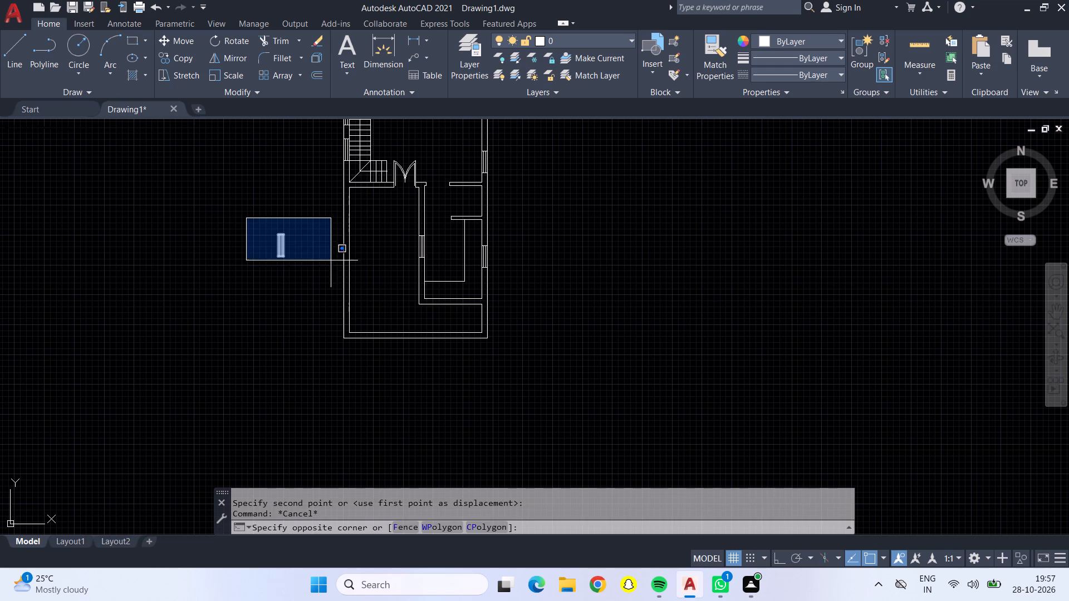
{"action": "left_click", "coordinate": [331, 263]}
{"action": "left_click", "coordinate": [229, 37]}
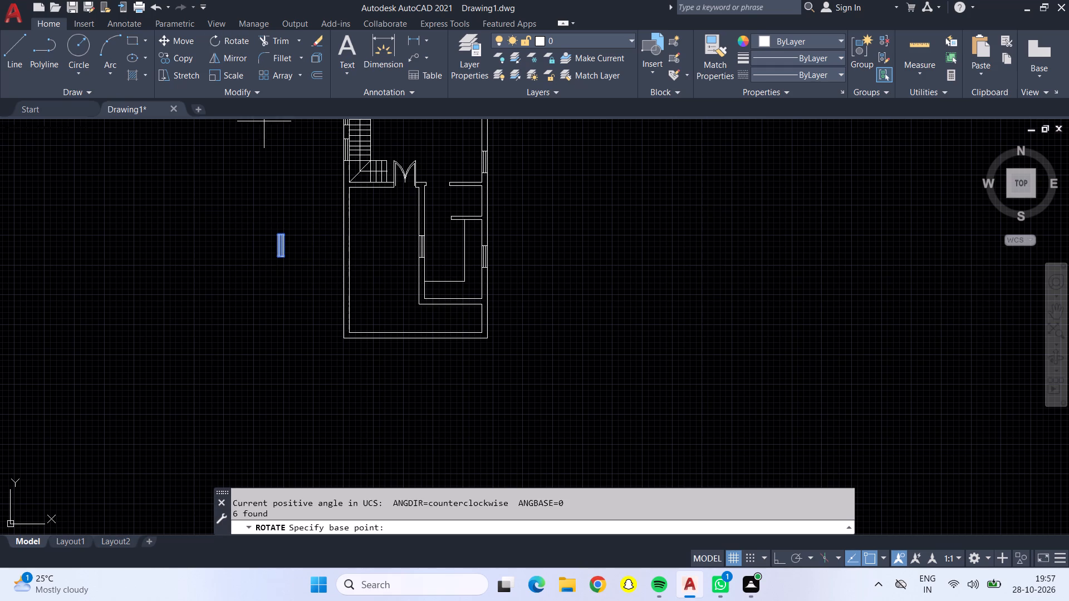
{"action": "left_click", "coordinate": [280, 252]}
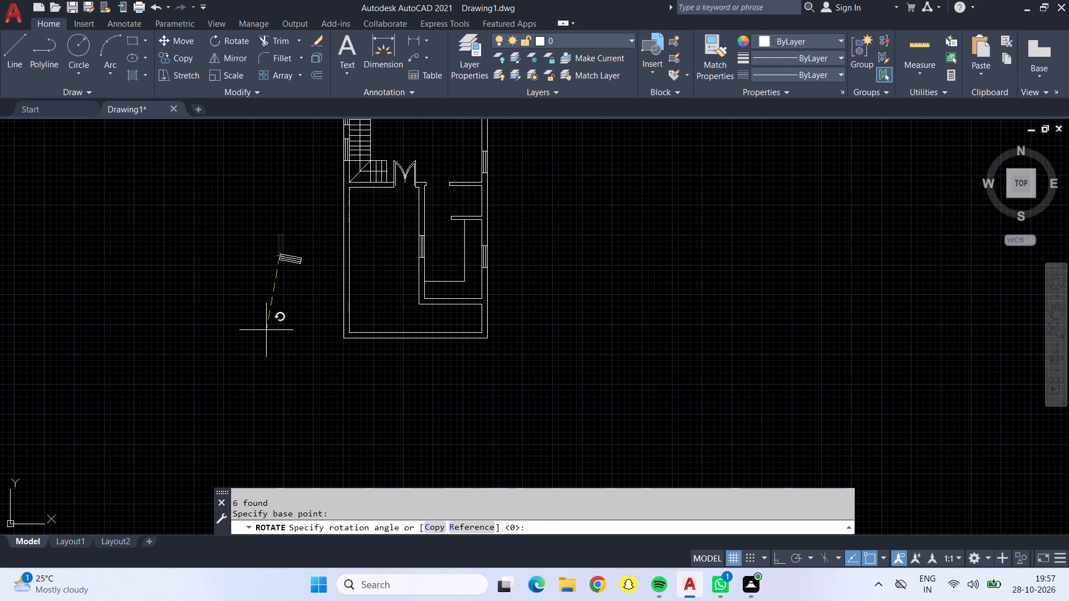
{"action": "key", "text": "F8"}
{"action": "left_click", "coordinate": [291, 321]}
Copy the horizontal window by its left end, with Ortho off, into the wall below the staircase, left of the double door.
{"action": "left_click", "coordinate": [260, 239]}
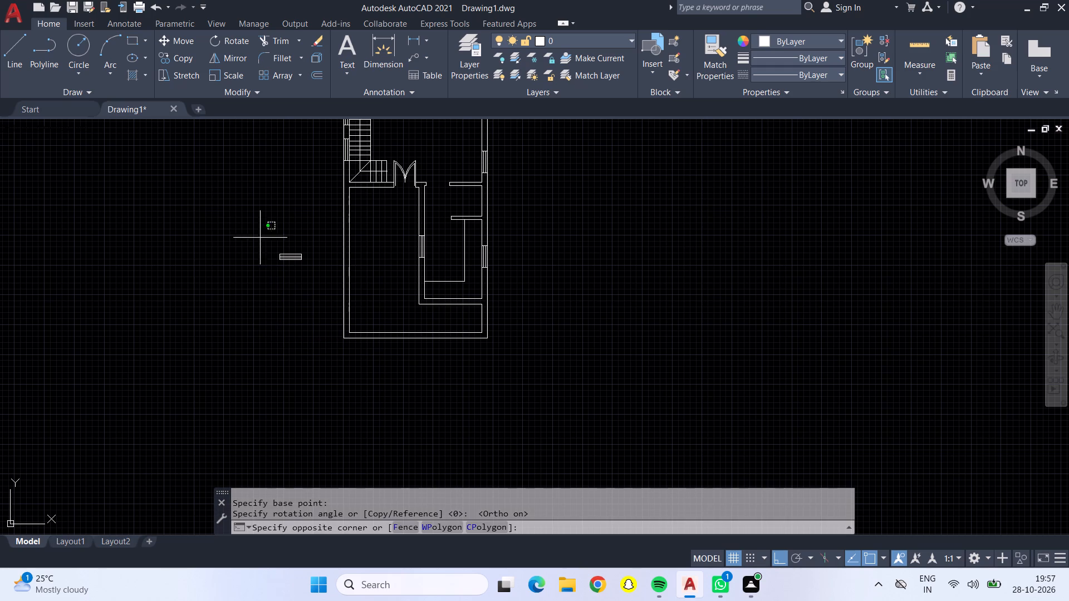
{"action": "left_click", "coordinate": [313, 278]}
{"action": "left_click", "coordinate": [188, 60]}
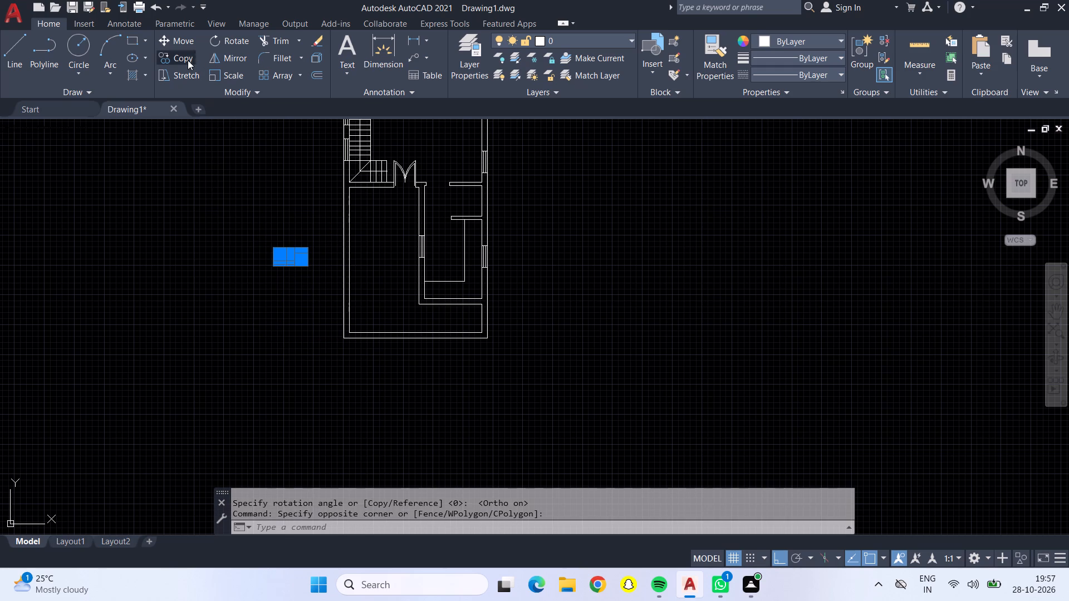
{"action": "left_click", "coordinate": [277, 257]}
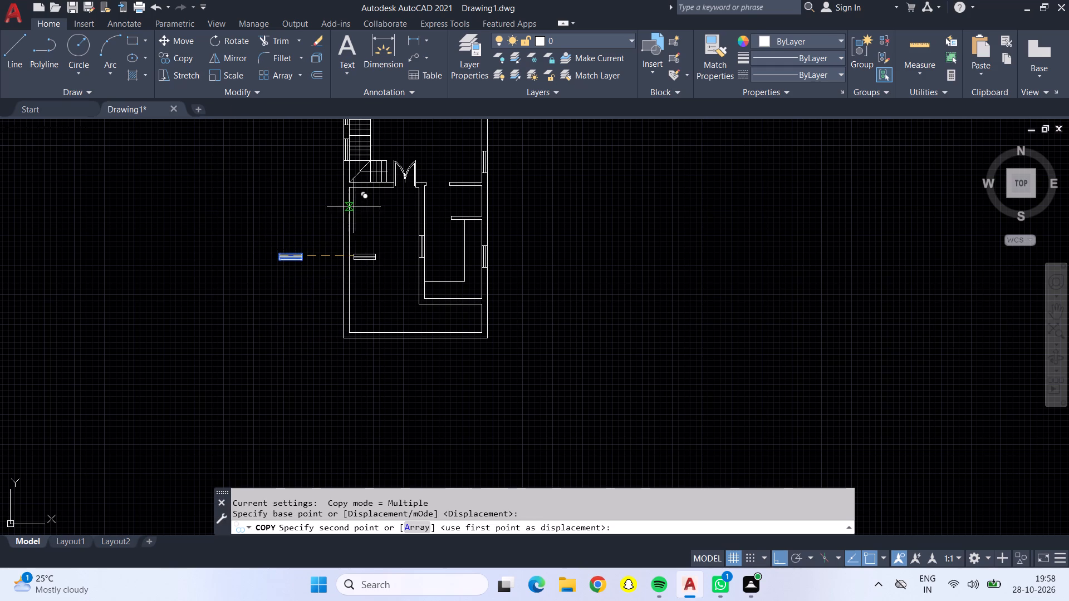
{"action": "key", "text": "F8"}
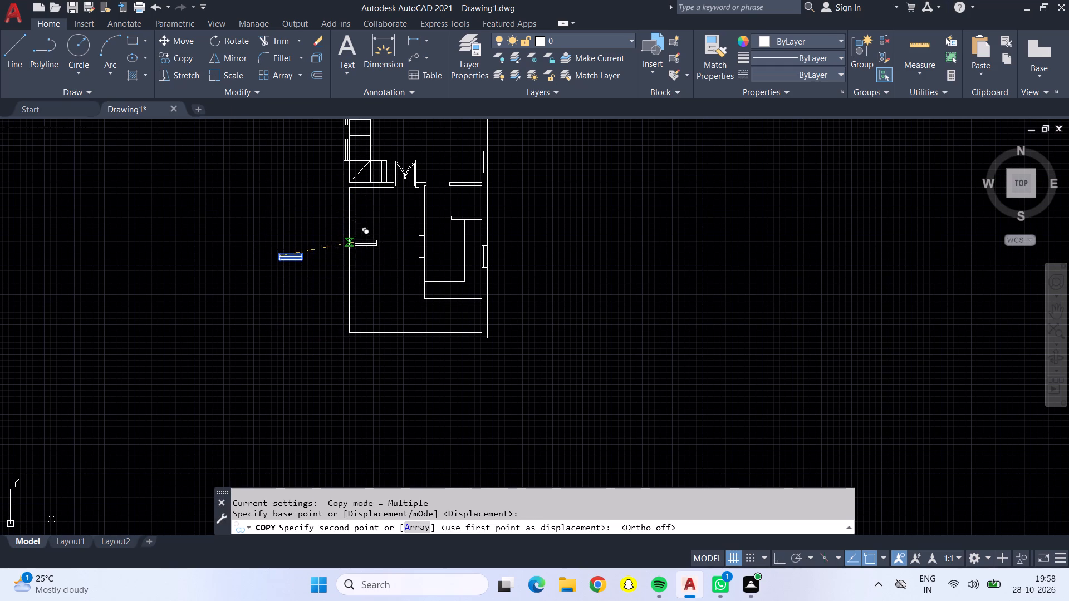
{"action": "scroll", "coordinate": [359, 176], "scroll_direction": "up", "scroll_amount": 6}
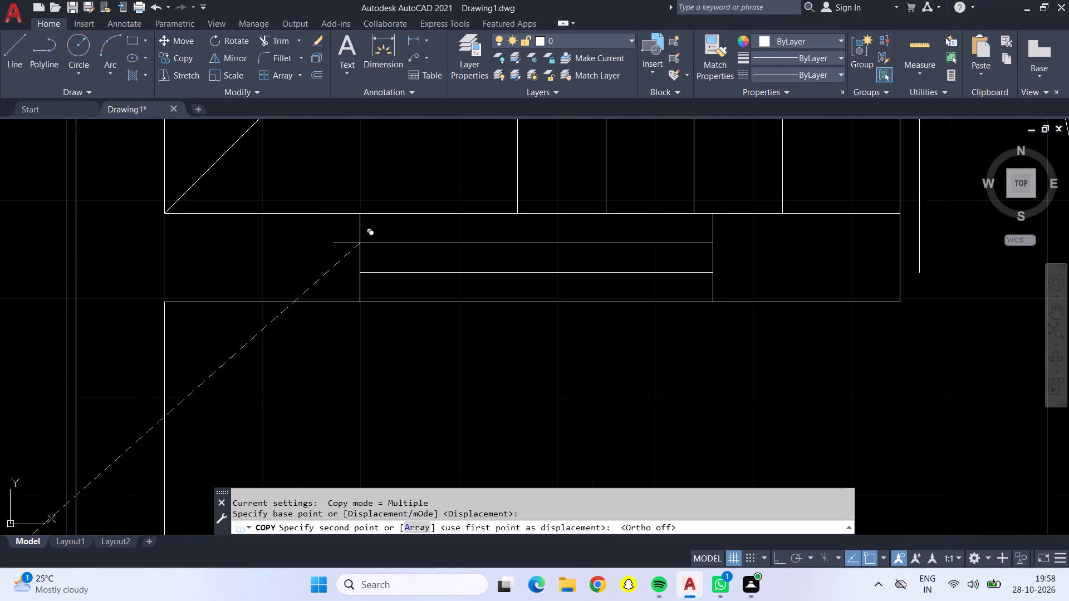
{"action": "left_click", "coordinate": [360, 243]}
Place another horizontal window copy in the top outer wall of the large top room and finish copying.
{"action": "scroll", "coordinate": [362, 243], "scroll_direction": "down", "scroll_amount": 3}
{"action": "scroll", "coordinate": [390, 310], "scroll_direction": "down", "scroll_amount": 2}
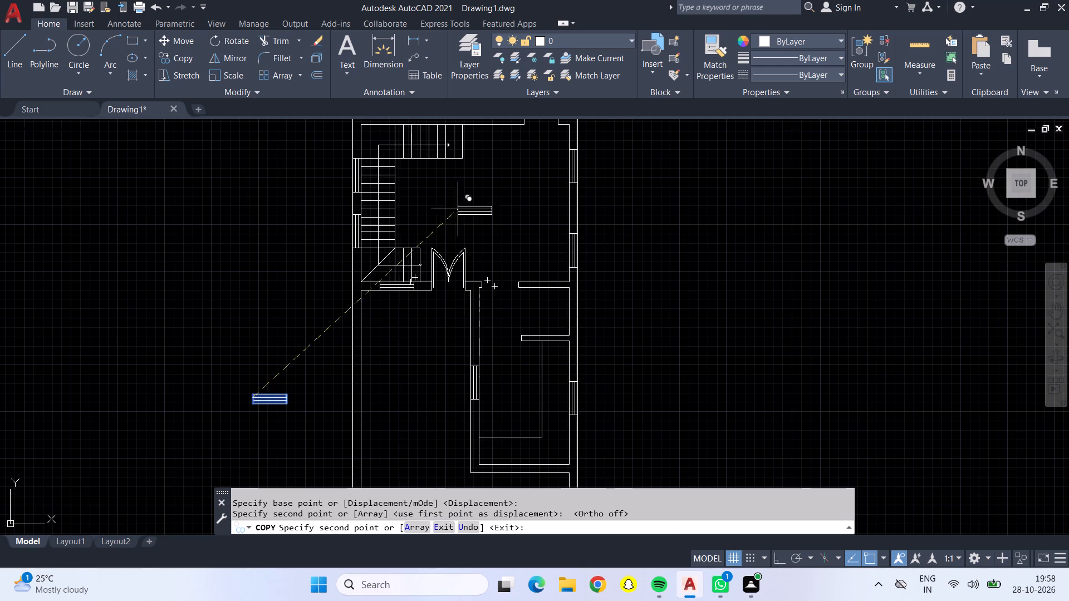
{"action": "middle_click_drag", "start_coordinate": [457, 174], "coordinate": [416, 364]}
{"action": "scroll", "coordinate": [448, 189], "scroll_direction": "down", "scroll_amount": 1}
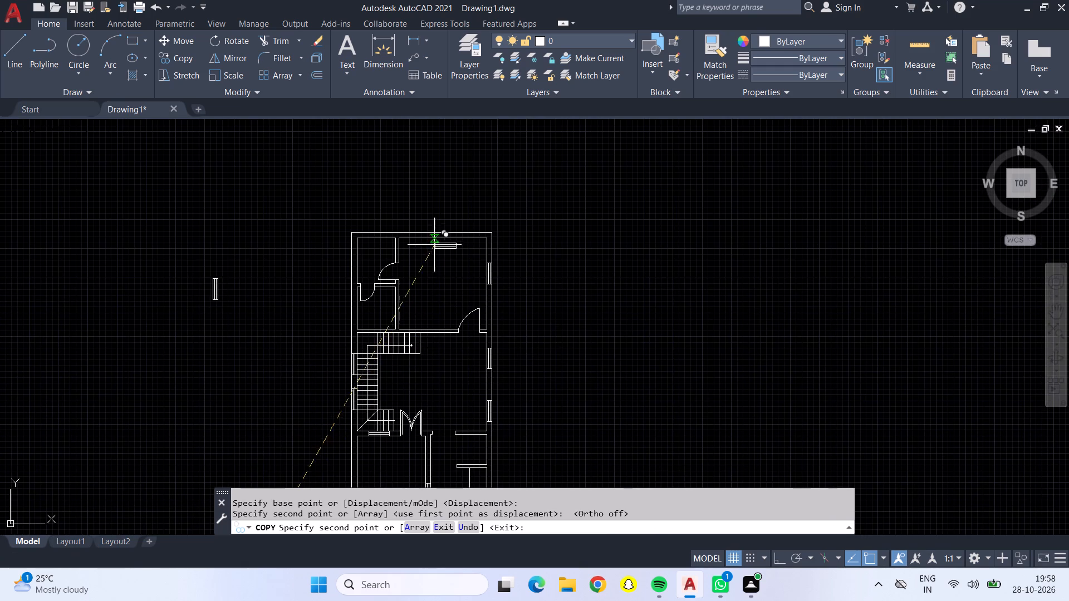
{"action": "scroll", "coordinate": [430, 237], "scroll_direction": "up", "scroll_amount": 7}
{"action": "scroll", "coordinate": [428, 213], "scroll_direction": "down", "scroll_amount": 2}
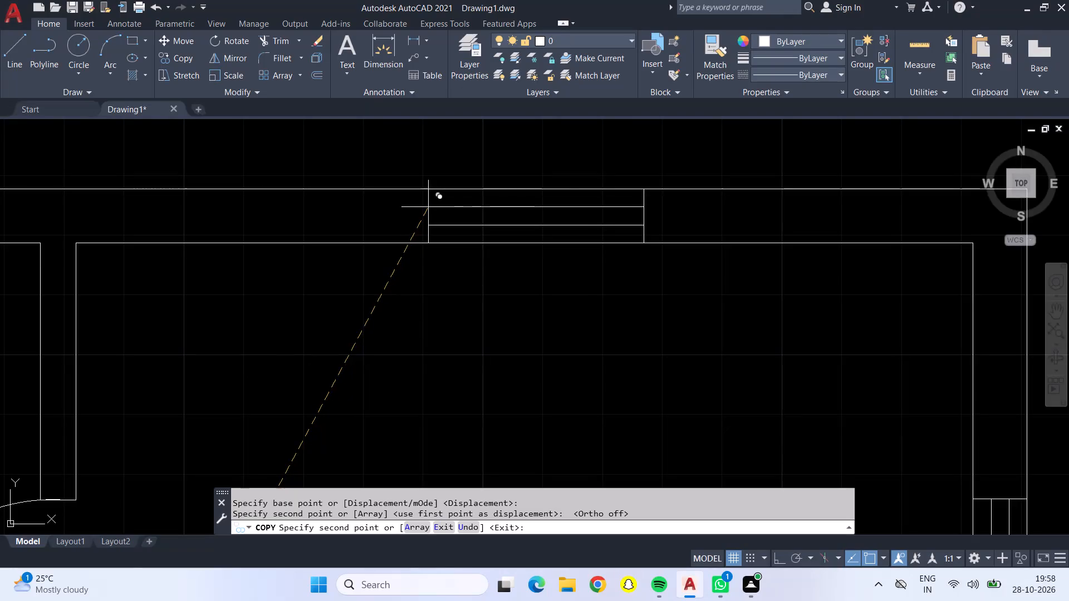
{"action": "scroll", "coordinate": [425, 207], "scroll_direction": "up", "scroll_amount": 3}
{"action": "left_click", "coordinate": [424, 206]}
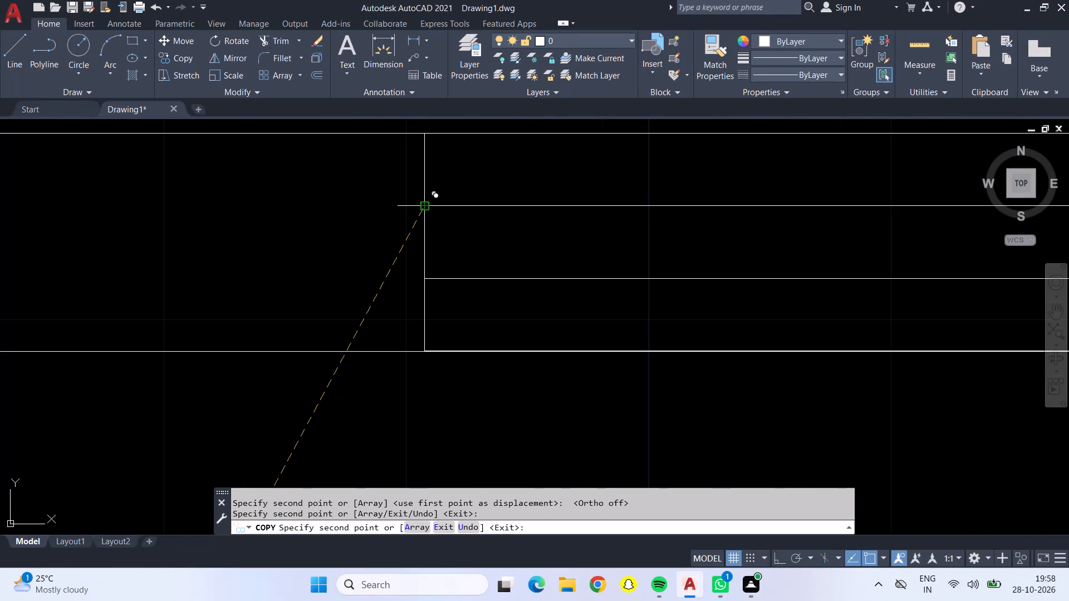
{"action": "scroll", "coordinate": [424, 205], "scroll_direction": "down", "scroll_amount": 6}
{"action": "scroll", "coordinate": [321, 298], "scroll_direction": "down", "scroll_amount": 3}
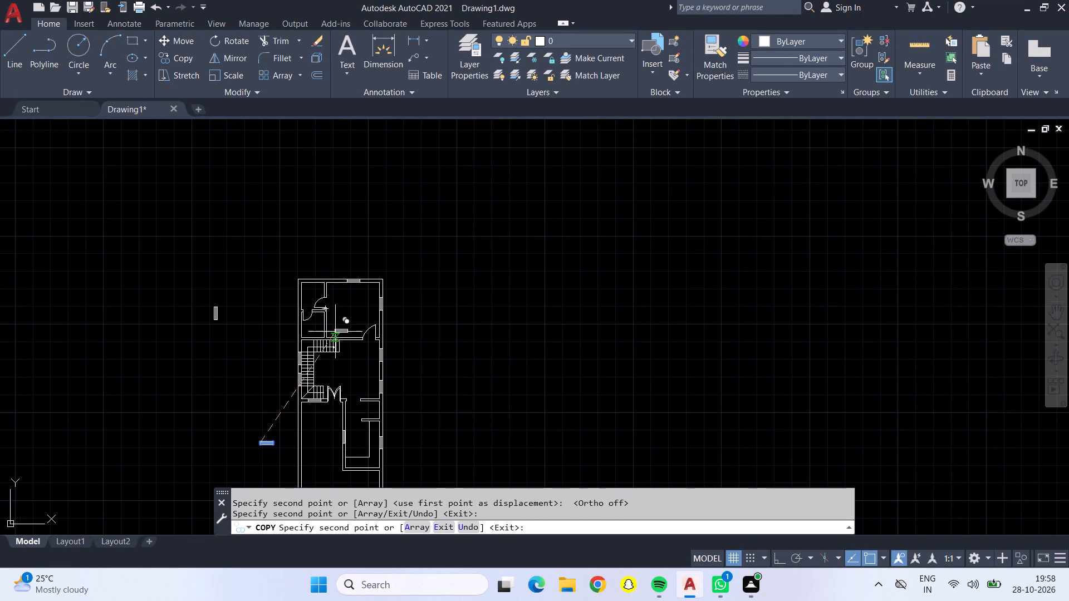
{"action": "middle_click_drag", "start_coordinate": [346, 369], "coordinate": [462, 235]}
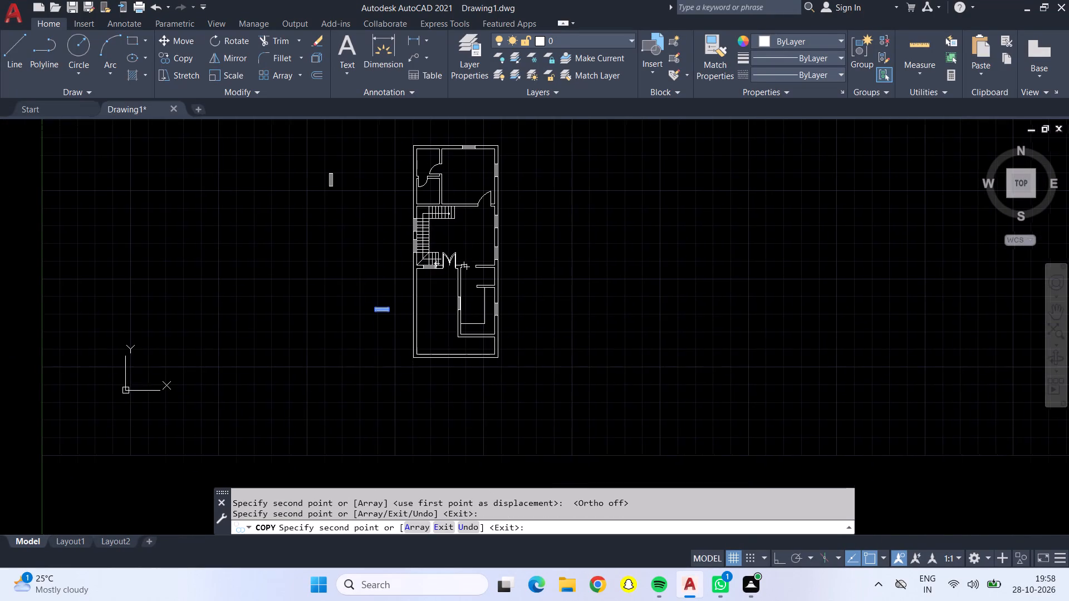
{"action": "scroll", "coordinate": [464, 345], "scroll_direction": "up", "scroll_amount": 5}
{"action": "scroll", "coordinate": [464, 343], "scroll_direction": "down", "scroll_amount": 5}
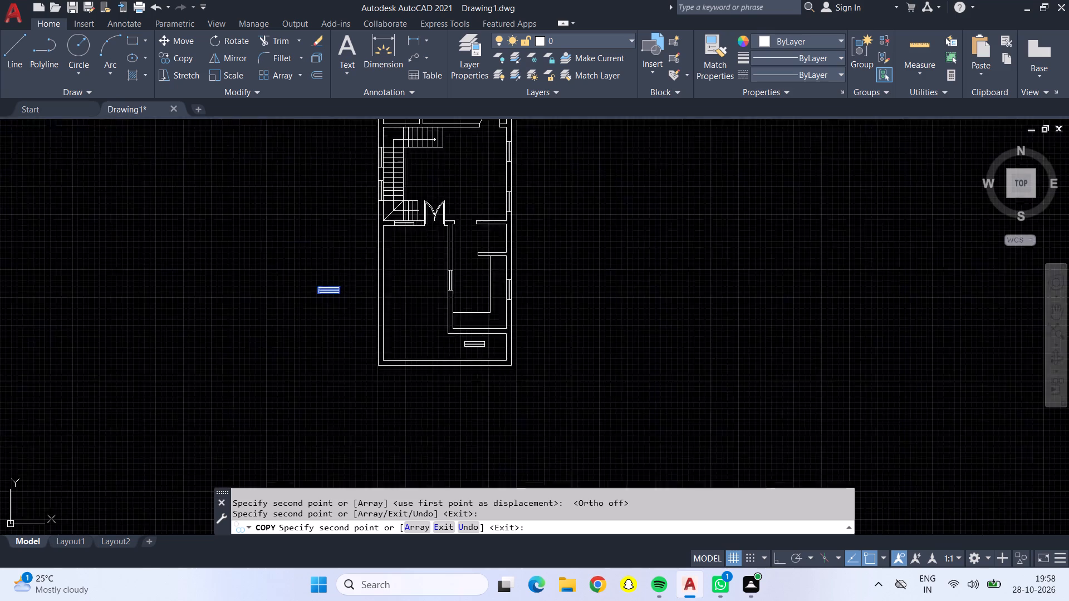
{"action": "key", "text": "Escape"}
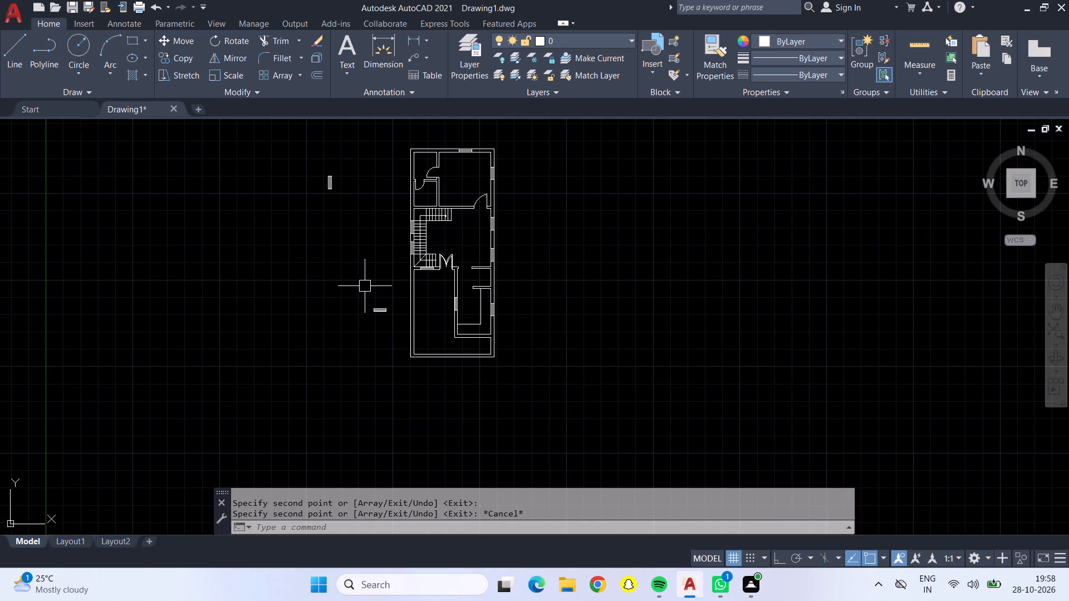
Offset the left end line of the horizontal window outside the plan 2' inward.
{"action": "scroll", "coordinate": [384, 322], "scroll_direction": "up", "scroll_amount": 4}
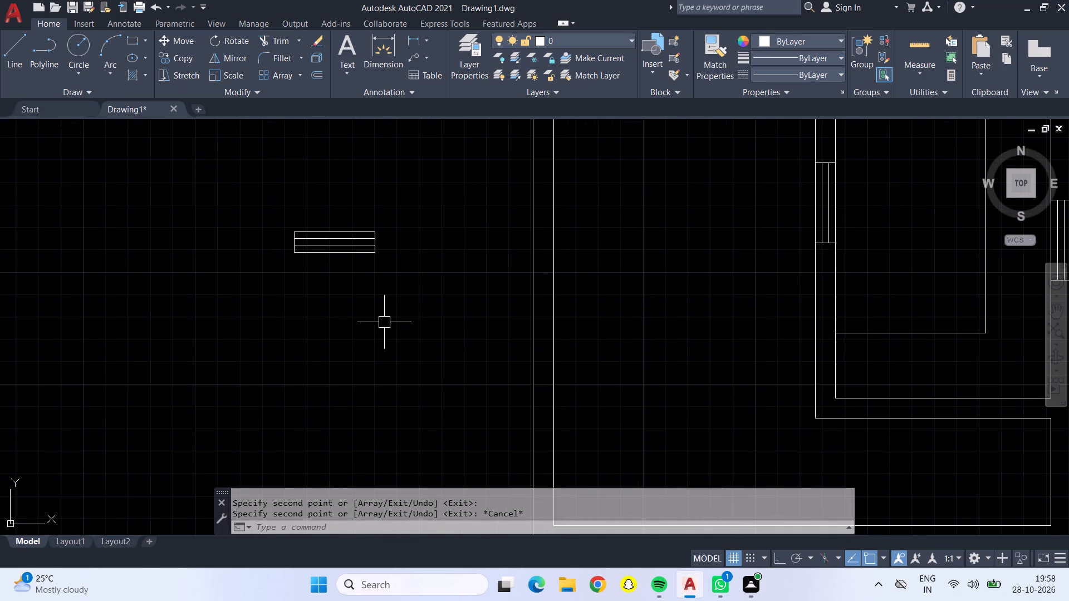
{"action": "scroll", "coordinate": [342, 183], "scroll_direction": "up", "scroll_amount": 2}
{"action": "middle_click_drag", "start_coordinate": [342, 194], "coordinate": [420, 223]}
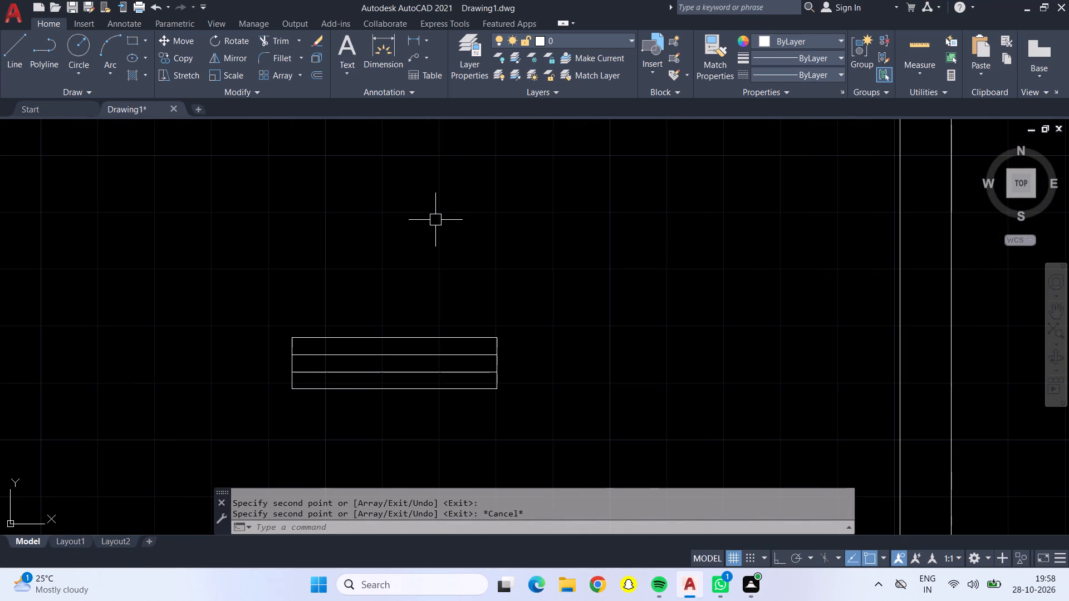
{"action": "key", "text": "o"}
{"action": "key", "text": "Return"}
{"action": "key", "text": "2"}
{"action": "key", "text": "apostrophe"}
{"action": "key", "text": "Return"}
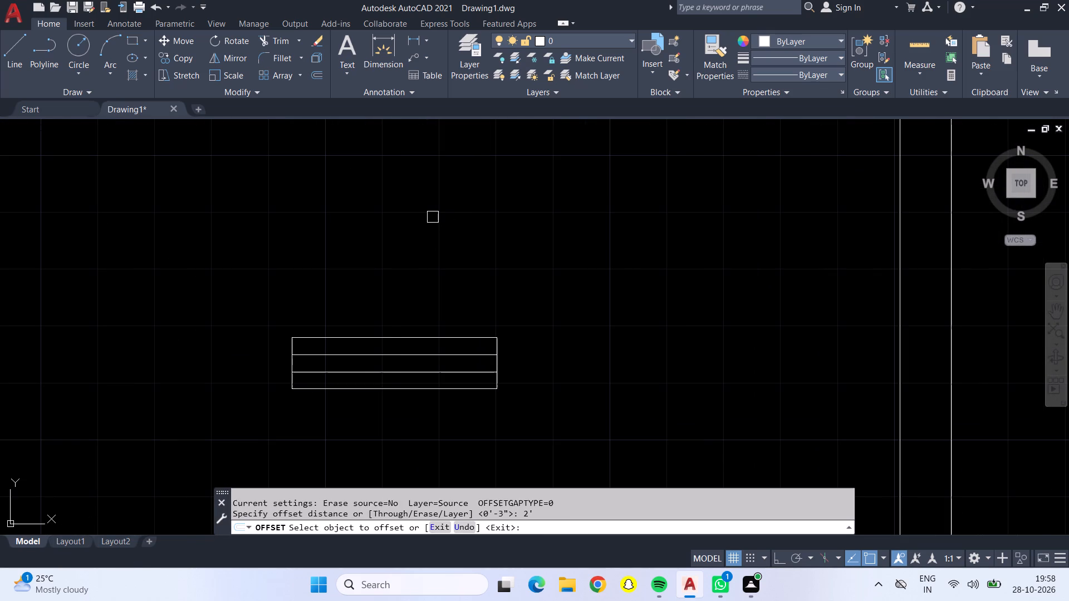
{"action": "left_click", "coordinate": [289, 359]}
{"action": "left_click", "coordinate": [337, 367]}
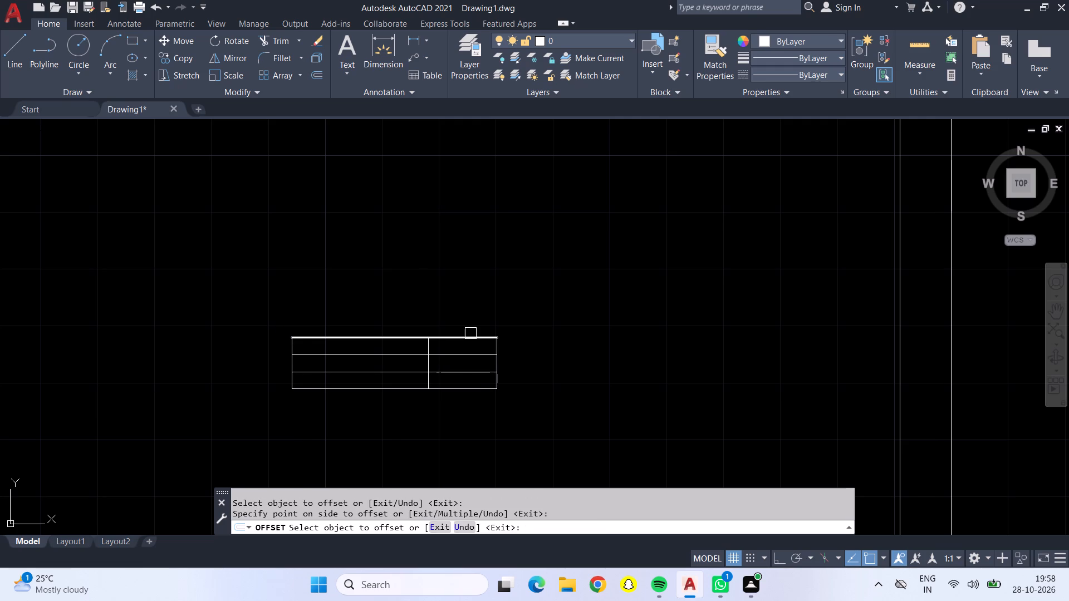
{"action": "key", "text": "Escape"}
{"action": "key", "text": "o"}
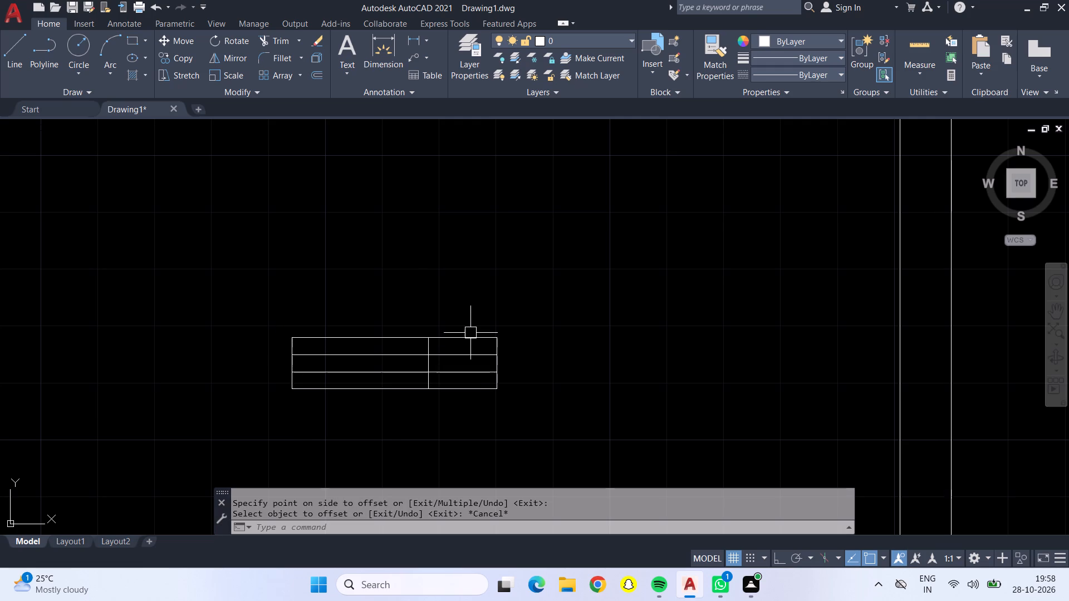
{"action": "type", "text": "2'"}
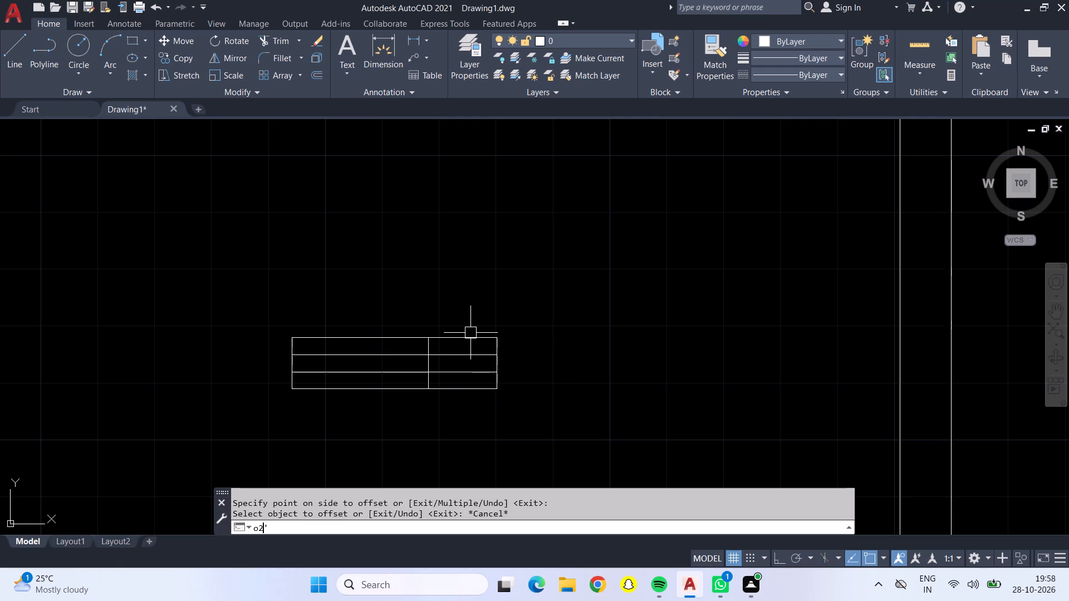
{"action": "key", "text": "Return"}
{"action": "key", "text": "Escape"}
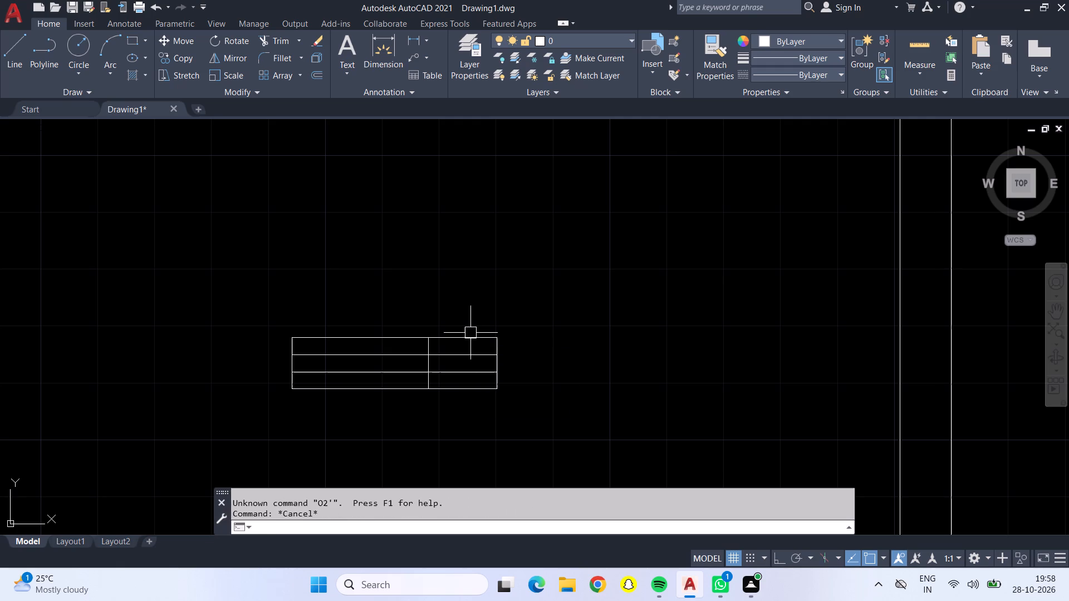
Offset both end lines of the horizontal window outside the plan 2' inward.
{"action": "key", "text": "o"}
{"action": "key", "text": "Return"}
{"action": "type", "text": "2'"}
{"action": "key", "text": "Return"}
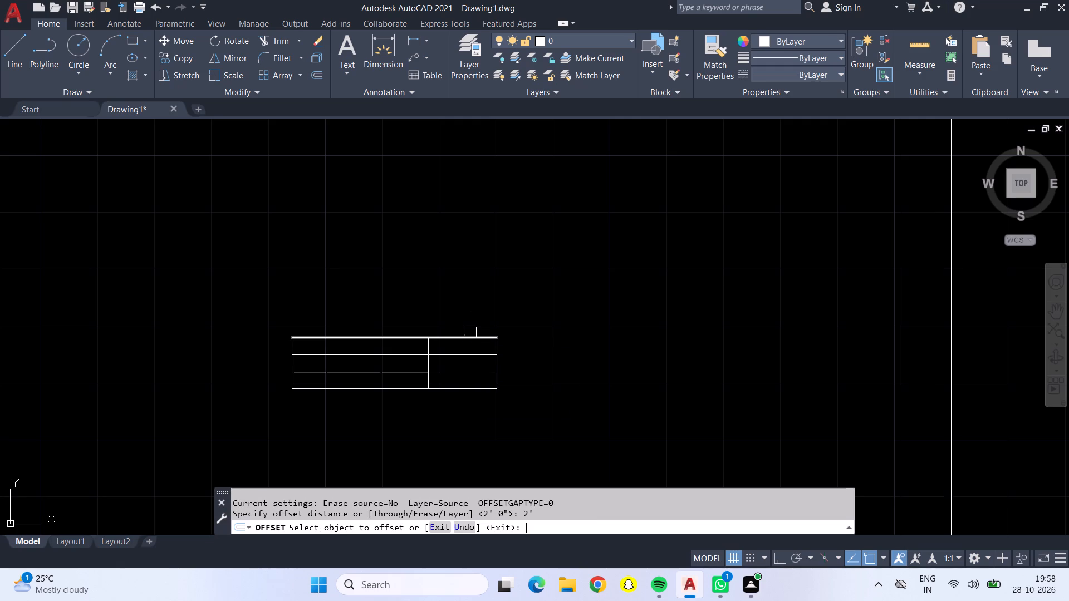
{"action": "left_click", "coordinate": [290, 363]}
{"action": "left_click", "coordinate": [455, 366]}
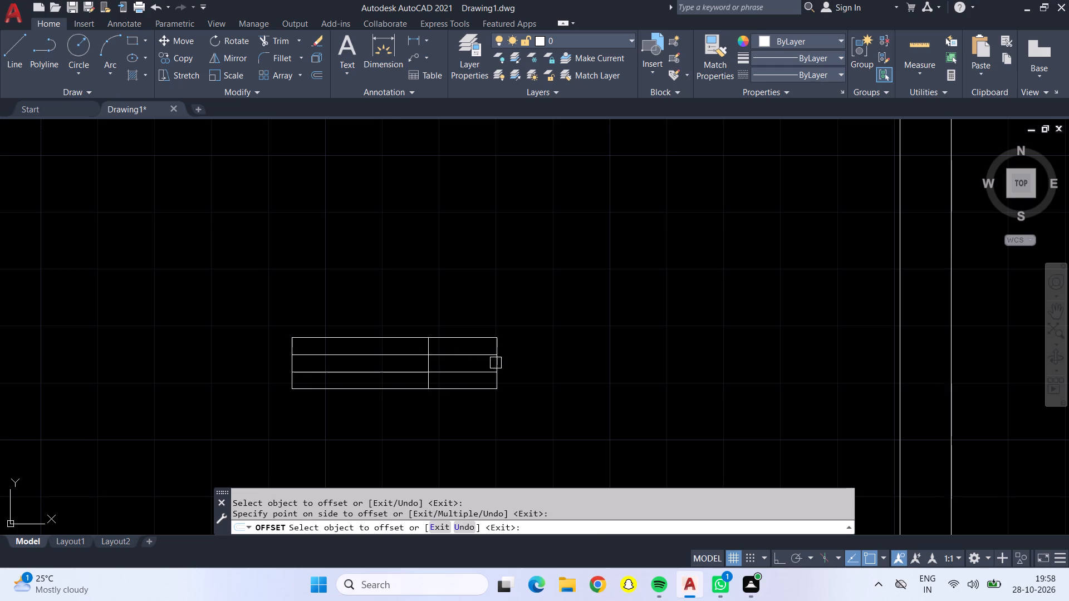
{"action": "left_click", "coordinate": [497, 363]}
{"action": "left_click", "coordinate": [374, 357]}
Trim away the part of that window beyond its right inner line, including the right end line, leaving a 2' window.
{"action": "scroll", "coordinate": [316, 362], "scroll_direction": "down", "scroll_amount": 1}
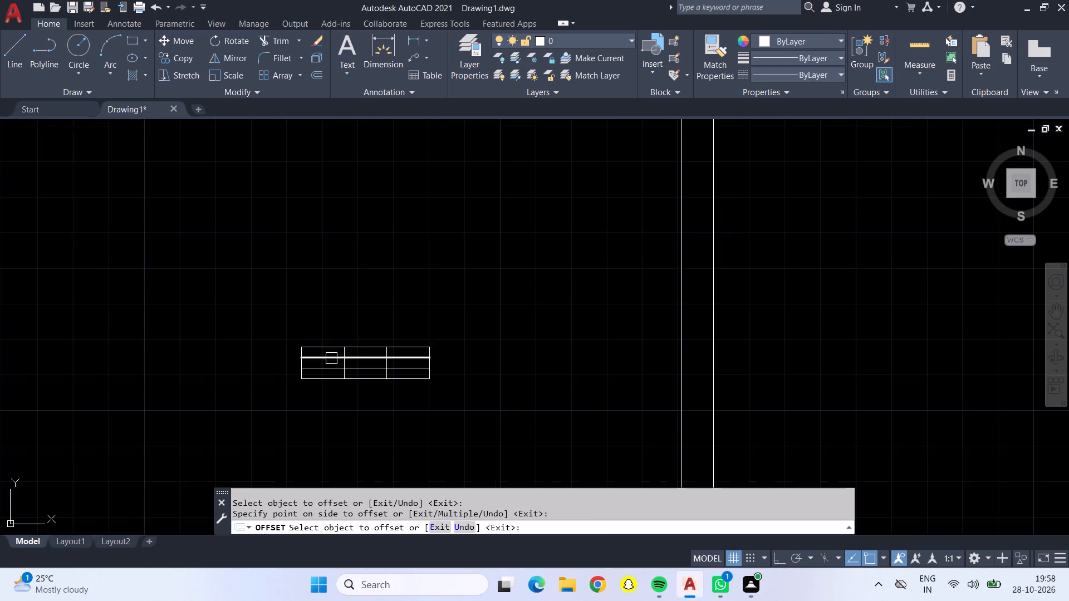
{"action": "scroll", "coordinate": [367, 357], "scroll_direction": "up", "scroll_amount": 3}
{"action": "scroll", "coordinate": [366, 376], "scroll_direction": "down", "scroll_amount": 1}
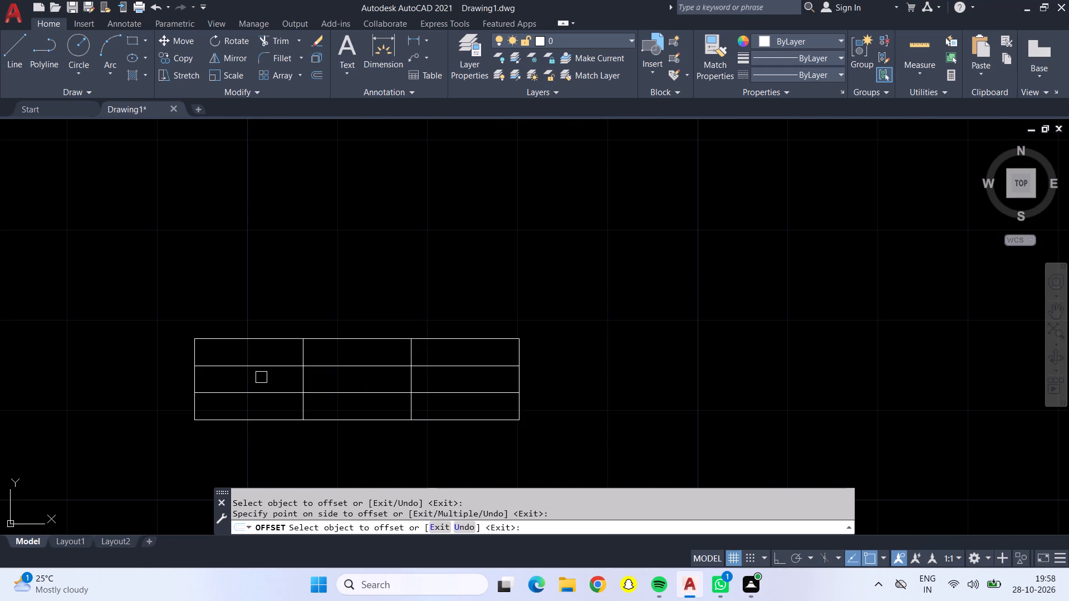
{"action": "scroll", "coordinate": [366, 386], "scroll_direction": "down", "scroll_amount": 3}
{"action": "scroll", "coordinate": [423, 370], "scroll_direction": "down", "scroll_amount": 2}
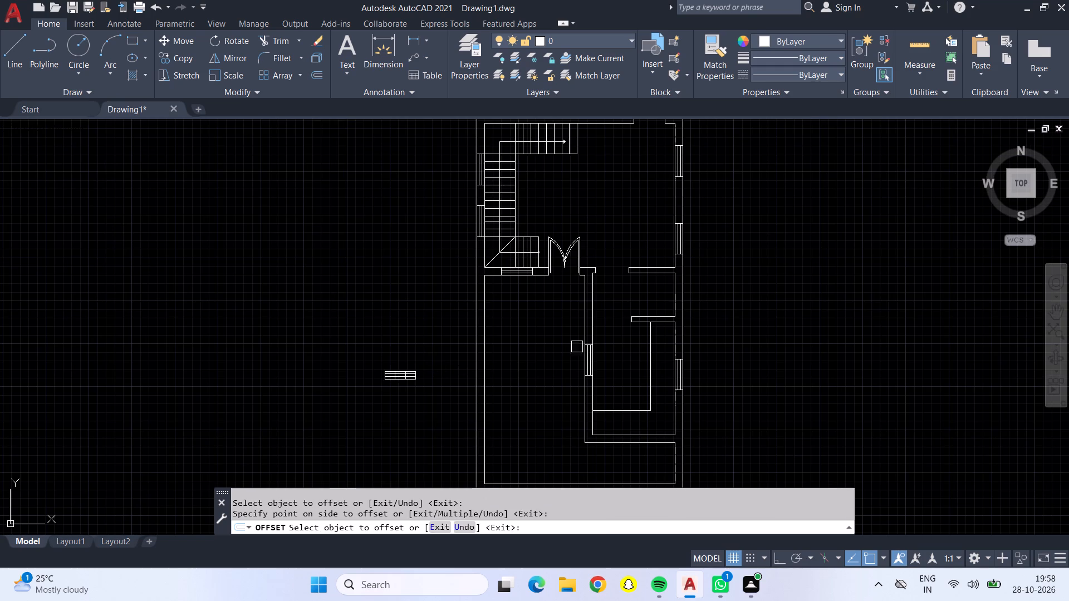
{"action": "middle_click_drag", "start_coordinate": [621, 218], "coordinate": [557, 375]}
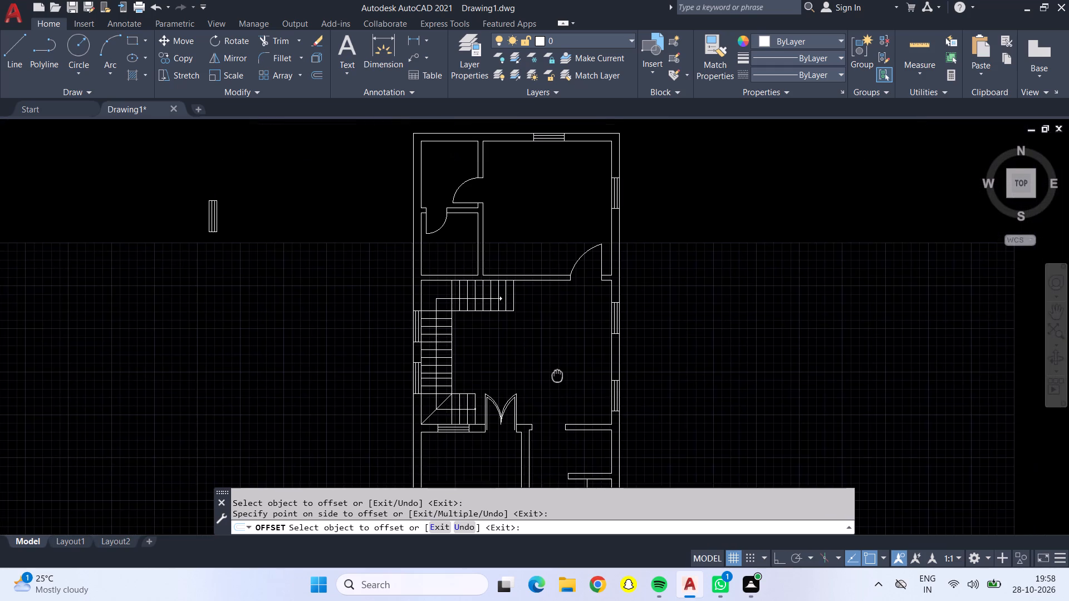
{"action": "middle_click_drag", "start_coordinate": [557, 375], "coordinate": [591, 225]}
{"action": "scroll", "coordinate": [365, 390], "scroll_direction": "up", "scroll_amount": 4}
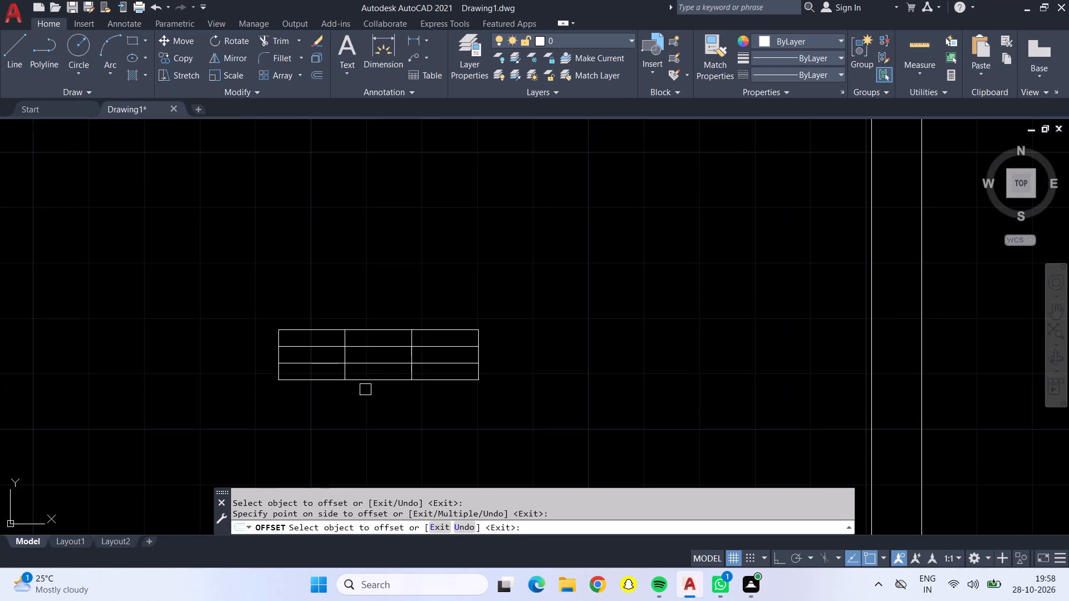
{"action": "left_click", "coordinate": [262, 39]}
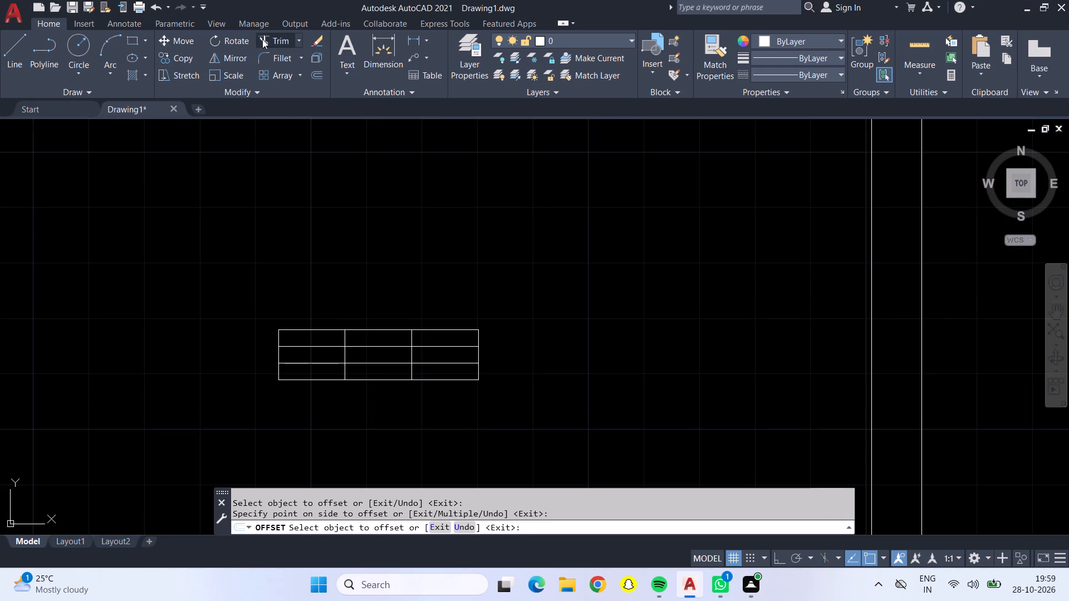
{"action": "left_click_drag", "start_coordinate": [433, 303], "coordinate": [429, 400]}
{"action": "left_click_drag", "start_coordinate": [453, 364], "coordinate": [493, 363]}
{"action": "key", "text": "Escape"}
Move the shortened 2' window by its top middle point into the top outer wall of the small top-left room.
{"action": "left_click_drag", "start_coordinate": [244, 282], "coordinate": [318, 328]}
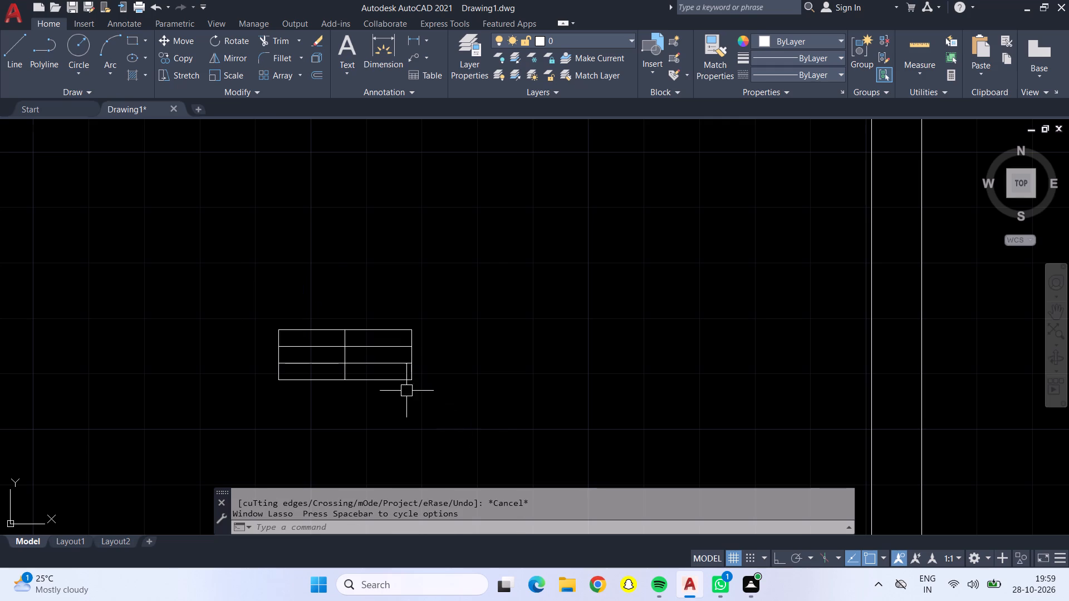
{"action": "left_click_drag", "start_coordinate": [205, 258], "coordinate": [220, 261]}
{"action": "left_click", "coordinate": [445, 415]}
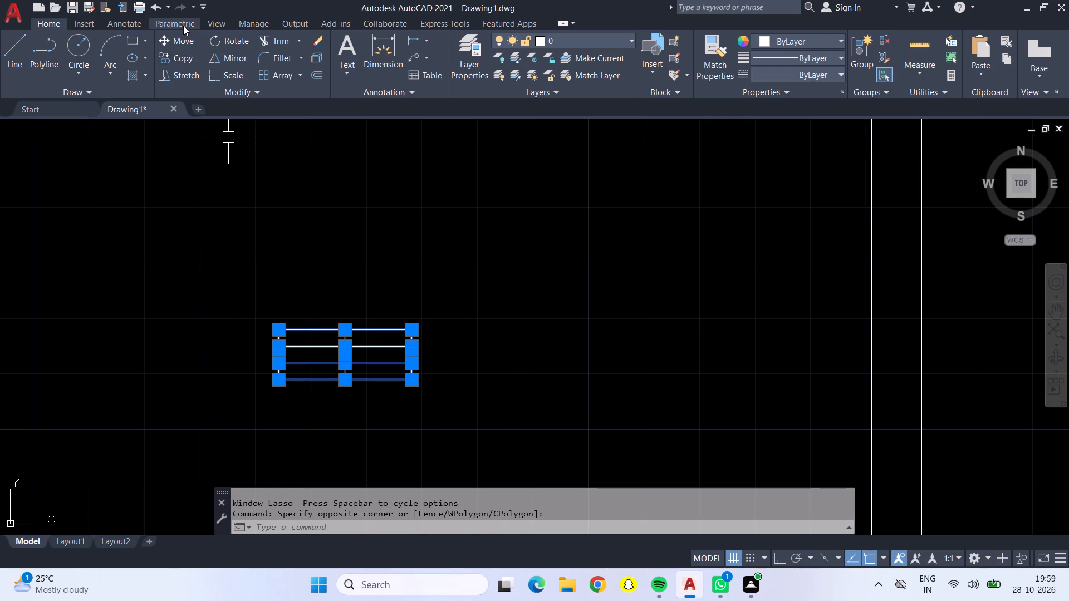
{"action": "left_click_drag", "start_coordinate": [183, 26], "coordinate": [184, 32]}
{"action": "left_click", "coordinate": [57, 19]}
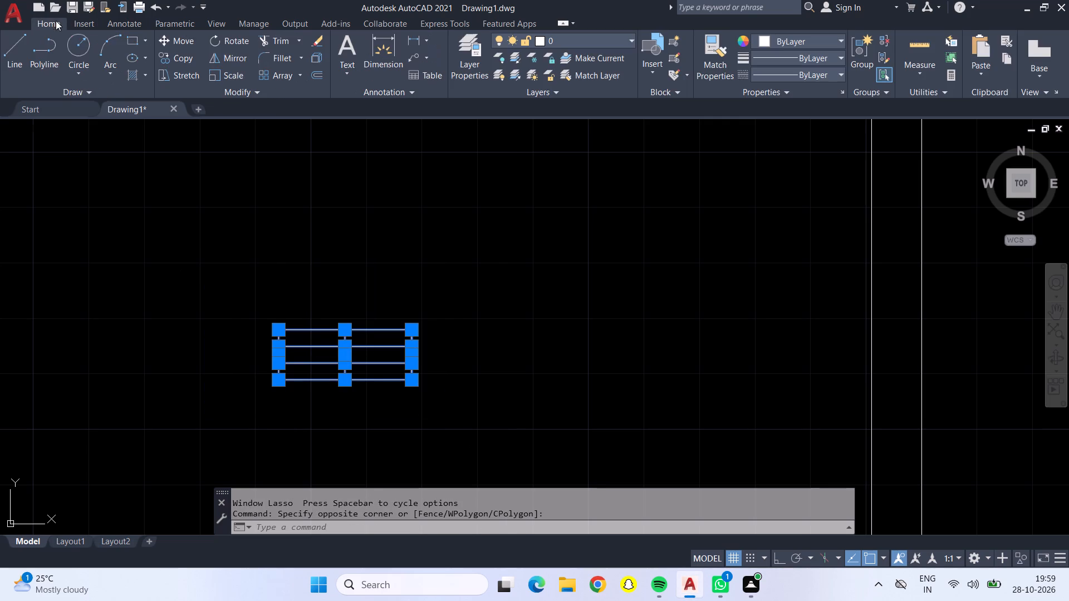
{"action": "left_click", "coordinate": [180, 40]}
{"action": "left_click", "coordinate": [351, 334]}
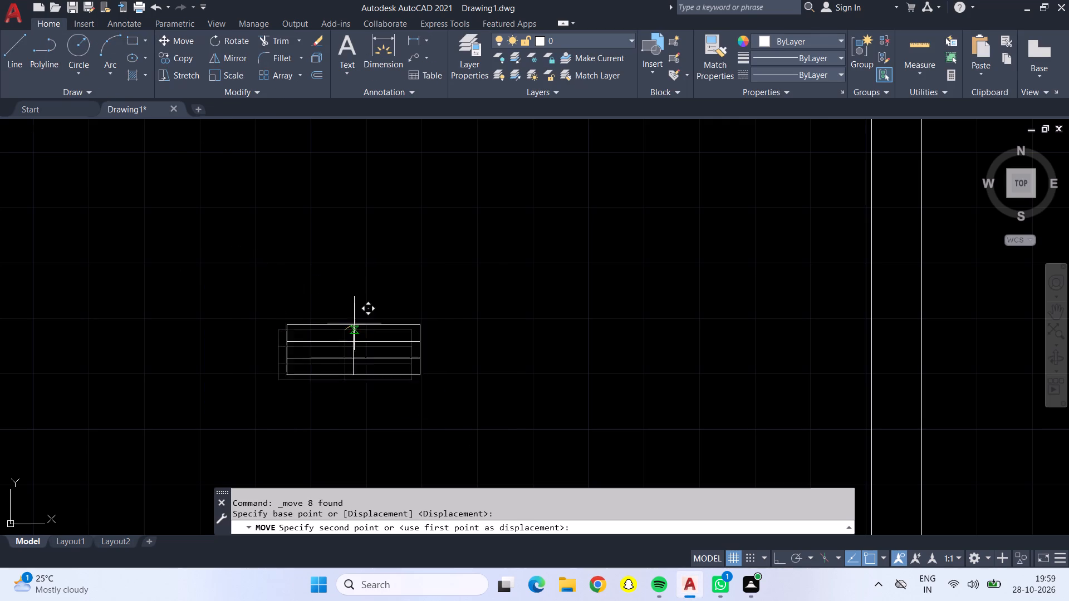
{"action": "scroll", "coordinate": [388, 298], "scroll_direction": "down", "scroll_amount": 4}
{"action": "middle_click_drag", "start_coordinate": [545, 234], "coordinate": [543, 422]}
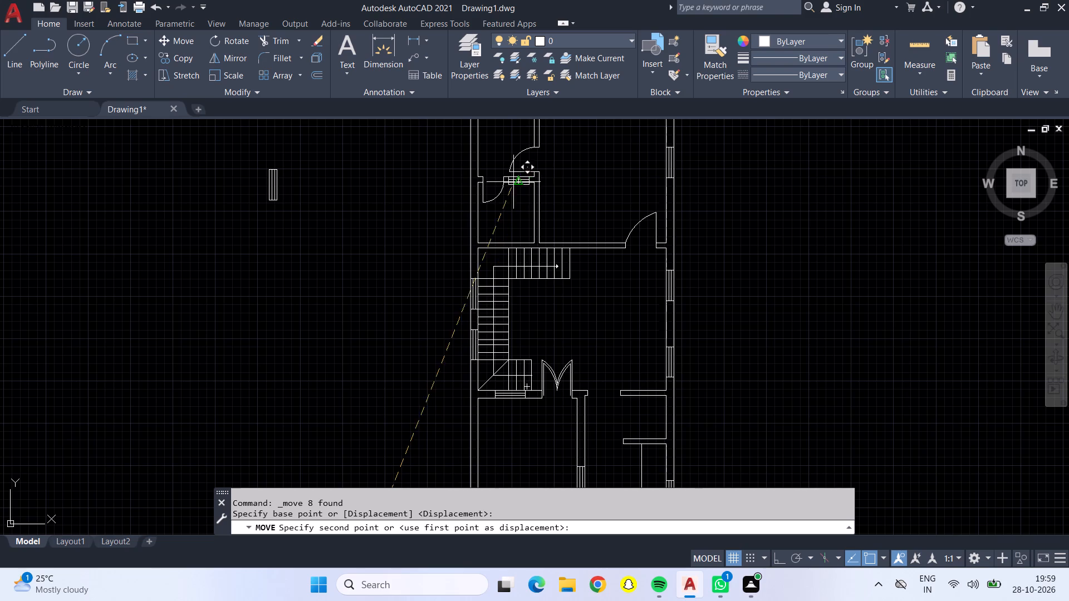
{"action": "middle_click_drag", "start_coordinate": [503, 191], "coordinate": [506, 425]}
{"action": "scroll", "coordinate": [496, 343], "scroll_direction": "up", "scroll_amount": 4}
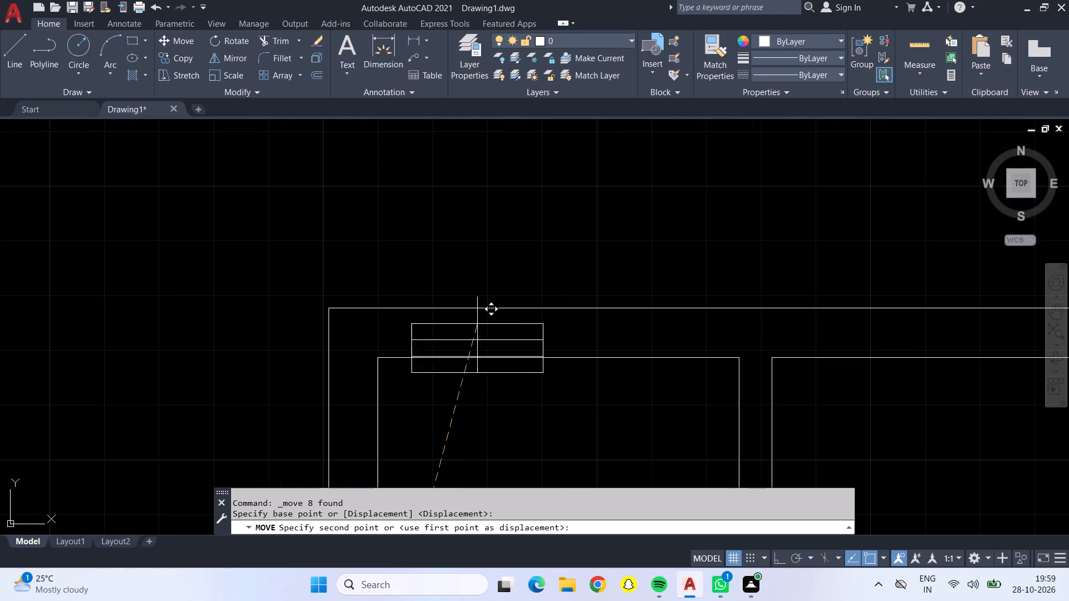
{"action": "left_click", "coordinate": [469, 309]}
Erase the spare vertical window left outside the plan.
{"action": "scroll", "coordinate": [468, 308], "scroll_direction": "down", "scroll_amount": 5}
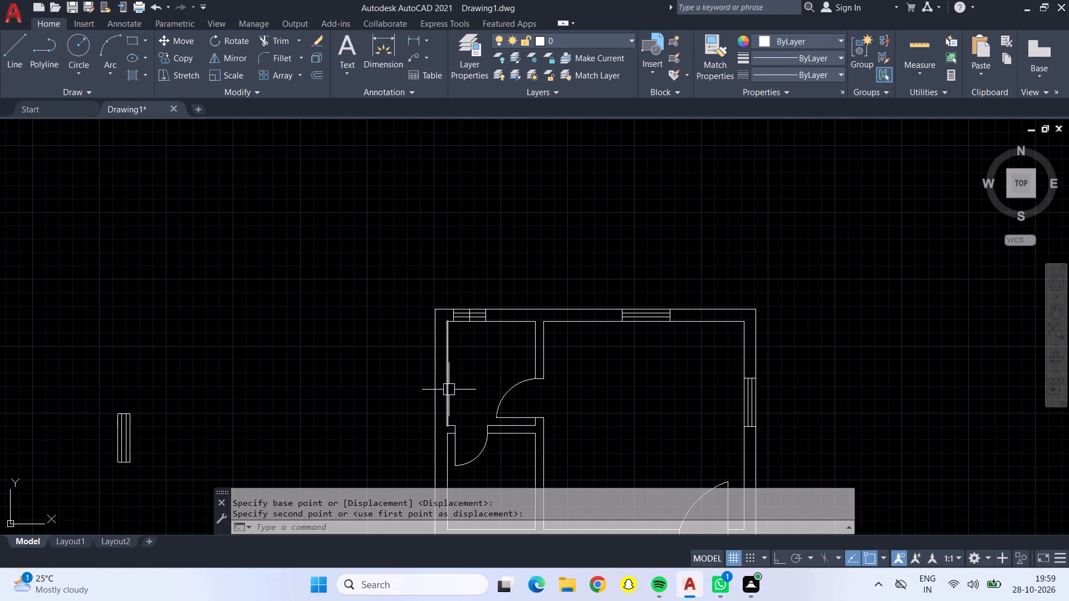
{"action": "scroll", "coordinate": [418, 371], "scroll_direction": "down", "scroll_amount": 4}
{"action": "left_click_drag", "start_coordinate": [362, 352], "coordinate": [379, 359]}
{"action": "left_click", "coordinate": [398, 426]}
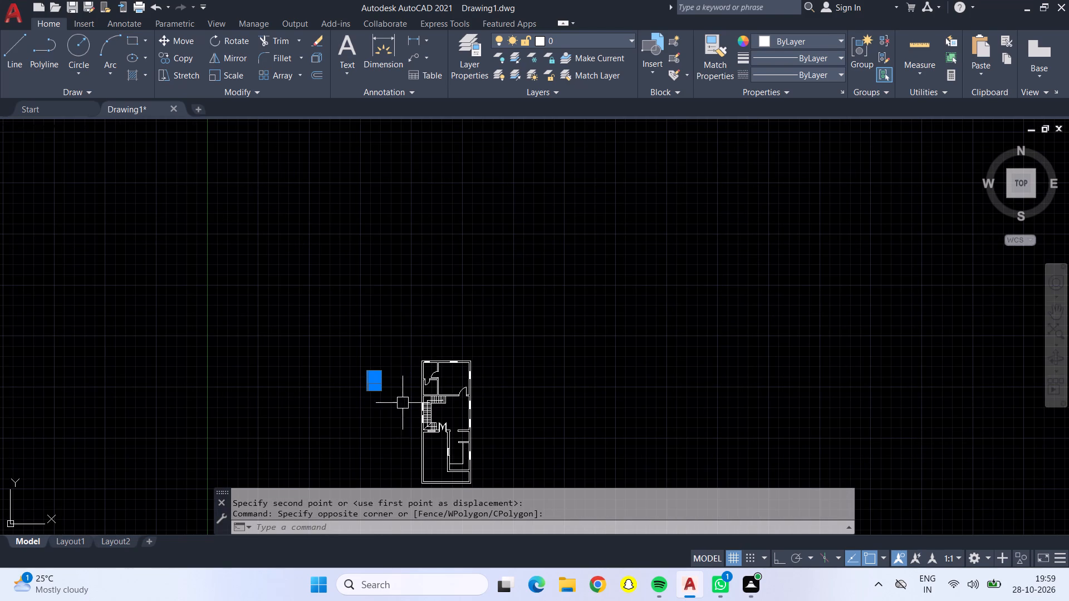
{"action": "key", "text": "Delete"}
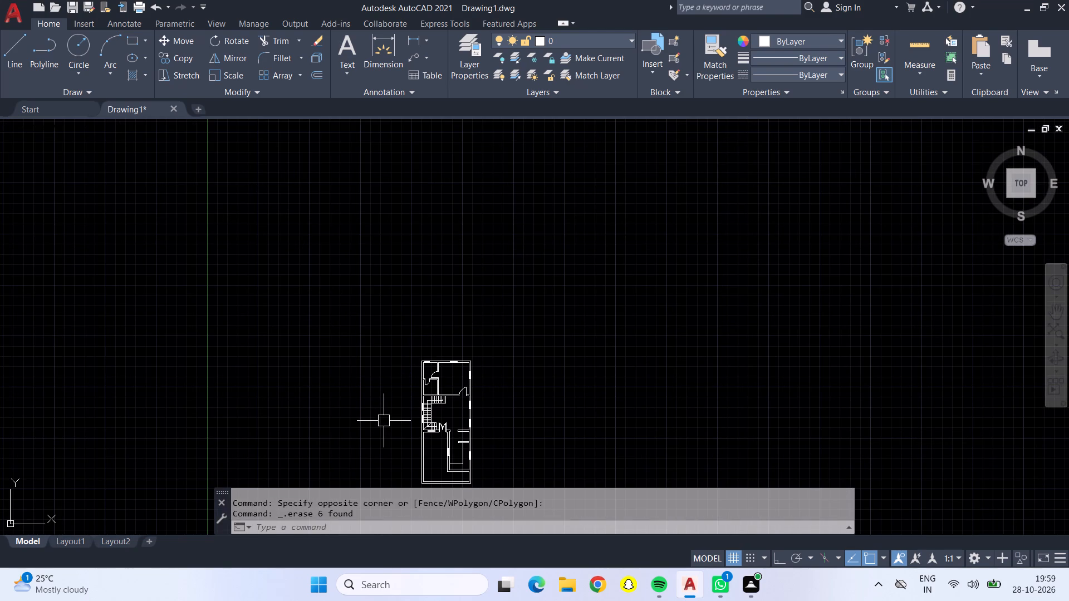
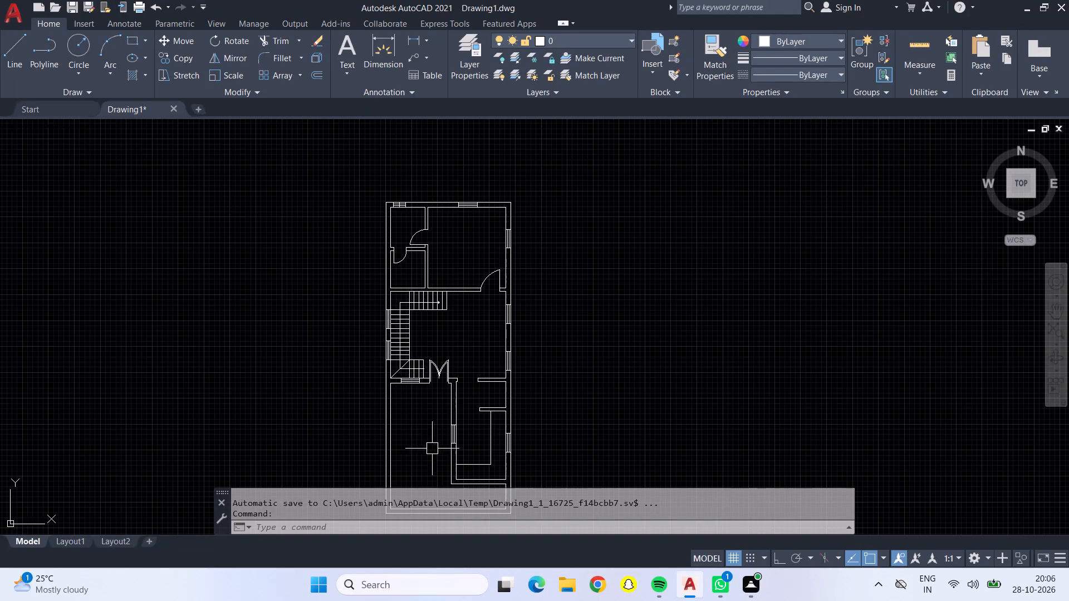
Look over the floor plan's rooms, doors, windows and staircase.
{"action": "scroll", "coordinate": [428, 429], "scroll_direction": "up", "scroll_amount": 1}
{"action": "middle_click_drag", "start_coordinate": [428, 429], "coordinate": [473, 442]}
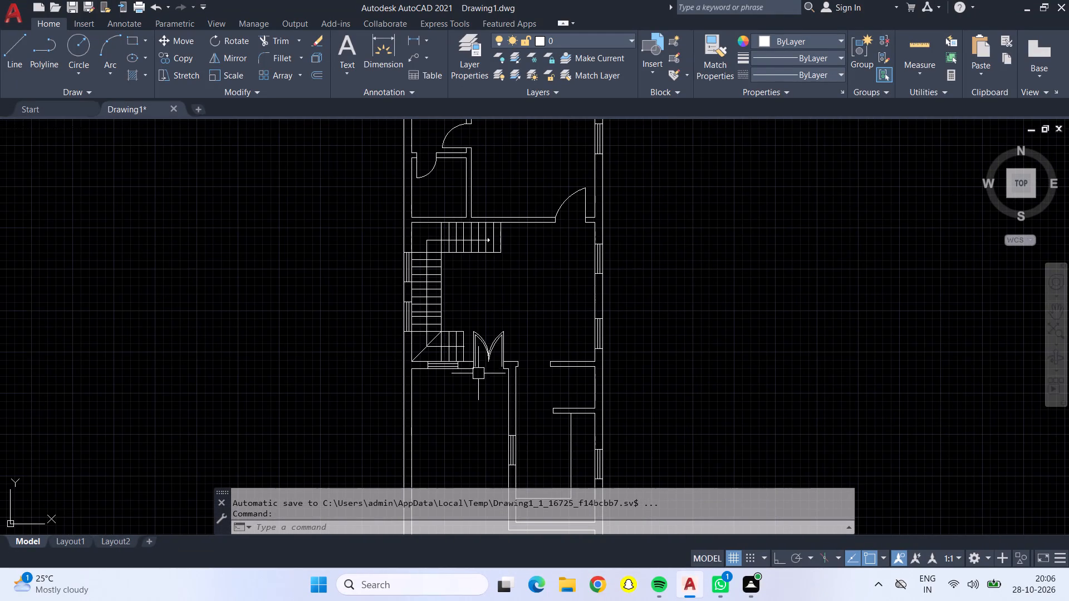
{"action": "middle_click_drag", "start_coordinate": [506, 286], "coordinate": [573, 411]}
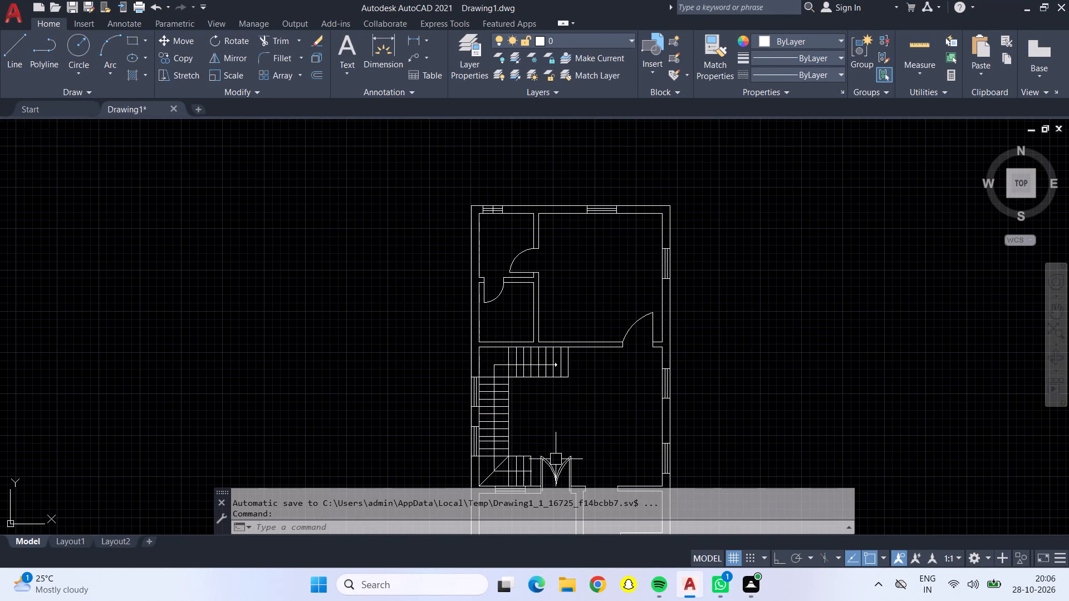
{"action": "scroll", "coordinate": [557, 459], "scroll_direction": "down", "scroll_amount": 1}
{"action": "middle_click_drag", "start_coordinate": [583, 449], "coordinate": [594, 303]}
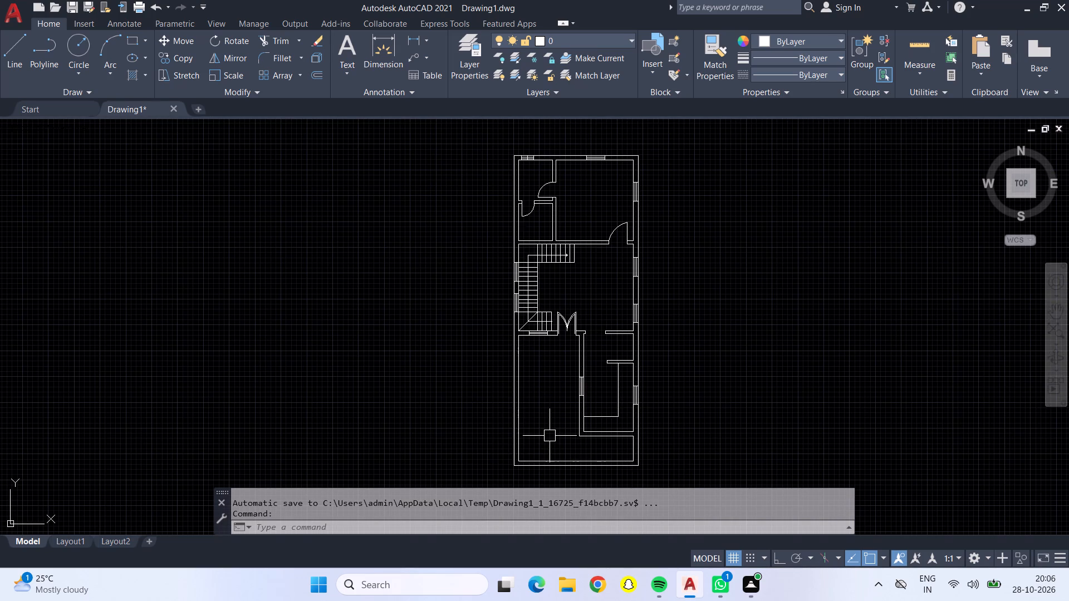
{"action": "scroll", "coordinate": [560, 413], "scroll_direction": "up", "scroll_amount": 2}
{"action": "middle_click_drag", "start_coordinate": [550, 342], "coordinate": [550, 393]}
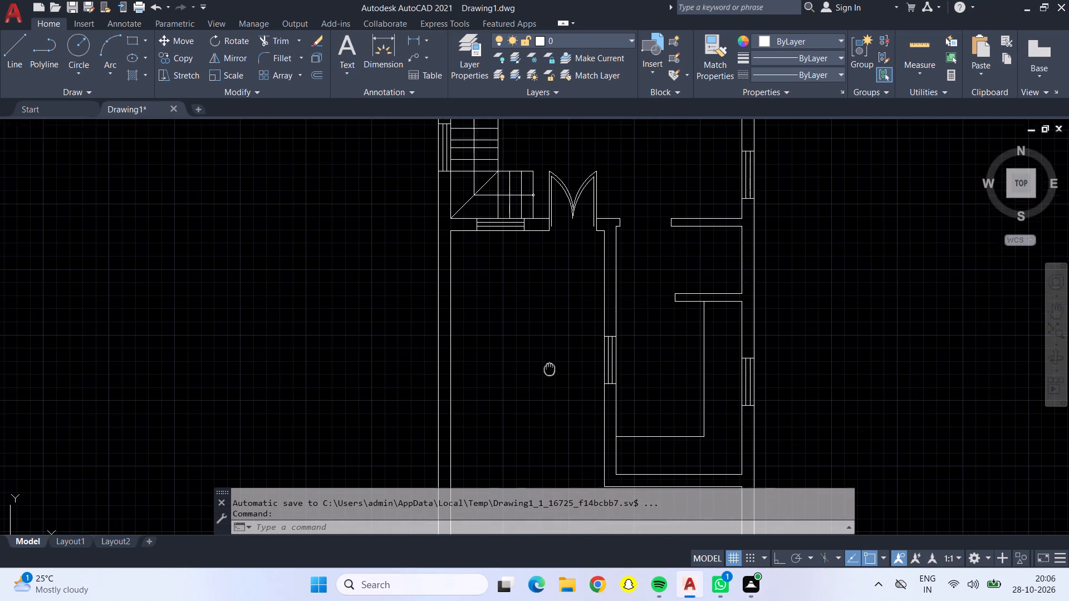
{"action": "middle_click_drag", "start_coordinate": [550, 393], "coordinate": [537, 485]}
{"action": "middle_click_drag", "start_coordinate": [585, 250], "coordinate": [562, 377]}
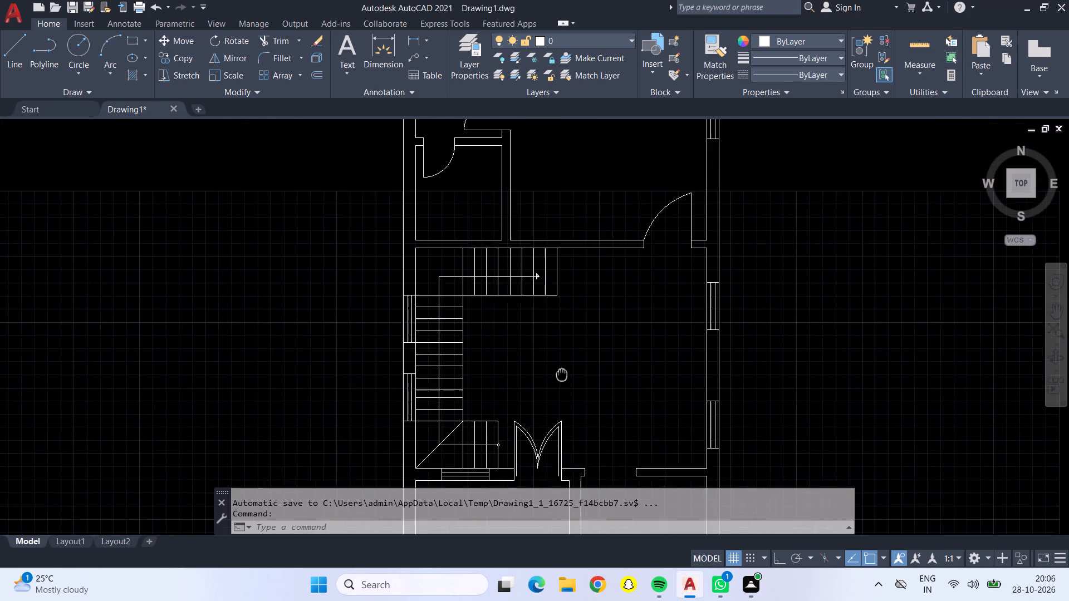
{"action": "middle_click_drag", "start_coordinate": [562, 377], "coordinate": [562, 436]}
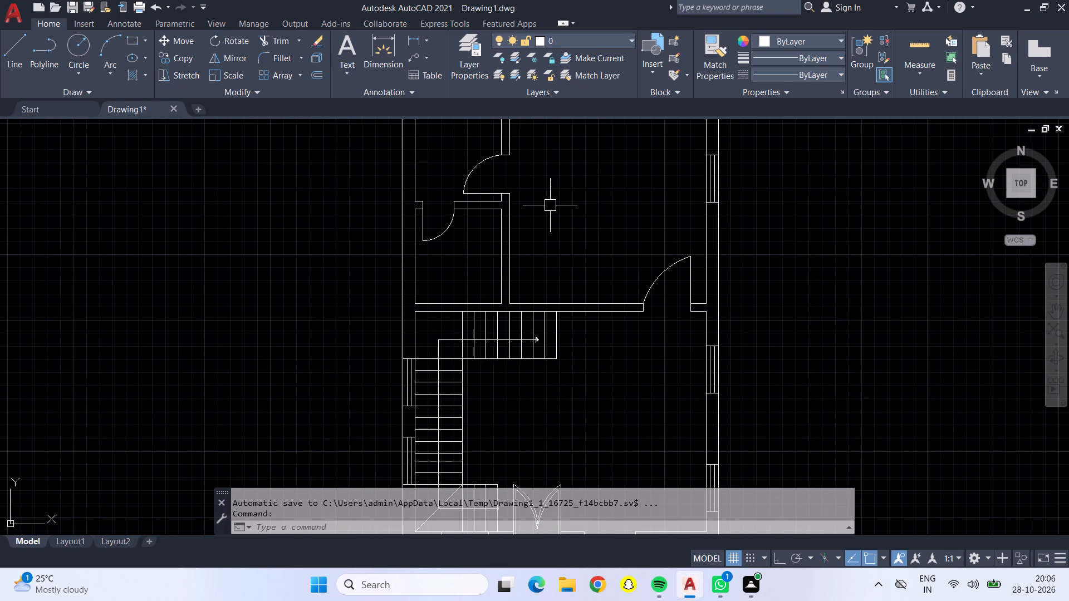
Offset the leaf, swing arc and both jamb lines of the large upper room's bottom door 2" into the opening.
{"action": "key", "text": "o"}
{"action": "key", "text": "Return"}
{"action": "type", "text": "2\""}
{"action": "key", "text": "Return"}
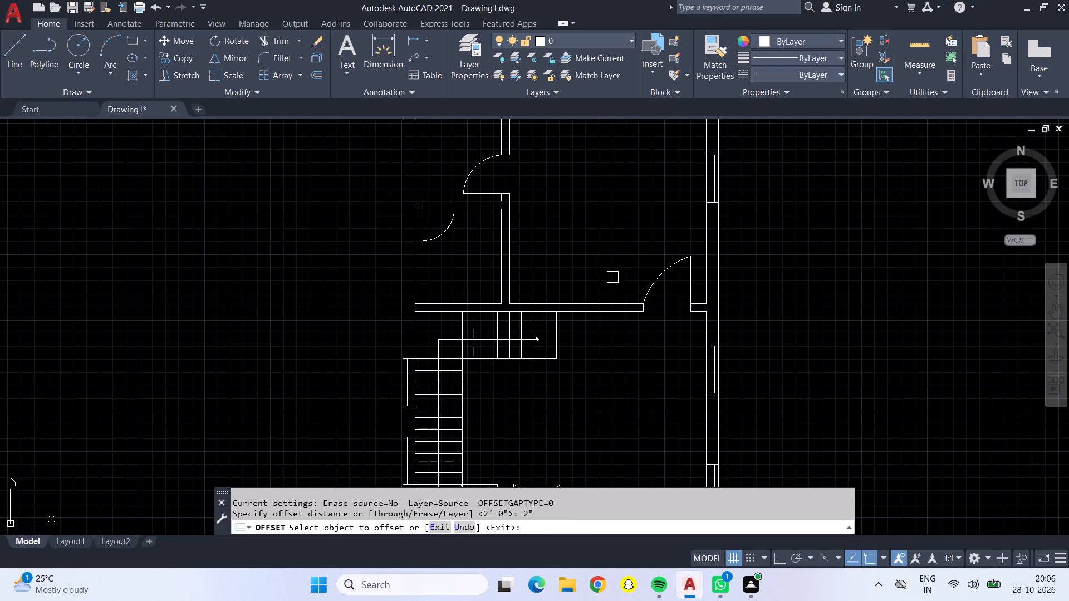
{"action": "scroll", "coordinate": [665, 283], "scroll_direction": "up", "scroll_amount": 2}
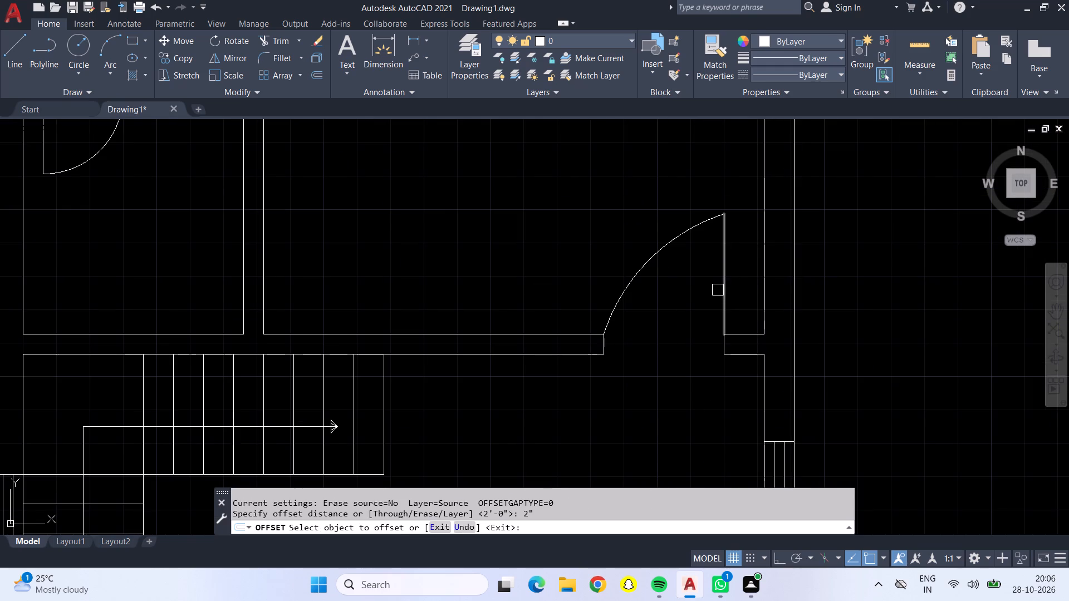
{"action": "left_click_drag", "start_coordinate": [723, 291], "coordinate": [716, 291]}
{"action": "left_click", "coordinate": [684, 289]}
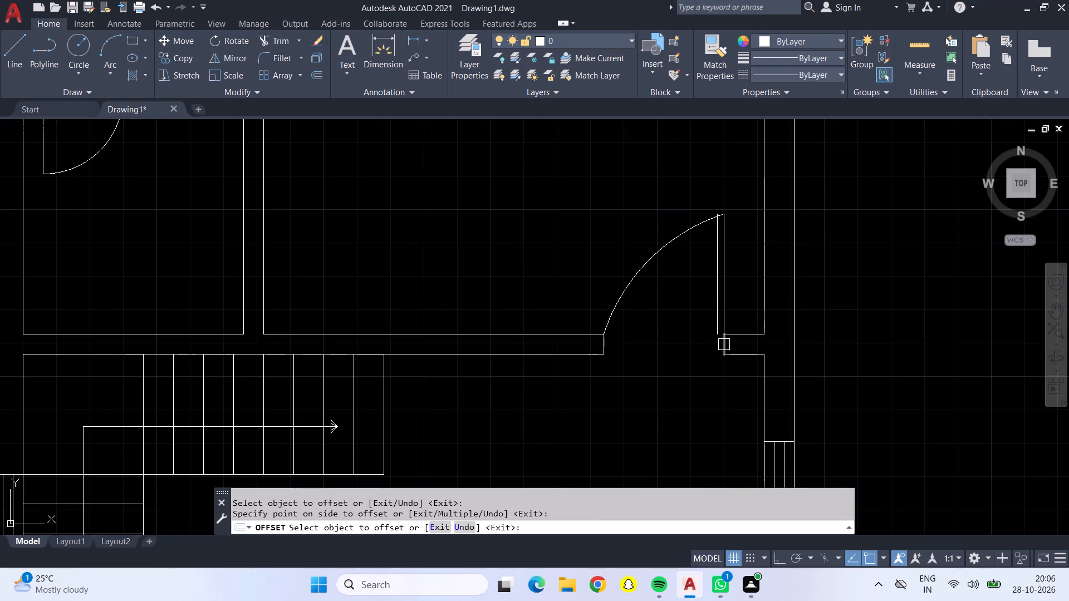
{"action": "left_click", "coordinate": [724, 344]}
{"action": "left_click", "coordinate": [675, 351]}
{"action": "left_click", "coordinate": [652, 262]}
{"action": "left_click", "coordinate": [669, 289]}
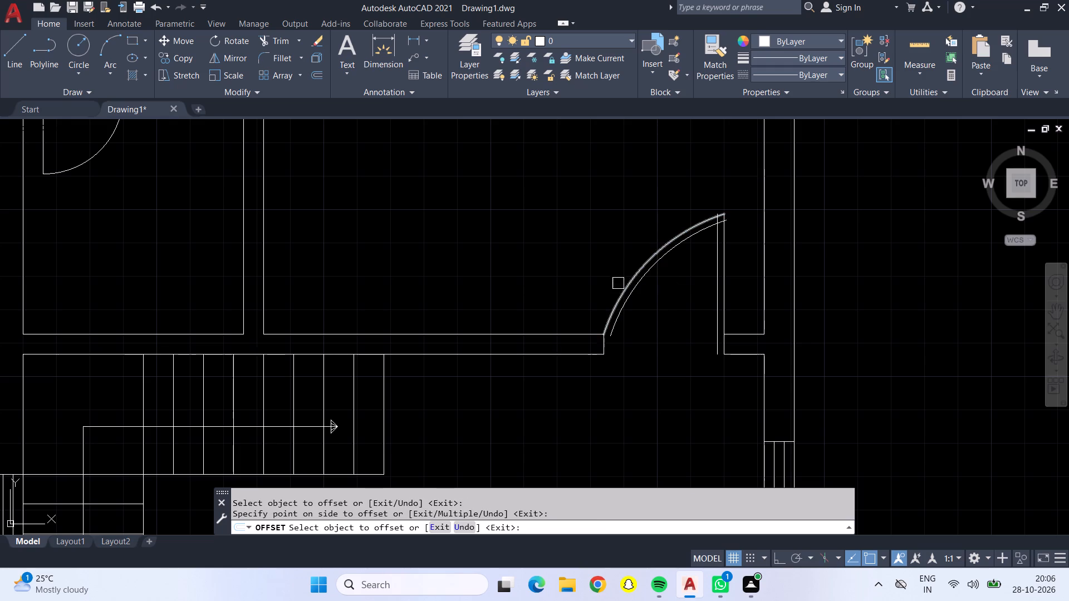
{"action": "left_click_drag", "start_coordinate": [606, 348], "coordinate": [617, 348]}
{"action": "left_click", "coordinate": [666, 340]}
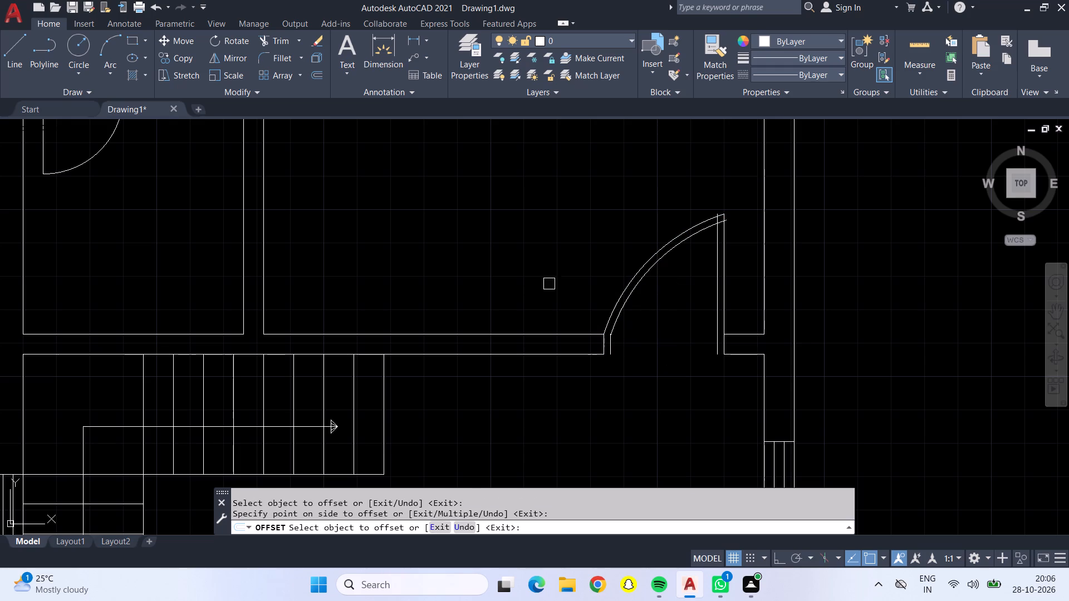
Offset the leaf, swing arc and both jamb lines of the door between the two small left rooms 2" inward.
{"action": "middle_click_drag", "start_coordinate": [420, 145], "coordinate": [846, 336]}
{"action": "left_click", "coordinate": [471, 318]}
{"action": "left_click", "coordinate": [546, 318]}
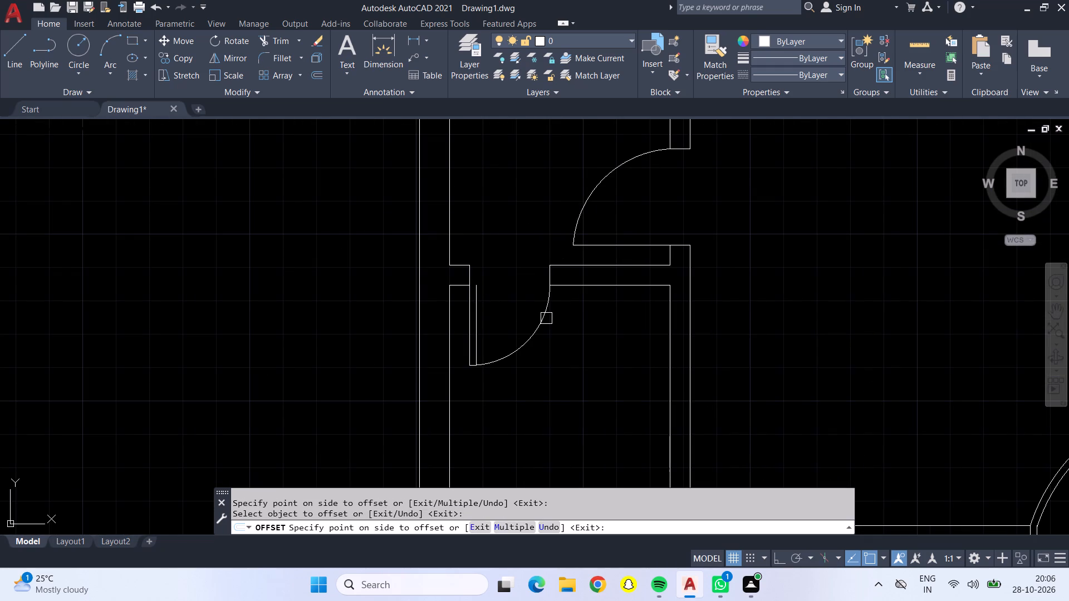
{"action": "left_click", "coordinate": [538, 324]}
{"action": "left_click", "coordinate": [520, 317]}
{"action": "left_click", "coordinate": [470, 273]}
{"action": "left_click", "coordinate": [489, 280]}
{"action": "left_click", "coordinate": [551, 272]}
{"action": "left_click", "coordinate": [519, 268]}
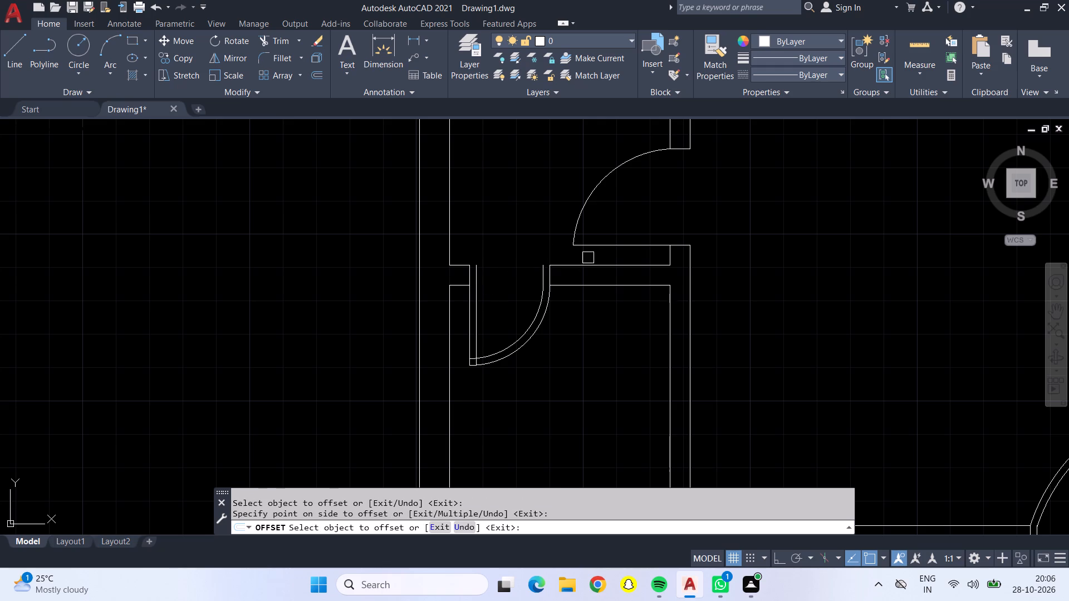
Offset the leaf, swing arc and jamb lines of the door between the top-left and large upper rooms 2" inward.
{"action": "left_click_drag", "start_coordinate": [598, 249], "coordinate": [602, 240]}
{"action": "left_click", "coordinate": [609, 221]}
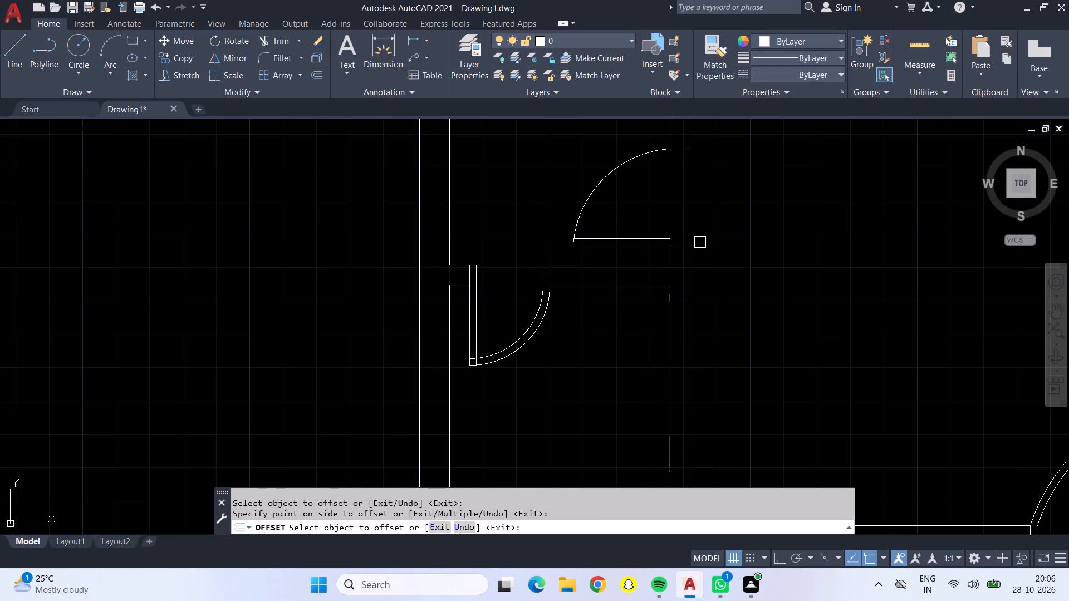
{"action": "left_click", "coordinate": [690, 246]}
{"action": "left_click", "coordinate": [683, 221]}
{"action": "left_click", "coordinate": [646, 155]}
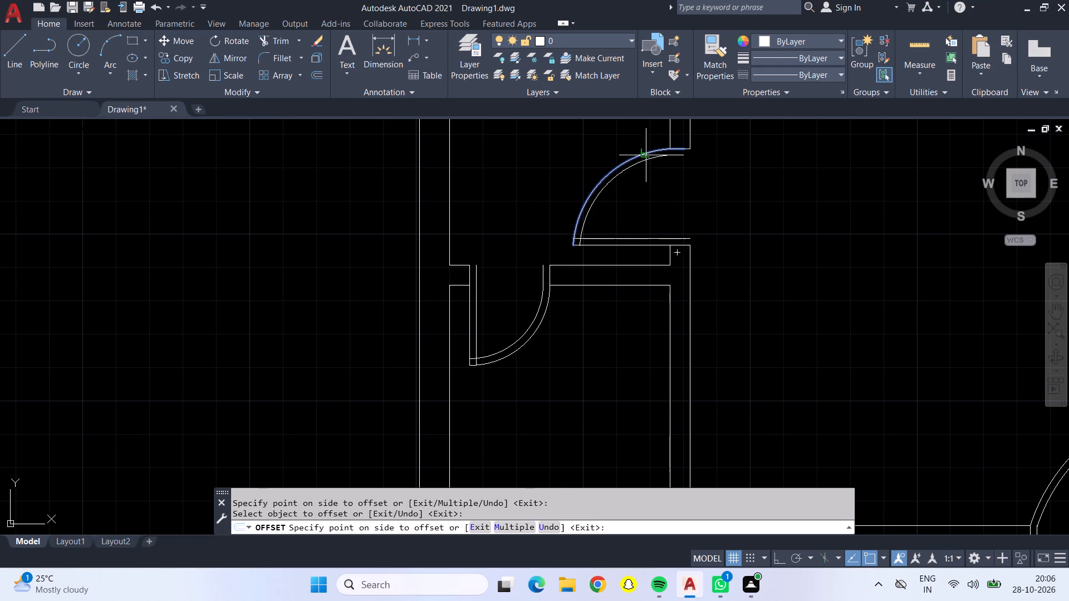
{"action": "left_click", "coordinate": [661, 205]}
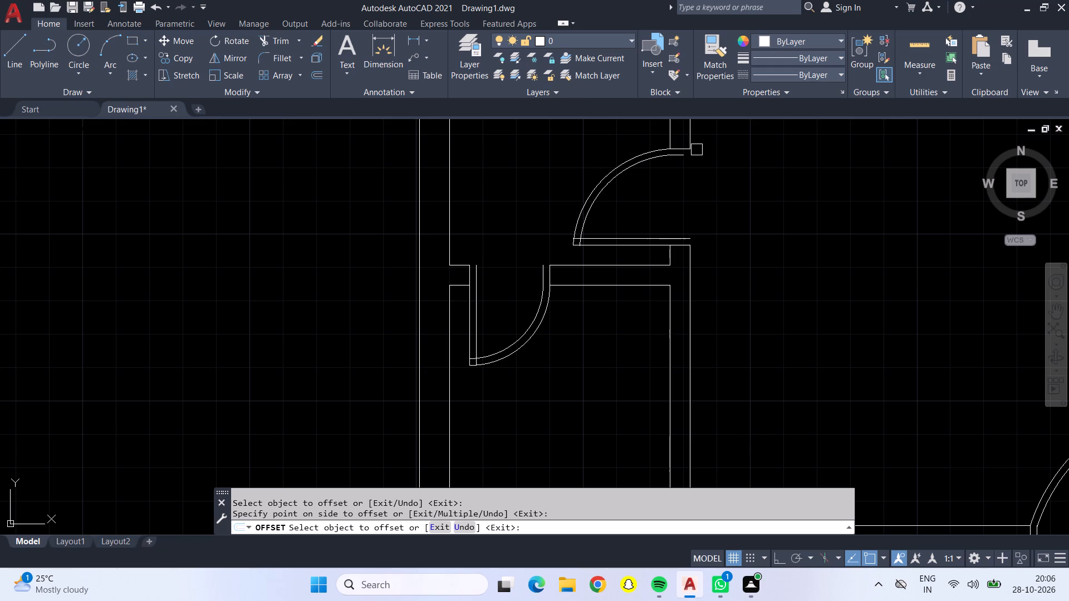
{"action": "left_click", "coordinate": [690, 148]}
{"action": "left_click", "coordinate": [687, 209]}
Offset the counter's vertical and horizontal front edges 2" toward the room's interior.
{"action": "scroll", "coordinate": [565, 340], "scroll_direction": "down", "scroll_amount": 1}
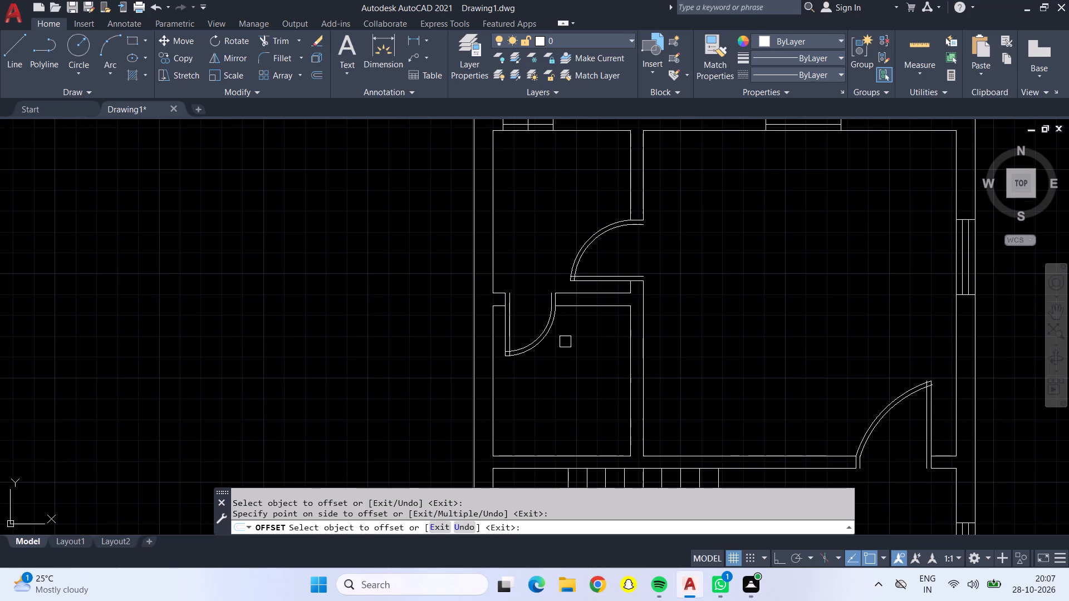
{"action": "middle_click_drag", "start_coordinate": [764, 311], "coordinate": [752, 252]}
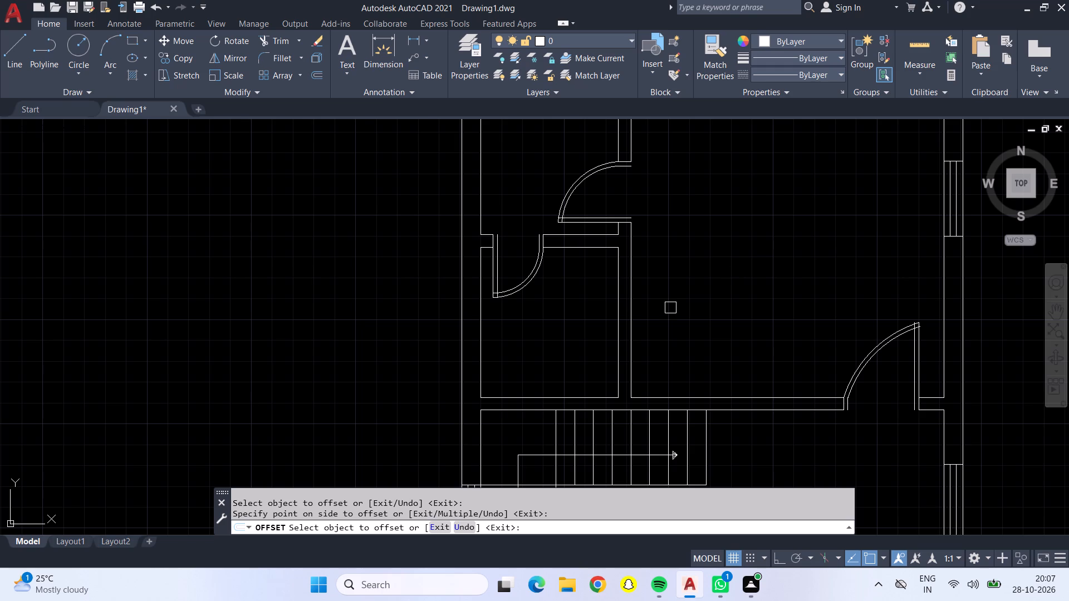
{"action": "scroll", "coordinate": [660, 341], "scroll_direction": "down", "scroll_amount": 2}
{"action": "middle_click_drag", "start_coordinate": [678, 405], "coordinate": [687, 310]}
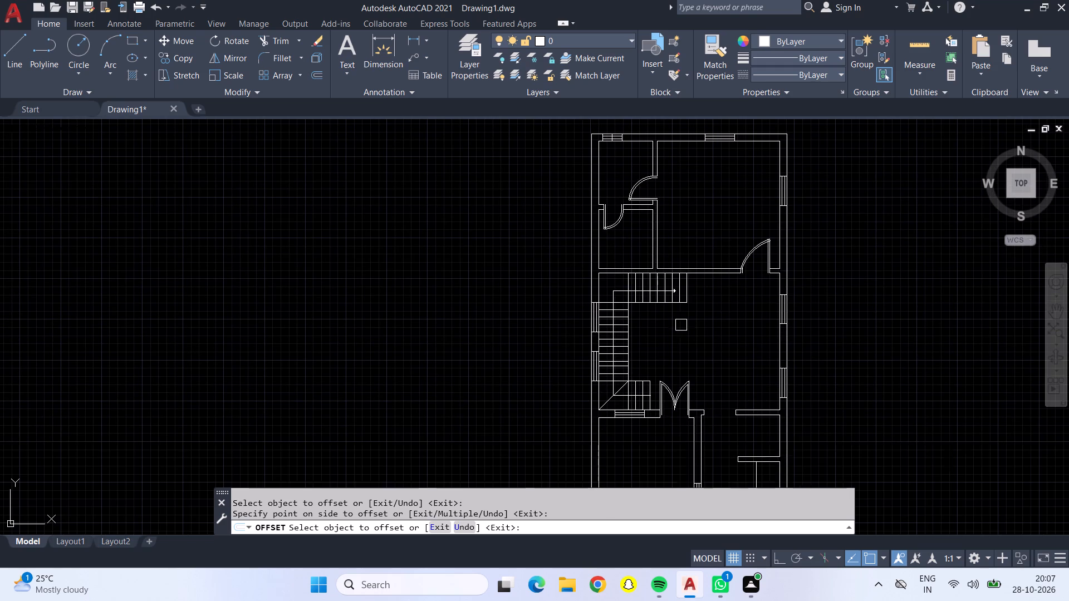
{"action": "middle_click_drag", "start_coordinate": [665, 375], "coordinate": [669, 190]}
{"action": "scroll", "coordinate": [674, 331], "scroll_direction": "down", "scroll_amount": 1}
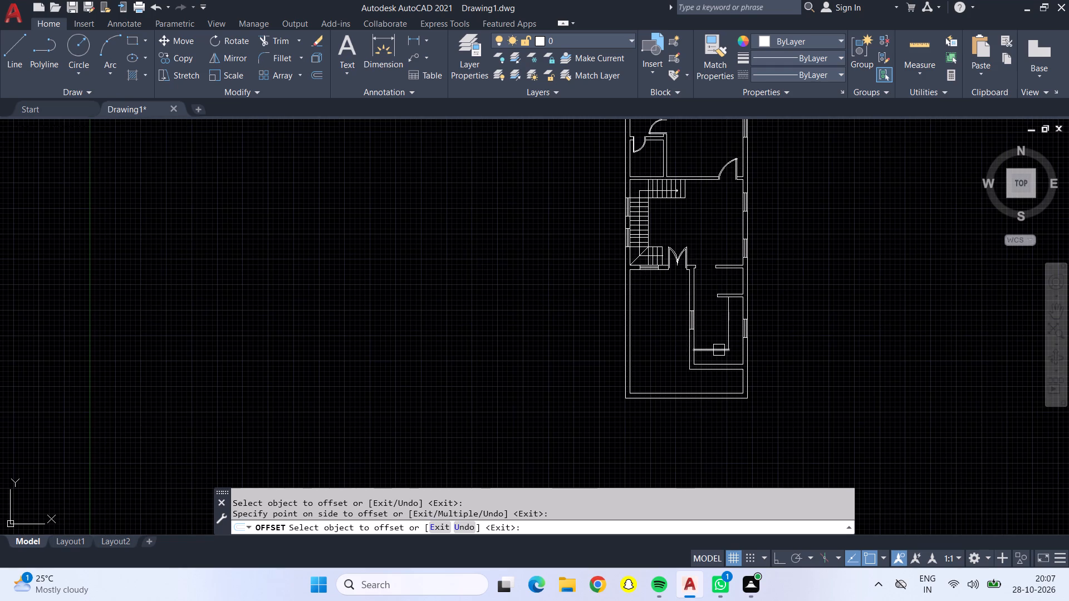
{"action": "scroll", "coordinate": [705, 405], "scroll_direction": "up", "scroll_amount": 2}
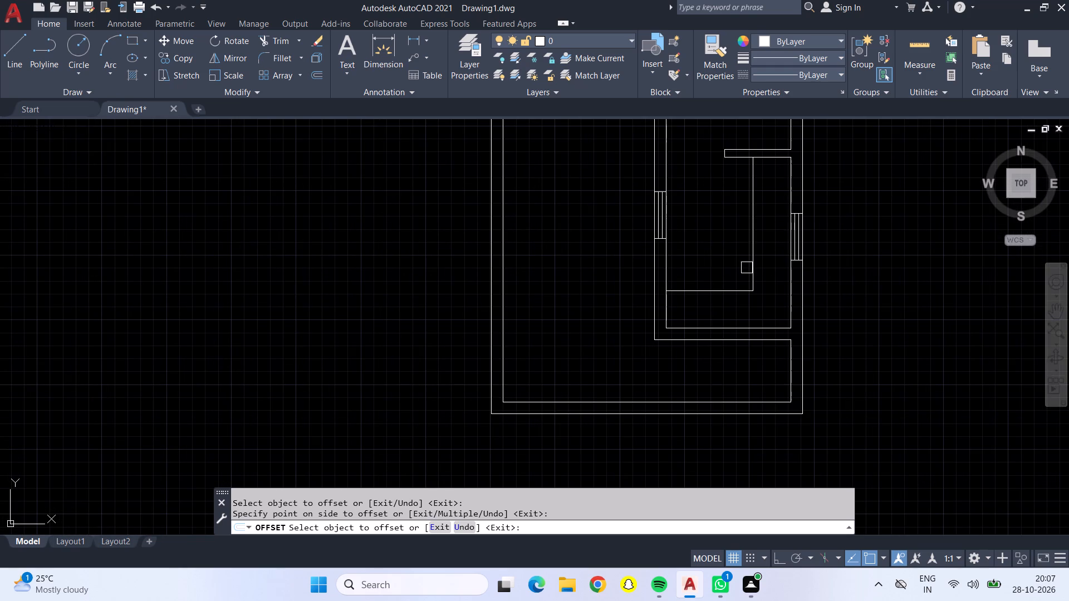
{"action": "left_click", "coordinate": [730, 262]}
{"action": "left_click_drag", "start_coordinate": [750, 270], "coordinate": [733, 268]}
{"action": "left_click", "coordinate": [717, 264]}
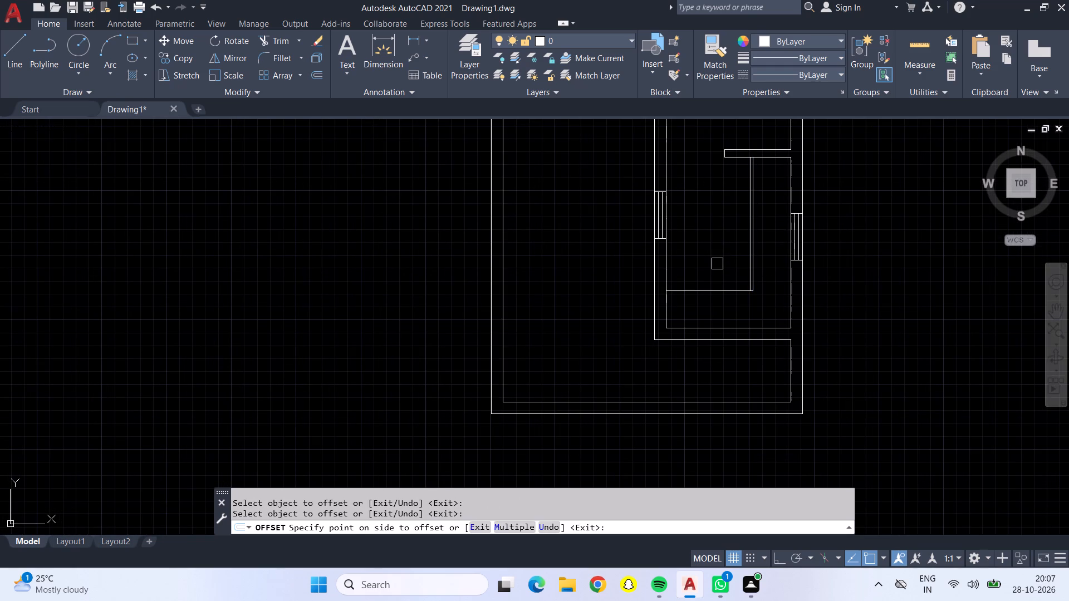
{"action": "left_click", "coordinate": [715, 289]}
{"action": "left_click", "coordinate": [716, 263]}
{"action": "key", "text": "Escape"}
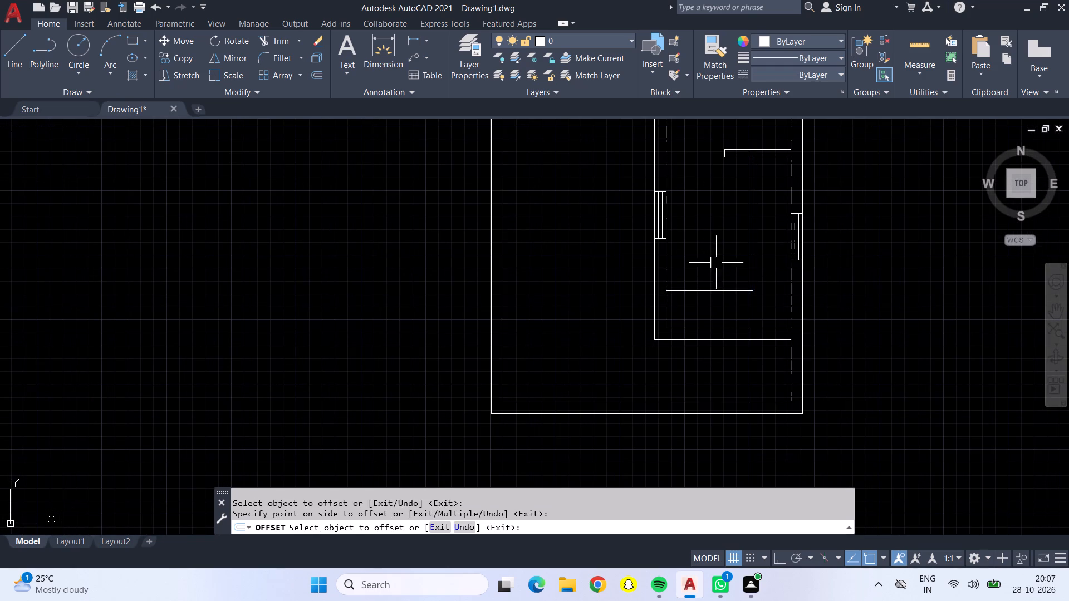
Trim the overlapping ends of the offset counter lines at the counter's corner.
{"action": "left_click", "coordinate": [279, 36]}
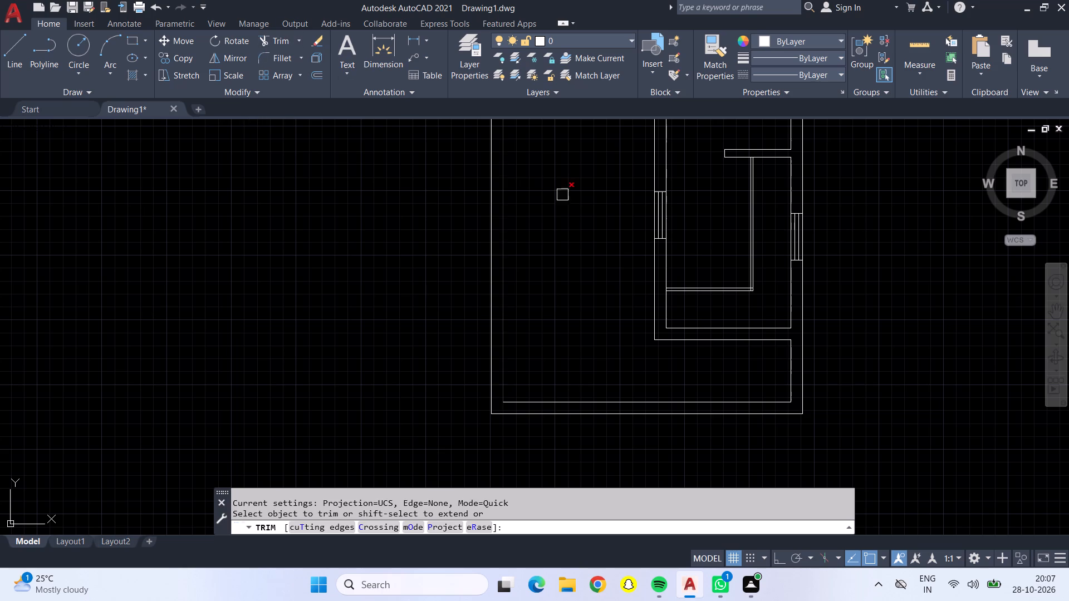
{"action": "scroll", "coordinate": [747, 292], "scroll_direction": "up", "scroll_amount": 5}
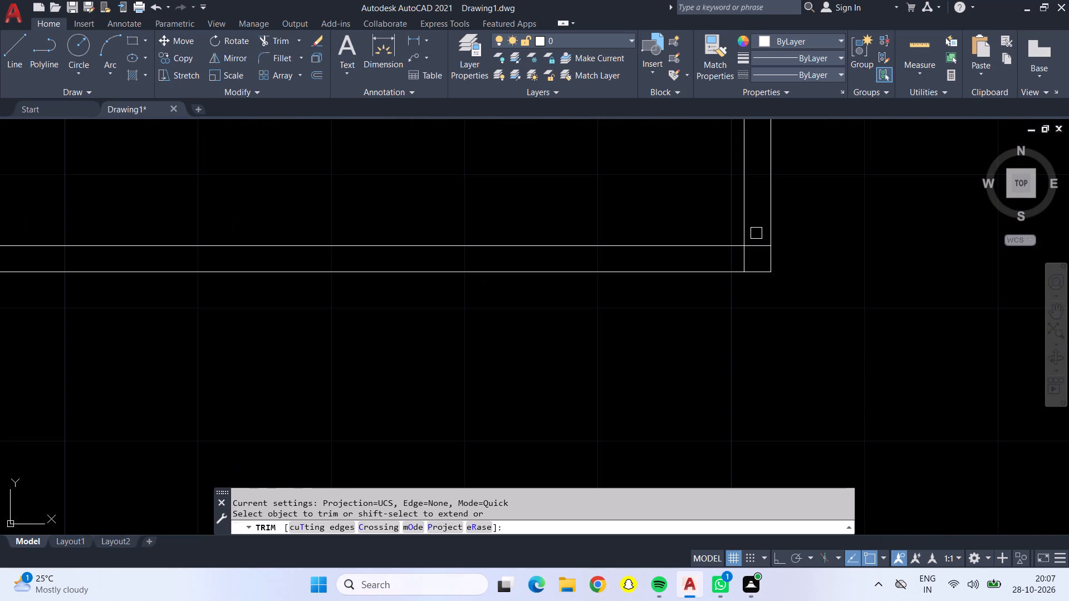
{"action": "scroll", "coordinate": [756, 249], "scroll_direction": "up", "scroll_amount": 4}
{"action": "left_click_drag", "start_coordinate": [739, 188], "coordinate": [599, 314]}
{"action": "scroll", "coordinate": [594, 313], "scroll_direction": "down", "scroll_amount": 2}
{"action": "scroll", "coordinate": [594, 313], "scroll_direction": "up", "scroll_amount": 1}
{"action": "scroll", "coordinate": [594, 313], "scroll_direction": "down", "scroll_amount": 2}
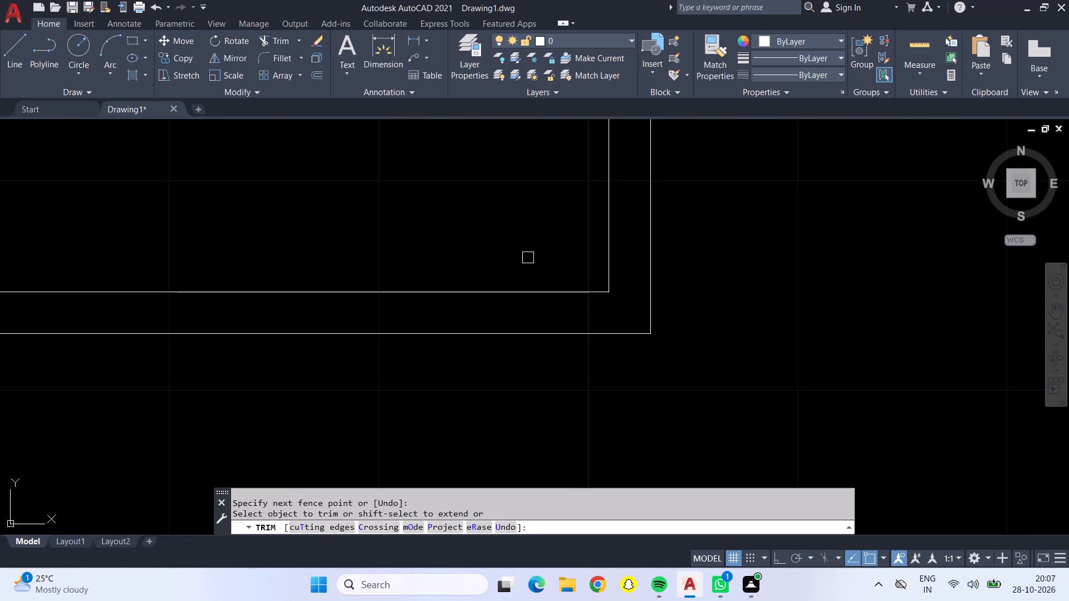
{"action": "middle_click_drag", "start_coordinate": [444, 237], "coordinate": [1068, 122]}
{"action": "scroll", "coordinate": [631, 193], "scroll_direction": "down", "scroll_amount": 3}
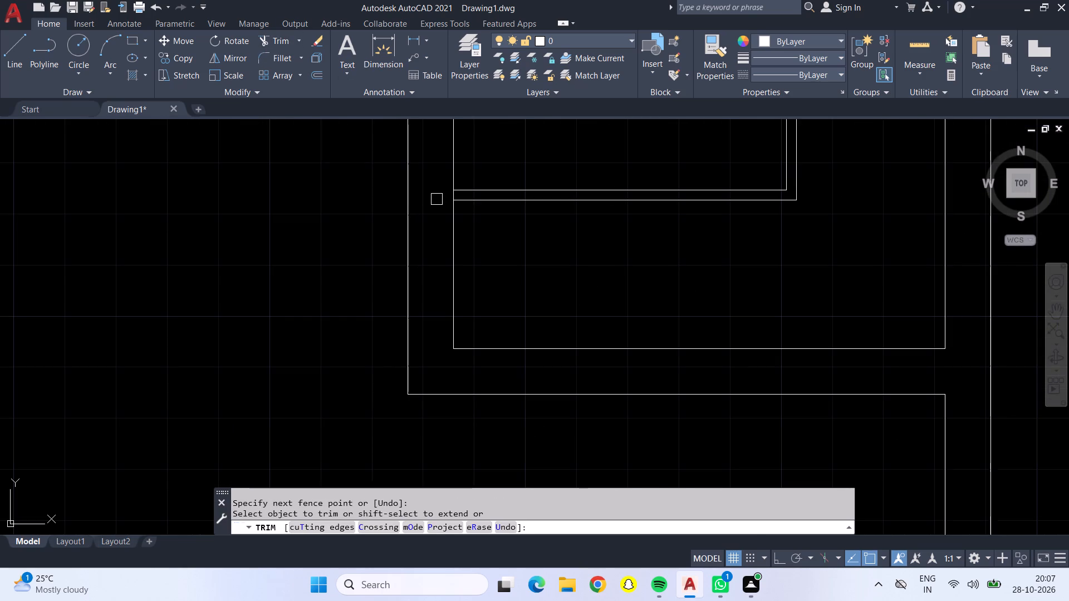
{"action": "scroll", "coordinate": [438, 200], "scroll_direction": "up", "scroll_amount": 4}
{"action": "left_click", "coordinate": [522, 156]}
{"action": "scroll", "coordinate": [493, 186], "scroll_direction": "down", "scroll_amount": 4}
{"action": "scroll", "coordinate": [571, 220], "scroll_direction": "down", "scroll_amount": 3}
{"action": "middle_click_drag", "start_coordinate": [615, 159], "coordinate": [606, 293]}
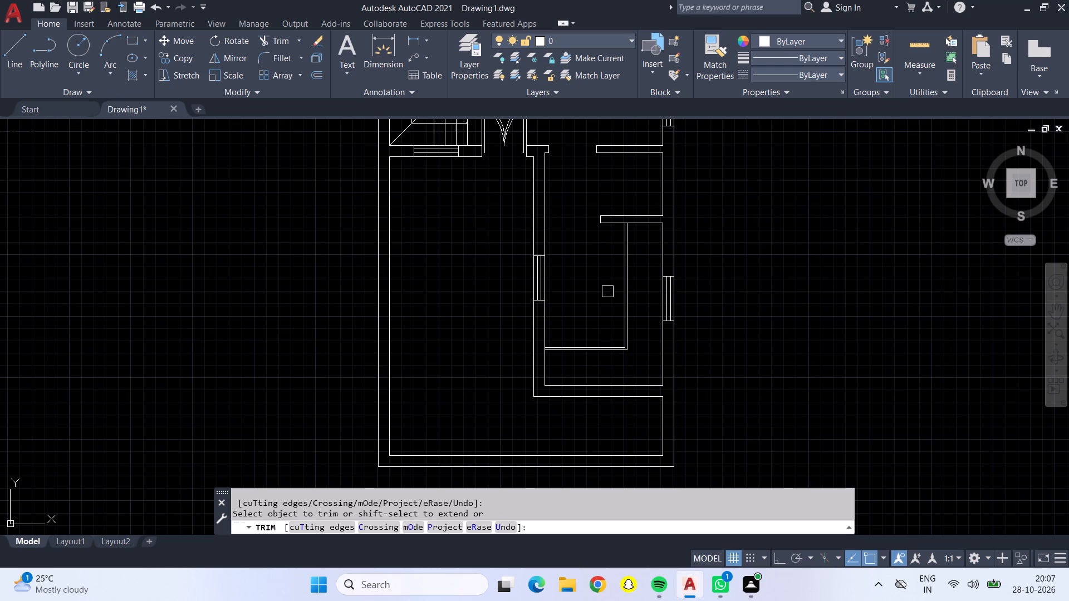
{"action": "key", "text": "Escape"}
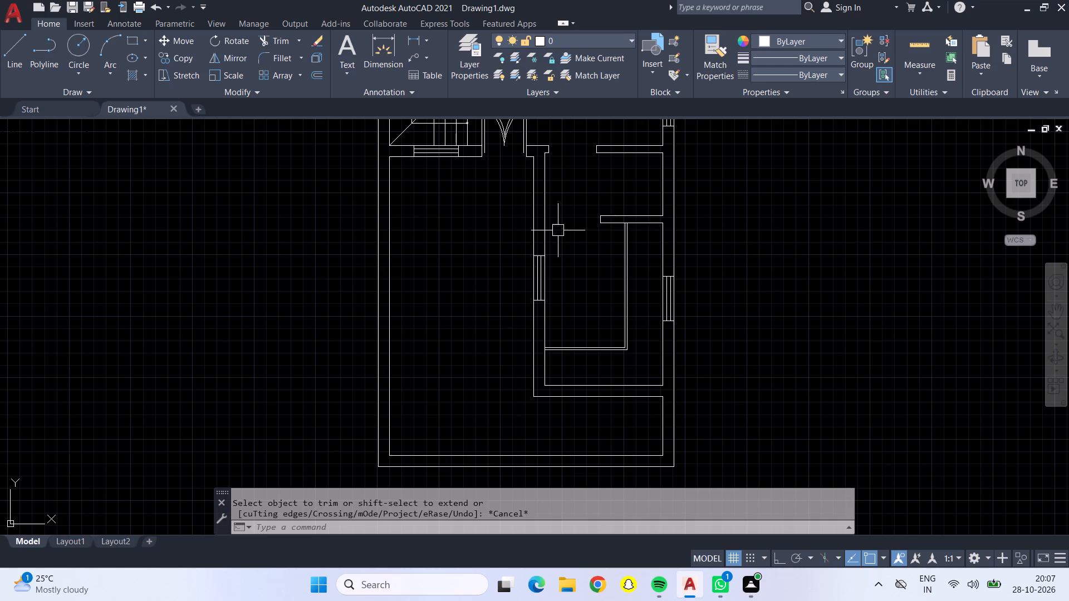
Insert the Sink - Oval top and Toilet - top blocks from House Designer.dwg in the empty area left of the plan.
{"action": "middle_click_drag", "start_coordinate": [568, 226], "coordinate": [619, 314]}
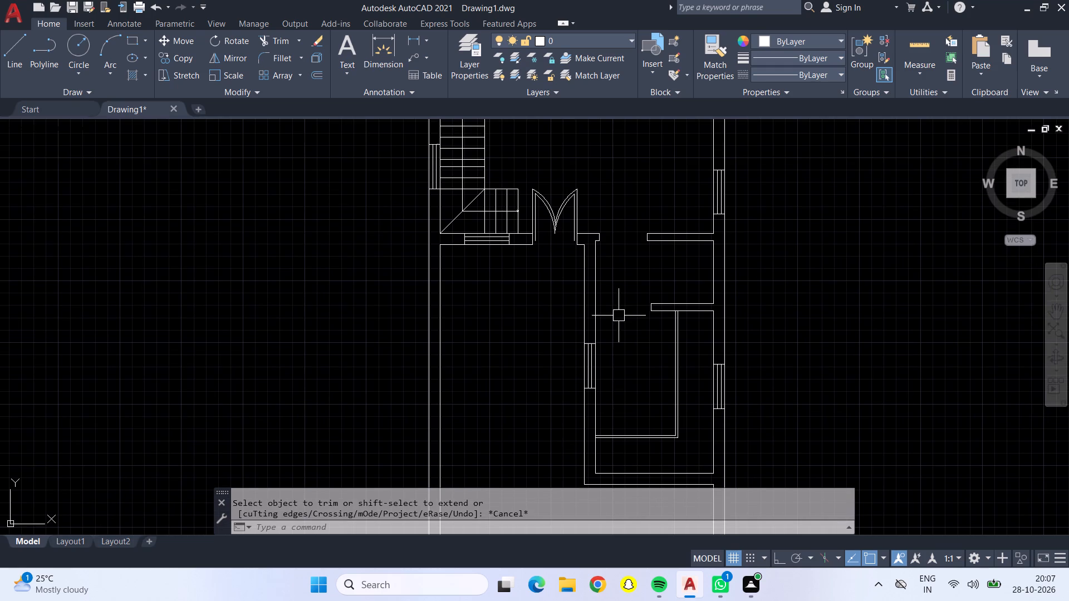
{"action": "key", "text": "ctrl+2"}
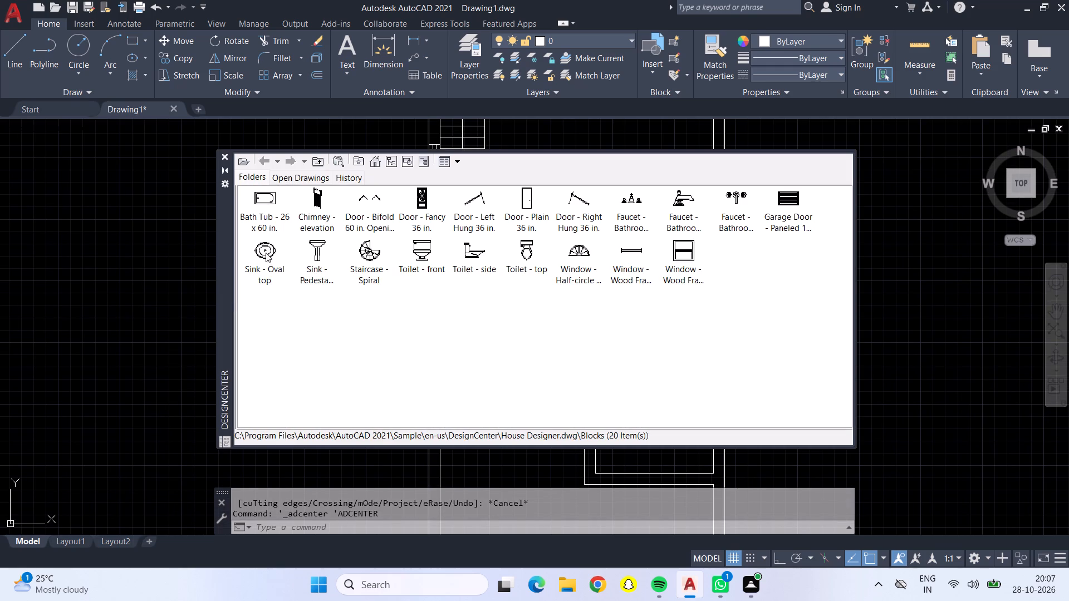
{"action": "left_click_drag", "start_coordinate": [266, 253], "coordinate": [163, 214]}
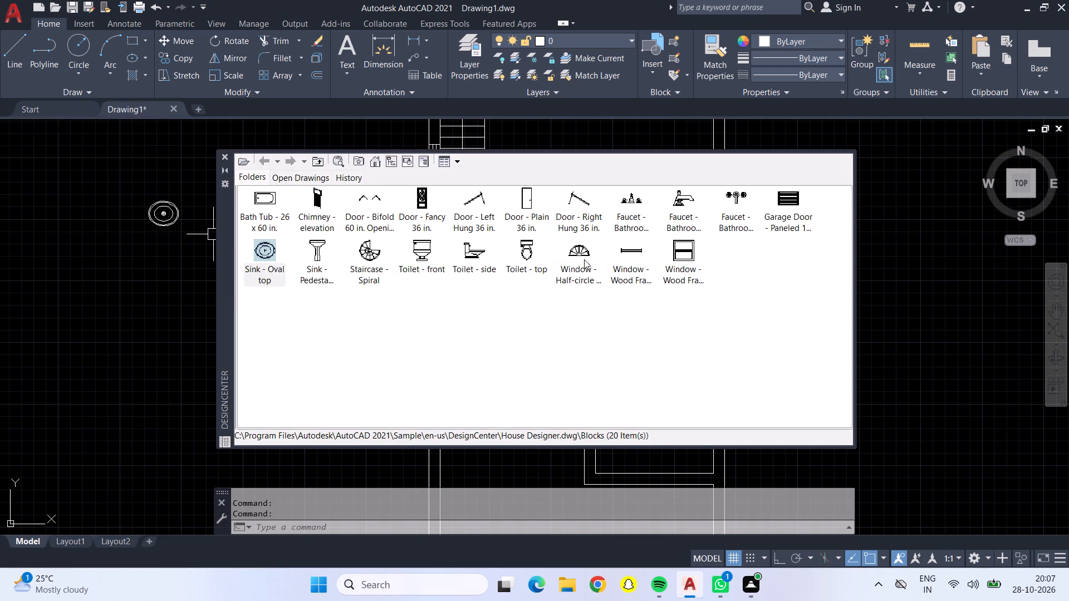
{"action": "left_click_drag", "start_coordinate": [527, 249], "coordinate": [126, 216]}
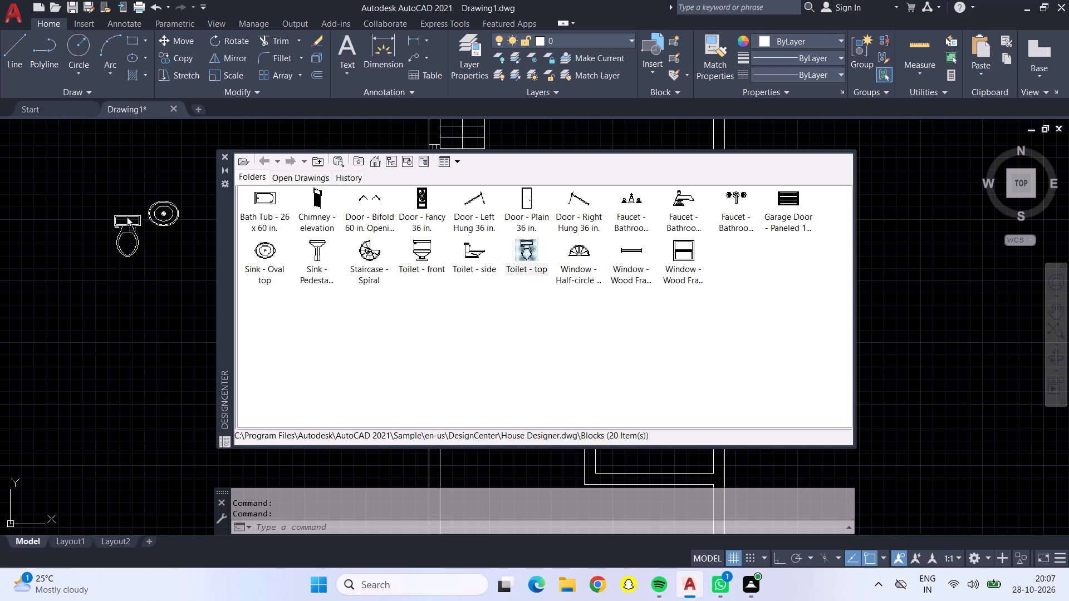
Place the toilet block beside the oval sink and insert the top-view bathroom faucet block from House Designer.dwg just below them.
{"action": "left_click_drag", "start_coordinate": [126, 216], "coordinate": [121, 206]}
{"action": "left_click_drag", "start_coordinate": [738, 200], "coordinate": [161, 284]}
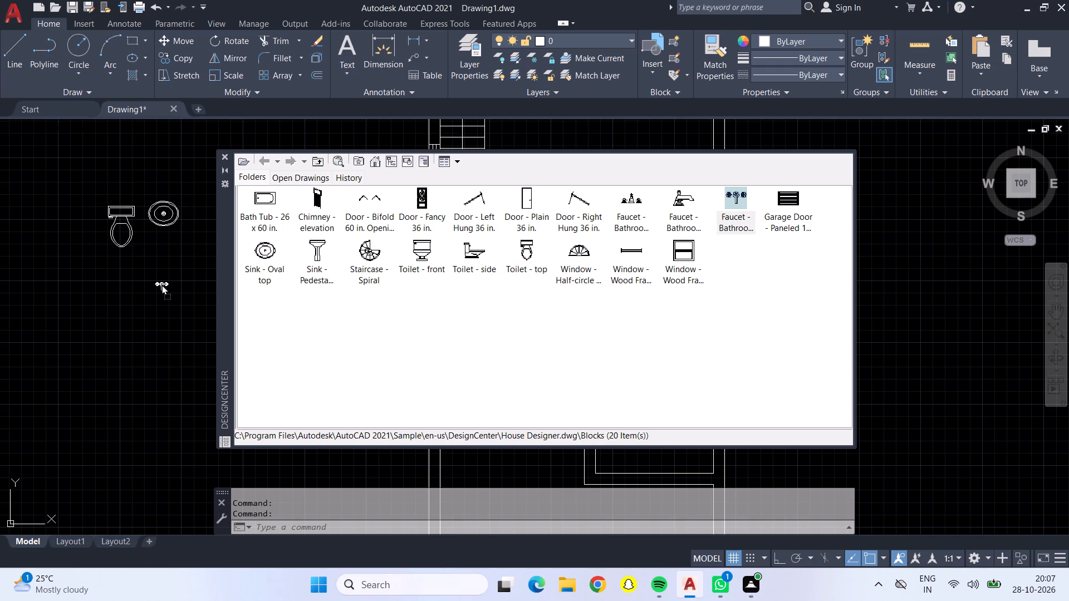
{"action": "left_click_drag", "start_coordinate": [161, 284], "coordinate": [153, 258]}
Browse back to the DesignCenter sample folder that holds the block library drawings.
{"action": "left_click", "coordinate": [375, 161]}
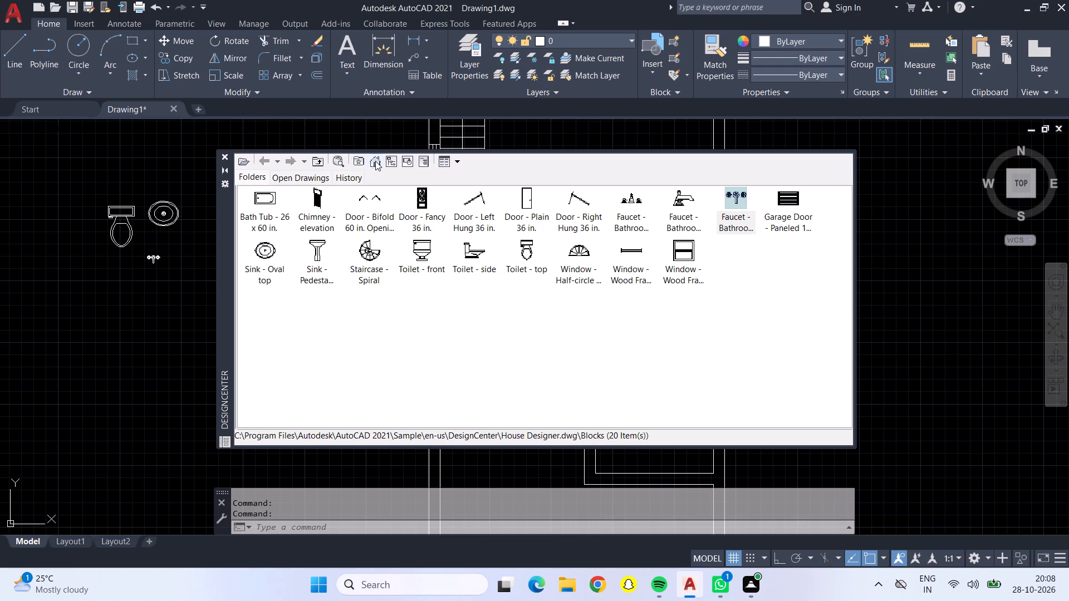
{"action": "double_click", "coordinate": [366, 193]}
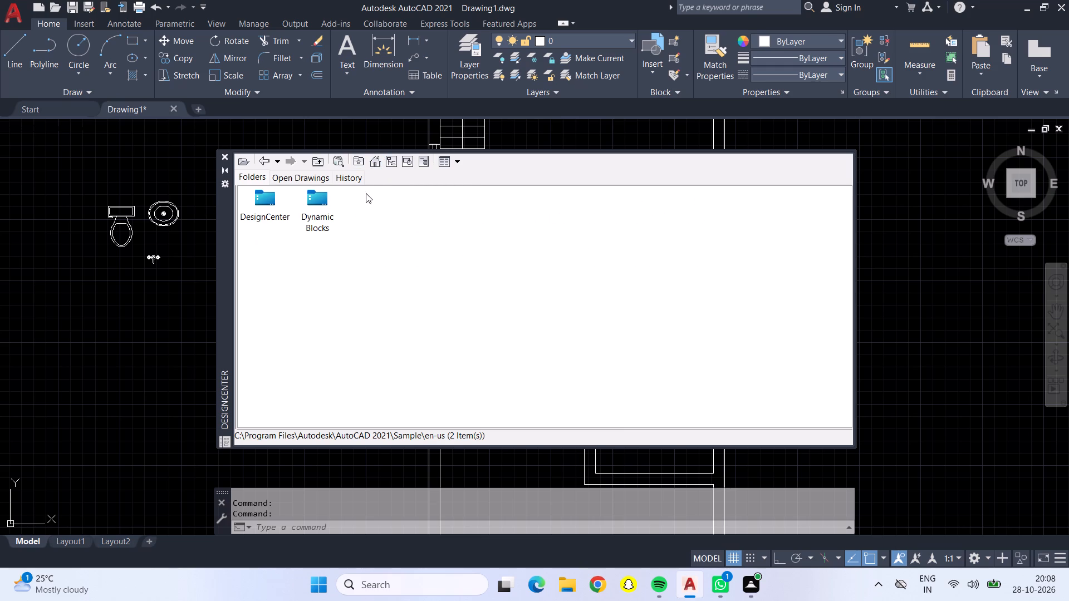
{"action": "double_click", "coordinate": [263, 200]}
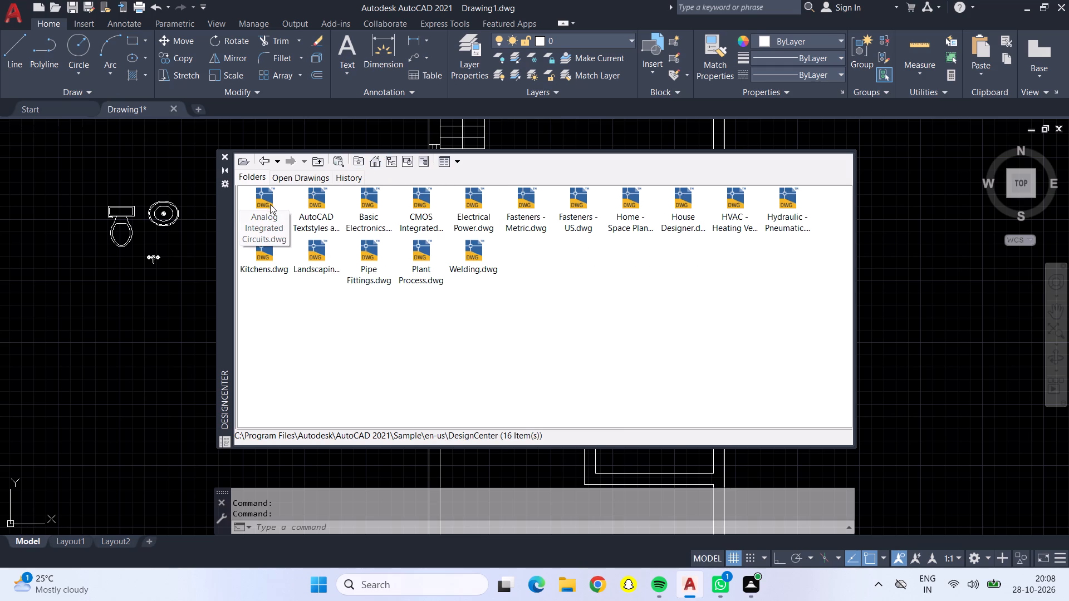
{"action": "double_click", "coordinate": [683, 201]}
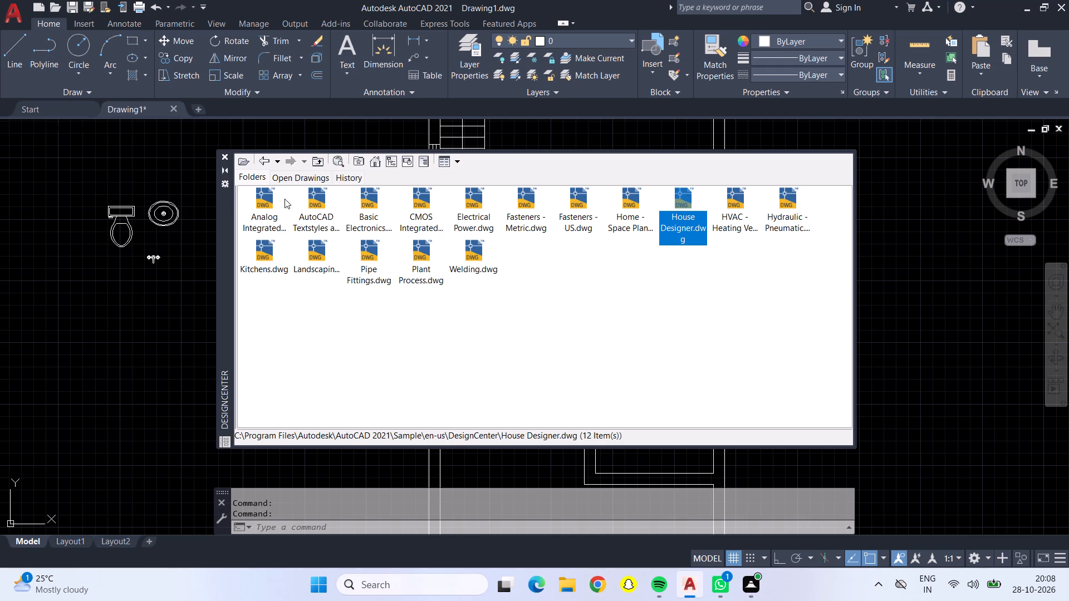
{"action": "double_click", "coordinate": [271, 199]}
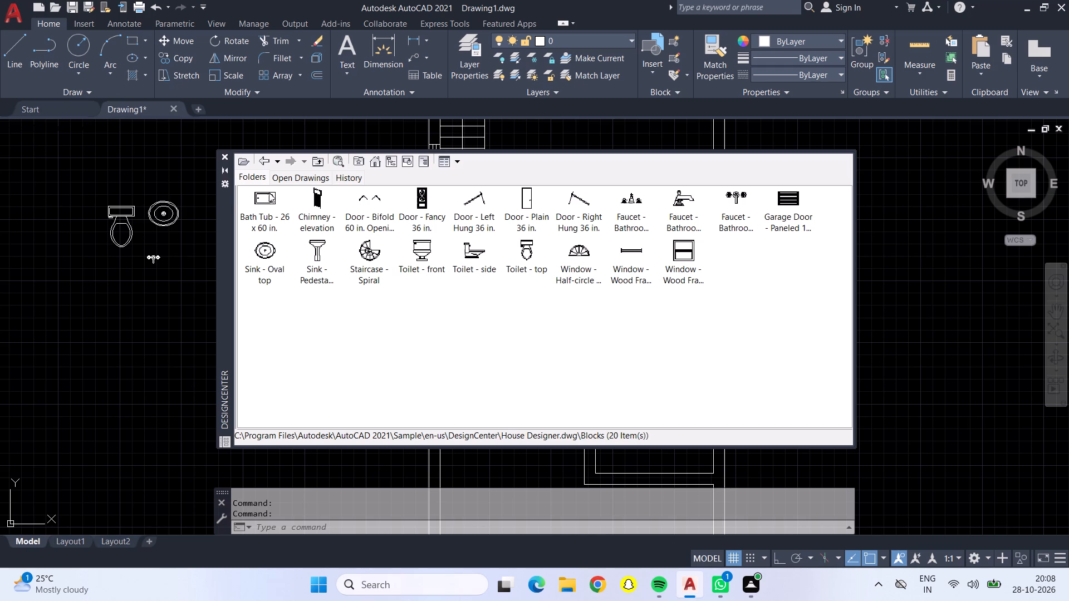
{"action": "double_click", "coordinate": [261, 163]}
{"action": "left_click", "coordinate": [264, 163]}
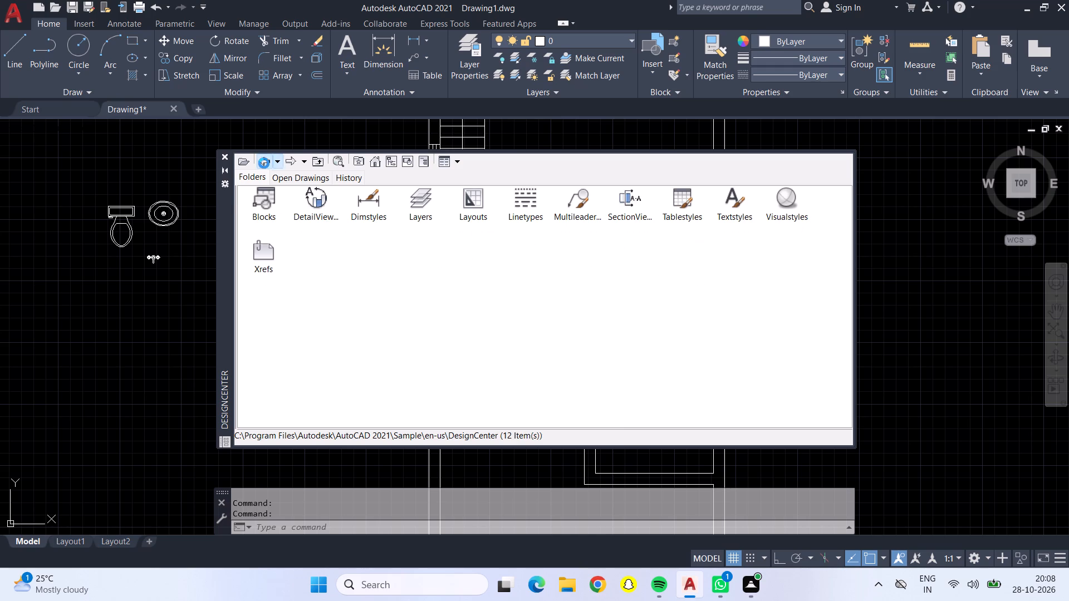
Insert the Bed - Queen block from Home - Space Planner.dwg below the bathroom fixtures, with a Lamp - Table block on each side of its headboard.
{"action": "double_click", "coordinate": [621, 206]}
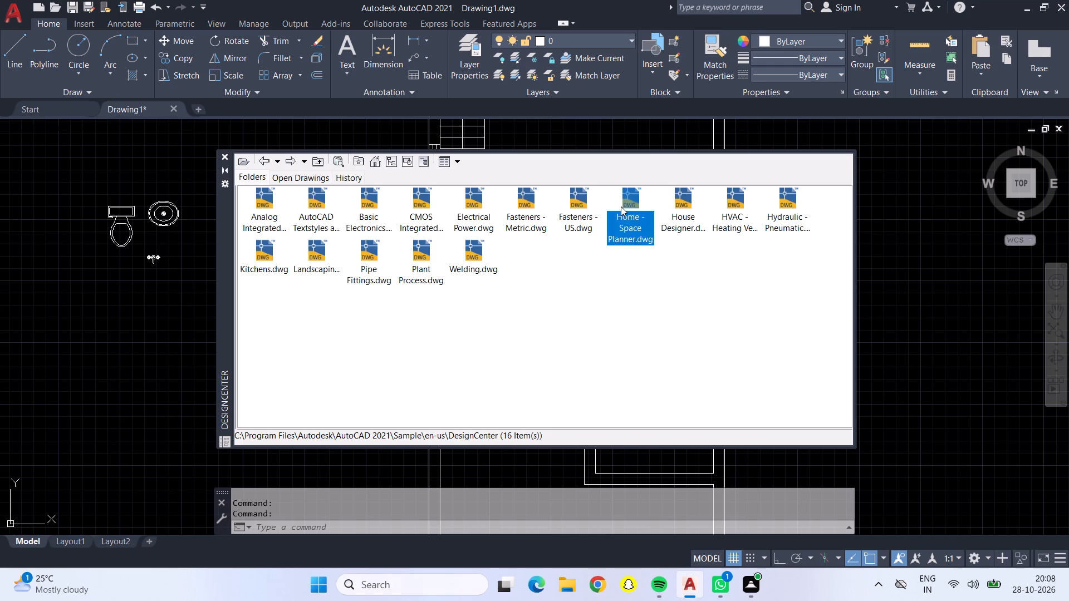
{"action": "double_click", "coordinate": [258, 193]}
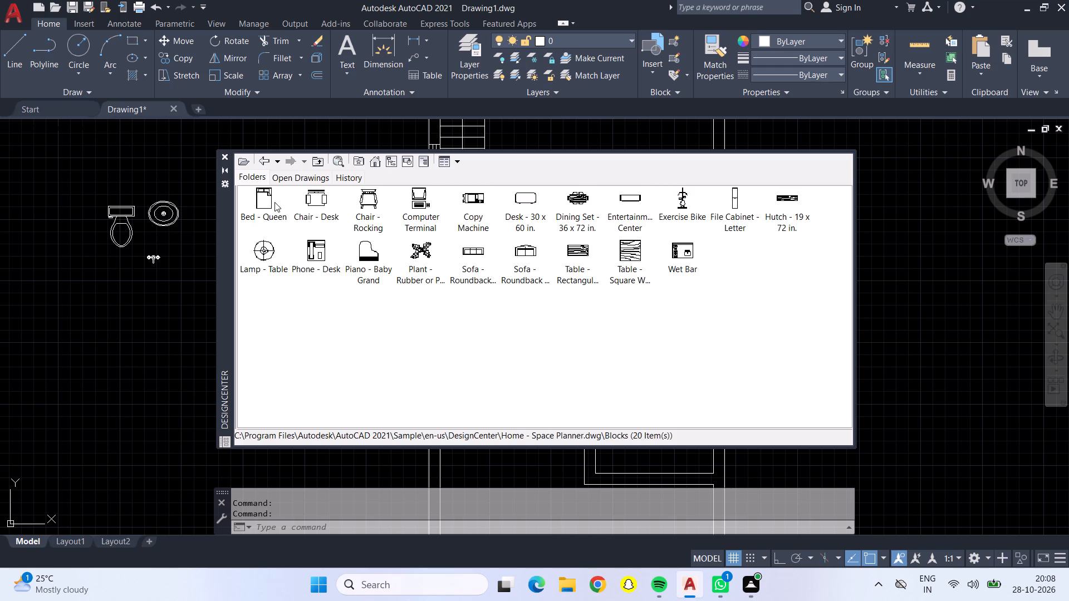
{"action": "left_click_drag", "start_coordinate": [263, 204], "coordinate": [81, 326]}
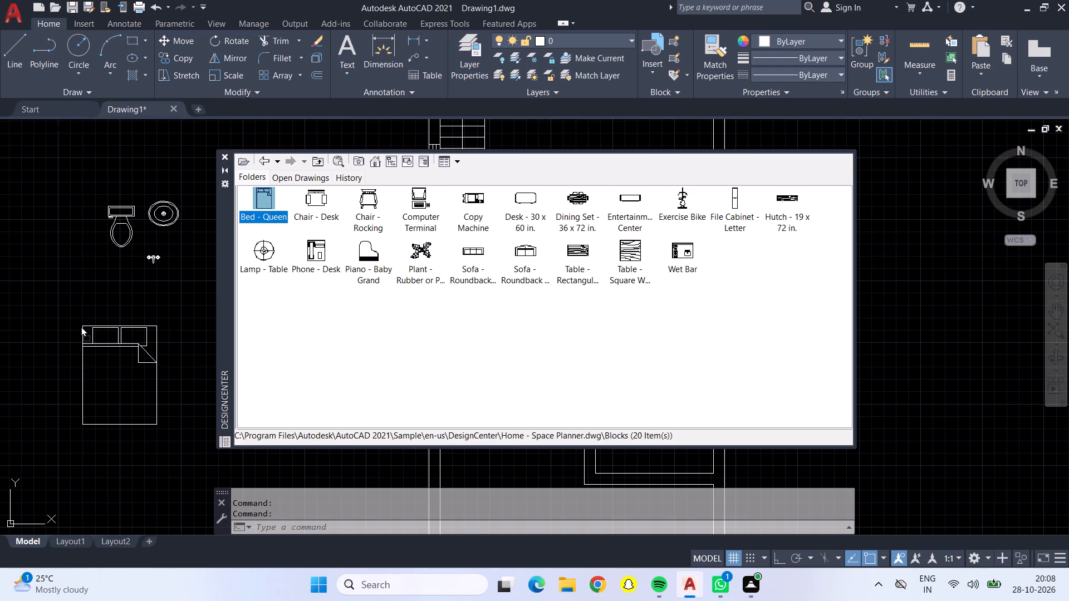
{"action": "left_click_drag", "start_coordinate": [81, 326], "coordinate": [80, 326]}
{"action": "left_click_drag", "start_coordinate": [257, 249], "coordinate": [253, 251]}
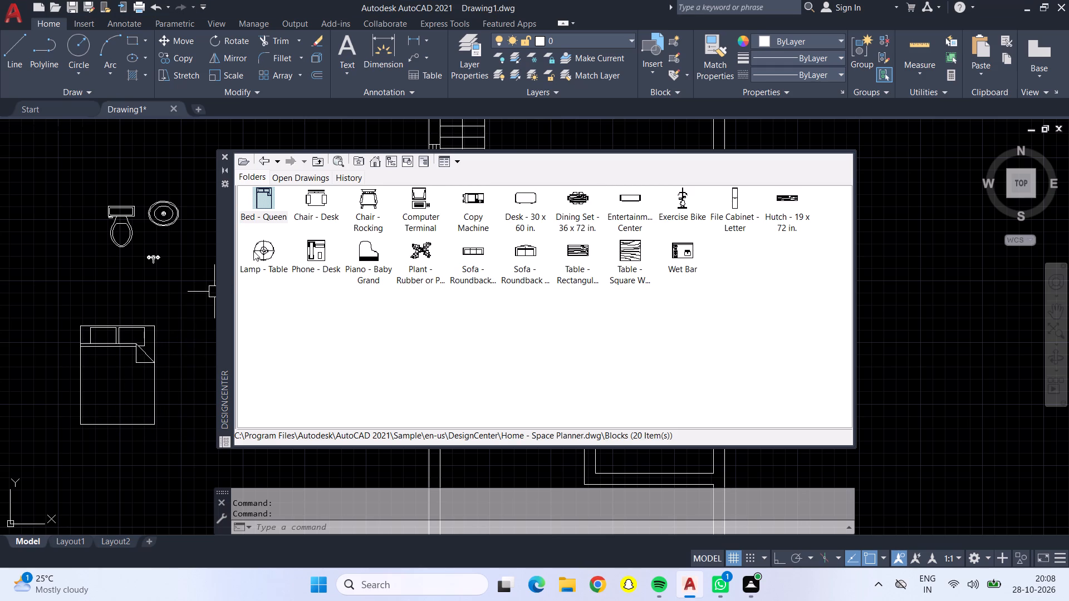
{"action": "left_click_drag", "start_coordinate": [253, 251], "coordinate": [161, 335]}
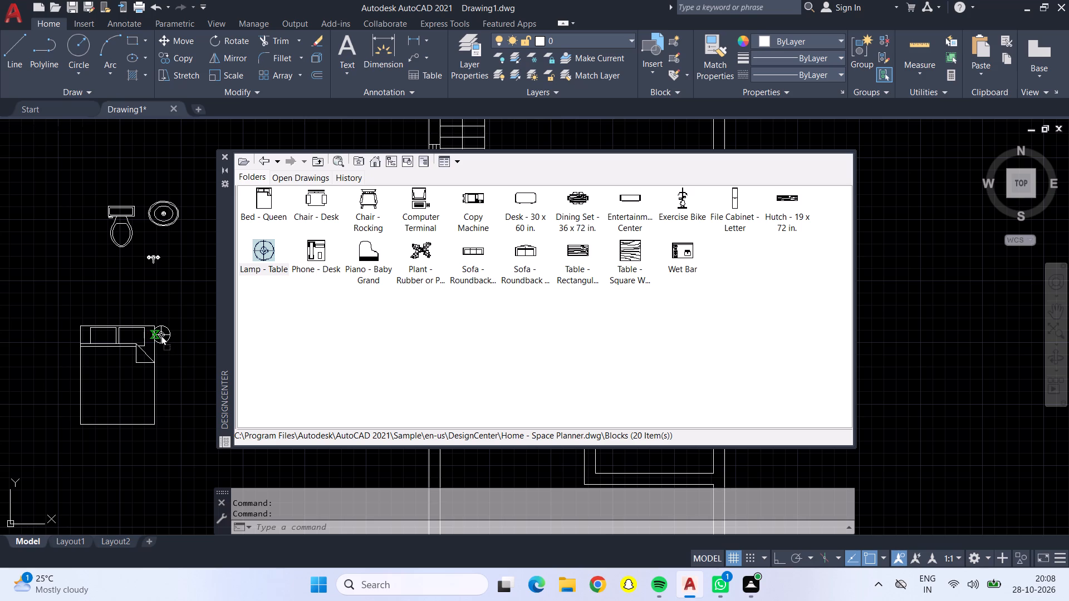
{"action": "left_click_drag", "start_coordinate": [161, 335], "coordinate": [164, 336]}
{"action": "left_click_drag", "start_coordinate": [258, 255], "coordinate": [70, 342]}
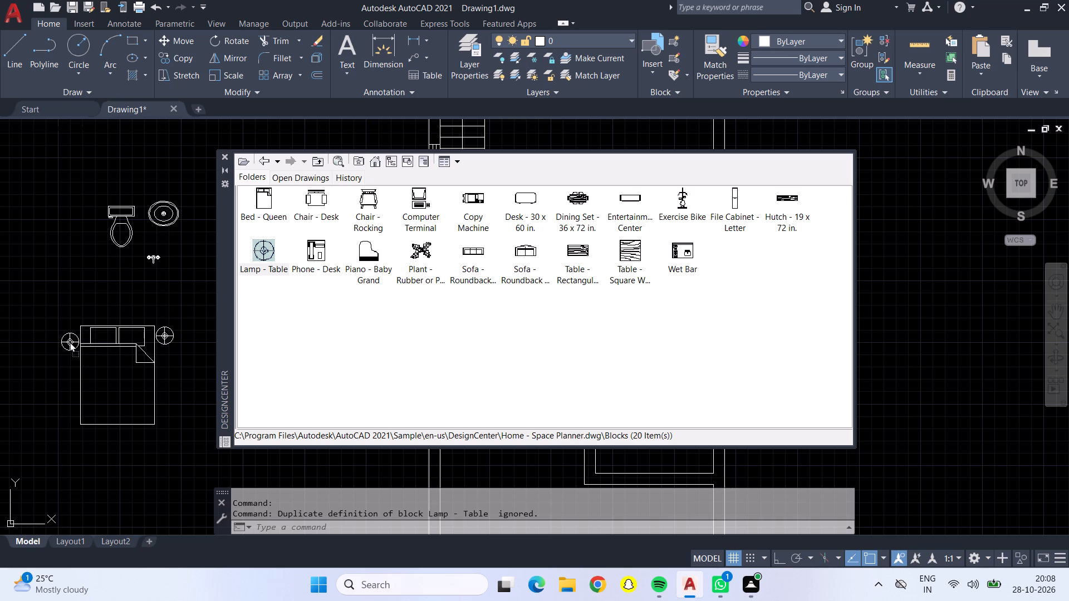
{"action": "left_click_drag", "start_coordinate": [70, 342], "coordinate": [70, 337]}
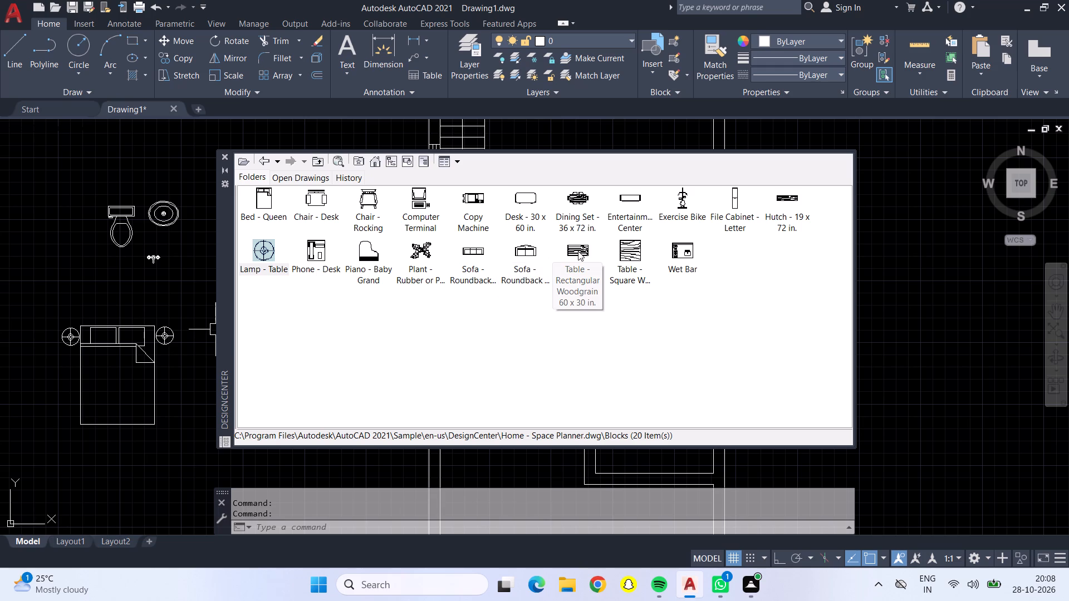
Insert the Dining Set - 36 x 72 in. block in the empty area above the bed.
{"action": "left_click_drag", "start_coordinate": [573, 197], "coordinate": [263, 293]}
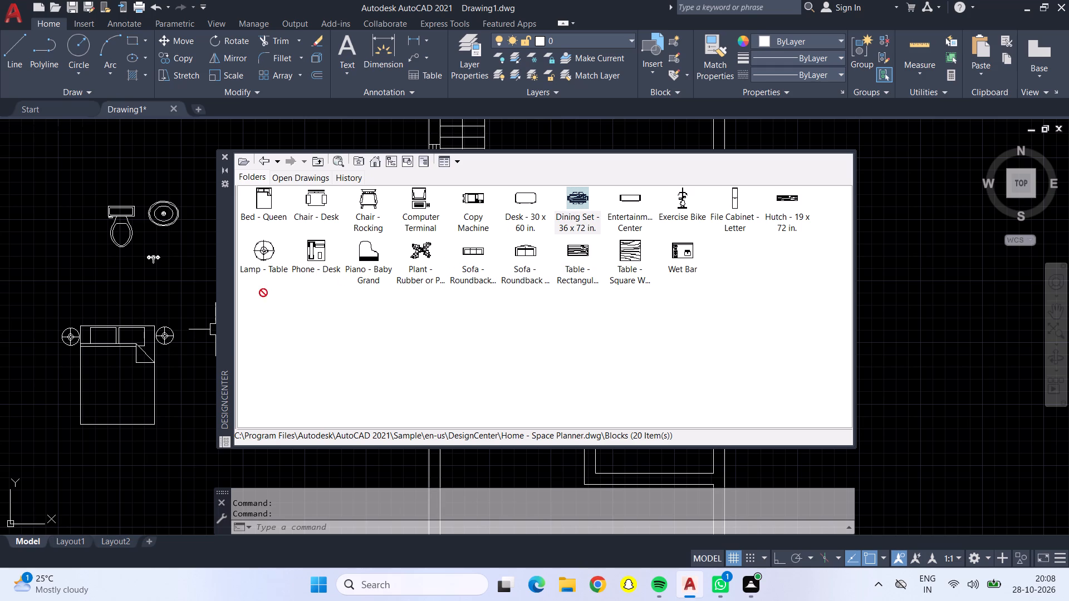
{"action": "left_click_drag", "start_coordinate": [263, 293], "coordinate": [61, 271]}
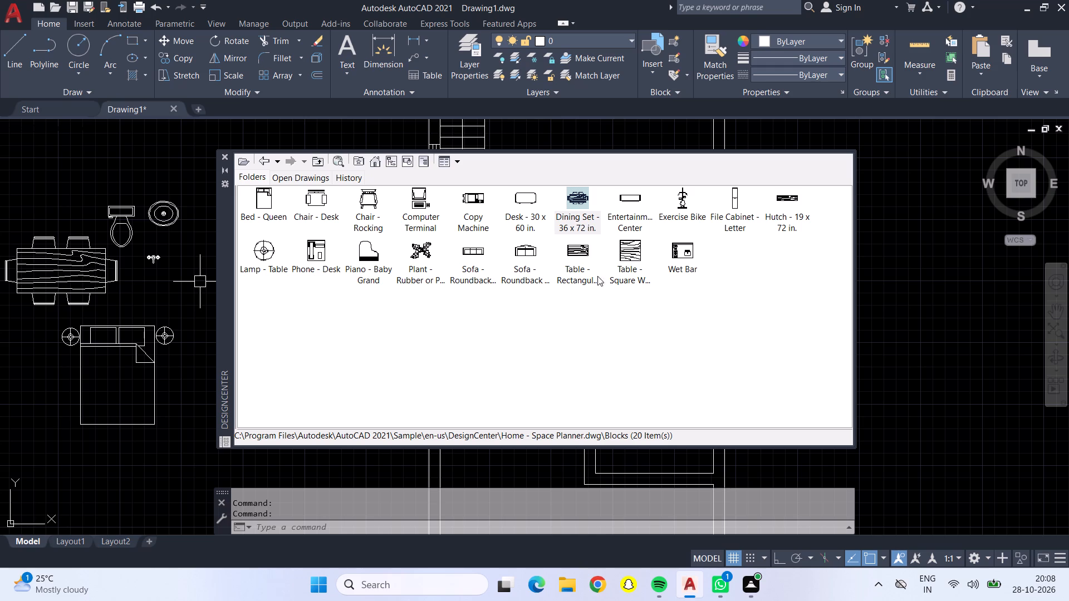
Insert the Table - Rectangular Woodgrain 60 x 30 in. block and two of the longer Sofa - Roundback blocks below the bed.
{"action": "left_click_drag", "start_coordinate": [575, 255], "coordinate": [119, 461]}
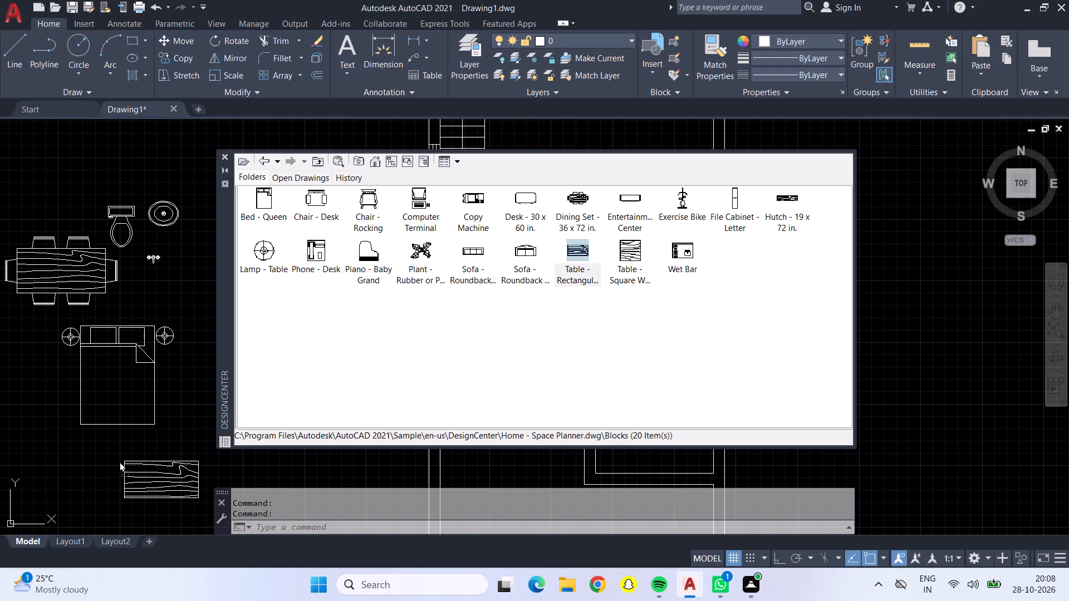
{"action": "left_click_drag", "start_coordinate": [119, 461], "coordinate": [103, 464]}
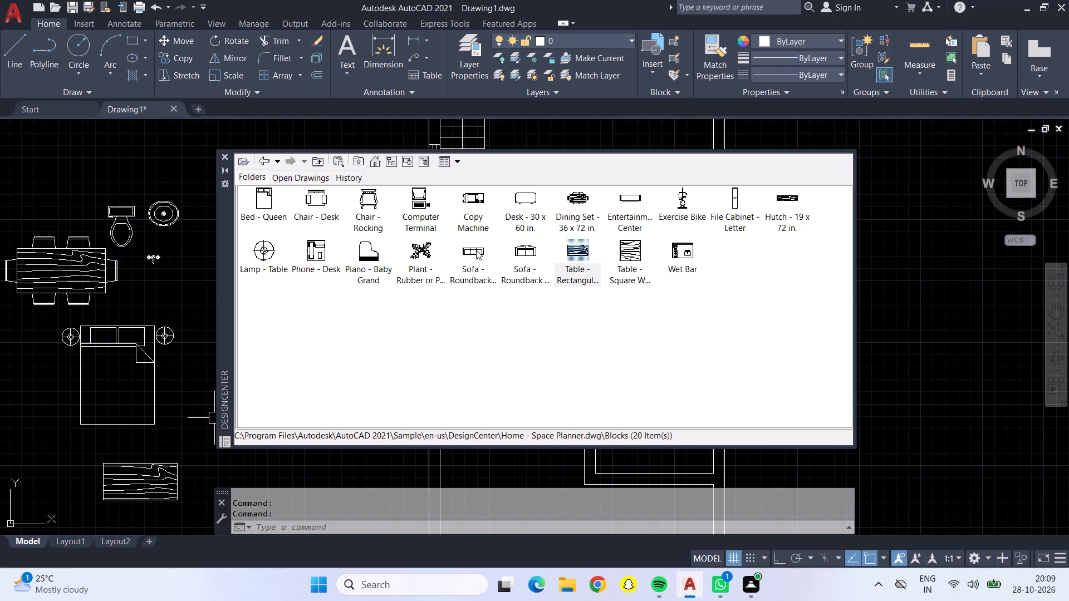
{"action": "left_click_drag", "start_coordinate": [475, 253], "coordinate": [41, 442]}
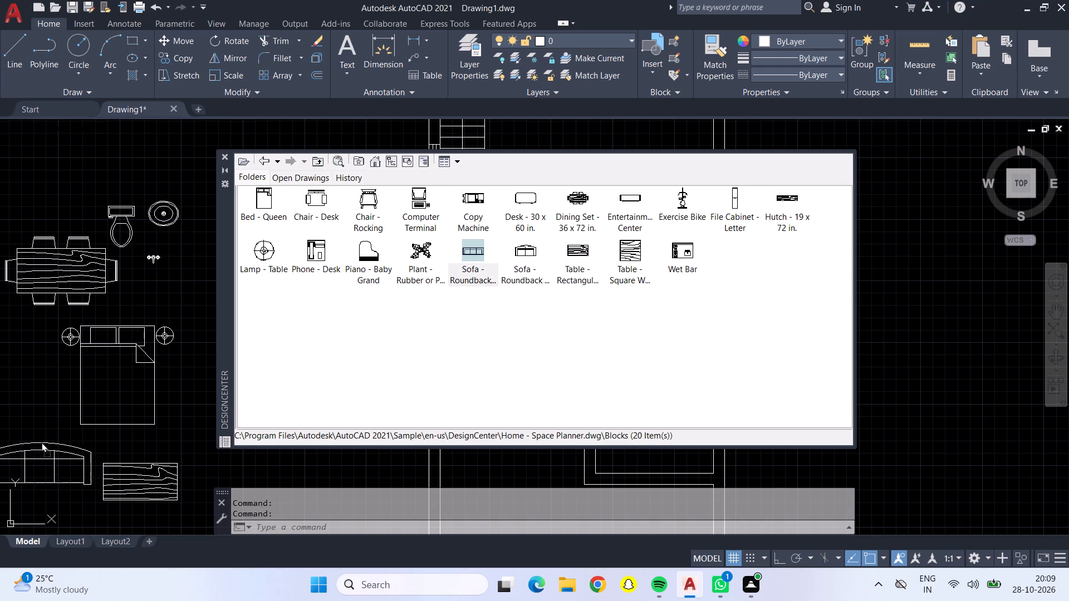
{"action": "left_click_drag", "start_coordinate": [41, 442], "coordinate": [44, 423]}
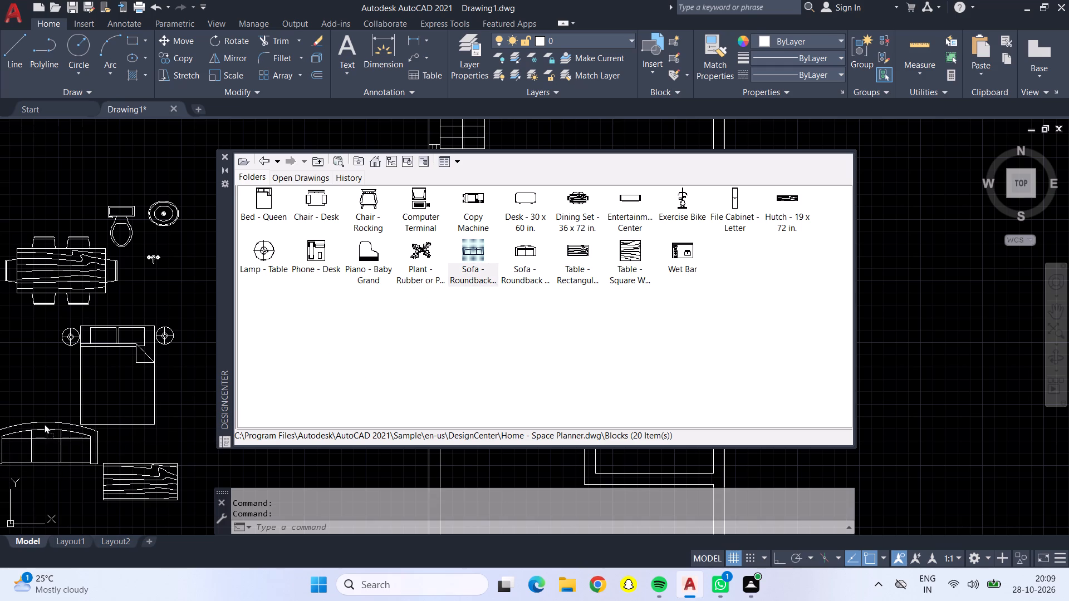
{"action": "left_click_drag", "start_coordinate": [44, 423], "coordinate": [50, 423]}
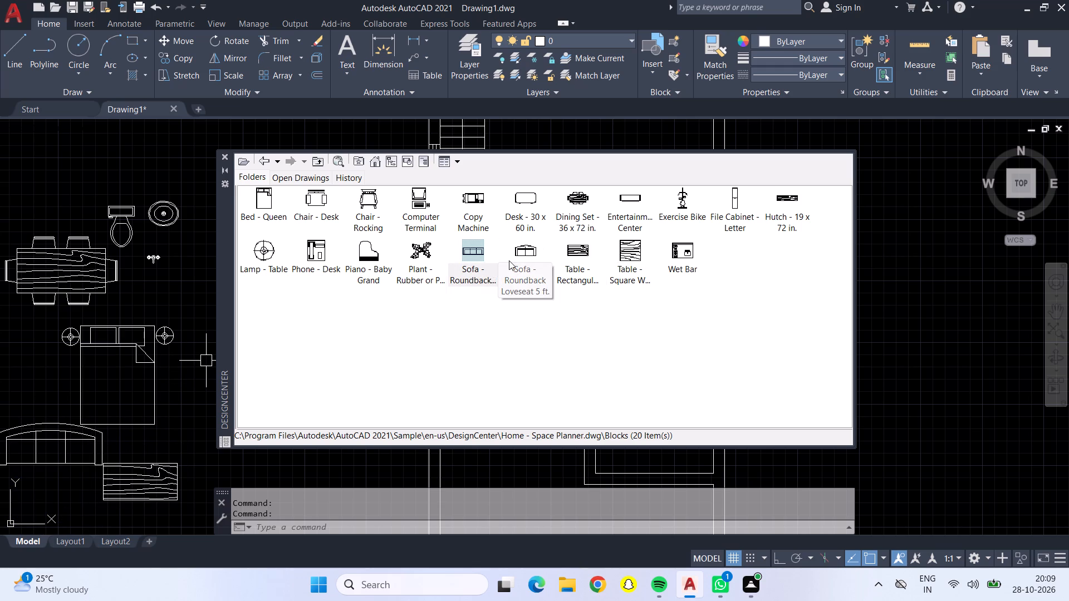
{"action": "left_click_drag", "start_coordinate": [471, 255], "coordinate": [379, 308]}
{"action": "left_click_drag", "start_coordinate": [379, 308], "coordinate": [118, 441]}
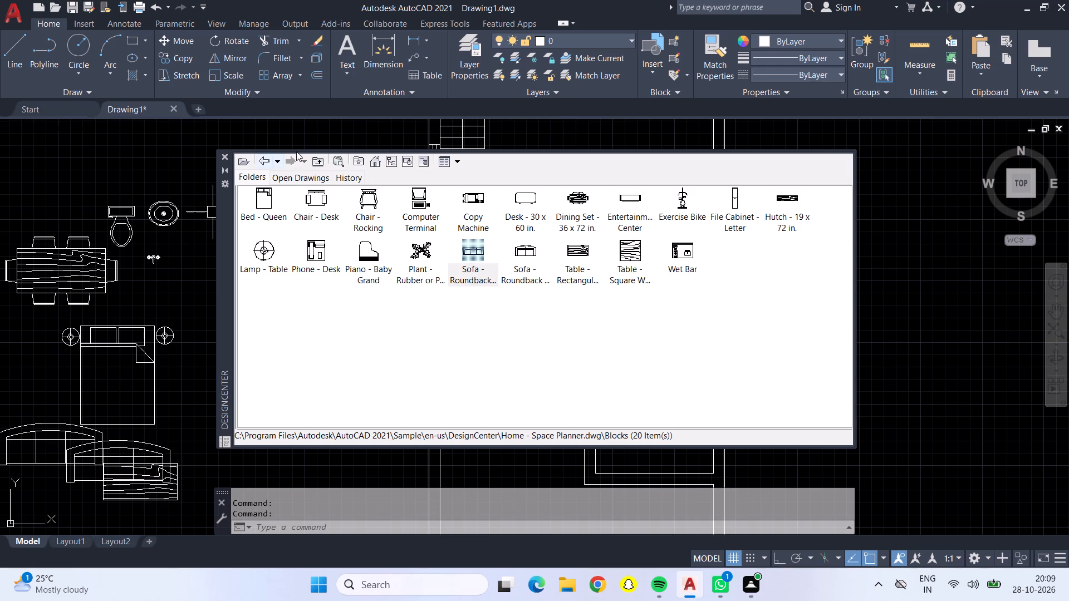
Insert the Range-Oven - 30 in top and Microwave blocks from Kitchens.dwg side by side above the bed, and close DesignCenter.
{"action": "left_click", "coordinate": [257, 162]}
{"action": "left_click", "coordinate": [257, 162]}
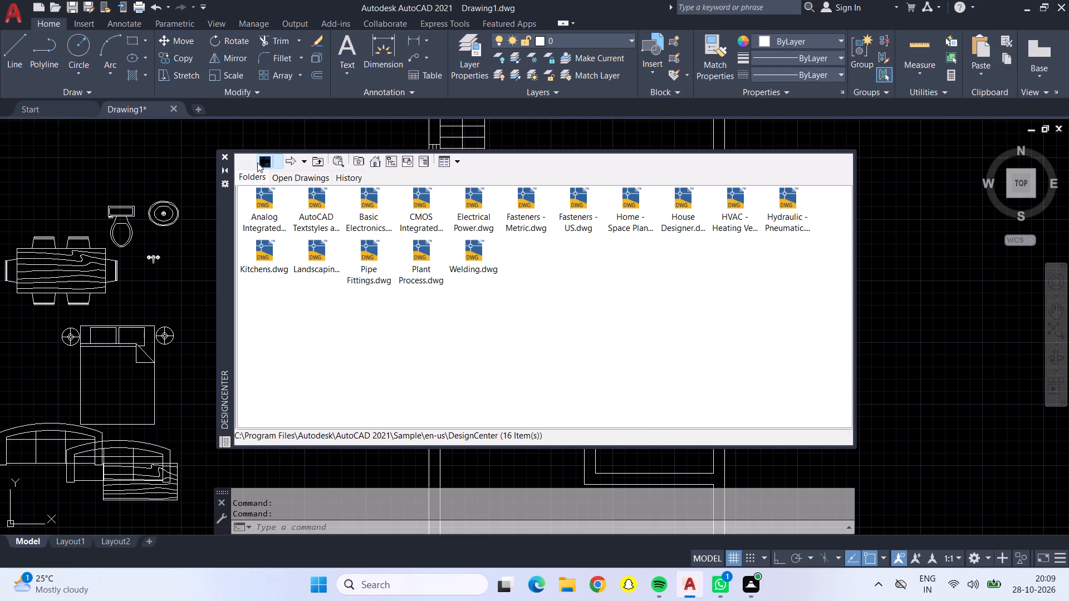
{"action": "double_click", "coordinate": [266, 250]}
{"action": "double_click", "coordinate": [257, 203]}
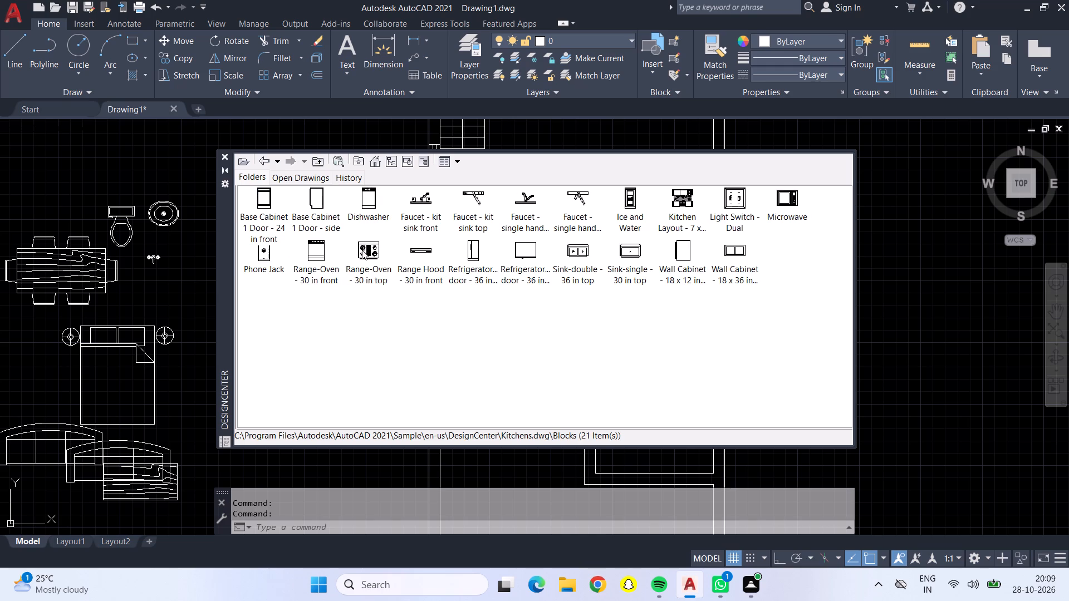
{"action": "left_click_drag", "start_coordinate": [362, 250], "coordinate": [152, 282]}
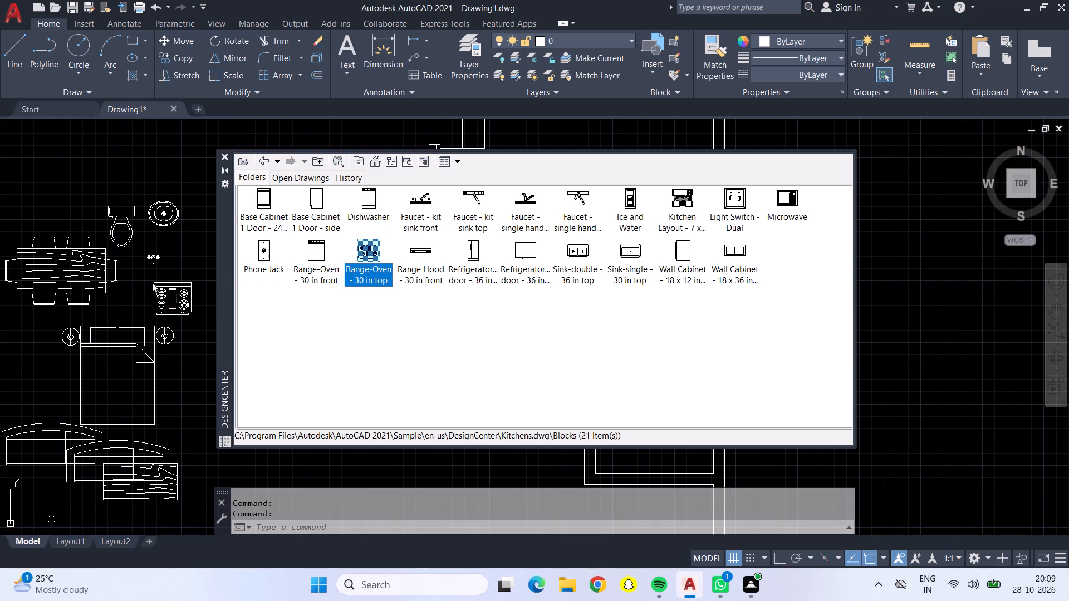
{"action": "left_click_drag", "start_coordinate": [152, 282], "coordinate": [130, 272]}
{"action": "left_click_drag", "start_coordinate": [130, 272], "coordinate": [130, 273]}
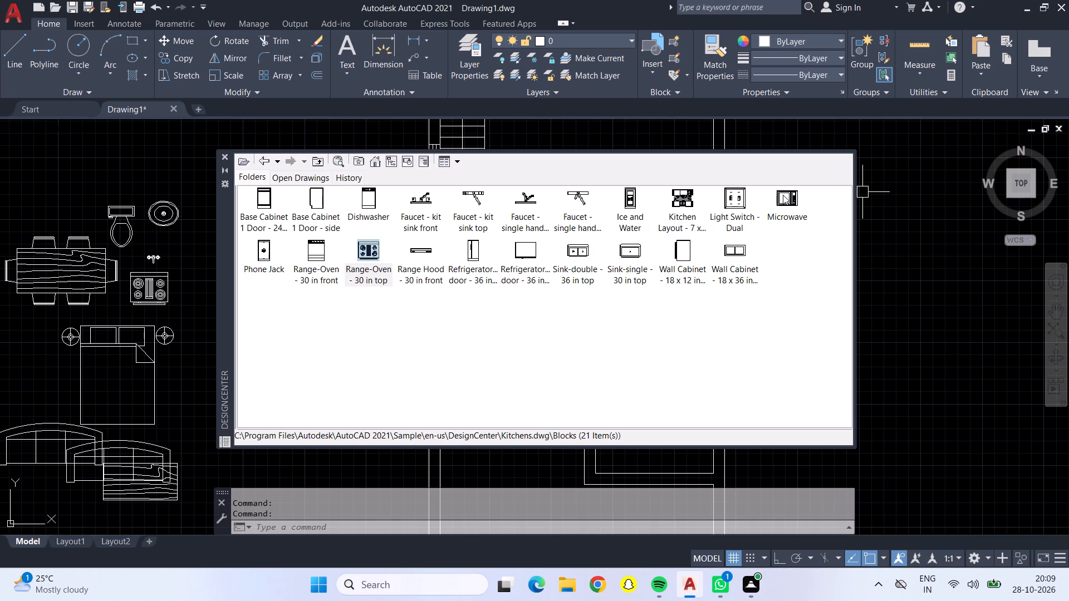
{"action": "left_click_drag", "start_coordinate": [783, 195], "coordinate": [135, 330]}
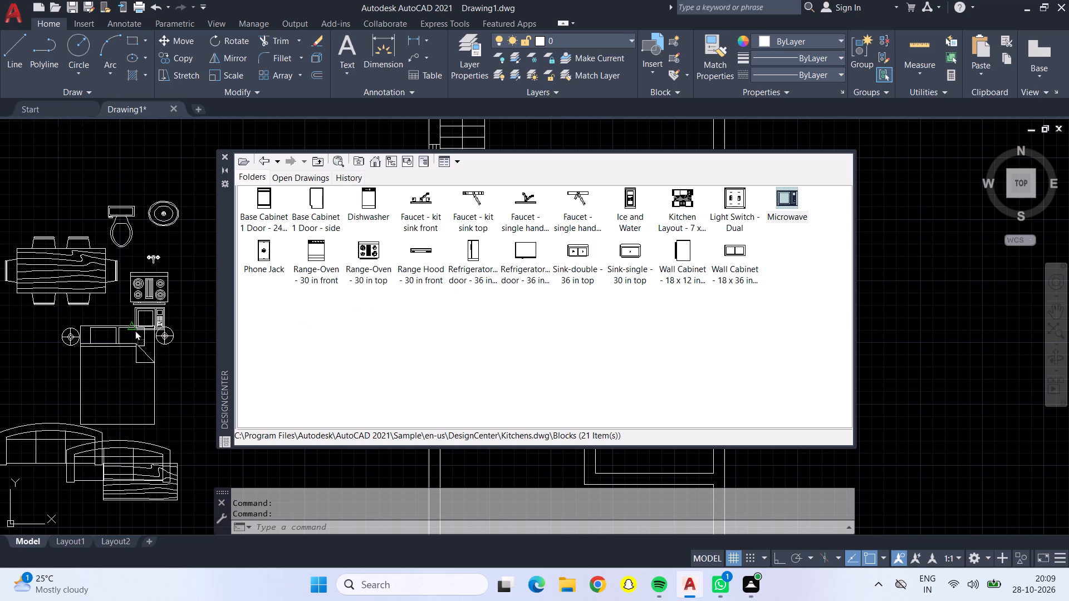
{"action": "left_click_drag", "start_coordinate": [135, 330], "coordinate": [172, 305]}
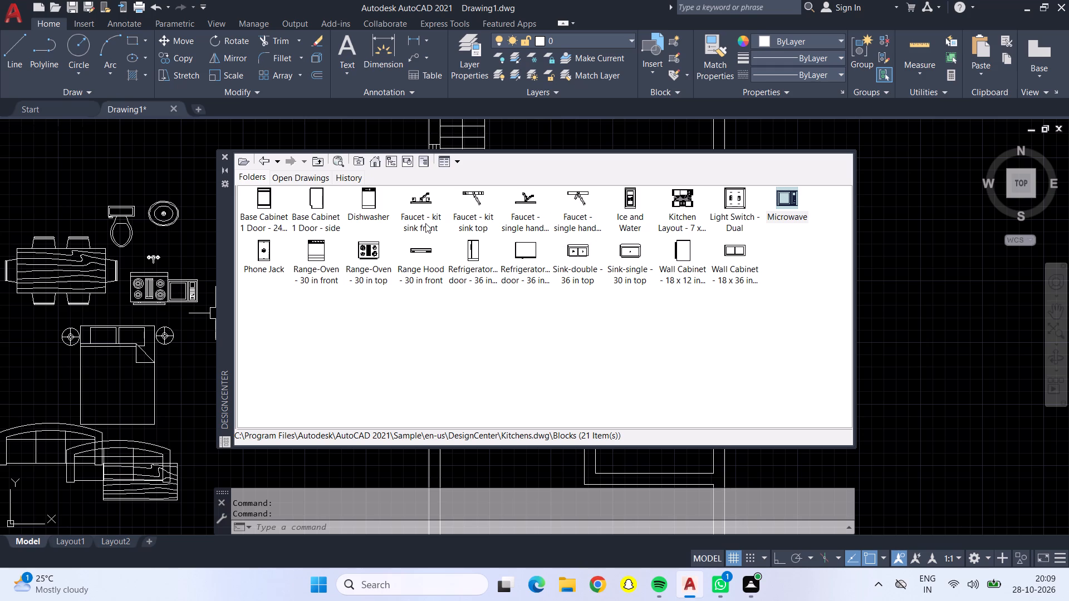
{"action": "left_click", "coordinate": [228, 155]}
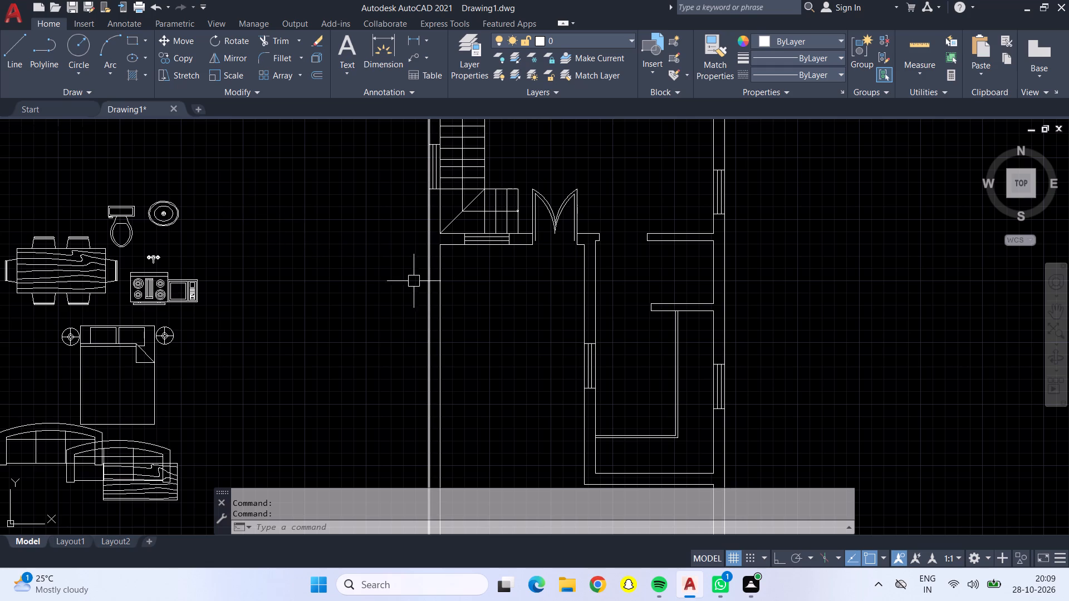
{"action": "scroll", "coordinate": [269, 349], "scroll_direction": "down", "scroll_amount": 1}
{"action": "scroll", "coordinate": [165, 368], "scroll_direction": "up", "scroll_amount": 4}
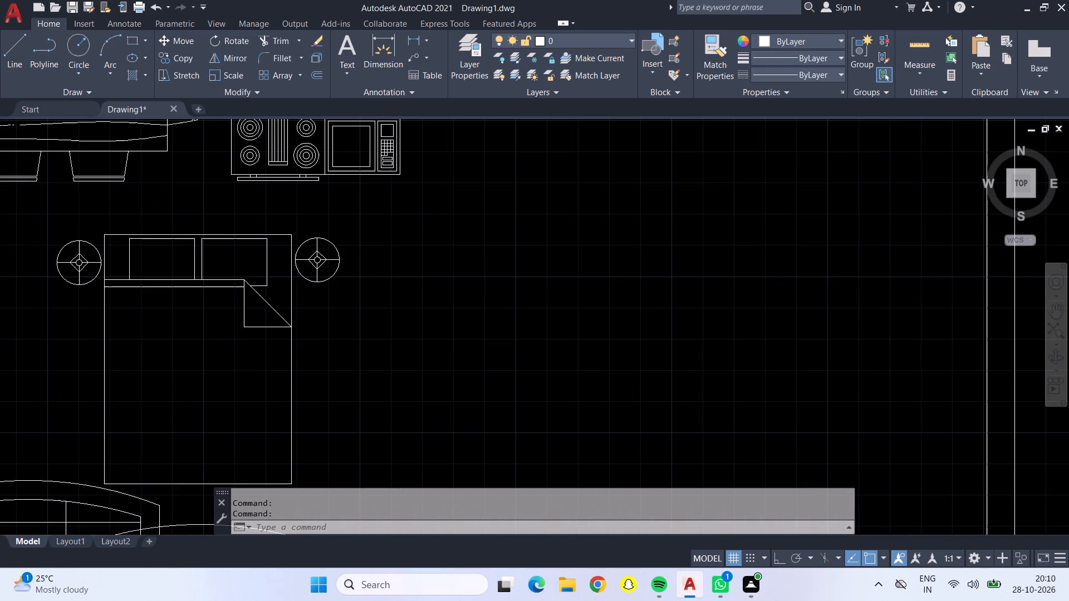
Draw a horizontal guide line from the bed's top-left corner along the headboard edge, extending past the lamp tables on both sides.
{"action": "scroll", "coordinate": [165, 368], "scroll_direction": "down", "scroll_amount": 1}
{"action": "middle_click_drag", "start_coordinate": [165, 368], "coordinate": [395, 386]}
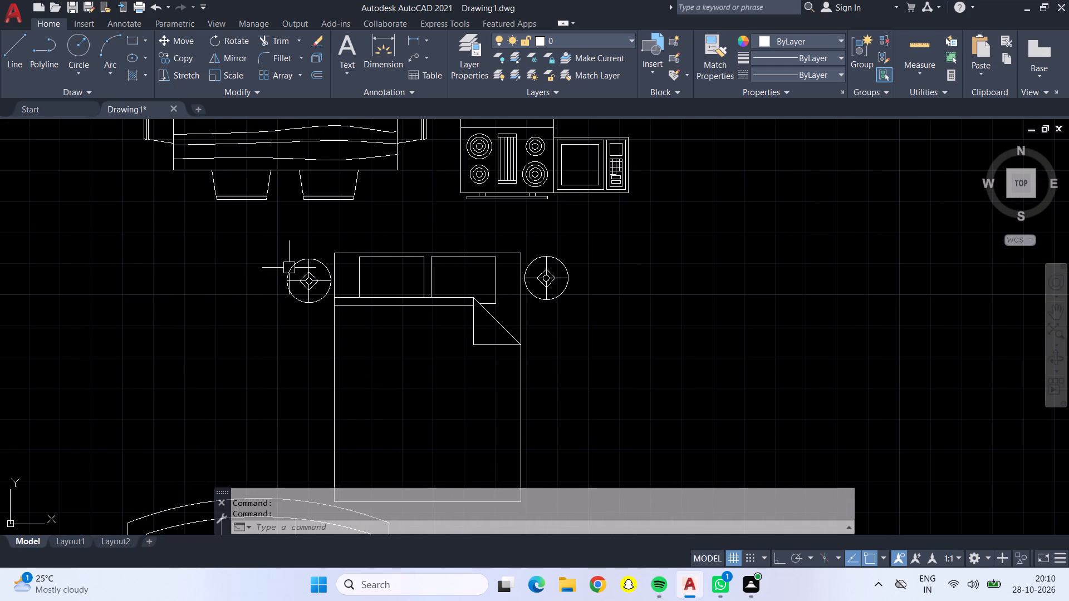
{"action": "left_click", "coordinate": [6, 51]}
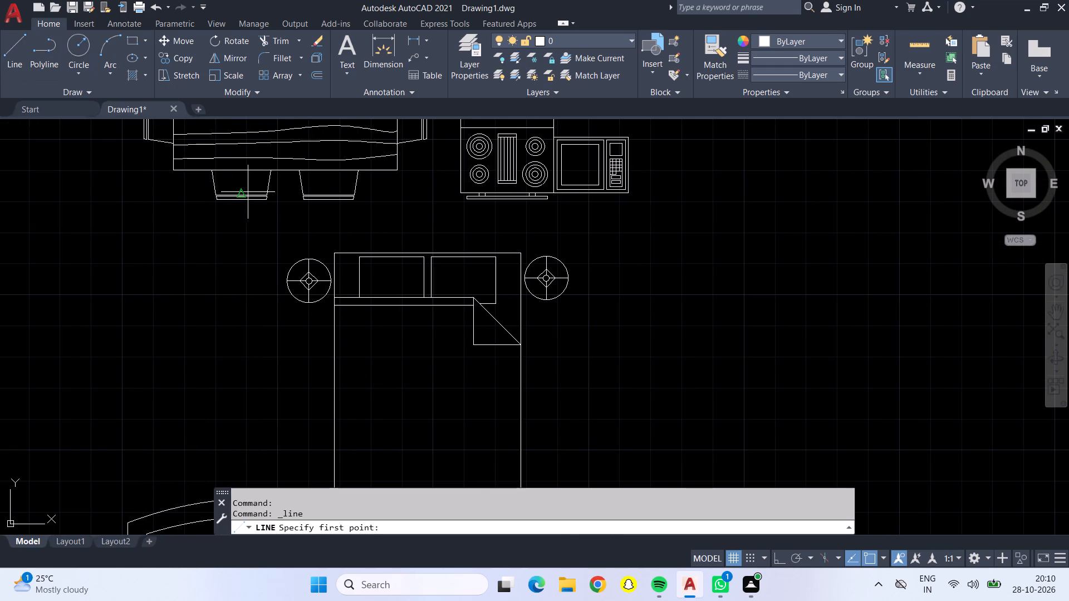
{"action": "left_click", "coordinate": [335, 252]}
{"action": "left_click", "coordinate": [250, 248]}
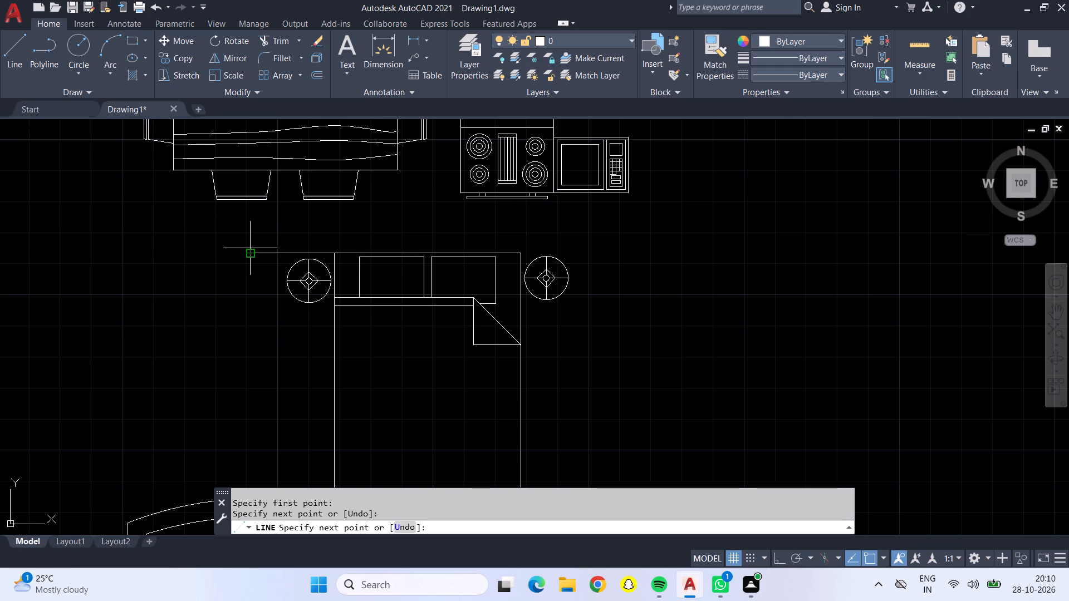
{"action": "left_click", "coordinate": [648, 253]}
{"action": "key", "text": "Escape"}
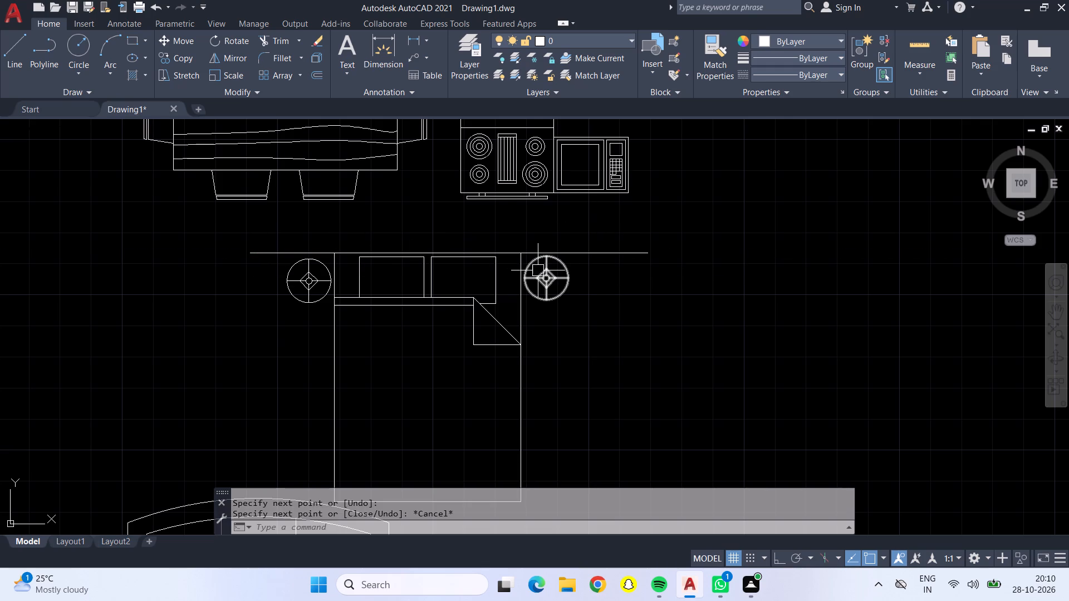
Move the lamp table on the bed's right side up so its top touches the headboard guide line, and reselect it for further positioning.
{"action": "scroll", "coordinate": [538, 271], "scroll_direction": "up", "scroll_amount": 2}
{"action": "left_click", "coordinate": [548, 284]}
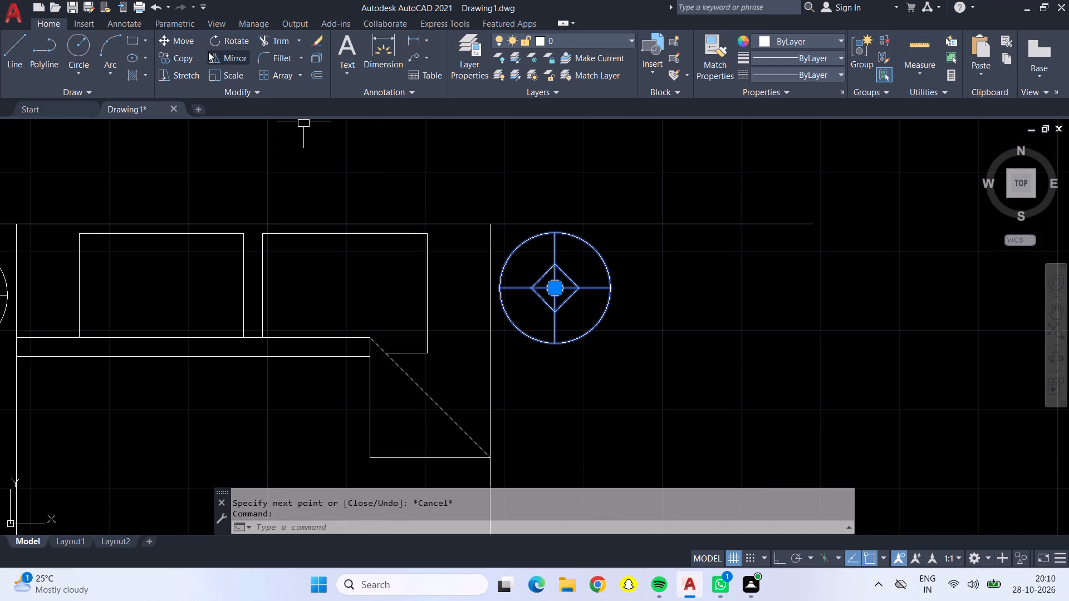
{"action": "left_click", "coordinate": [164, 45]}
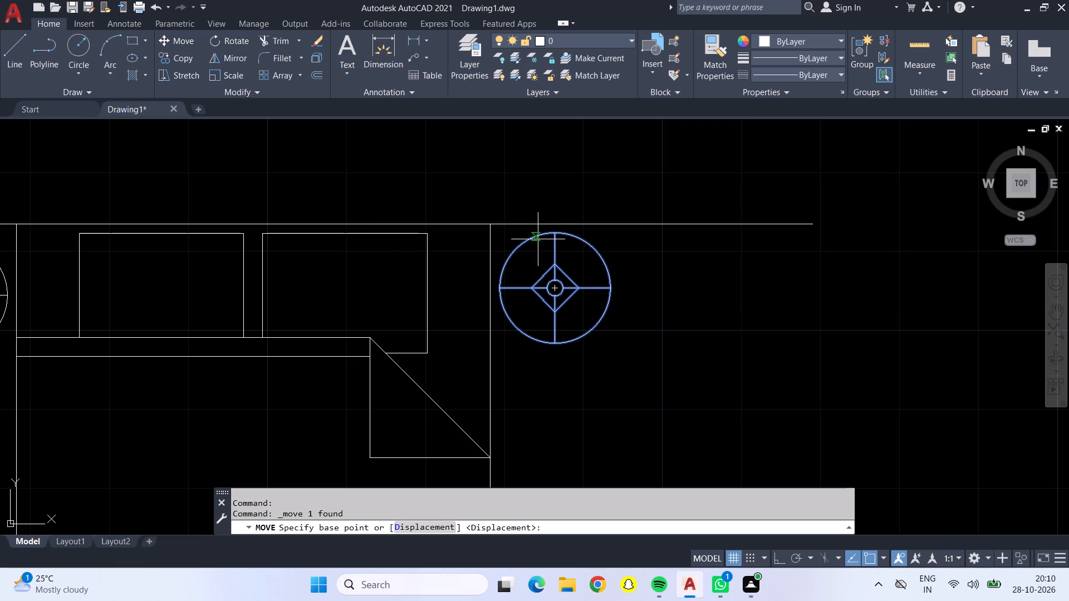
{"action": "left_click", "coordinate": [558, 233]}
{"action": "left_click", "coordinate": [552, 225]}
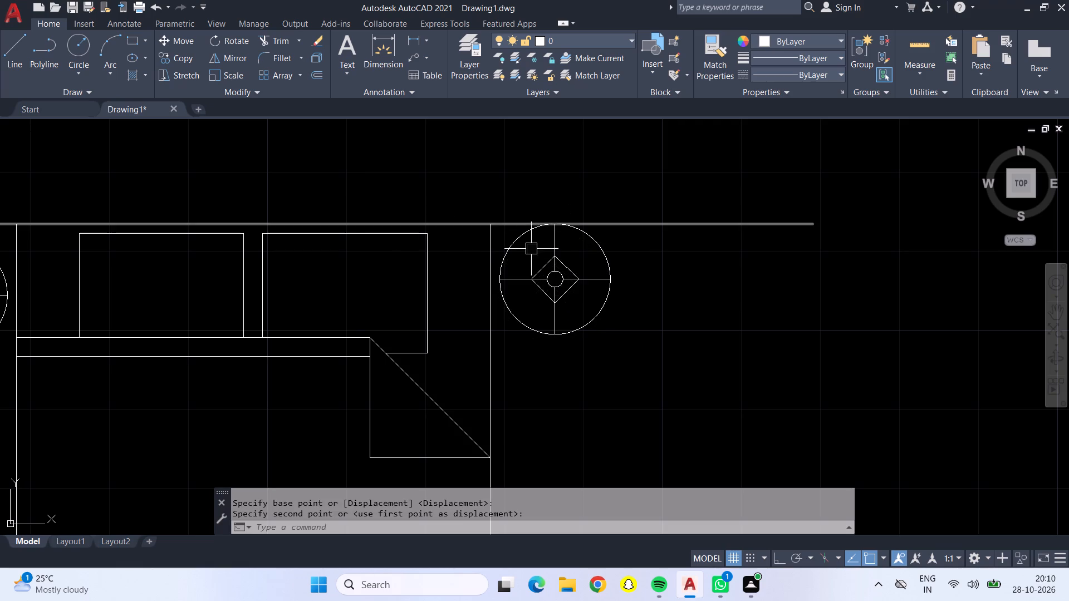
{"action": "left_click", "coordinate": [537, 287]}
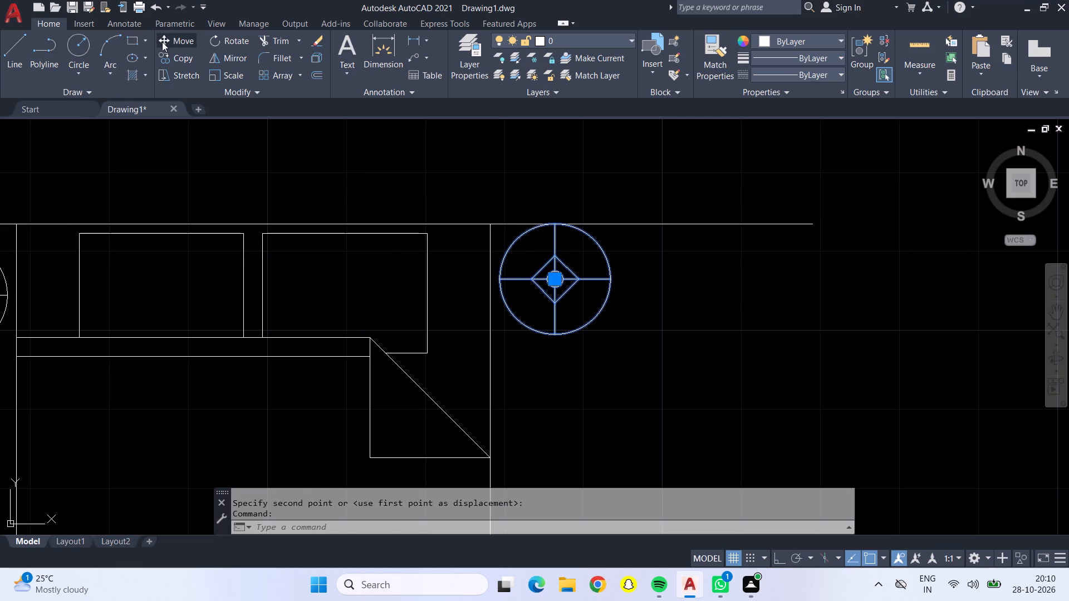
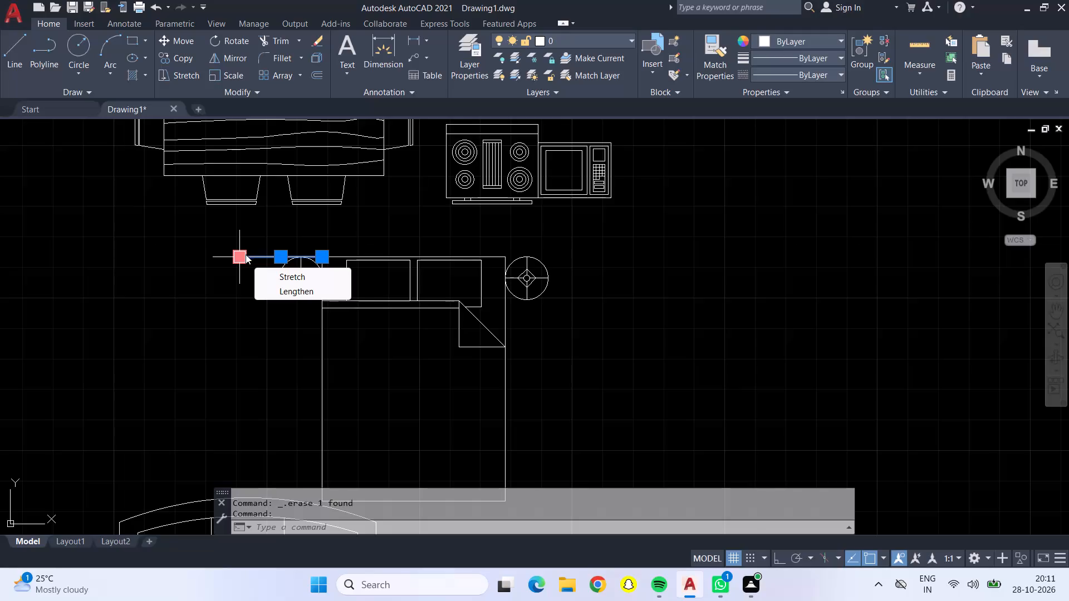
Delete the remaining guide line segment extending beyond the bed's left side at the headboard.
{"action": "key", "text": "Delete"}
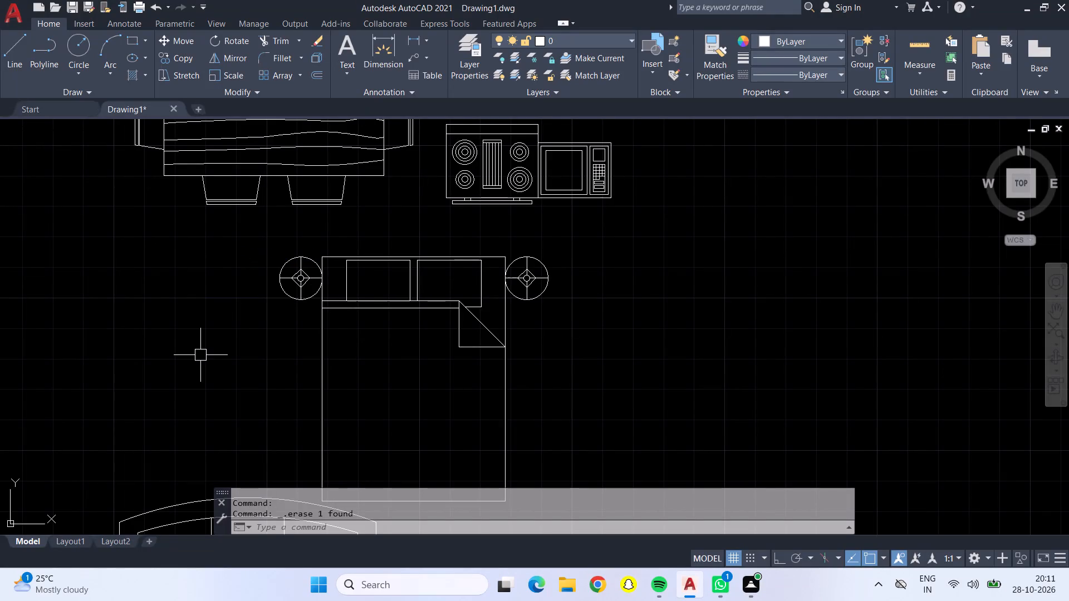
Rotate the bed and both lamp tables 90° clockwise about the headboard's left corner with Ortho on, so the headboard faces east.
{"action": "scroll", "coordinate": [502, 368], "scroll_direction": "down", "scroll_amount": 3}
{"action": "scroll", "coordinate": [472, 361], "scroll_direction": "up", "scroll_amount": 3}
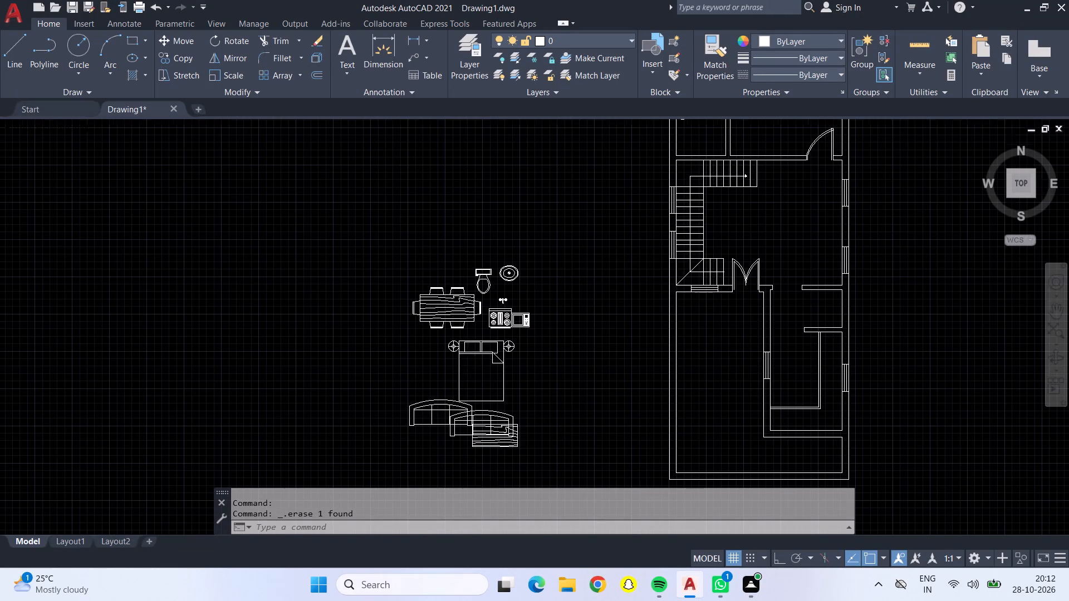
{"action": "left_click", "coordinate": [397, 313]}
{"action": "left_click", "coordinate": [424, 325]}
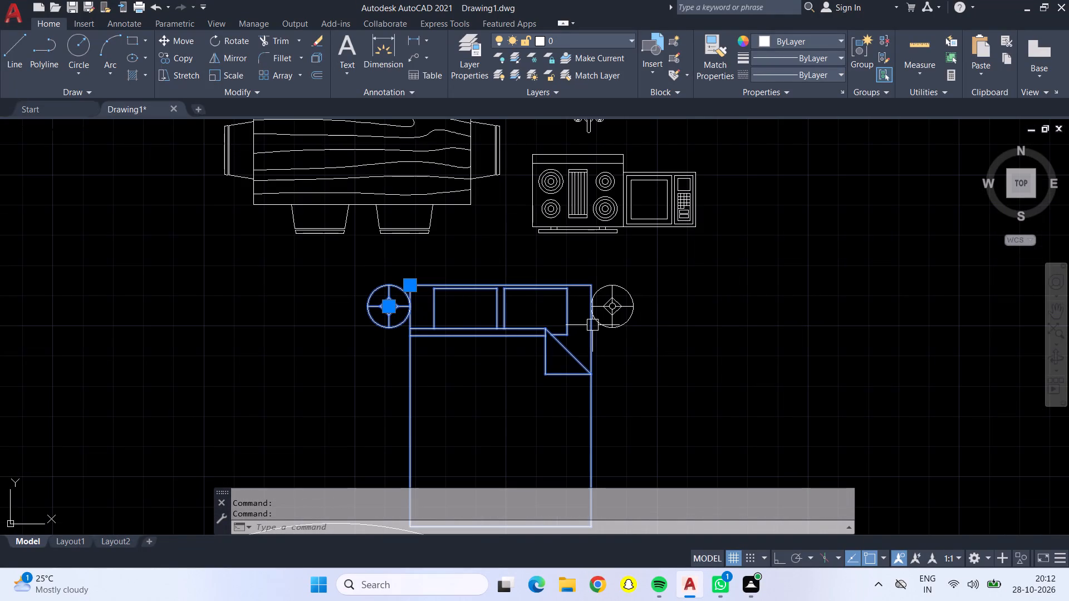
{"action": "left_click_drag", "start_coordinate": [607, 324], "coordinate": [591, 321]}
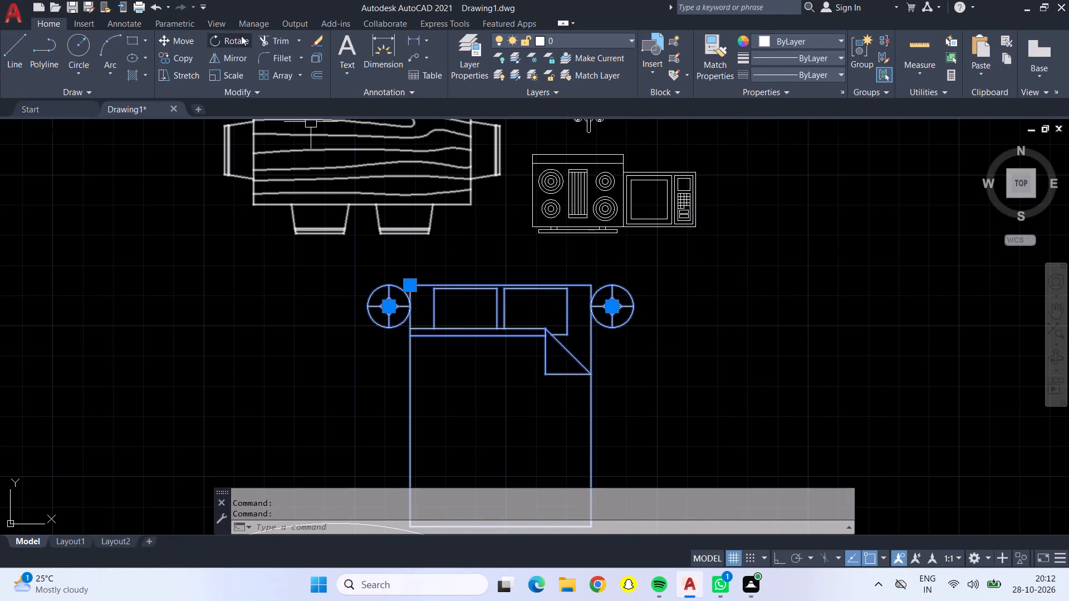
{"action": "left_click", "coordinate": [239, 36]}
{"action": "left_click", "coordinate": [415, 285]}
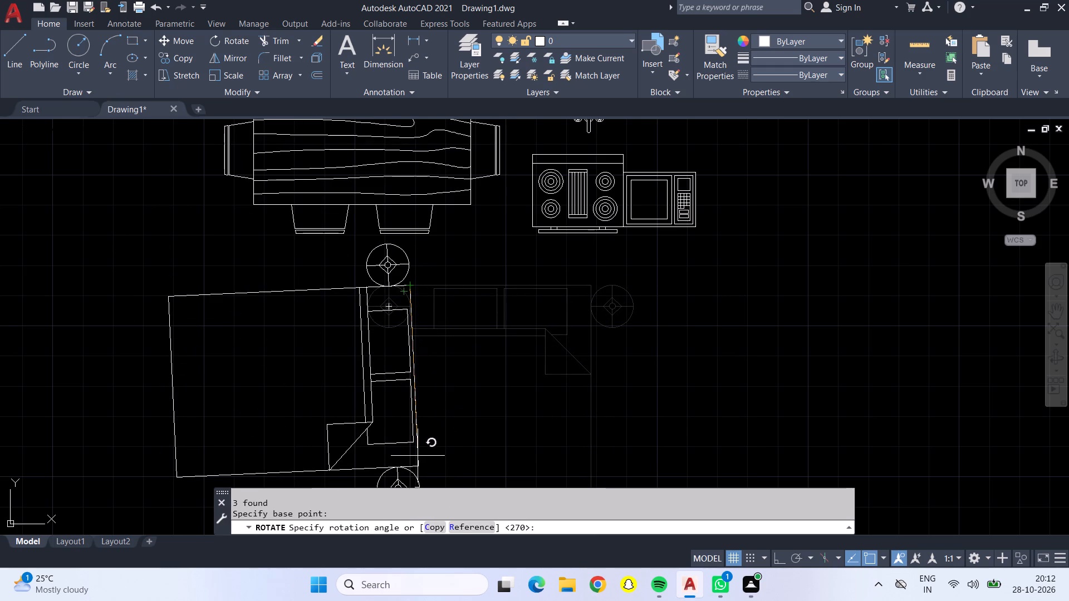
{"action": "key", "text": "F8"}
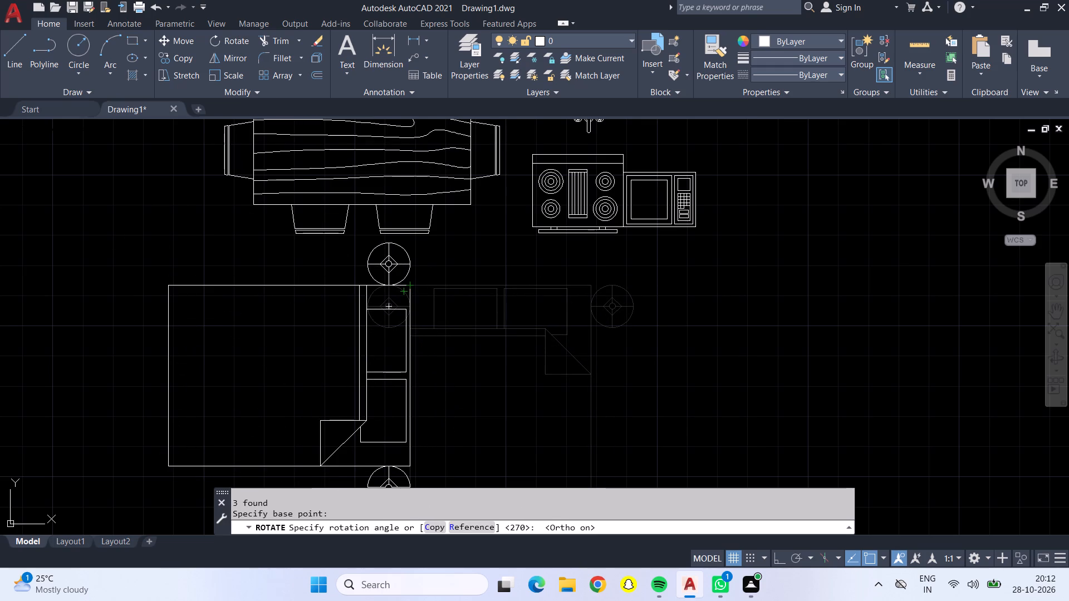
{"action": "left_click", "coordinate": [337, 369]}
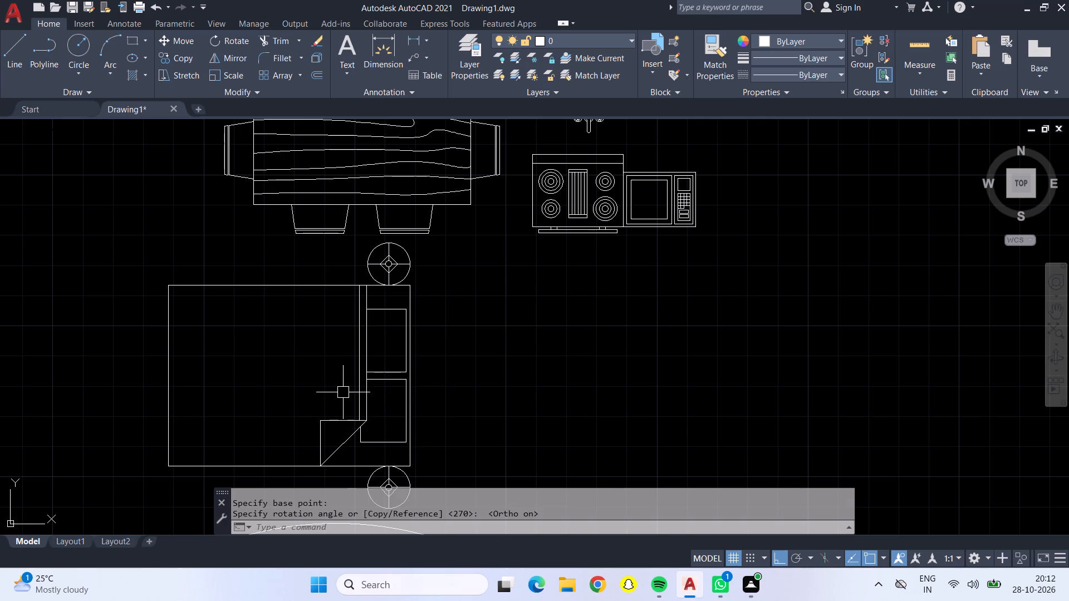
Select the rotated bed and its upper lamp table, and close the Command Line window covering the lower lamp table.
{"action": "left_click", "coordinate": [359, 398]}
{"action": "left_click", "coordinate": [402, 265]}
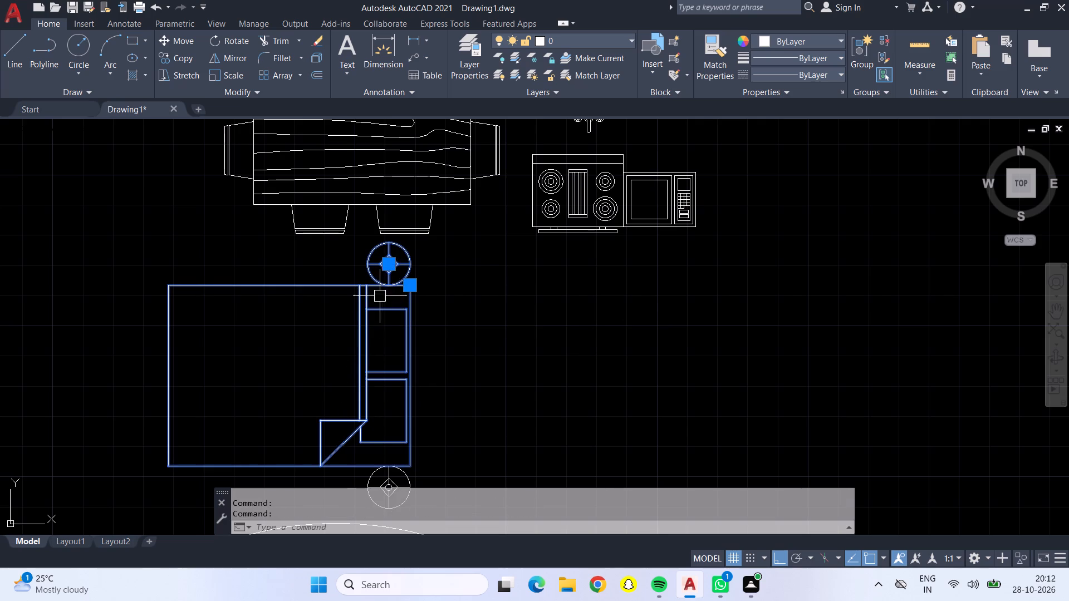
{"action": "left_click", "coordinate": [386, 487]}
{"action": "left_click", "coordinate": [483, 435]}
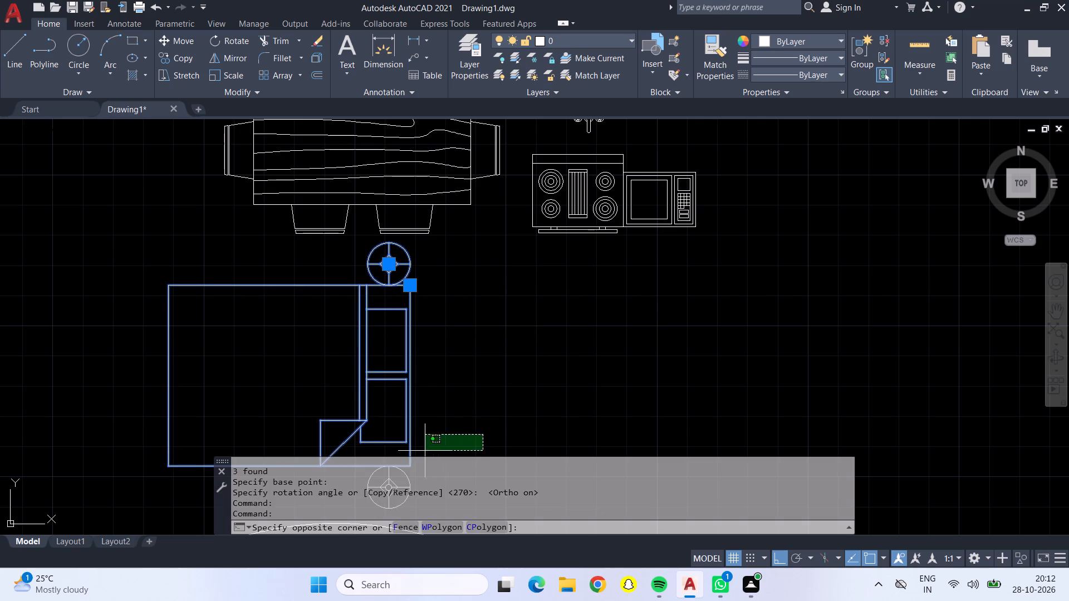
{"action": "left_click", "coordinate": [421, 456]}
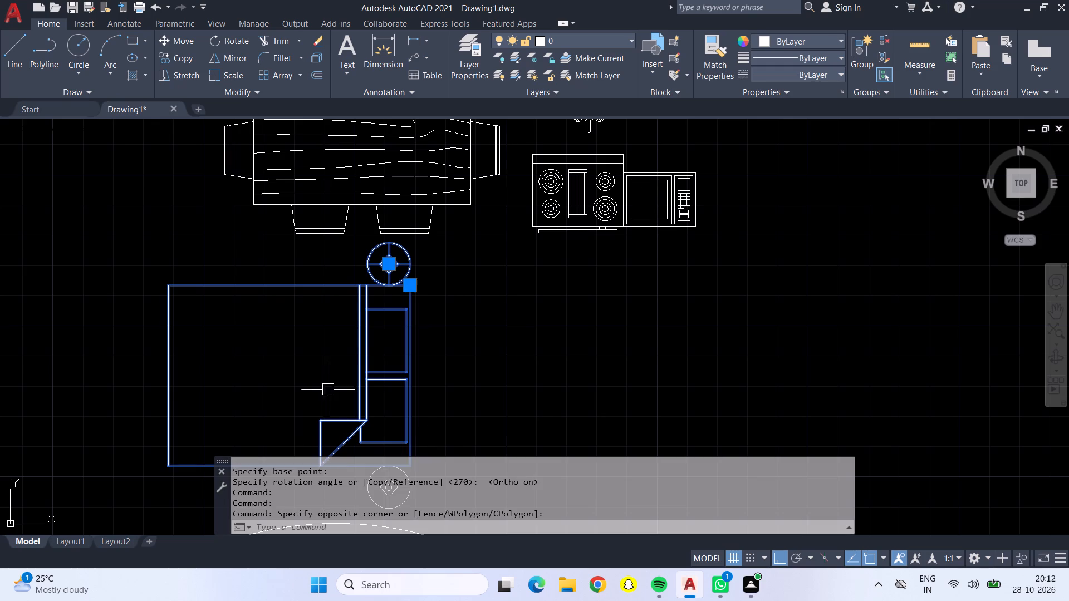
{"action": "left_click", "coordinate": [224, 472]}
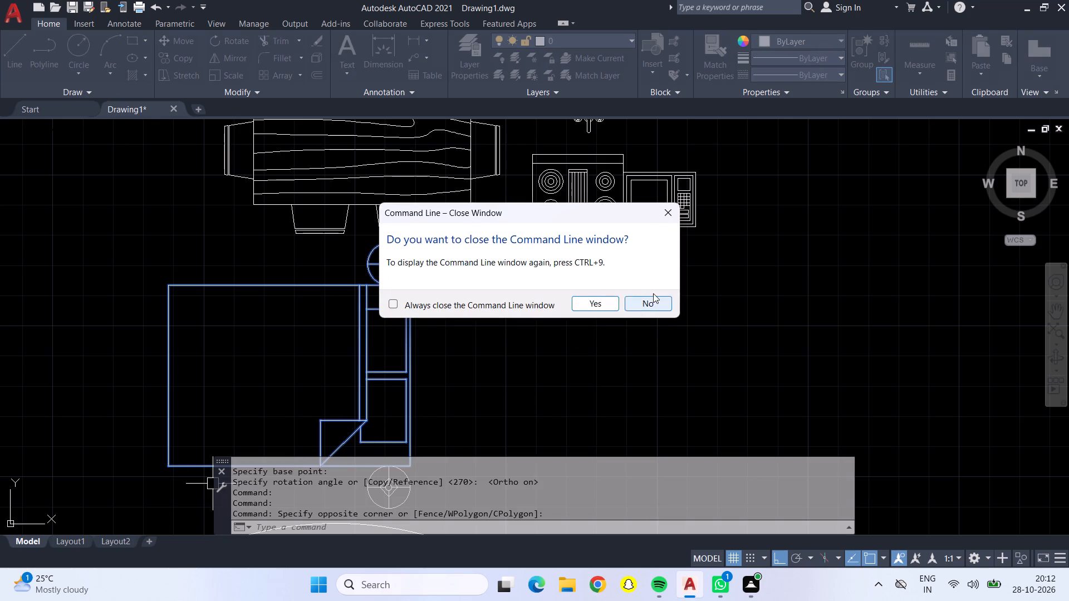
{"action": "left_click", "coordinate": [653, 293]}
{"action": "left_click", "coordinate": [609, 309]}
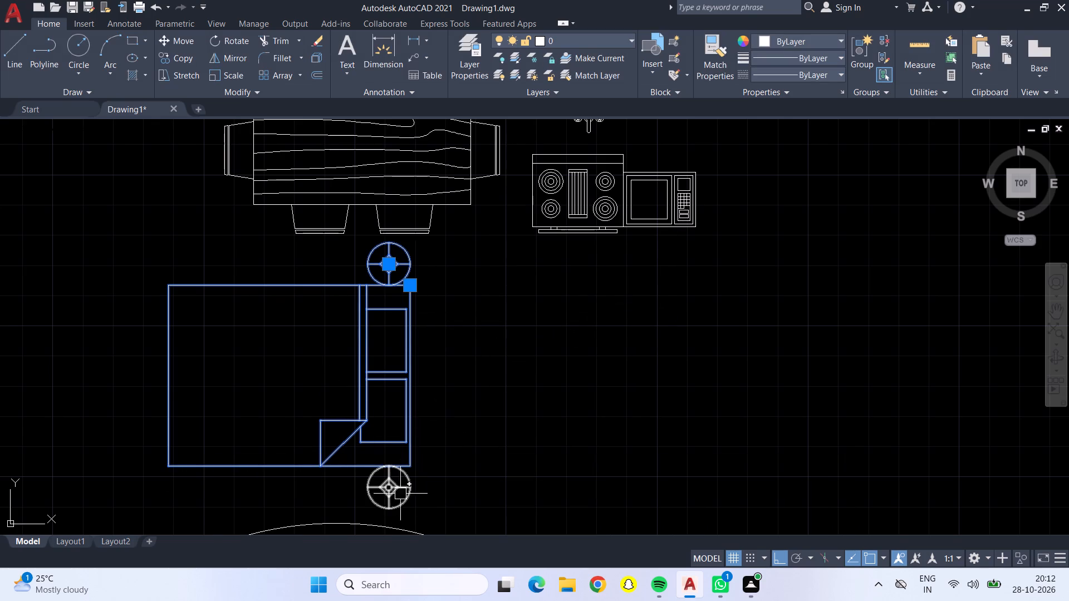
Add the lower lamp table to the selection and move the bed set with Ortho off into the top-right bedroom, headboard at the east-wall window.
{"action": "left_click", "coordinate": [394, 500]}
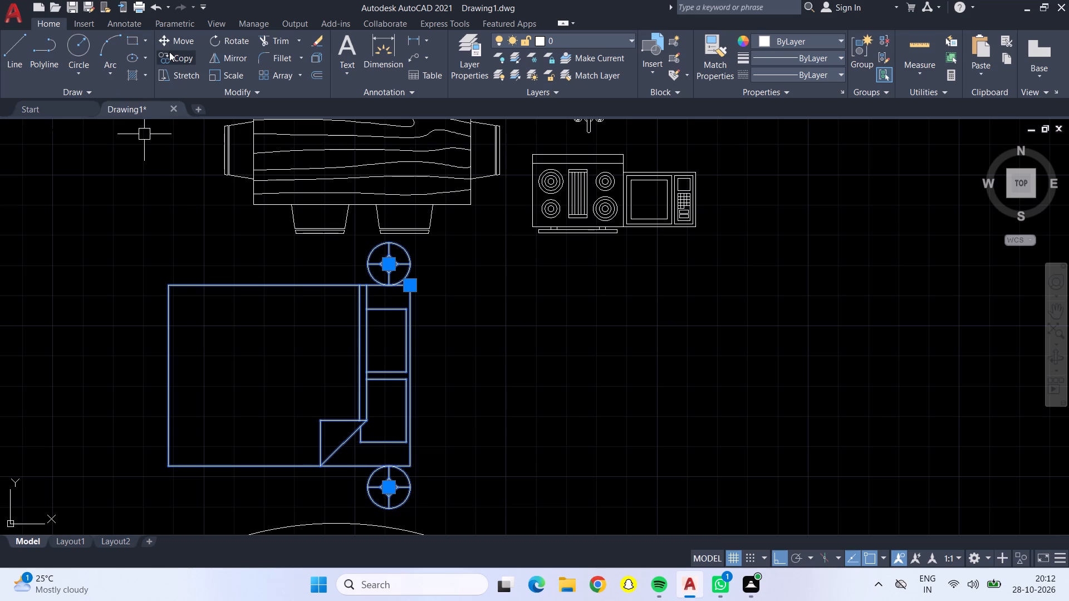
{"action": "left_click", "coordinate": [176, 42]}
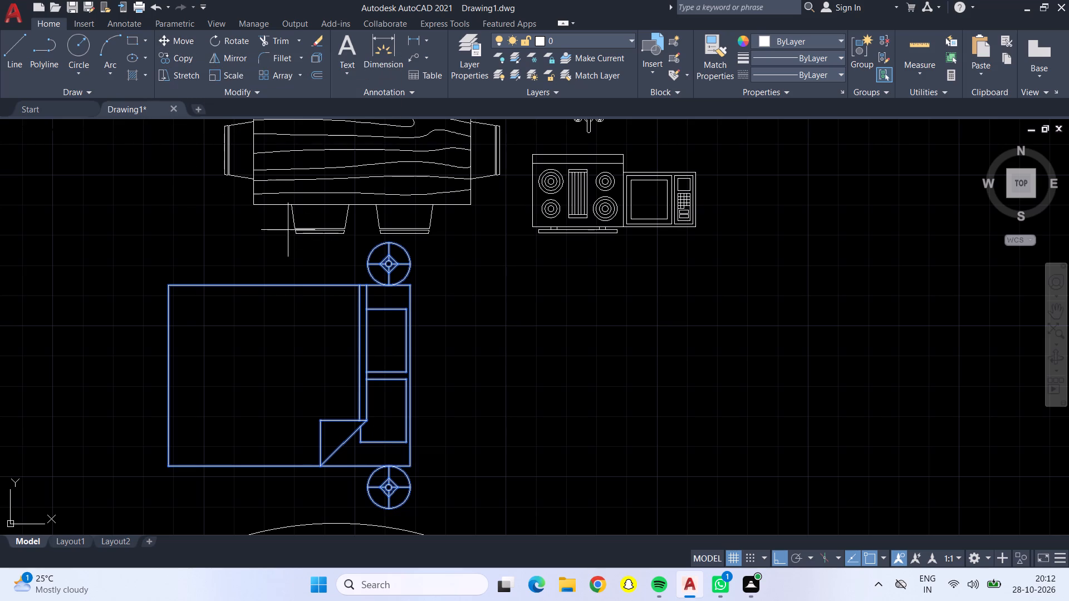
{"action": "left_click", "coordinate": [404, 392]}
{"action": "scroll", "coordinate": [511, 370], "scroll_direction": "down", "scroll_amount": 2}
{"action": "scroll", "coordinate": [615, 373], "scroll_direction": "down", "scroll_amount": 1}
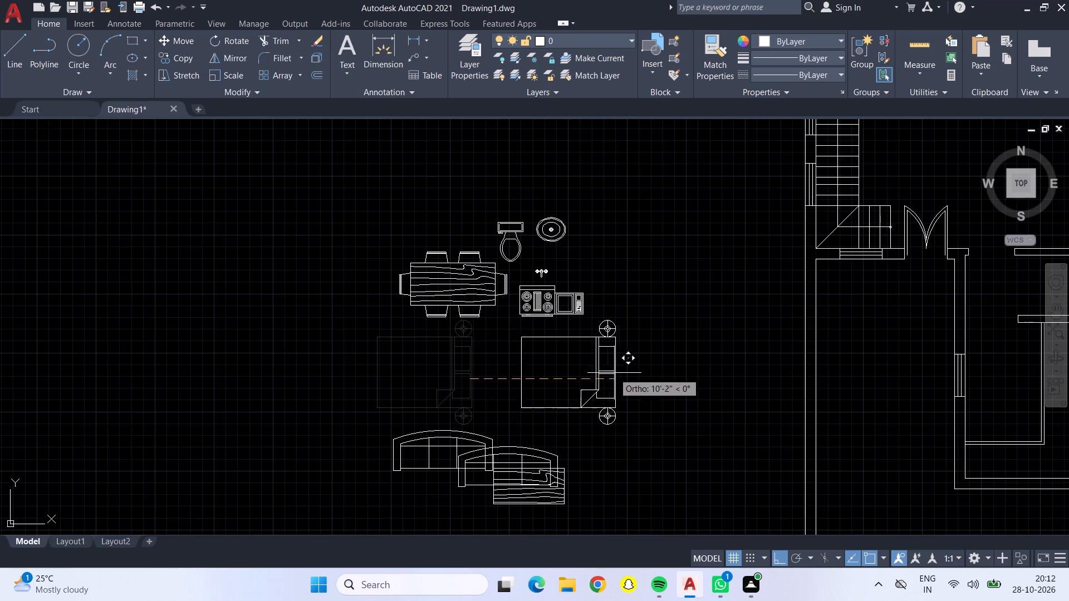
{"action": "middle_click_drag", "start_coordinate": [731, 358], "coordinate": [464, 493]}
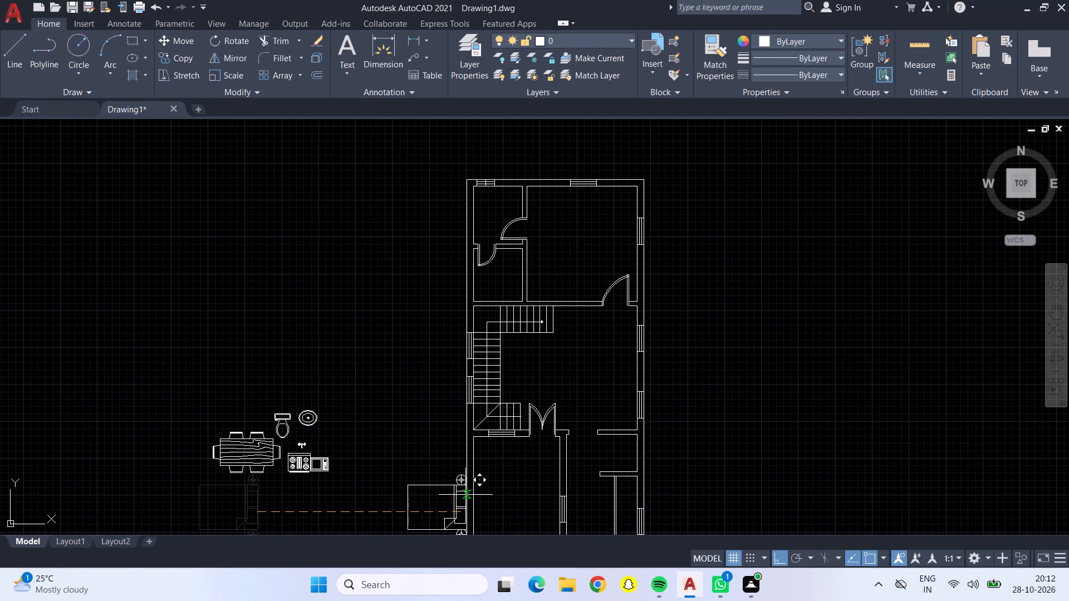
{"action": "key", "text": "F8"}
{"action": "scroll", "coordinate": [629, 217], "scroll_direction": "up", "scroll_amount": 2}
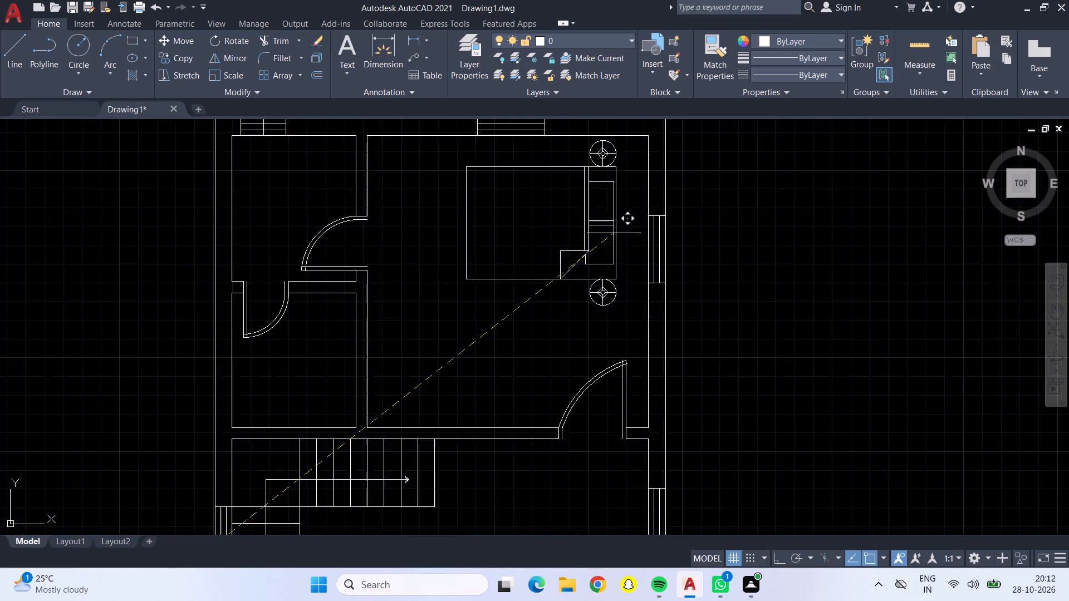
{"action": "scroll", "coordinate": [612, 235], "scroll_direction": "up", "scroll_amount": 2}
{"action": "scroll", "coordinate": [612, 262], "scroll_direction": "down", "scroll_amount": 1}
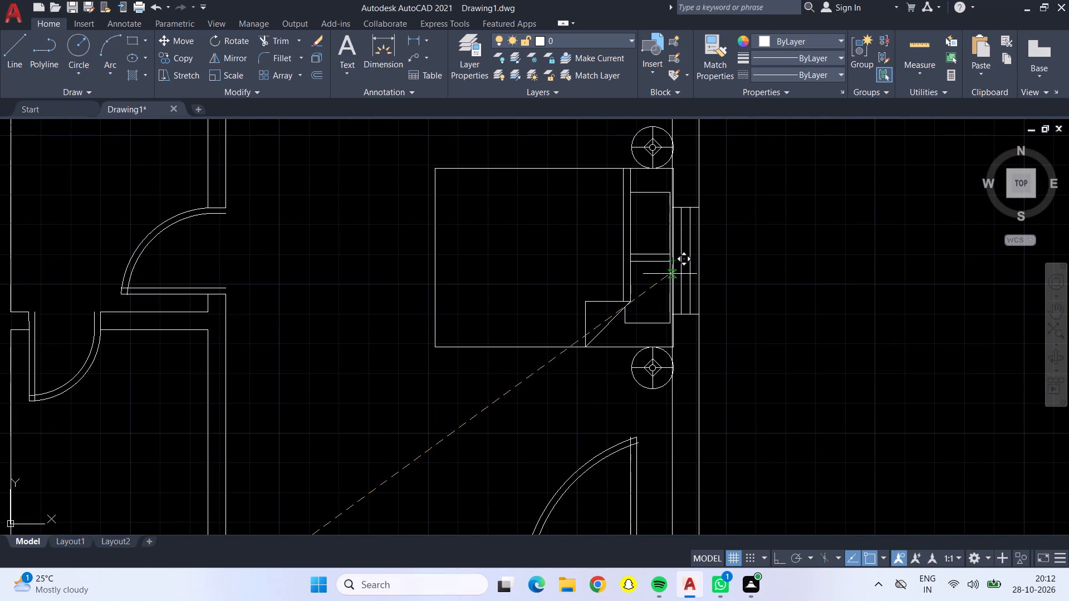
{"action": "scroll", "coordinate": [674, 274], "scroll_direction": "up", "scroll_amount": 1}
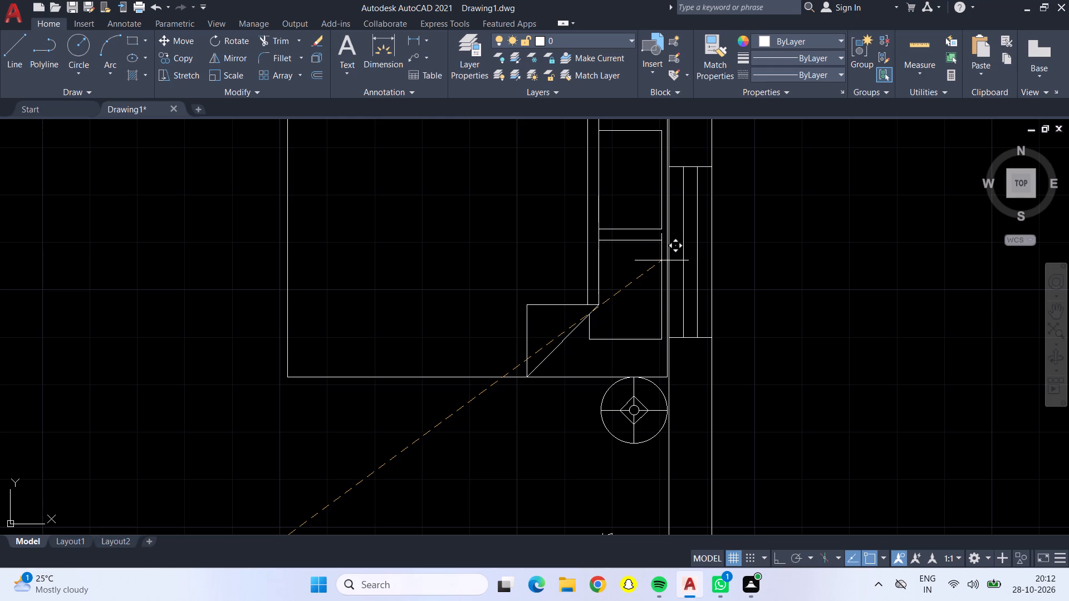
{"action": "left_click", "coordinate": [664, 260]}
Move the bed and both lamp tables from the headboard edge horizontally to the inner face of the bedroom's east wall.
{"action": "scroll", "coordinate": [653, 264], "scroll_direction": "up", "scroll_amount": 1}
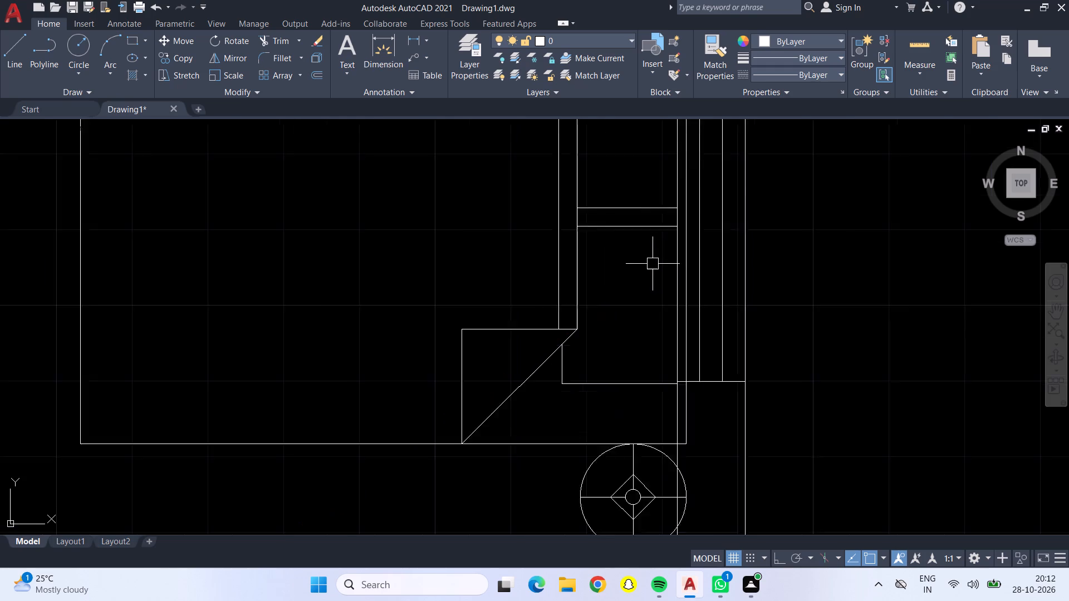
{"action": "scroll", "coordinate": [653, 264], "scroll_direction": "up", "scroll_amount": 1}
{"action": "middle_click_drag", "start_coordinate": [654, 264], "coordinate": [615, 273]}
{"action": "scroll", "coordinate": [604, 274], "scroll_direction": "down", "scroll_amount": 1}
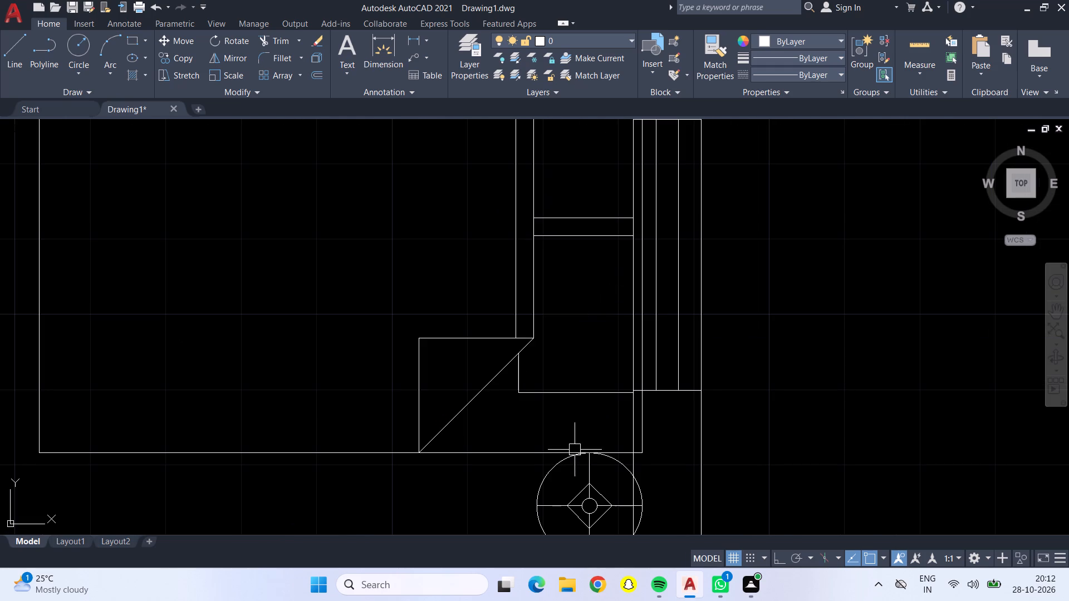
{"action": "left_click", "coordinate": [575, 450]}
{"action": "left_click", "coordinate": [570, 391]}
{"action": "scroll", "coordinate": [574, 372], "scroll_direction": "down", "scroll_amount": 2}
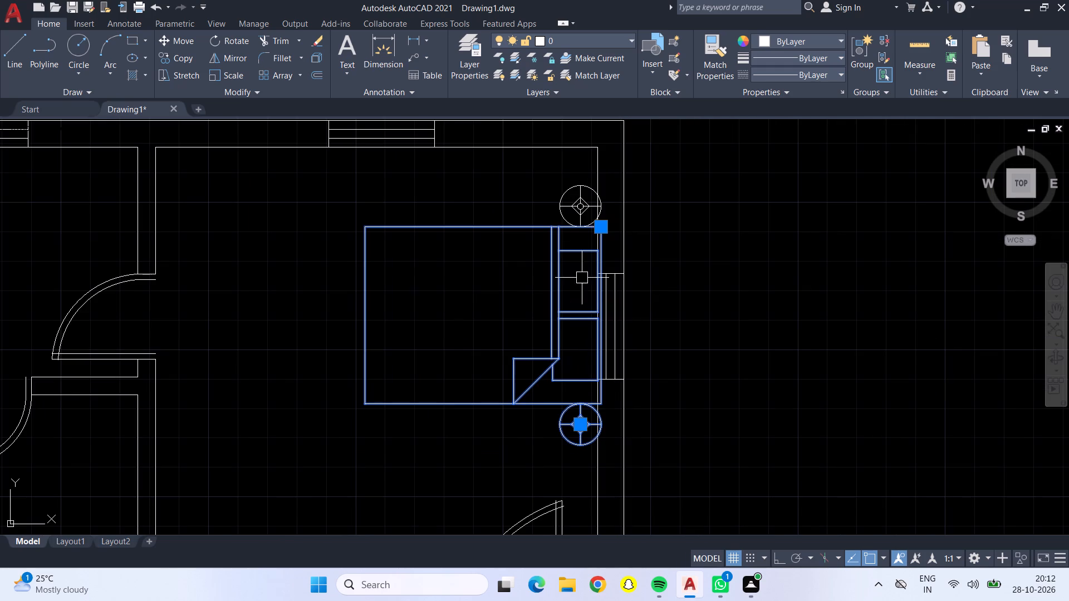
{"action": "left_click_drag", "start_coordinate": [585, 208], "coordinate": [577, 208]}
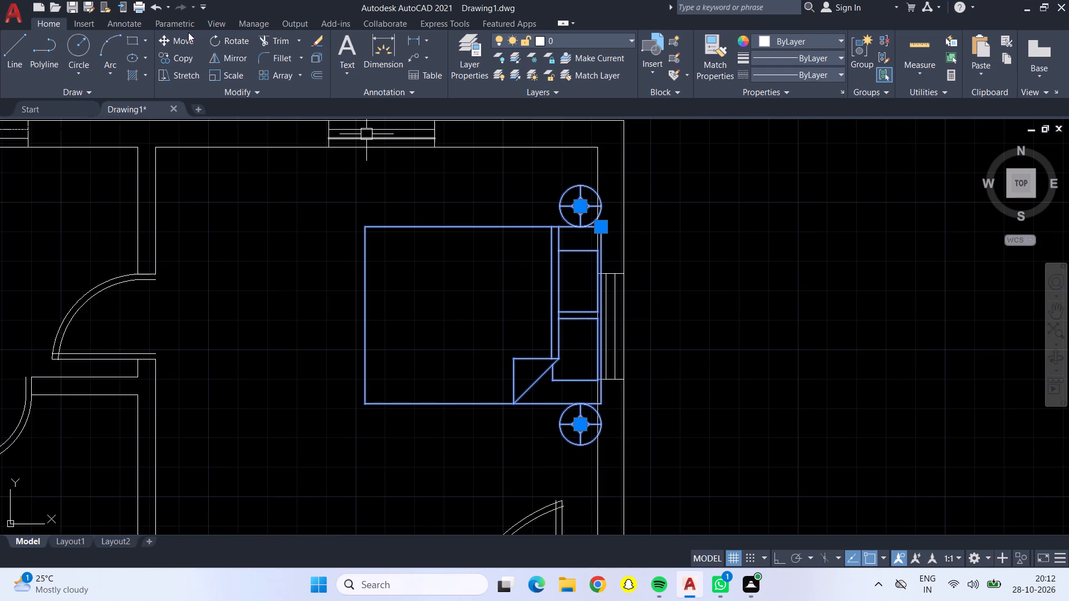
{"action": "left_click", "coordinate": [182, 35]}
{"action": "scroll", "coordinate": [606, 298], "scroll_direction": "up", "scroll_amount": 4}
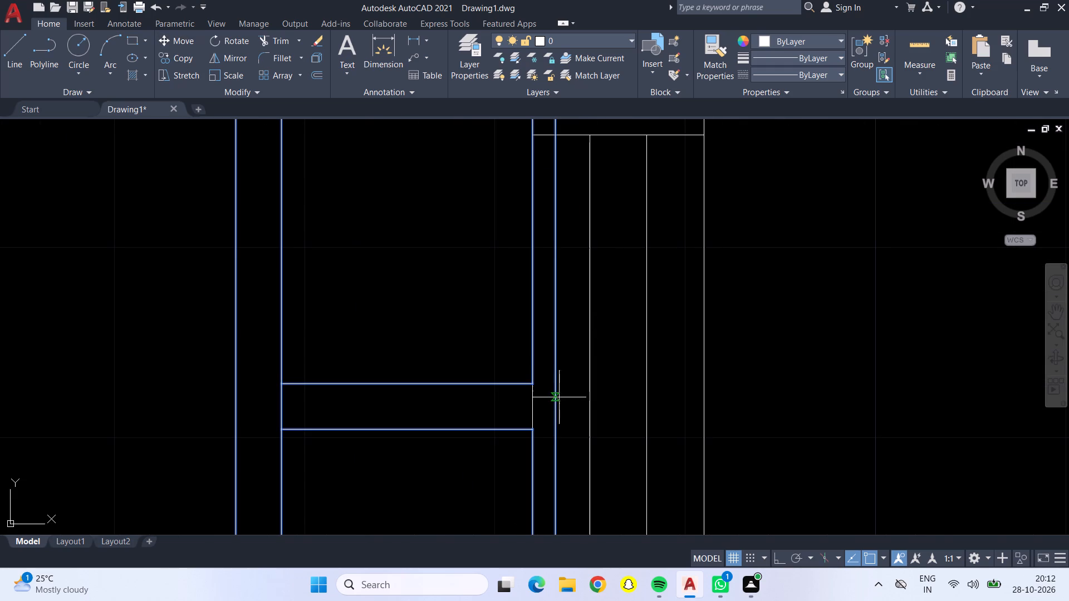
{"action": "left_click", "coordinate": [560, 398]}
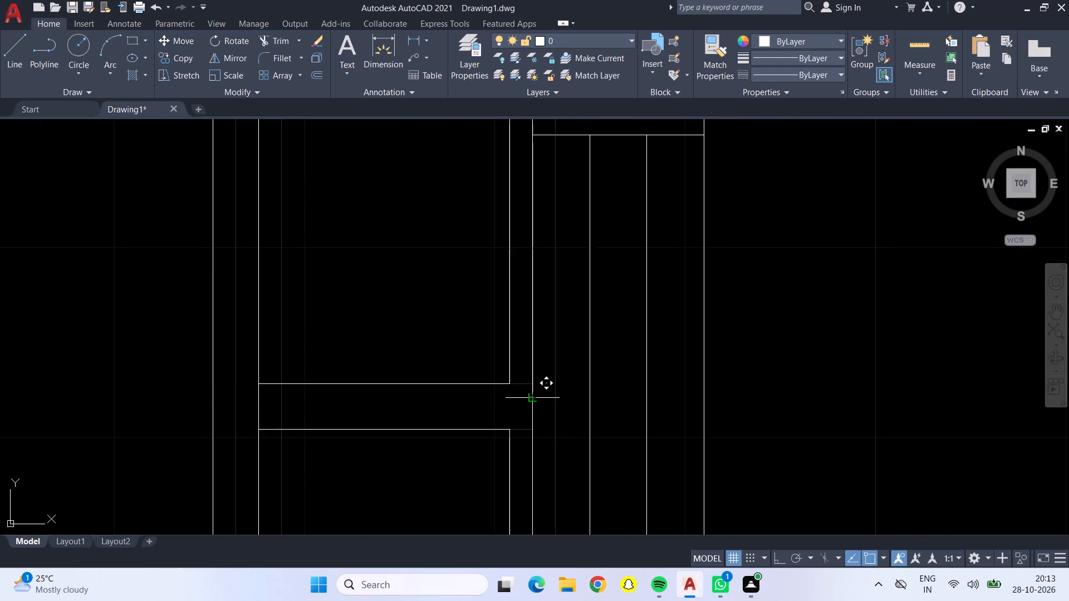
{"action": "left_click", "coordinate": [532, 398]}
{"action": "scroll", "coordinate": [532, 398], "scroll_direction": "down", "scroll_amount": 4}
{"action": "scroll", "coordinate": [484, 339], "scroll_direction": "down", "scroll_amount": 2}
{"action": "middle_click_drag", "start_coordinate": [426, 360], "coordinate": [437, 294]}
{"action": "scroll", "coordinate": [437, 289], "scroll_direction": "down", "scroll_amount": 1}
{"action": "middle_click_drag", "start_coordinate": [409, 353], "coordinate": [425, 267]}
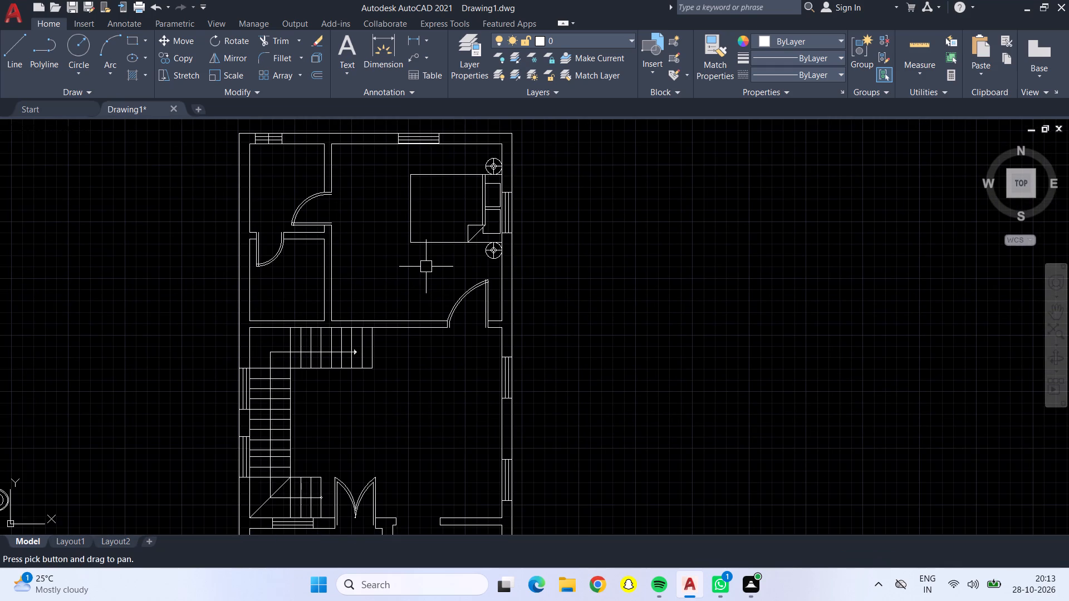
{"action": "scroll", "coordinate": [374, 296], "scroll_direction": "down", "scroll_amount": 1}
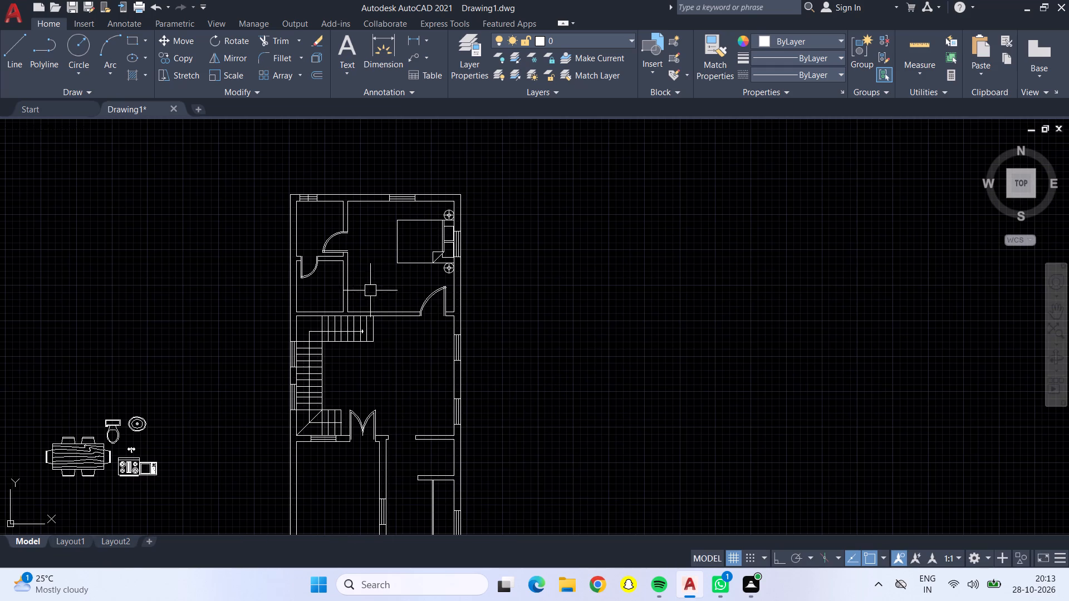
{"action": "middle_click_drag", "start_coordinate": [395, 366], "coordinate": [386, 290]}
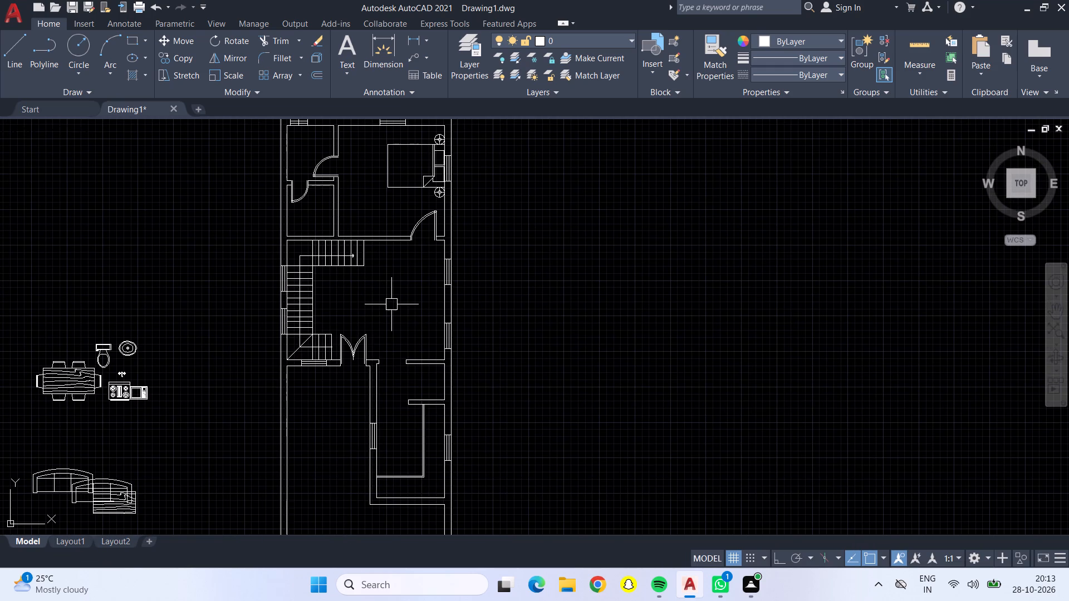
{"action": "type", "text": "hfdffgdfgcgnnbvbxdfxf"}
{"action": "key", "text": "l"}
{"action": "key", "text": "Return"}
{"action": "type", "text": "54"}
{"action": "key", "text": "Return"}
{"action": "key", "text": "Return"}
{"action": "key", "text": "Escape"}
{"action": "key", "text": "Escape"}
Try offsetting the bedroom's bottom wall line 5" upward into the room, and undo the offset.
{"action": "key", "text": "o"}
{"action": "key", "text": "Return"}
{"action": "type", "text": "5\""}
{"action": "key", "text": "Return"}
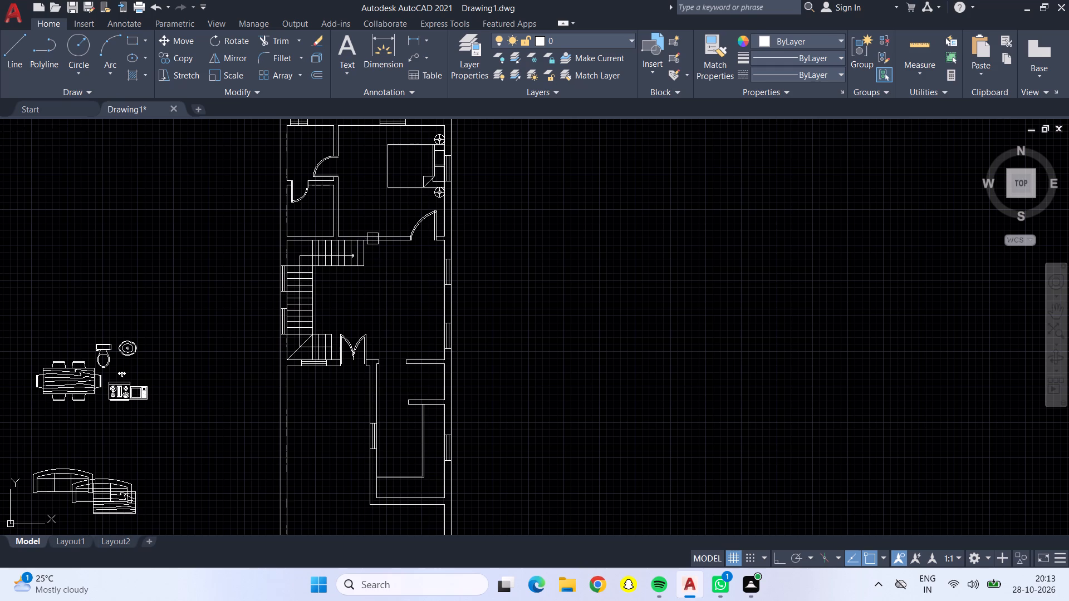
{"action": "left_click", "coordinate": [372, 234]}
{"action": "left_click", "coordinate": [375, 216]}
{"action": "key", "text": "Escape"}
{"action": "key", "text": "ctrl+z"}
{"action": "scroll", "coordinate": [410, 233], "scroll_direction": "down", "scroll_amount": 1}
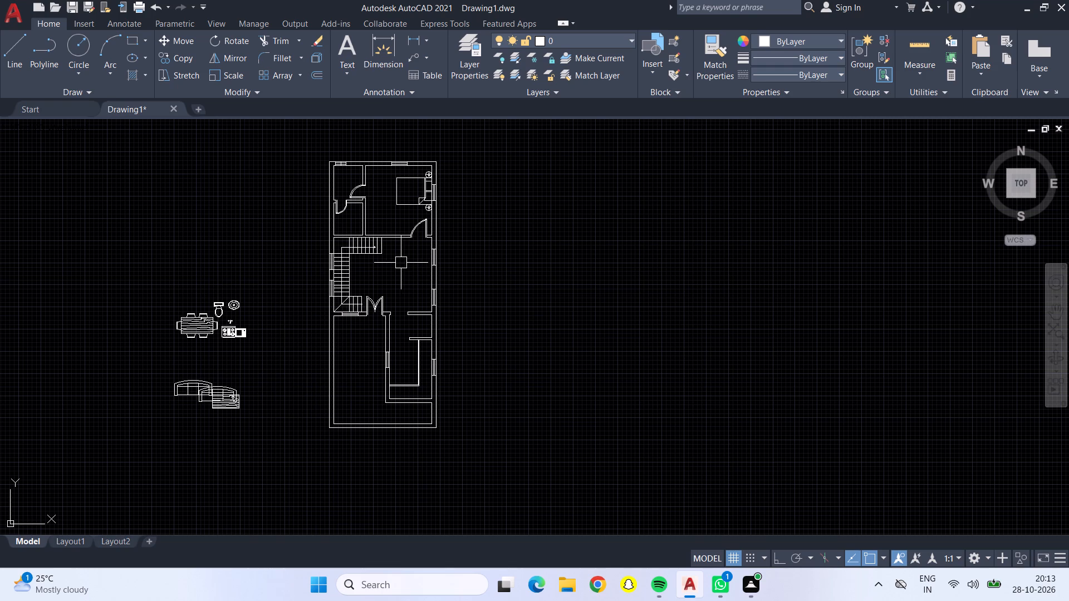
Move the toilet block from beside the plan into the top-left bathroom, with its tank at the top-wall window.
{"action": "scroll", "coordinate": [401, 260], "scroll_direction": "up", "scroll_amount": 2}
{"action": "scroll", "coordinate": [401, 262], "scroll_direction": "down", "scroll_amount": 1}
{"action": "middle_click_drag", "start_coordinate": [401, 262], "coordinate": [455, 339]}
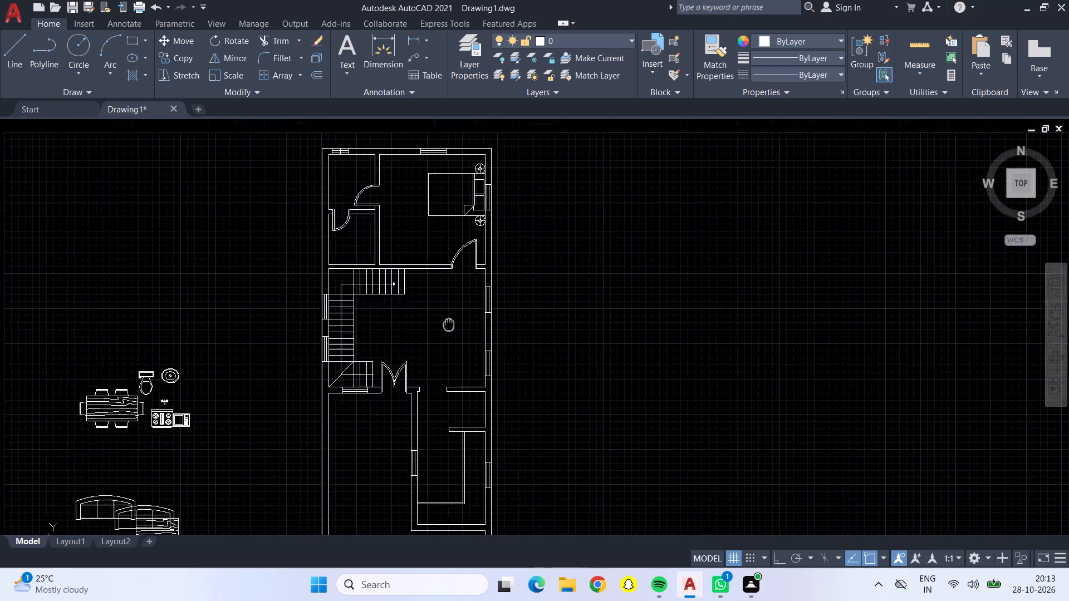
{"action": "middle_click_drag", "start_coordinate": [455, 339], "coordinate": [455, 340]}
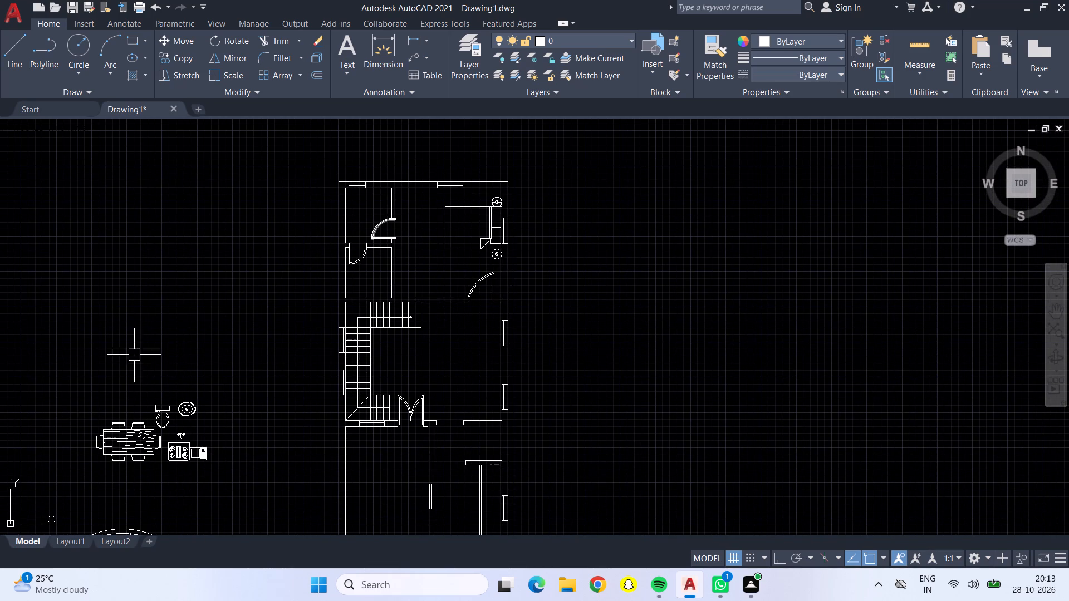
{"action": "left_click", "coordinate": [158, 409]}
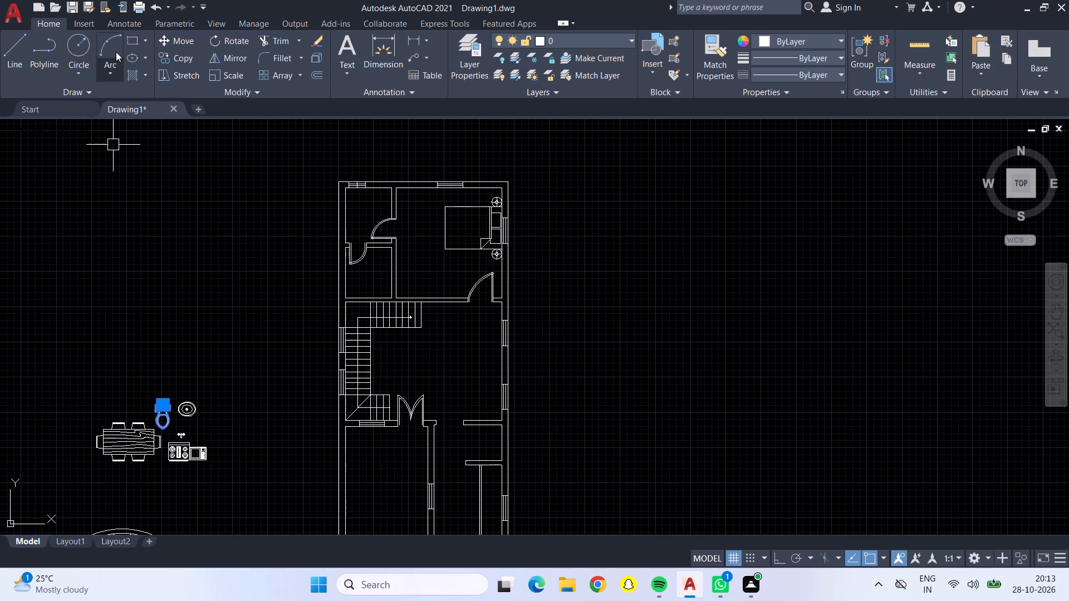
{"action": "left_click", "coordinate": [175, 37]}
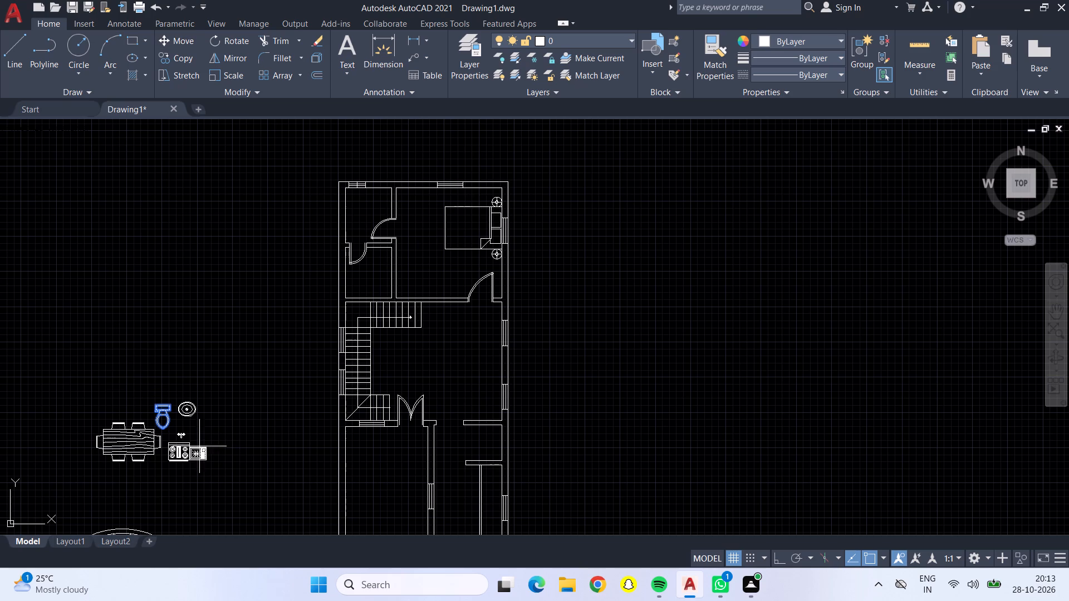
{"action": "left_click", "coordinate": [166, 403]}
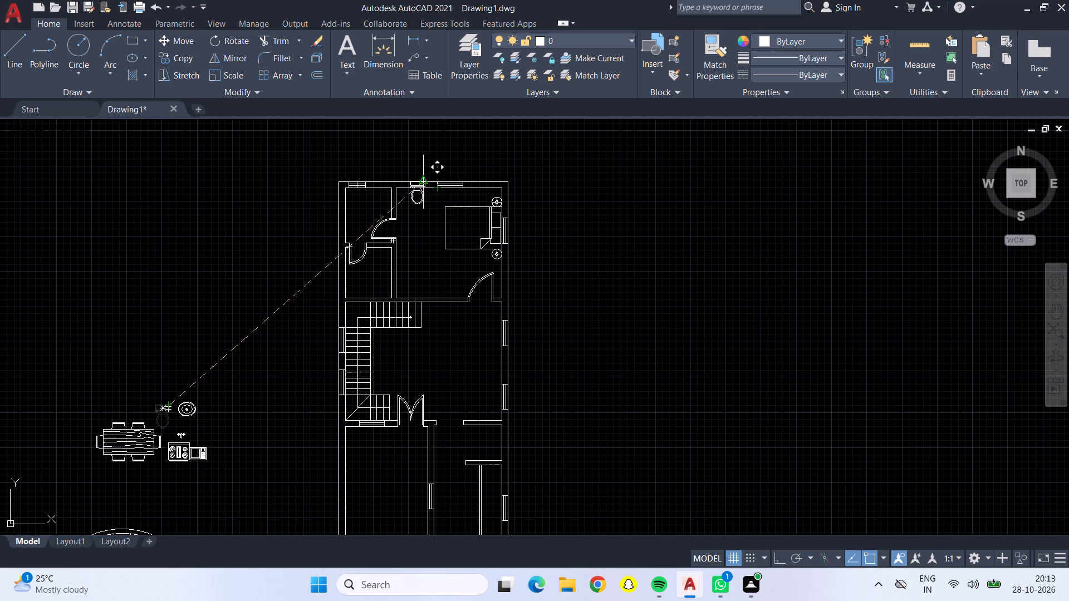
{"action": "scroll", "coordinate": [406, 185], "scroll_direction": "up", "scroll_amount": 3}
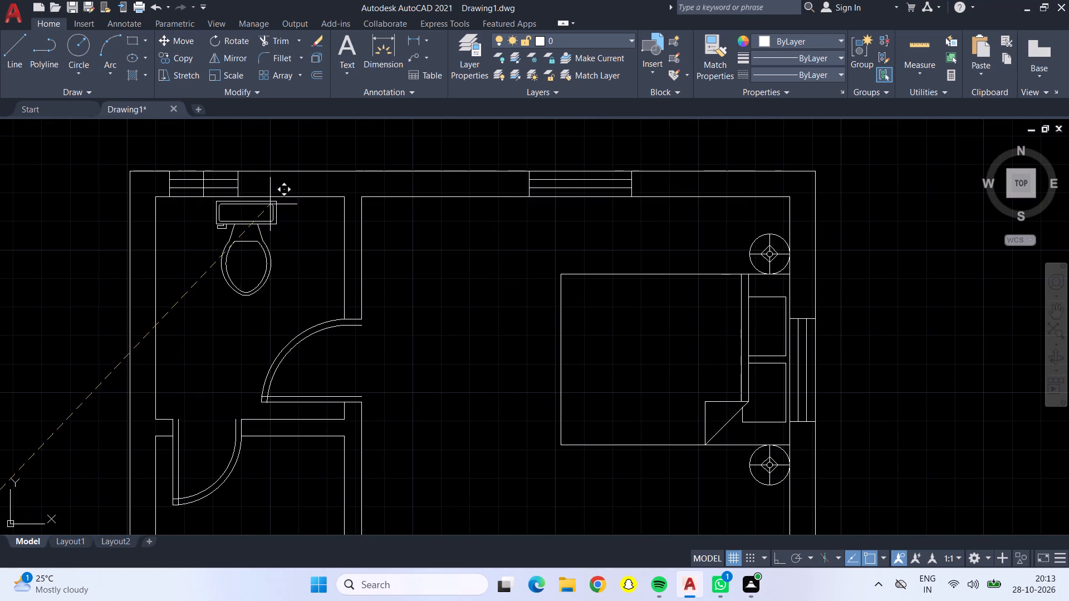
{"action": "left_click", "coordinate": [223, 200]}
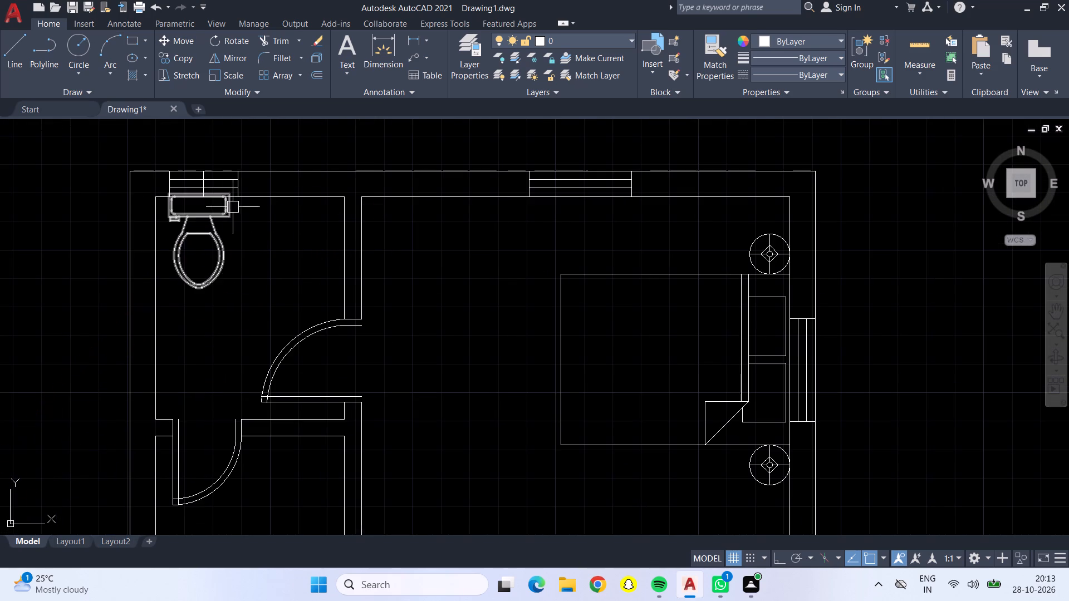
Move the toilet down from its tank's back edge so it sits against the inner face of the bathroom's top wall.
{"action": "scroll", "coordinate": [209, 201], "scroll_direction": "up", "scroll_amount": 4}
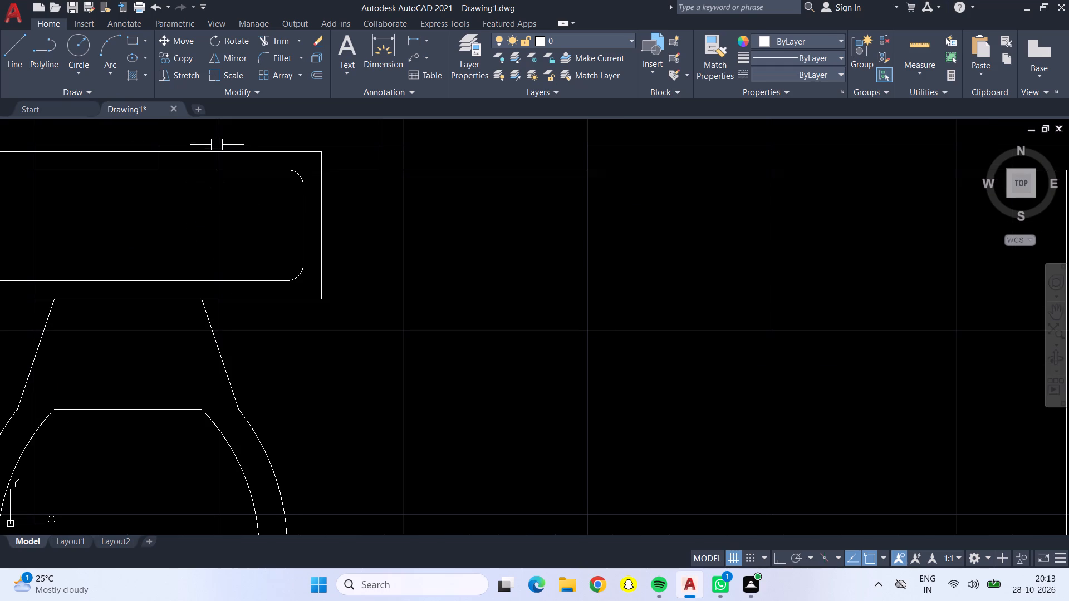
{"action": "left_click", "coordinate": [217, 150]}
{"action": "left_click", "coordinate": [175, 41]}
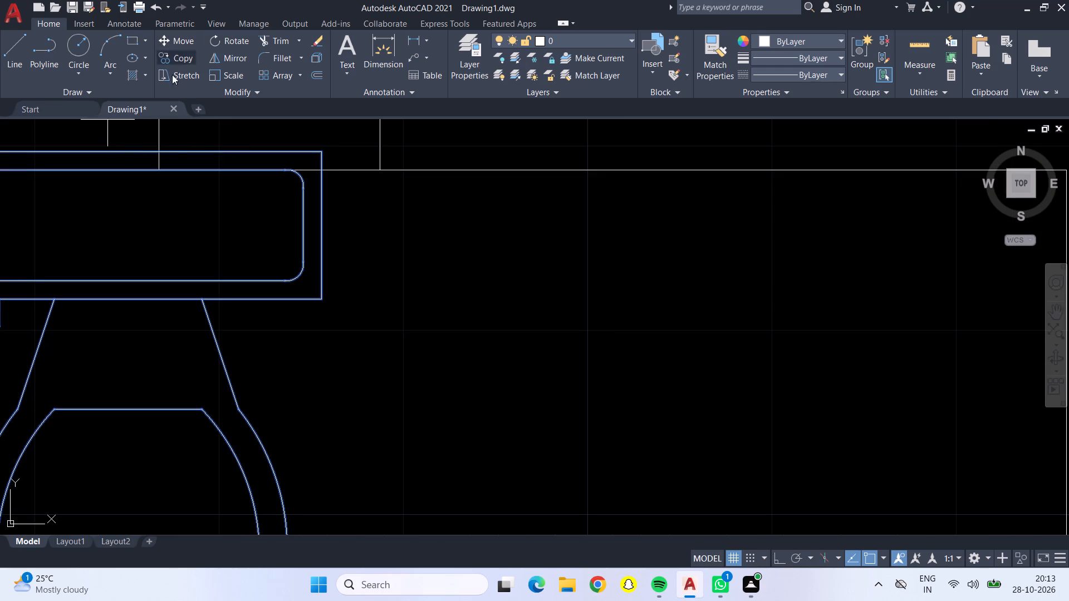
{"action": "left_click", "coordinate": [160, 151]}
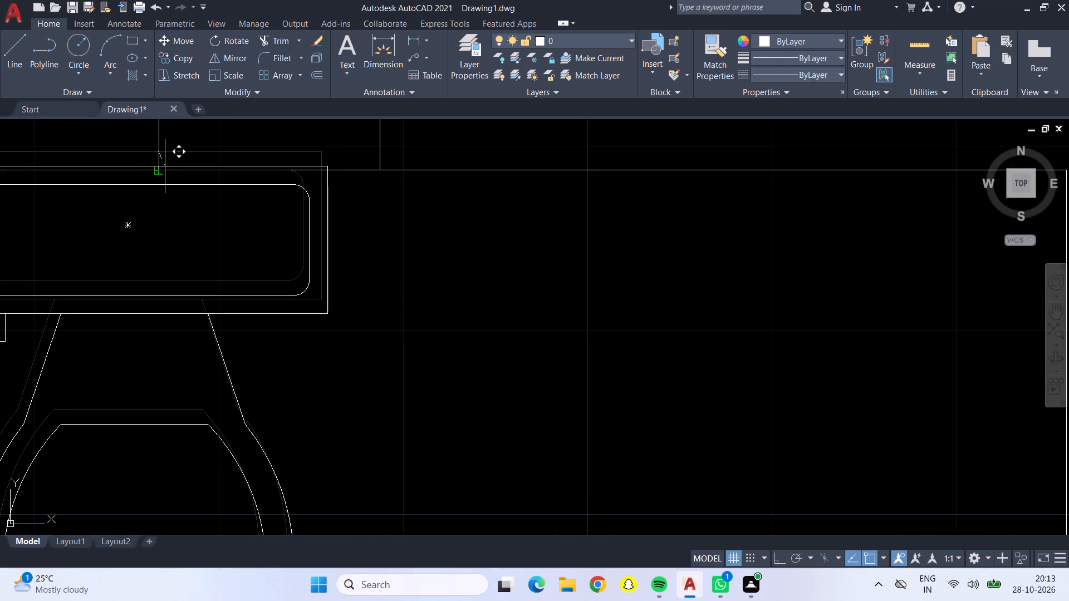
{"action": "left_click", "coordinate": [165, 166]}
Move the oval washbasin from its top edge to the inner face of the bathroom's top wall, between the toilet and the bedroom partition.
{"action": "scroll", "coordinate": [163, 177], "scroll_direction": "down", "scroll_amount": 3}
{"action": "scroll", "coordinate": [203, 221], "scroll_direction": "down", "scroll_amount": 3}
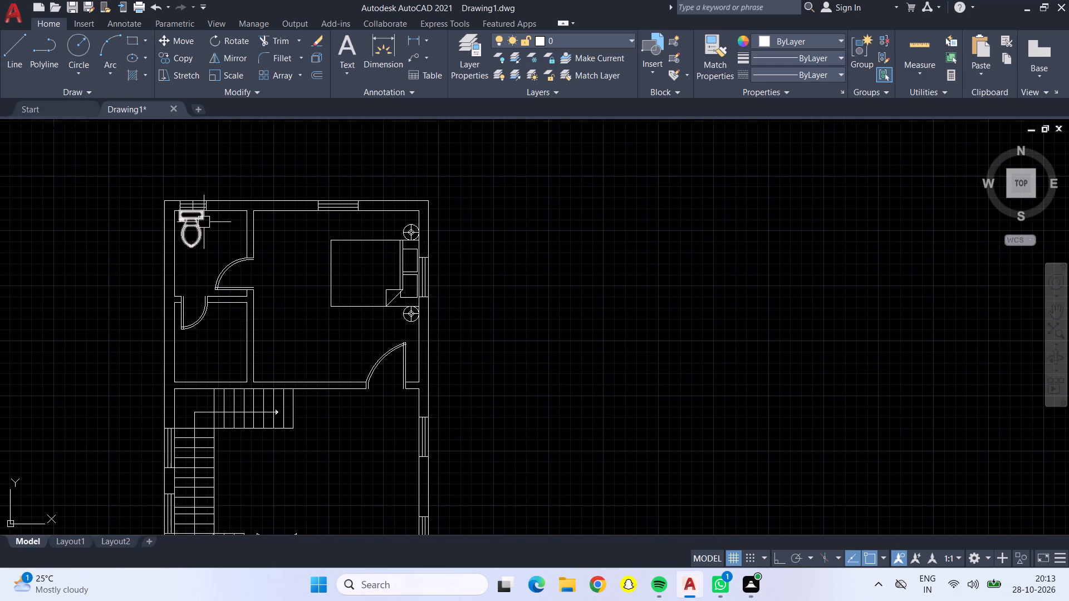
{"action": "scroll", "coordinate": [160, 311], "scroll_direction": "up", "scroll_amount": 1}
{"action": "middle_click_drag", "start_coordinate": [138, 339], "coordinate": [273, 186]}
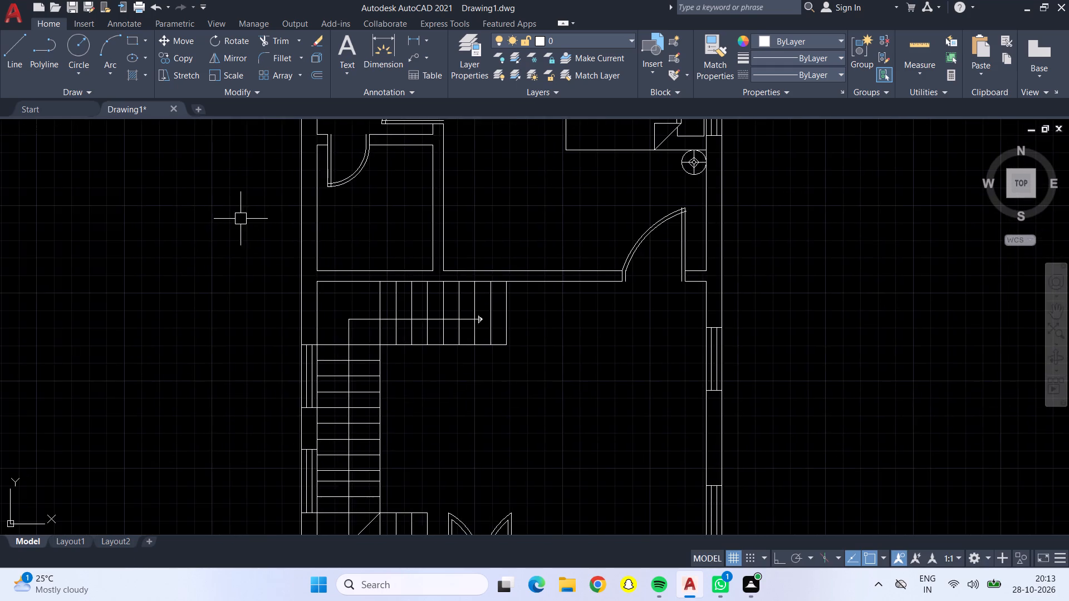
{"action": "scroll", "coordinate": [241, 219], "scroll_direction": "down", "scroll_amount": 1}
{"action": "left_click", "coordinate": [40, 427]}
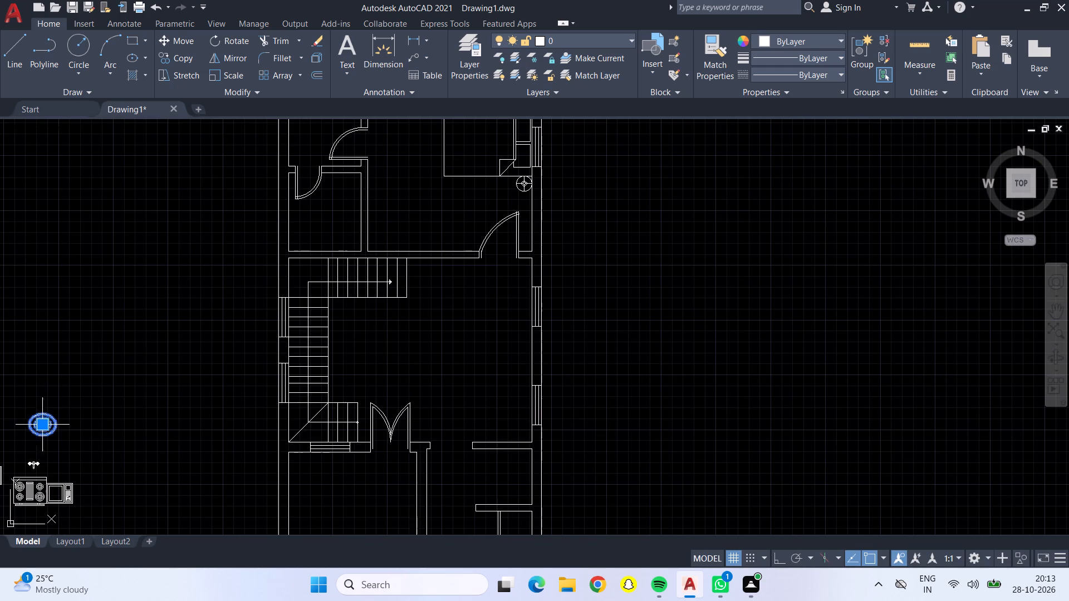
{"action": "left_click", "coordinate": [163, 37]}
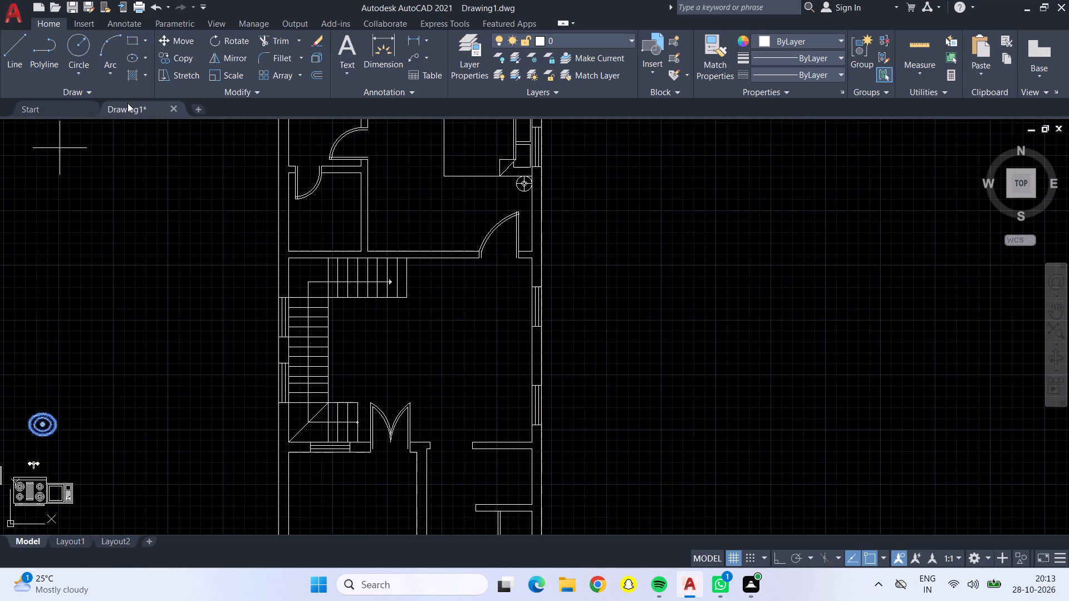
{"action": "left_click", "coordinate": [43, 410]}
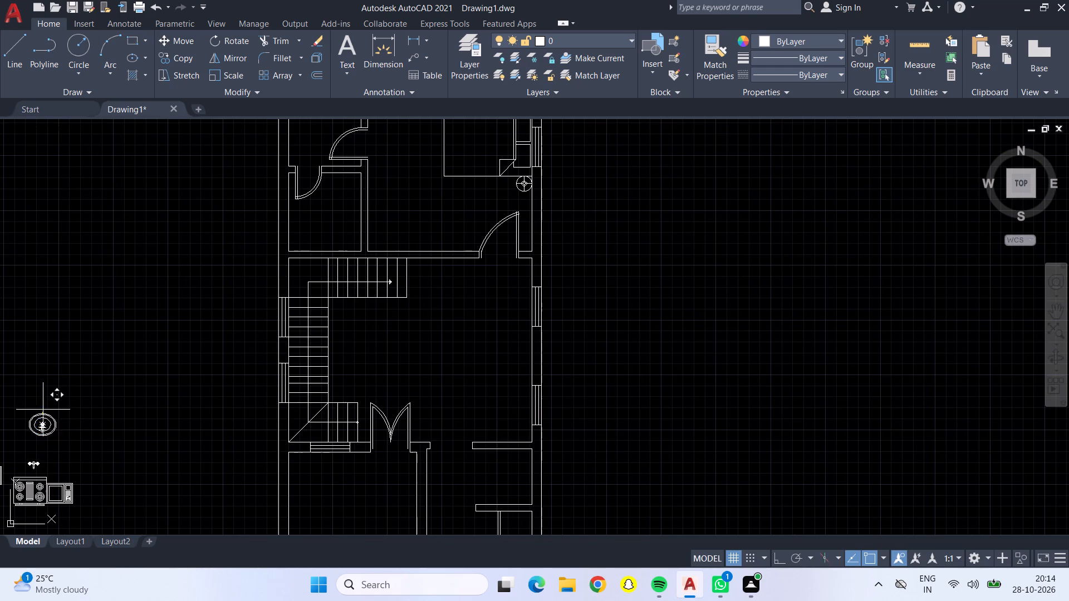
{"action": "scroll", "coordinate": [61, 378], "scroll_direction": "down", "scroll_amount": 4}
{"action": "scroll", "coordinate": [92, 343], "scroll_direction": "up", "scroll_amount": 5}
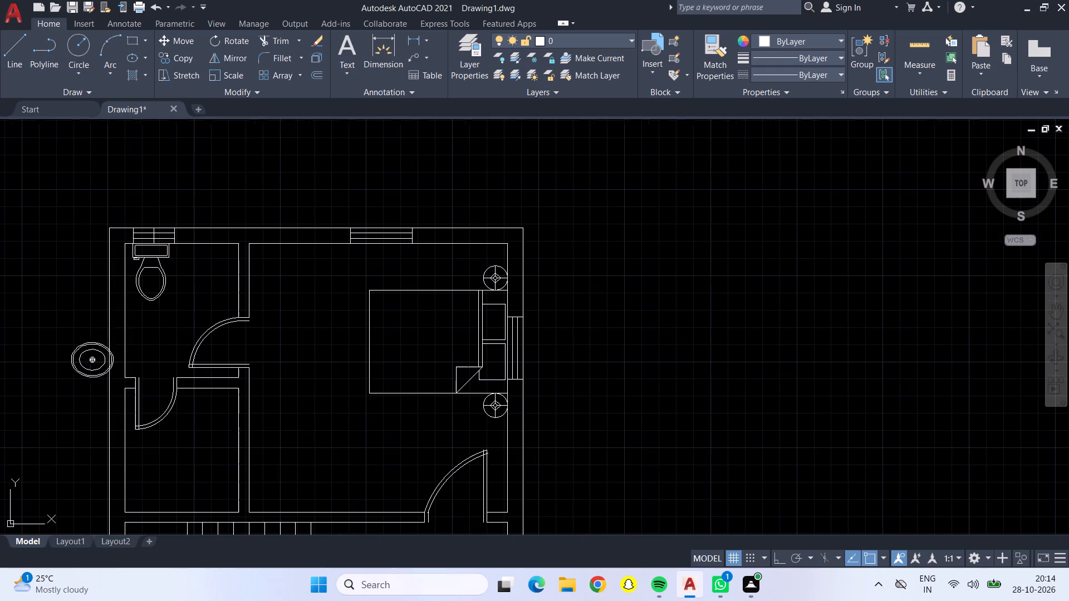
{"action": "scroll", "coordinate": [195, 237], "scroll_direction": "up", "scroll_amount": 4}
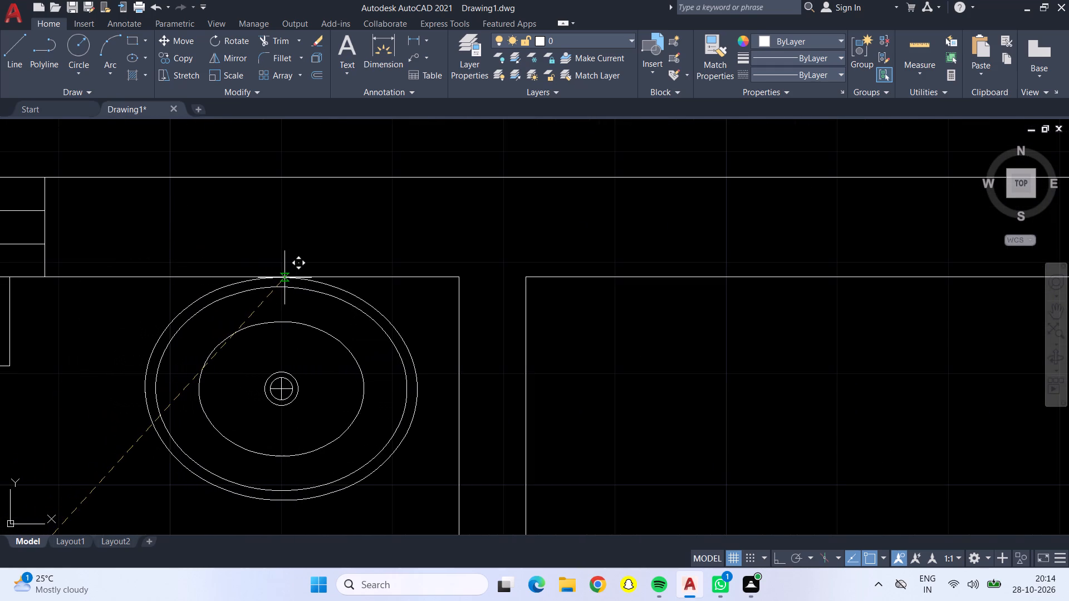
{"action": "left_click", "coordinate": [285, 278]}
Select the six-chair dining table block outside the plan and start moving it.
{"action": "scroll", "coordinate": [285, 279], "scroll_direction": "down", "scroll_amount": 5}
{"action": "scroll", "coordinate": [224, 344], "scroll_direction": "down", "scroll_amount": 1}
{"action": "scroll", "coordinate": [224, 344], "scroll_direction": "up", "scroll_amount": 1}
{"action": "scroll", "coordinate": [224, 344], "scroll_direction": "down", "scroll_amount": 1}
{"action": "middle_click_drag", "start_coordinate": [178, 395], "coordinate": [168, 384]}
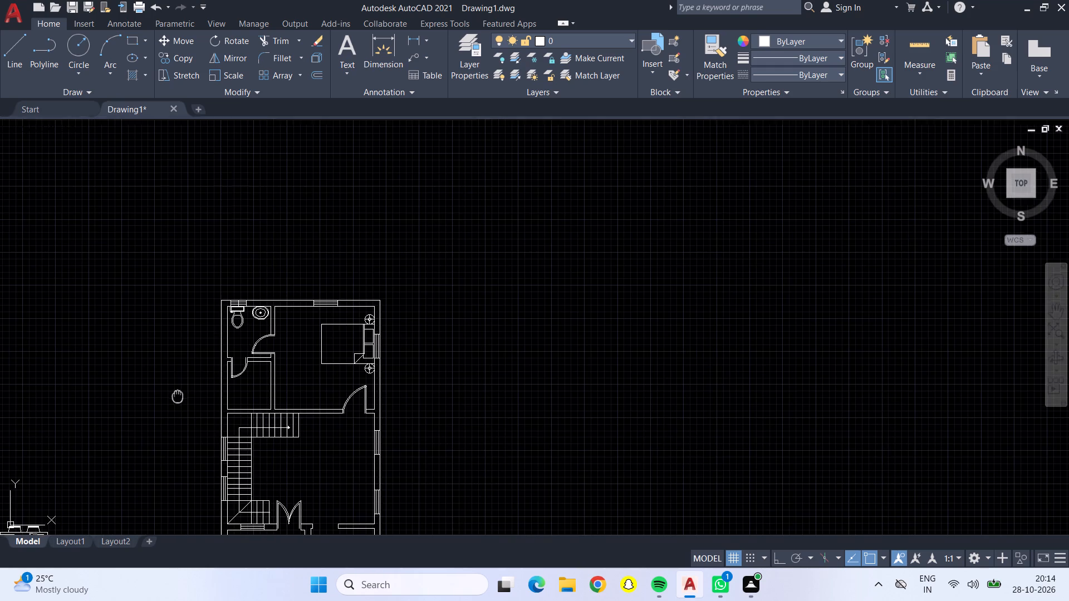
{"action": "middle_click_drag", "start_coordinate": [168, 384], "coordinate": [150, 232]}
{"action": "scroll", "coordinate": [151, 228], "scroll_direction": "down", "scroll_amount": 2}
{"action": "left_click", "coordinate": [86, 288]}
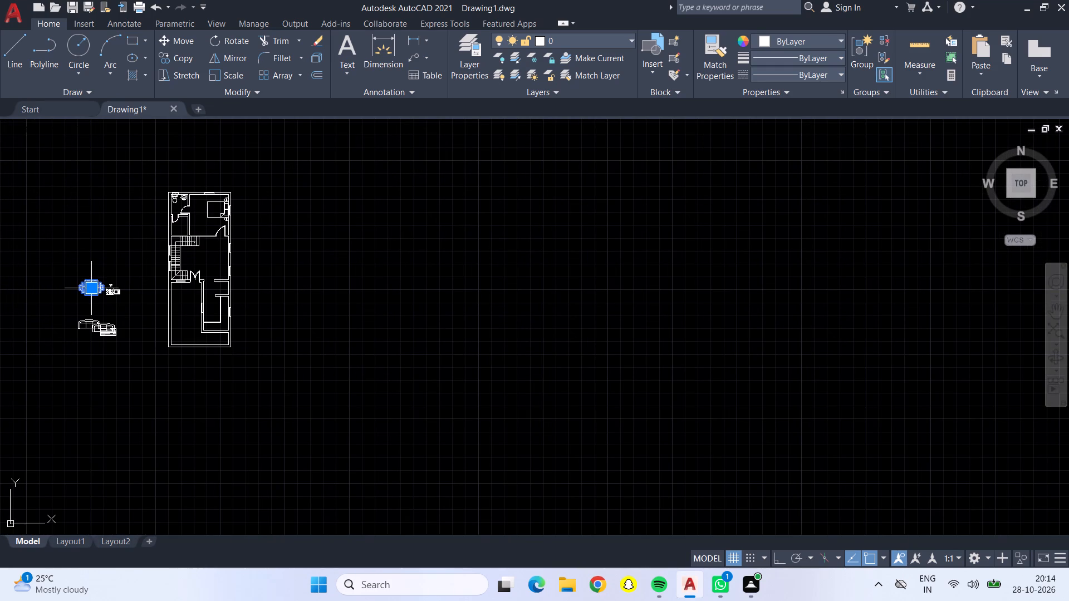
{"action": "left_click", "coordinate": [180, 43]}
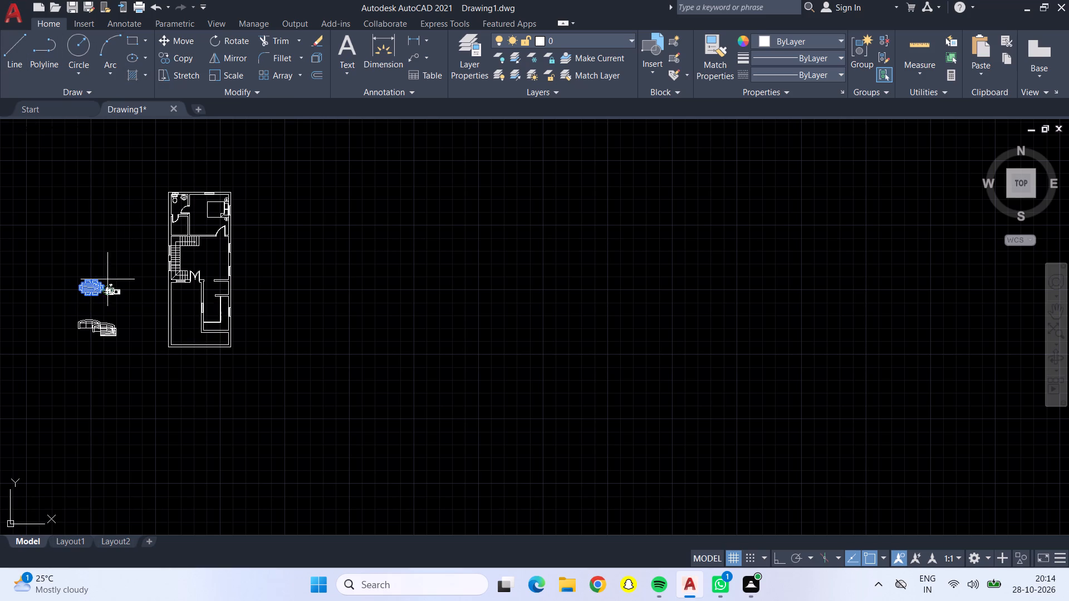
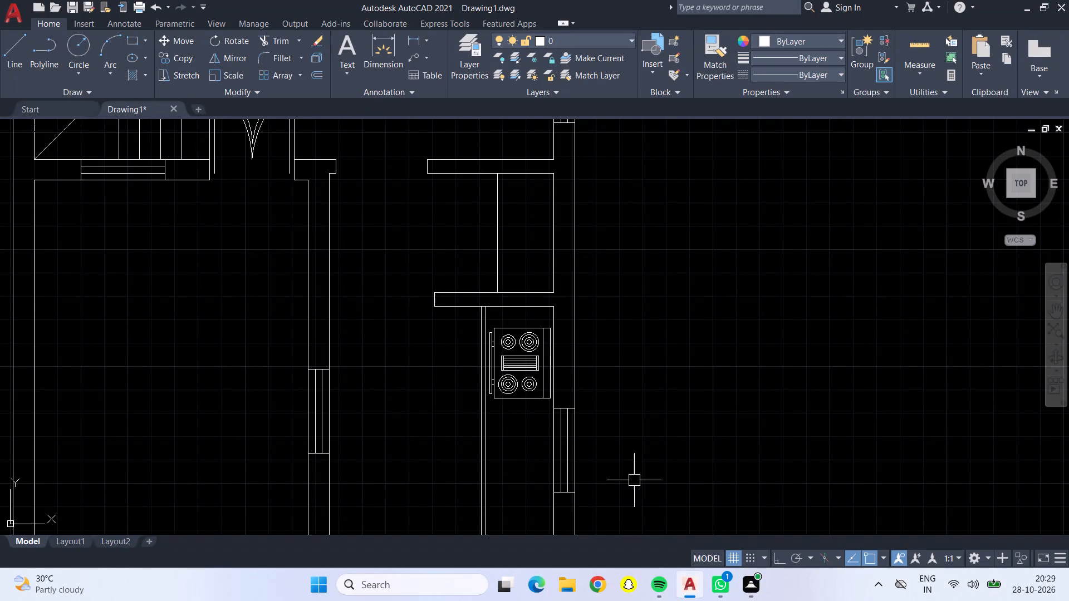
Look over the dining hall, kitchen and lower rooms of the plan, focusing on the free space beside the hall's windows.
{"action": "scroll", "coordinate": [460, 334], "scroll_direction": "down", "scroll_amount": 1}
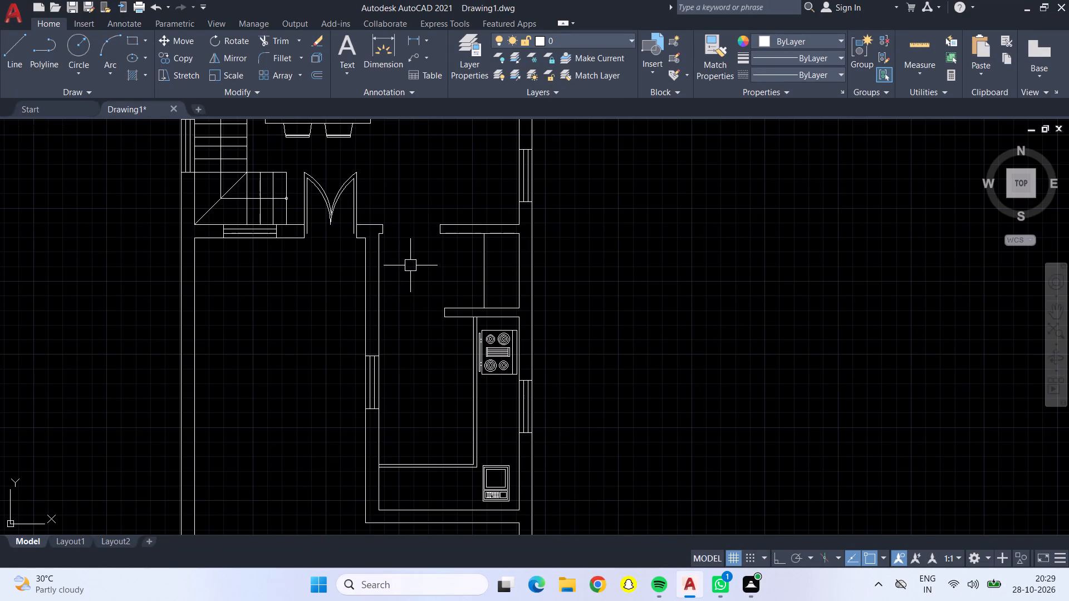
{"action": "middle_click_drag", "start_coordinate": [410, 265], "coordinate": [432, 321]}
{"action": "middle_click_drag", "start_coordinate": [458, 210], "coordinate": [484, 325]}
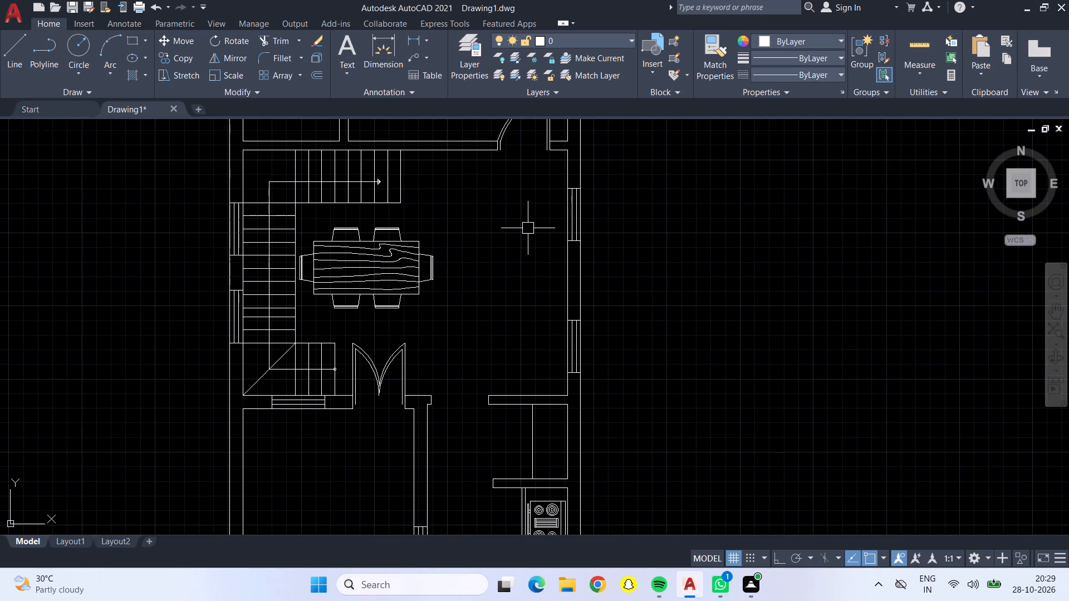
{"action": "middle_click_drag", "start_coordinate": [524, 228], "coordinate": [533, 248]}
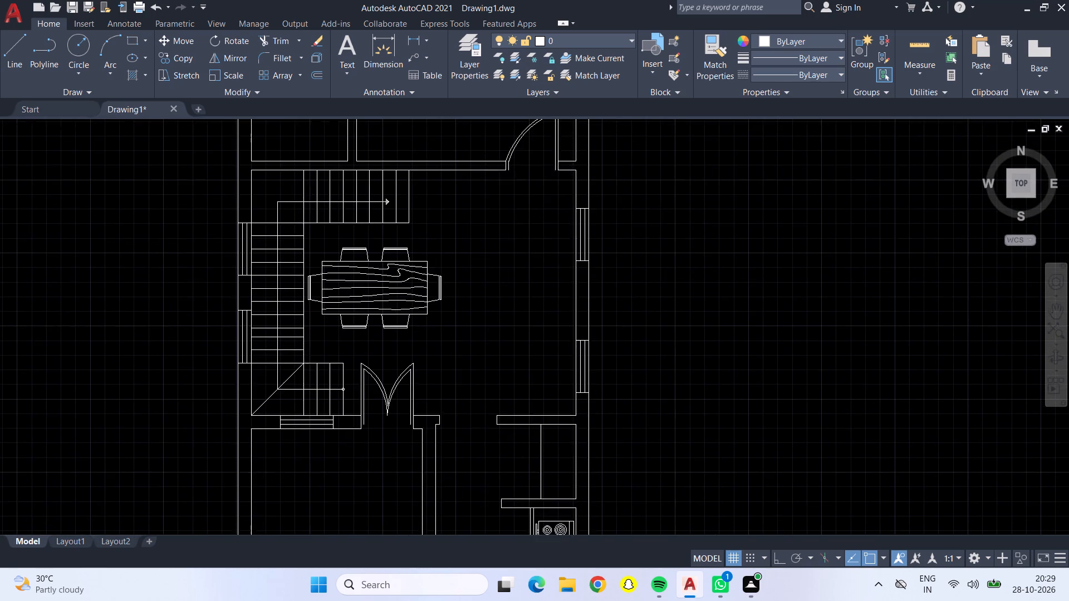
{"action": "scroll", "coordinate": [499, 259], "scroll_direction": "down", "scroll_amount": 1}
{"action": "middle_click_drag", "start_coordinate": [484, 413], "coordinate": [484, 382]}
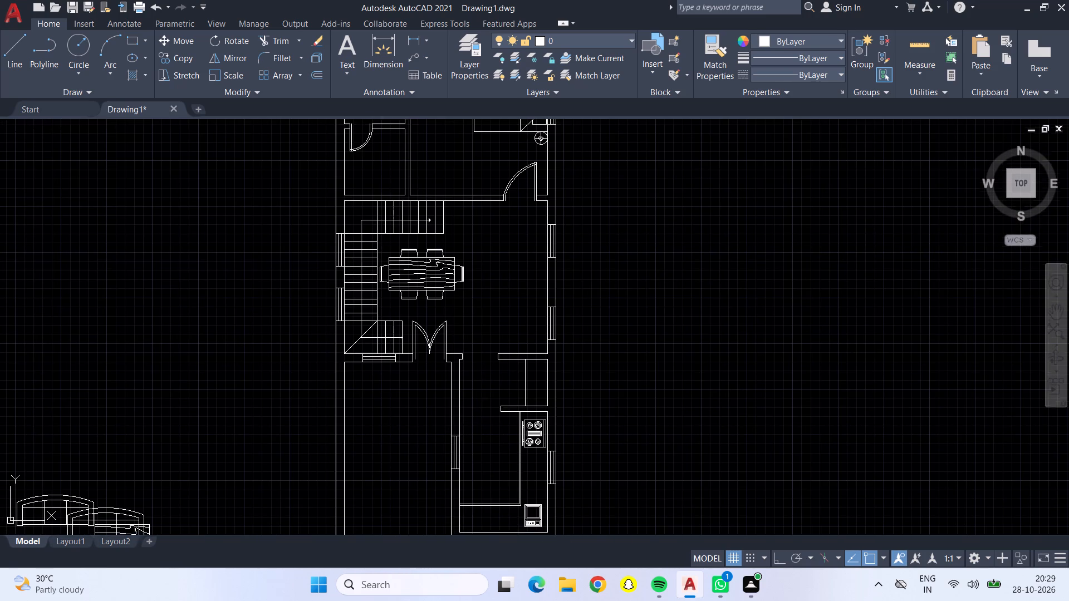
{"action": "middle_click_drag", "start_coordinate": [484, 382], "coordinate": [485, 329]}
{"action": "scroll", "coordinate": [417, 385], "scroll_direction": "down", "scroll_amount": 1}
{"action": "scroll", "coordinate": [428, 389], "scroll_direction": "up", "scroll_amount": 1}
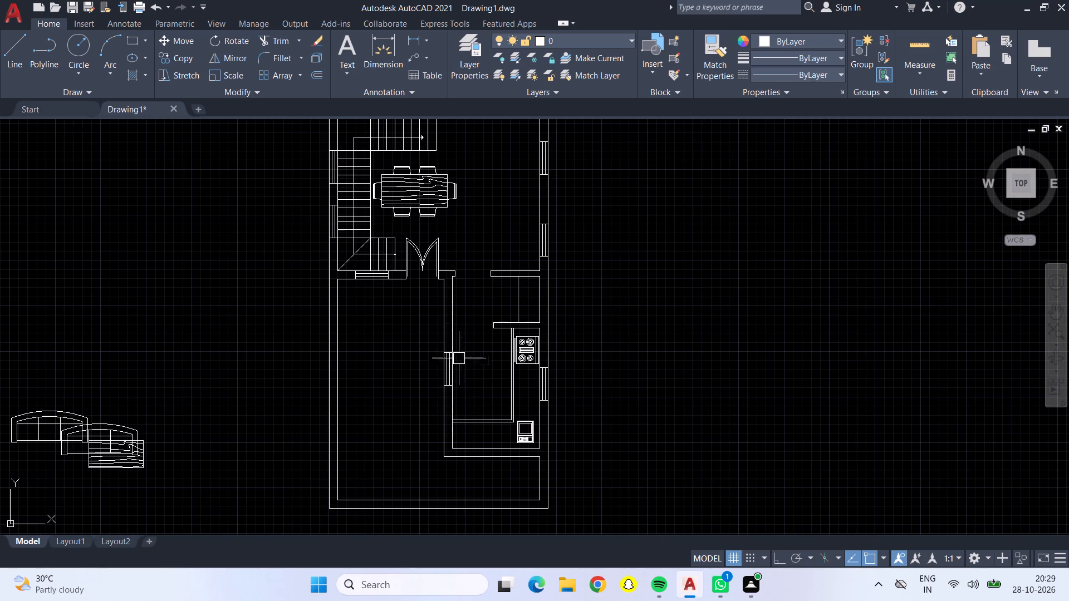
{"action": "middle_click_drag", "start_coordinate": [474, 304], "coordinate": [474, 306]}
{"action": "middle_click_drag", "start_coordinate": [474, 306], "coordinate": [438, 401]}
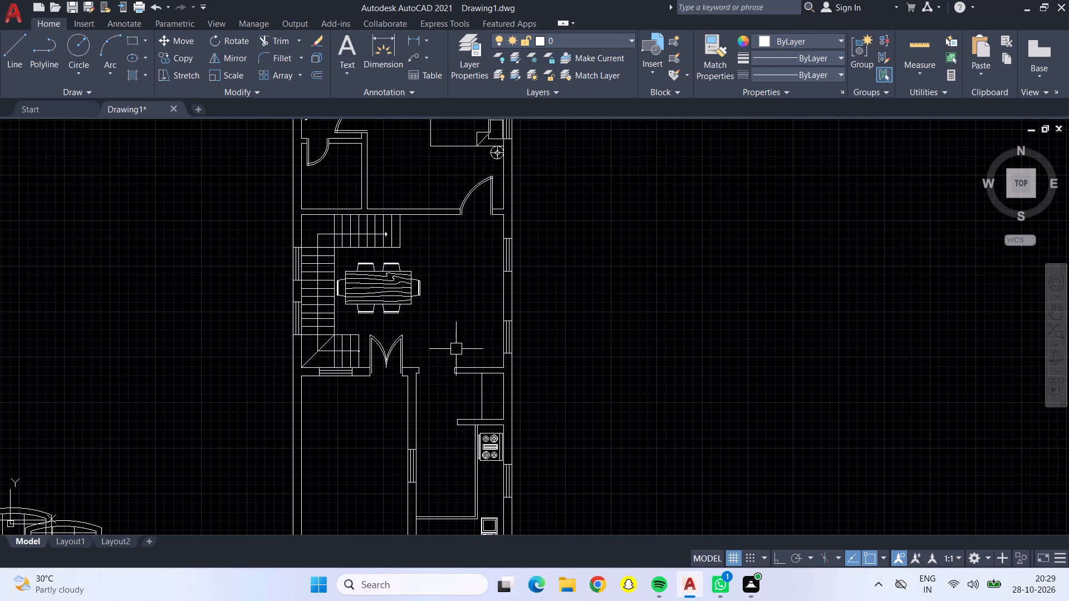
{"action": "scroll", "coordinate": [468, 340], "scroll_direction": "up", "scroll_amount": 2}
{"action": "middle_click_drag", "start_coordinate": [493, 336], "coordinate": [430, 345]}
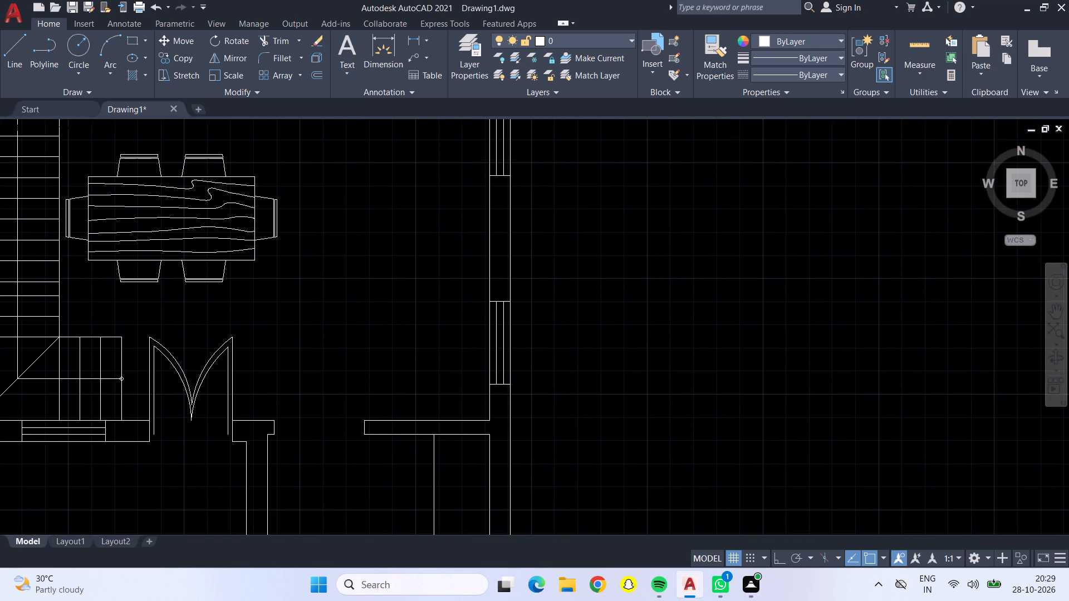
{"action": "scroll", "coordinate": [427, 385], "scroll_direction": "down", "scroll_amount": 1}
{"action": "middle_click_drag", "start_coordinate": [427, 385], "coordinate": [386, 386]}
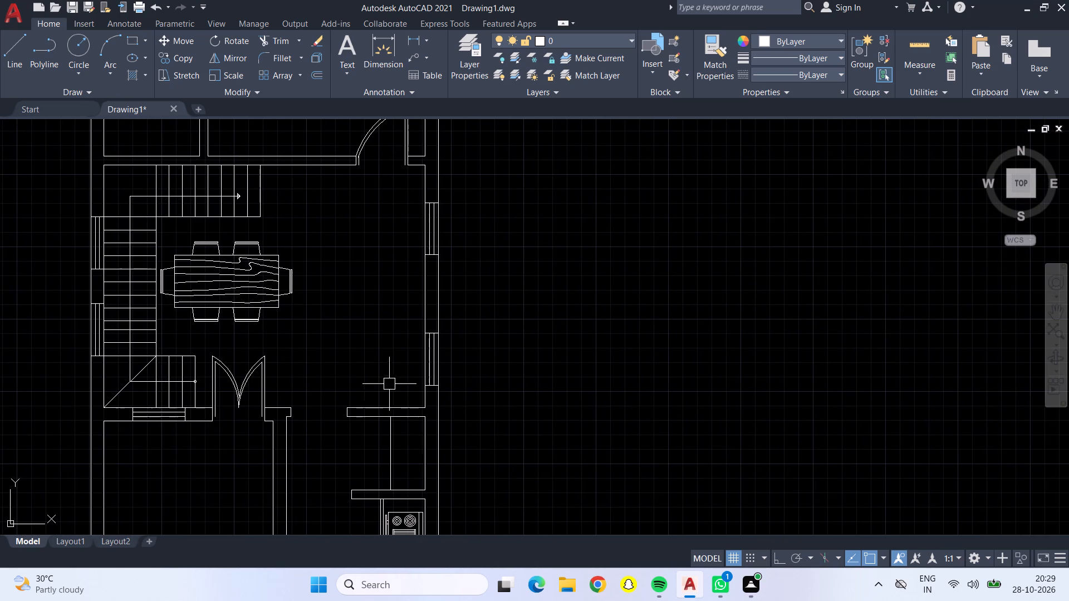
{"action": "key", "text": "Escape"}
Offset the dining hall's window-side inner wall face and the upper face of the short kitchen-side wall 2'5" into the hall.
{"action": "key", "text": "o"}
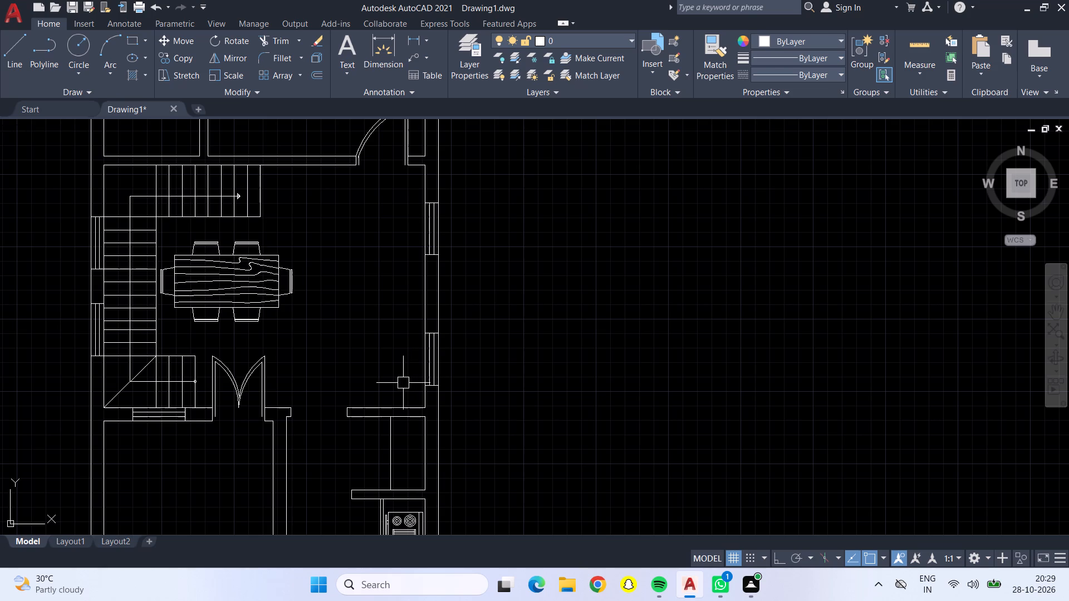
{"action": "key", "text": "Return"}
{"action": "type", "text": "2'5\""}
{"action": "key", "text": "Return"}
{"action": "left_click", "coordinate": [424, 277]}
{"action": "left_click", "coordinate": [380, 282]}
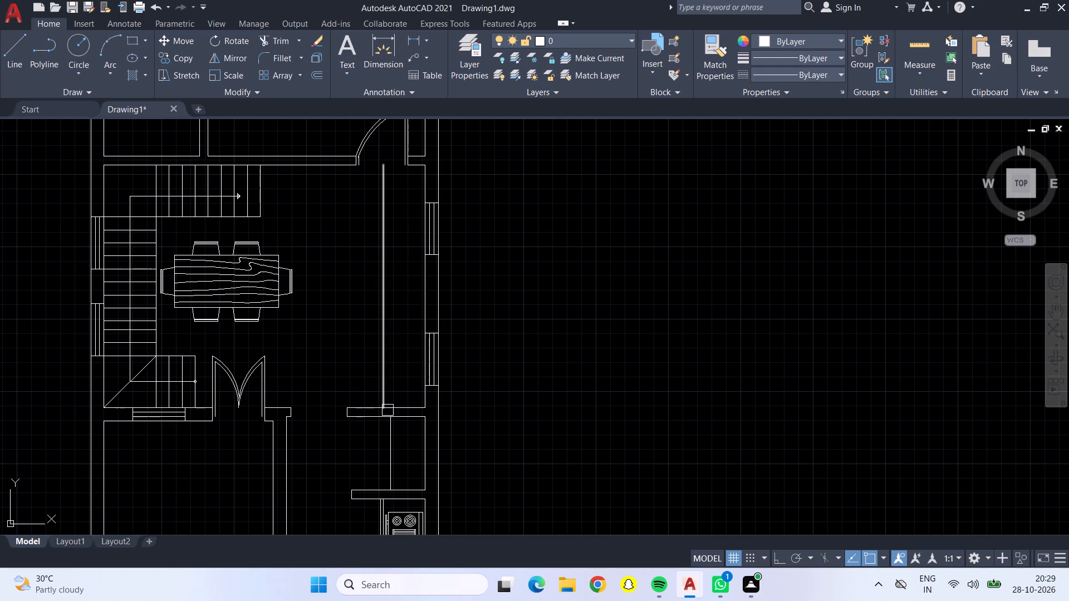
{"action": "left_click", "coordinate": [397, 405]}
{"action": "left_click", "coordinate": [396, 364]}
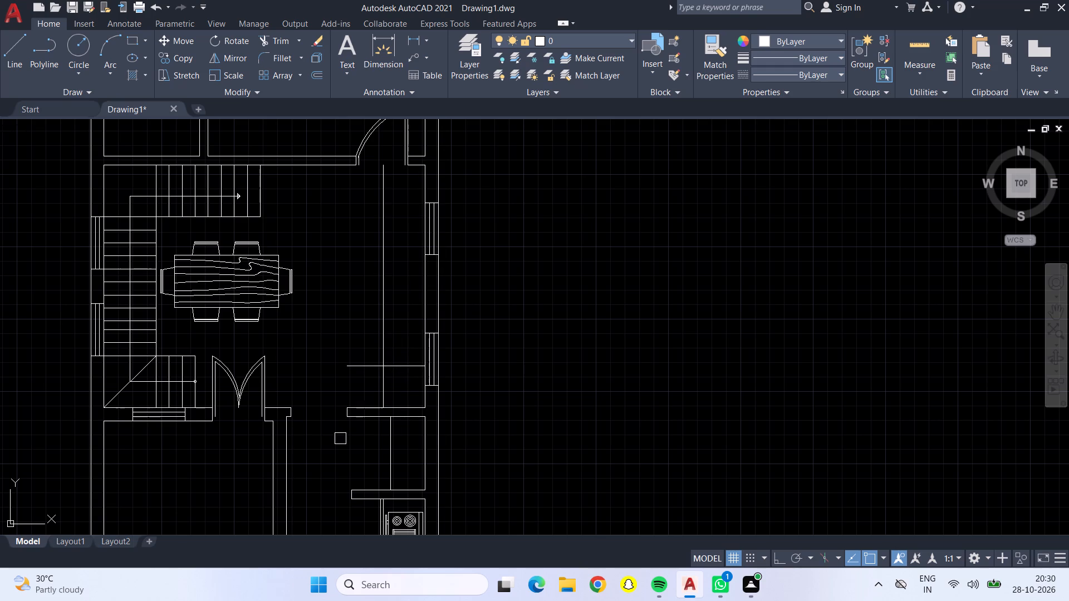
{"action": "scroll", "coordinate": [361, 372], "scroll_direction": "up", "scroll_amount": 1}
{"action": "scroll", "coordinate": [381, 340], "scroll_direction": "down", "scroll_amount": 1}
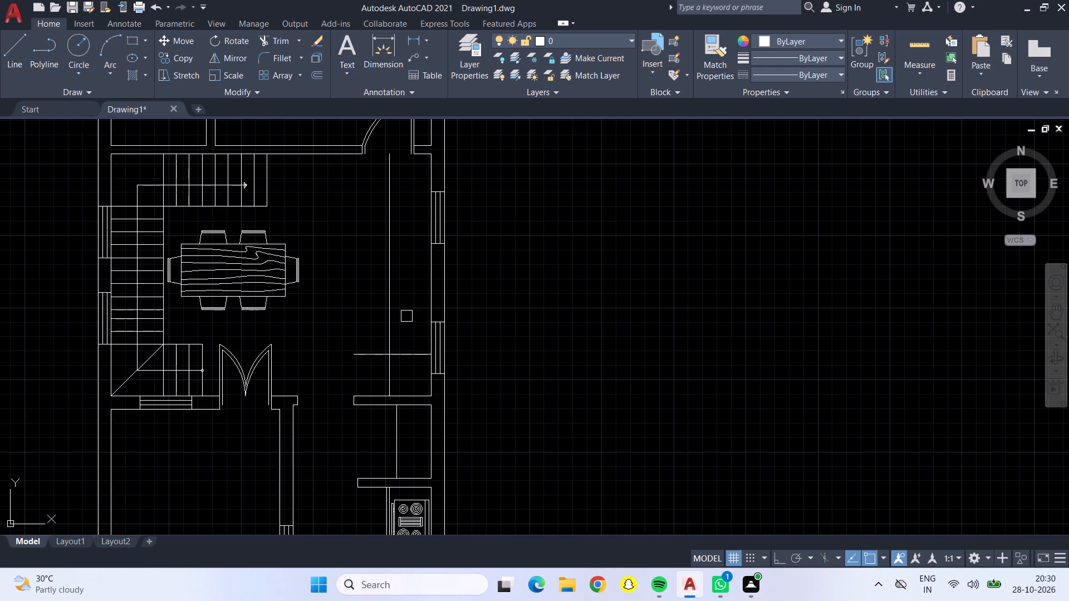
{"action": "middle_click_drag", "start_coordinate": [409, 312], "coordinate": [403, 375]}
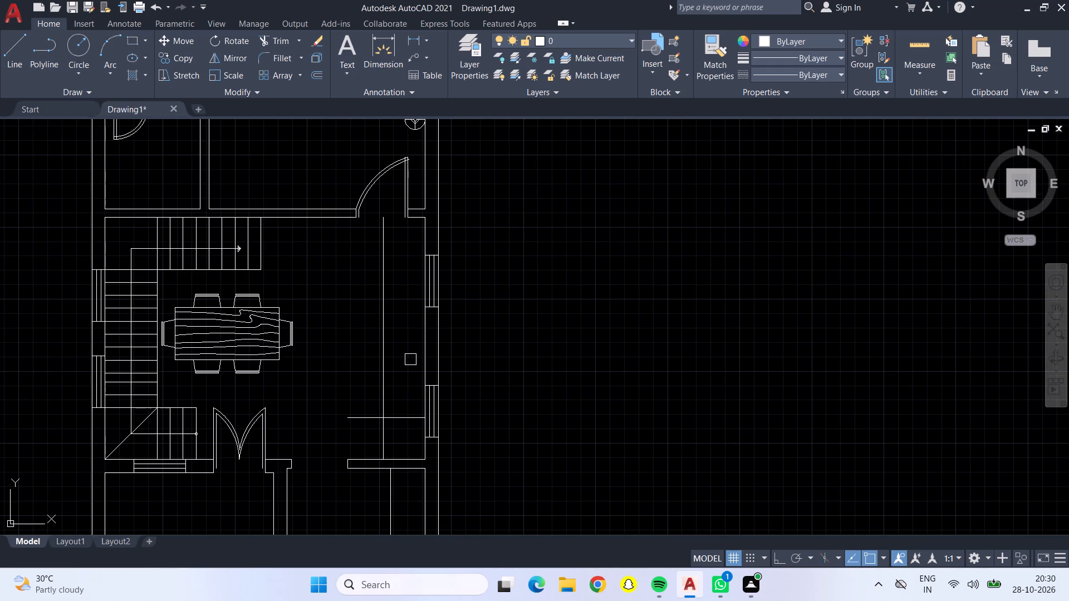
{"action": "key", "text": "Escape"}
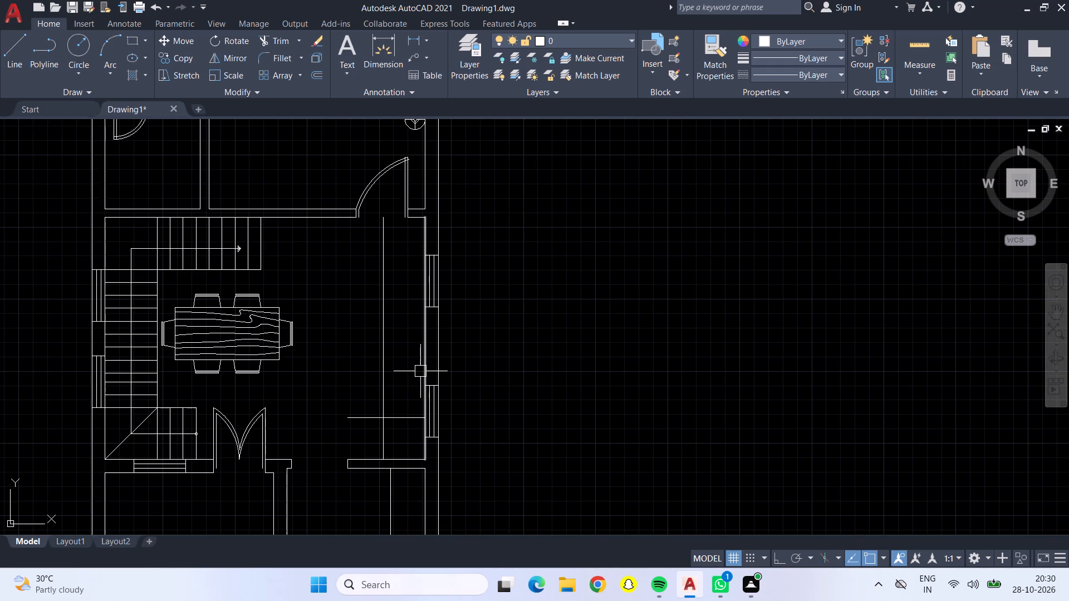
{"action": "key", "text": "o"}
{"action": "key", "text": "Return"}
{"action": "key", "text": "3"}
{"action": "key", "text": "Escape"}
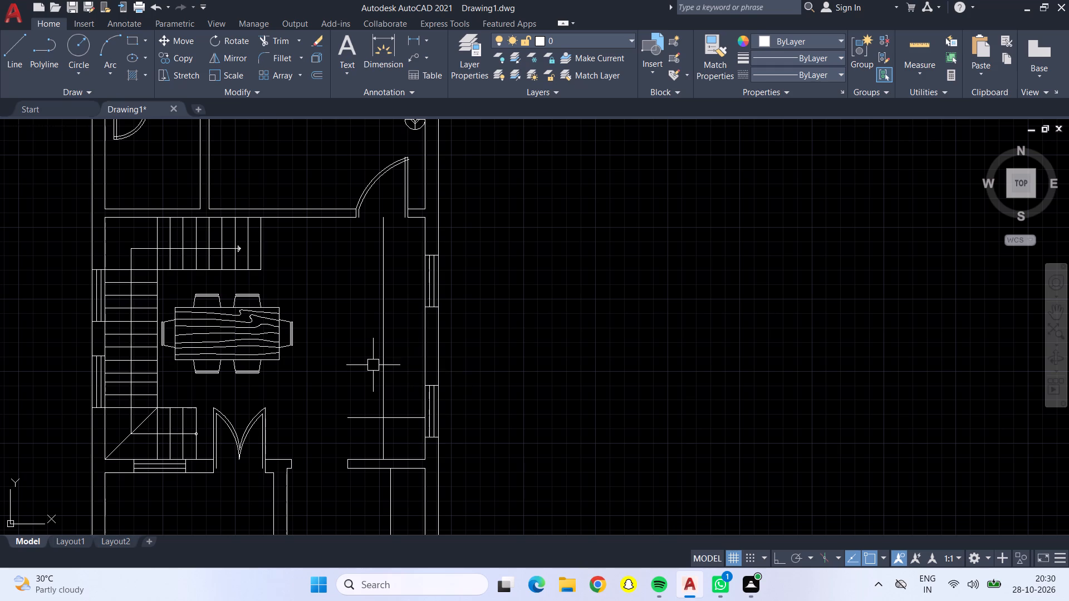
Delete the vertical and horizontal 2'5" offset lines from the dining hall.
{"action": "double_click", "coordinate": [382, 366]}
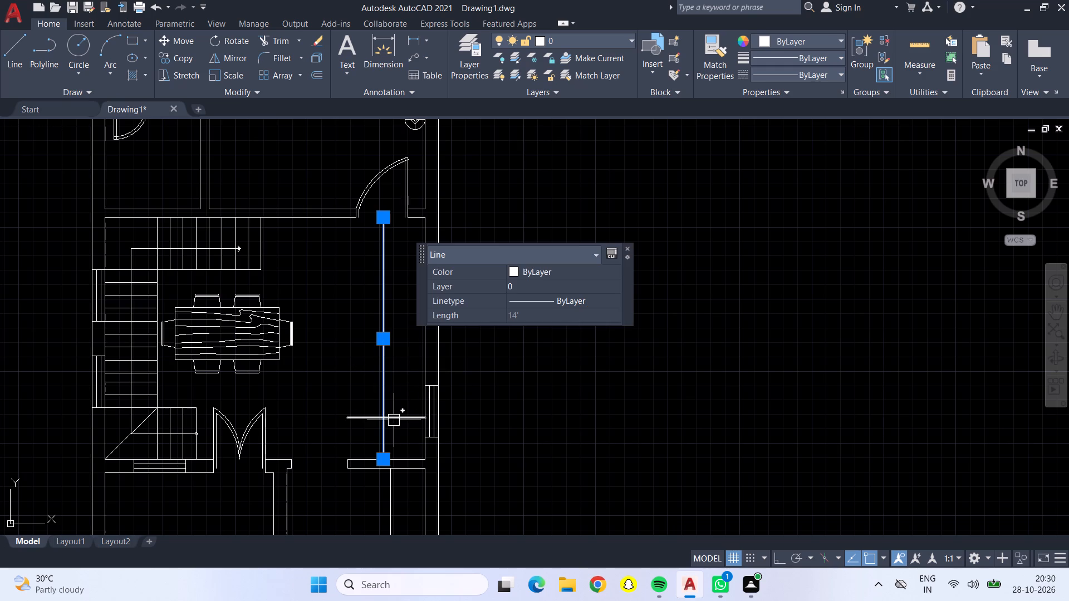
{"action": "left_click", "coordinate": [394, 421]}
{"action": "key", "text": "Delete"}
Offset the dining hall's window-side inner wall face and the upper face of the short kitchen-side wall 2' into the hall.
{"action": "key", "text": "o"}
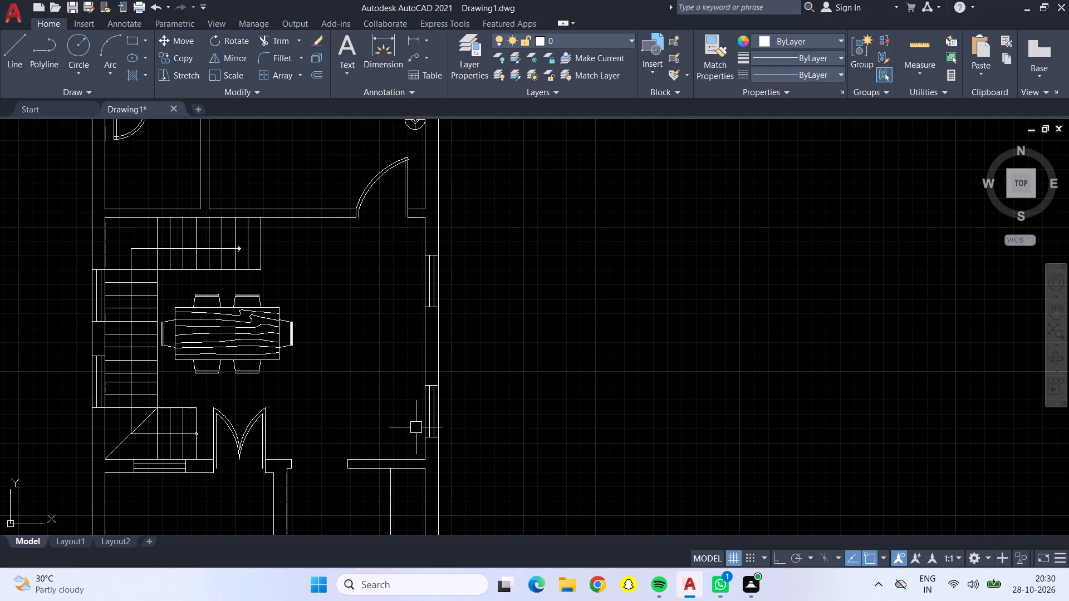
{"action": "key", "text": "Return"}
{"action": "key", "text": "2"}
{"action": "key", "text": "apostrophe"}
{"action": "key", "text": "Return"}
{"action": "left_click", "coordinate": [428, 363]}
{"action": "left_click", "coordinate": [415, 359]}
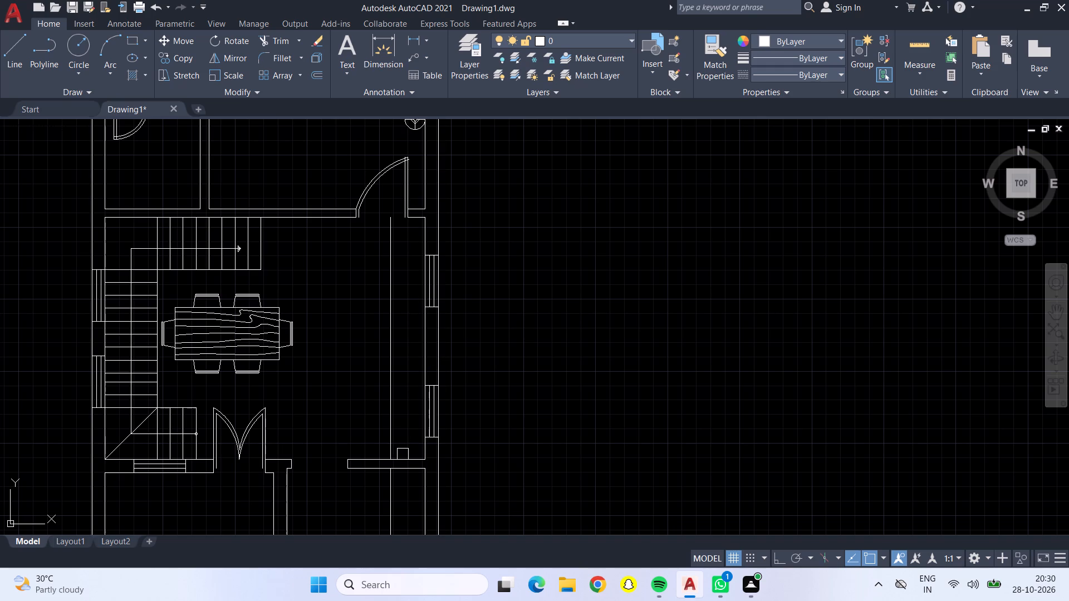
{"action": "left_click", "coordinate": [407, 456]}
{"action": "left_click", "coordinate": [406, 420]}
{"action": "key", "text": "Escape"}
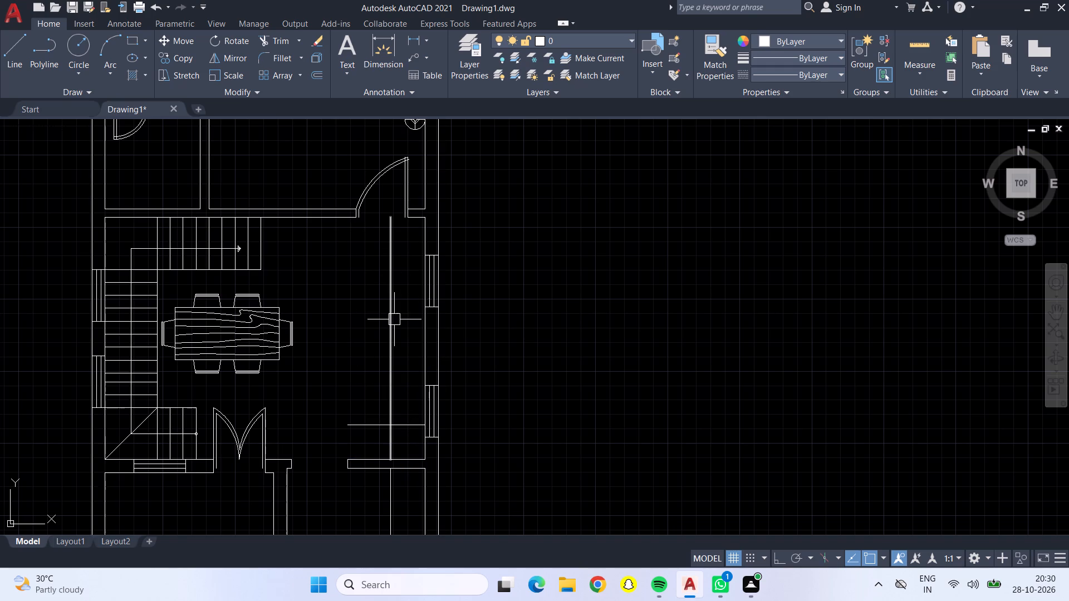
Extend the guide lines into a 2' grid by offsetting the horizontal line upward three times and the vertical line once further into the hall.
{"action": "key", "text": "o"}
{"action": "key", "text": "Return"}
{"action": "type", "text": "2'"}
{"action": "key", "text": "Return"}
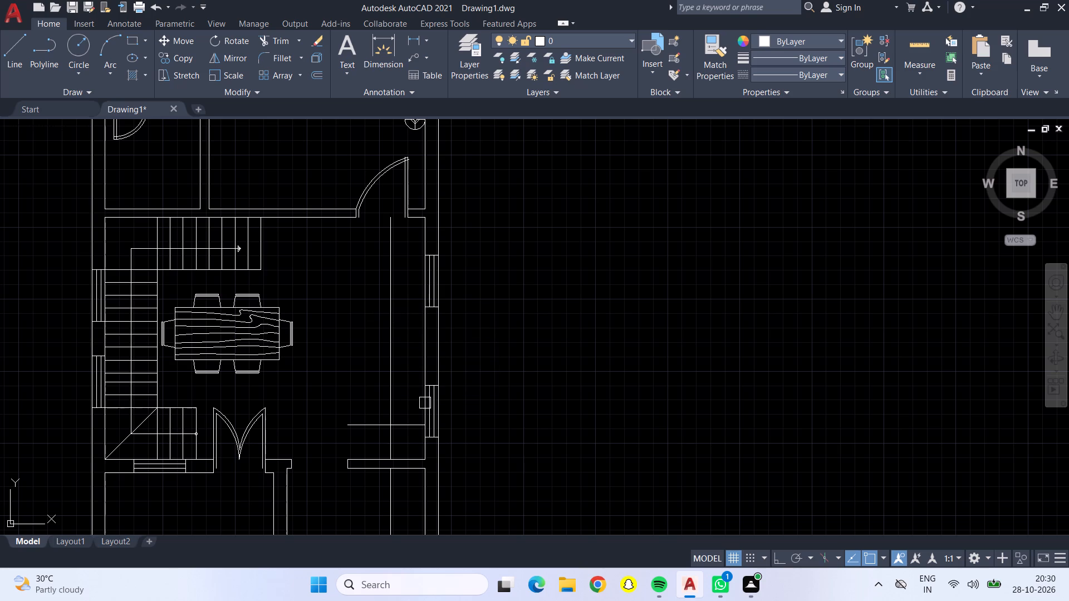
{"action": "left_click", "coordinate": [401, 427]}
{"action": "left_click", "coordinate": [403, 361]}
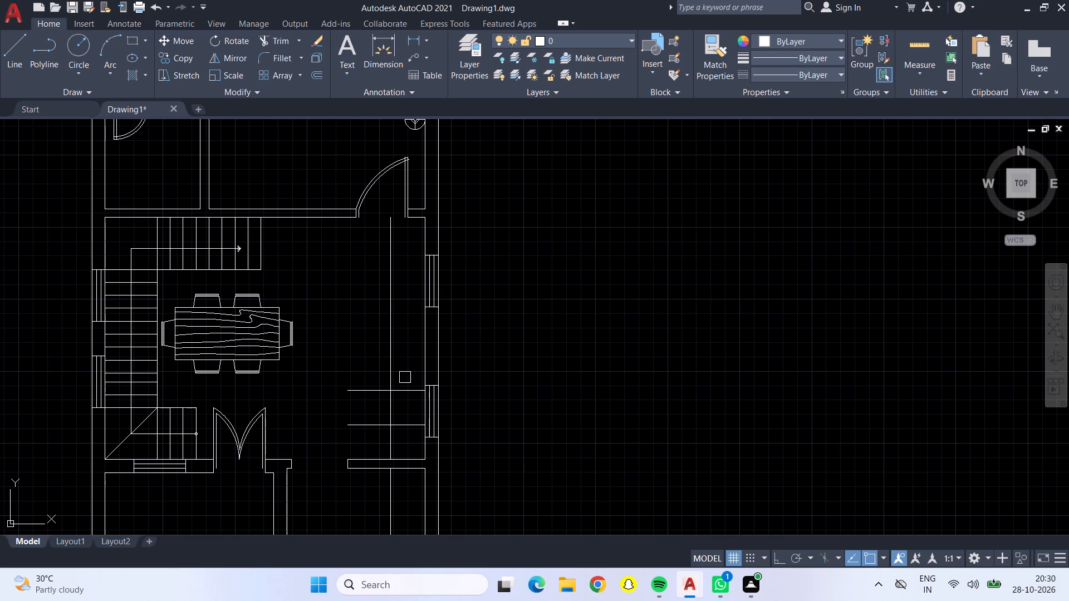
{"action": "left_click", "coordinate": [409, 389]}
{"action": "left_click", "coordinate": [414, 346]}
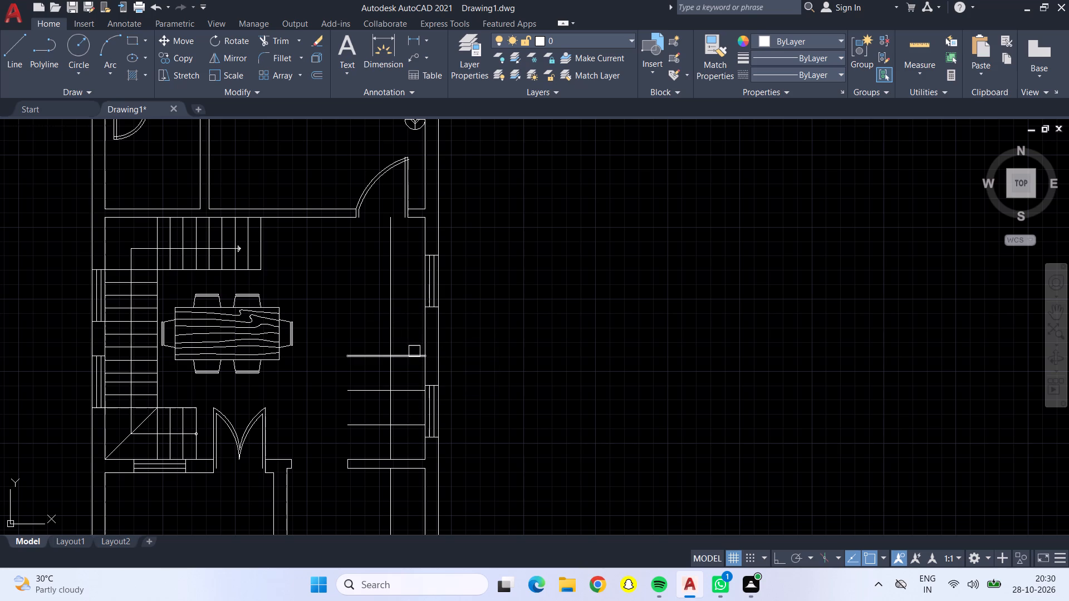
{"action": "left_click", "coordinate": [414, 351]}
{"action": "left_click", "coordinate": [405, 317]}
{"action": "left_click", "coordinate": [391, 296]}
{"action": "left_click", "coordinate": [365, 287]}
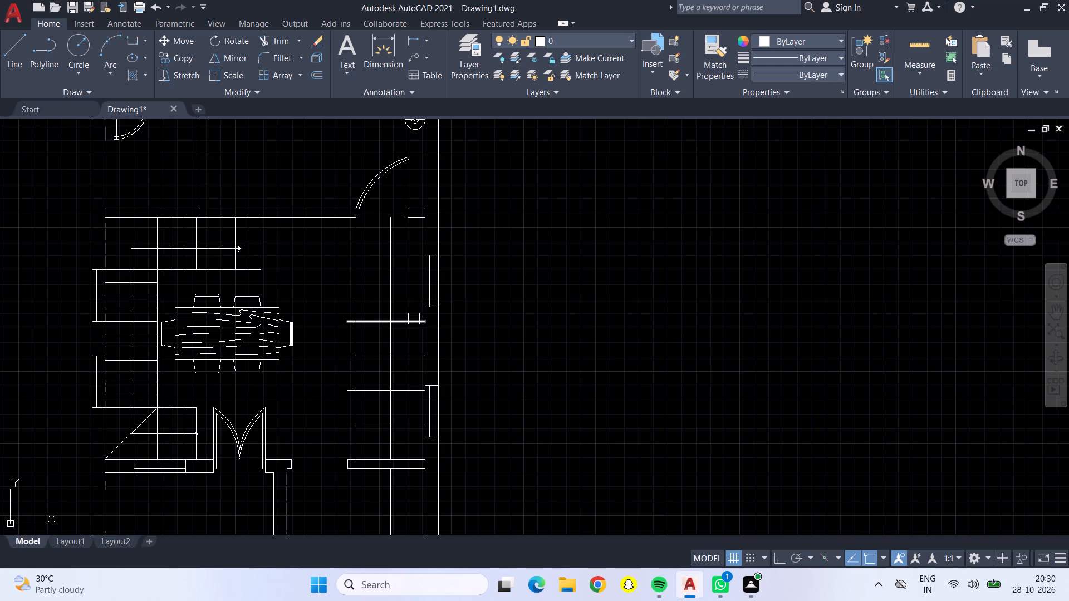
{"action": "key", "text": "Escape"}
Trim the dining hall's 2' grid lines above the top row and in the outer column beside the window-side cells.
{"action": "left_click", "coordinate": [268, 38]}
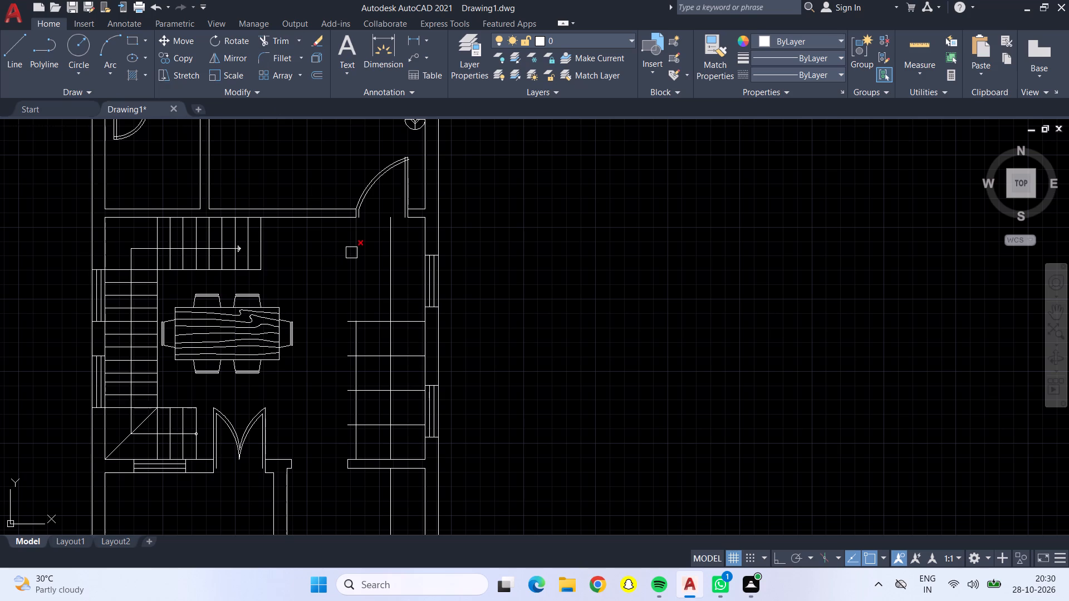
{"action": "left_click", "coordinate": [357, 252]}
{"action": "left_click", "coordinate": [393, 248]}
{"action": "left_click", "coordinate": [360, 323]}
{"action": "left_click", "coordinate": [356, 314]}
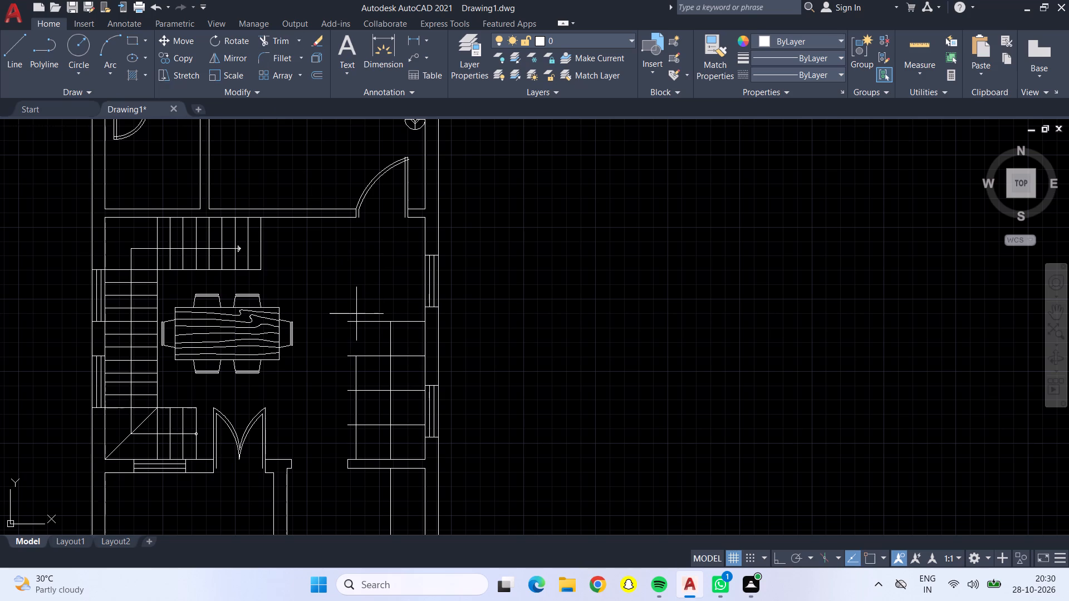
{"action": "left_click_drag", "start_coordinate": [356, 314], "coordinate": [359, 320]}
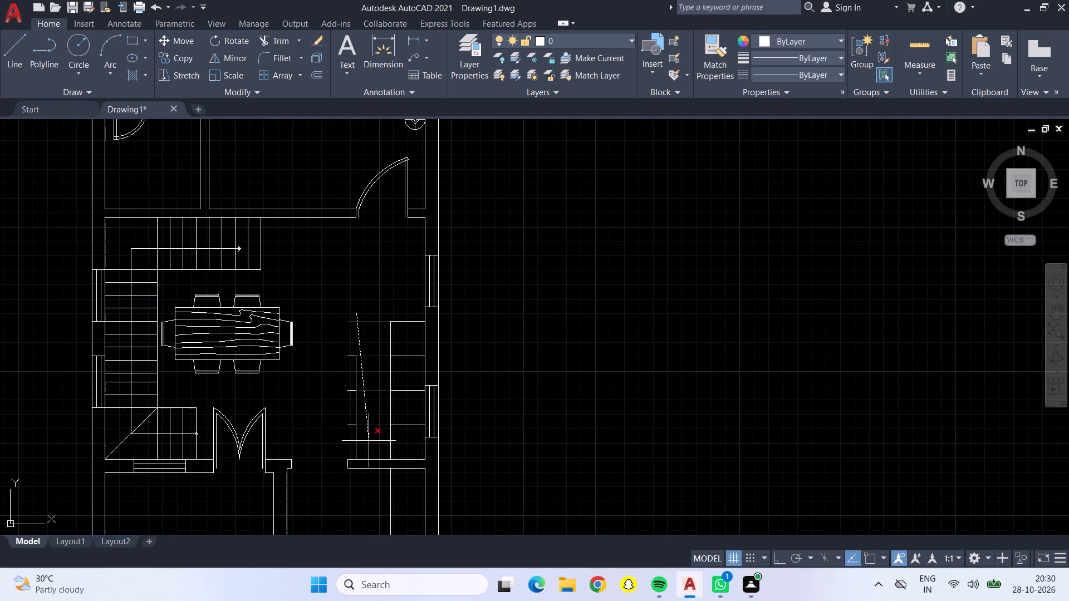
{"action": "left_click", "coordinate": [369, 447]}
{"action": "left_click_drag", "start_coordinate": [369, 441], "coordinate": [356, 382]}
{"action": "left_click_drag", "start_coordinate": [356, 382], "coordinate": [349, 395]}
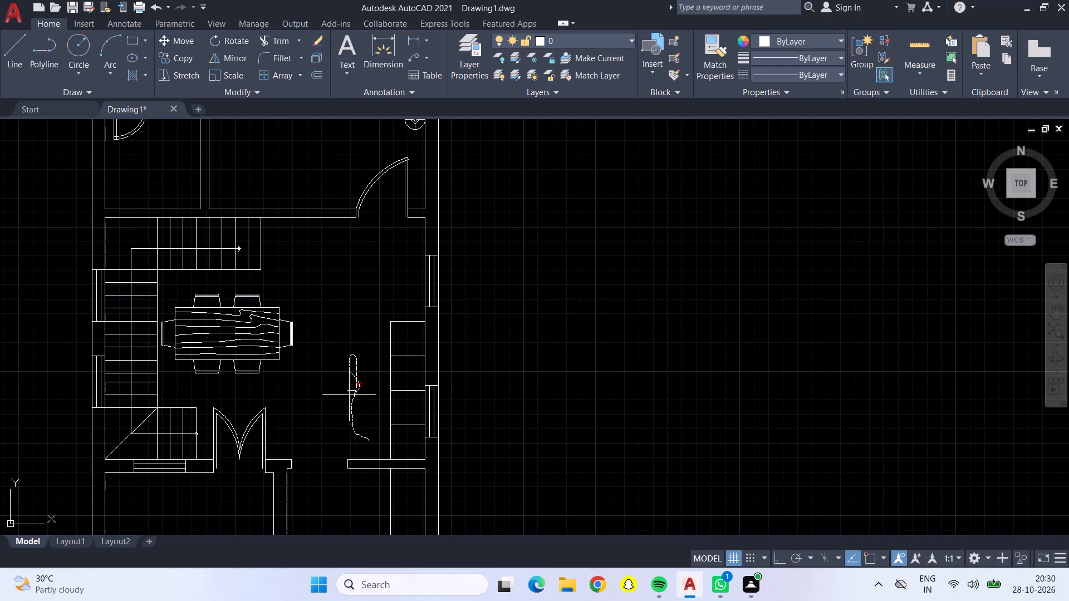
{"action": "left_click_drag", "start_coordinate": [349, 395], "coordinate": [354, 393]}
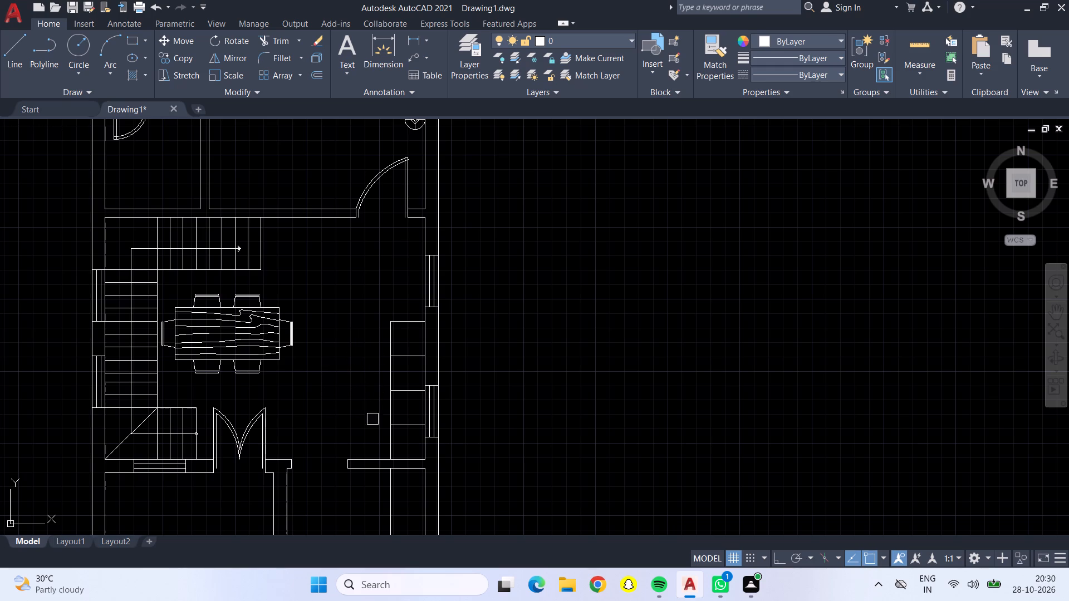
Undo the last trim of the outer vertical grid line and its short stubs.
{"action": "key", "text": "ctrl+z"}
{"action": "key", "text": "Escape"}
{"action": "key", "text": "Escape"}
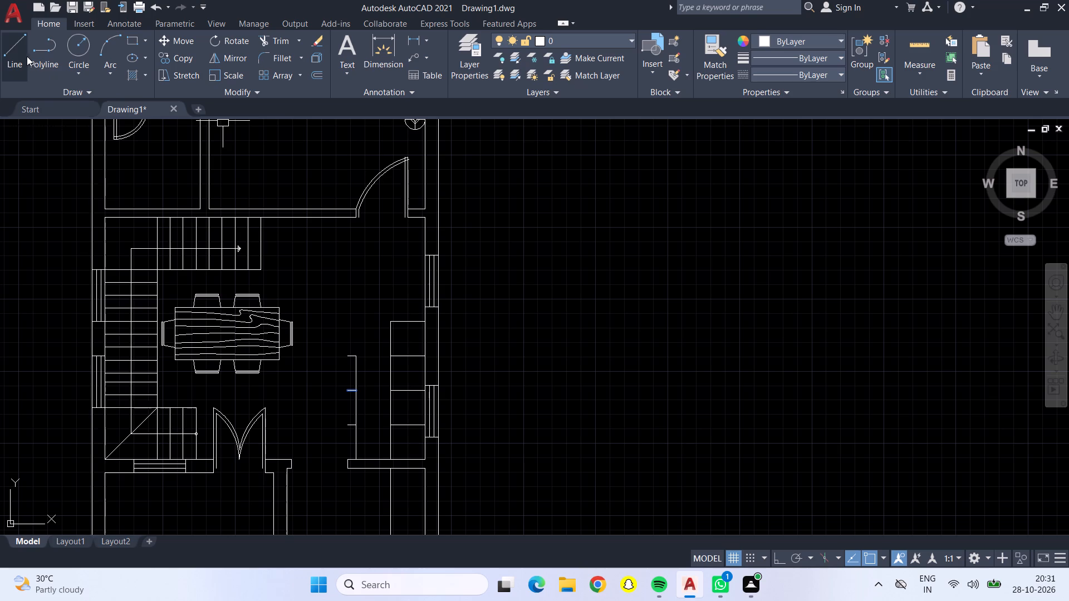
Draw a 2' horizontal line from the inner column to the outer vertical grid line along the top of the lowest row.
{"action": "left_click", "coordinate": [25, 53]}
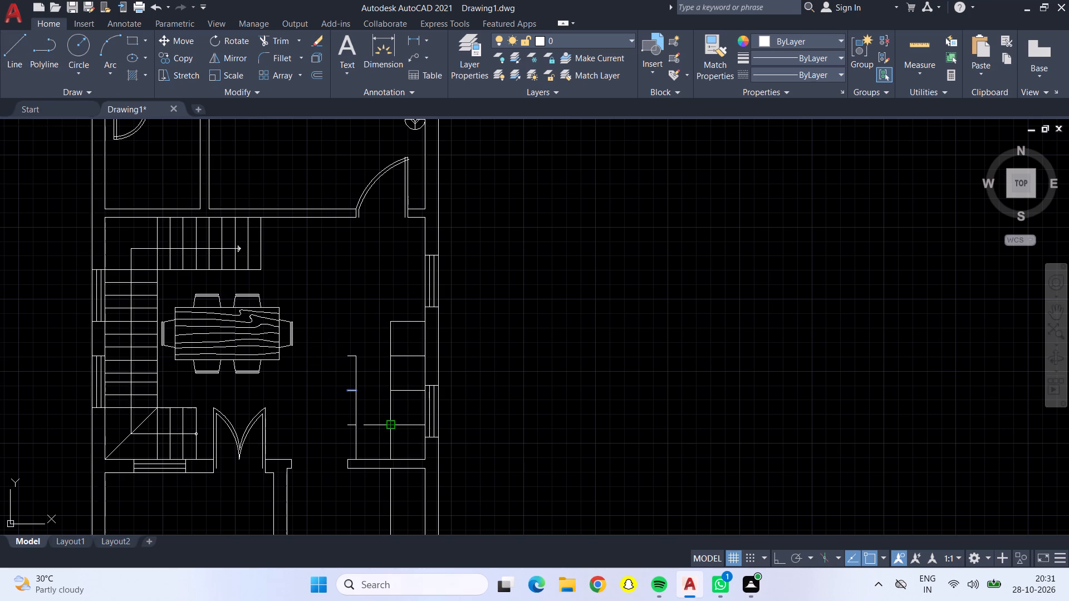
{"action": "left_click", "coordinate": [391, 421]}
{"action": "left_click", "coordinate": [354, 427]}
{"action": "key", "text": "Escape"}
Trim the leftover stubs and the outer vertical line above the lowest row, leaving an L-shaped unit of 2' cells.
{"action": "left_click", "coordinate": [277, 42]}
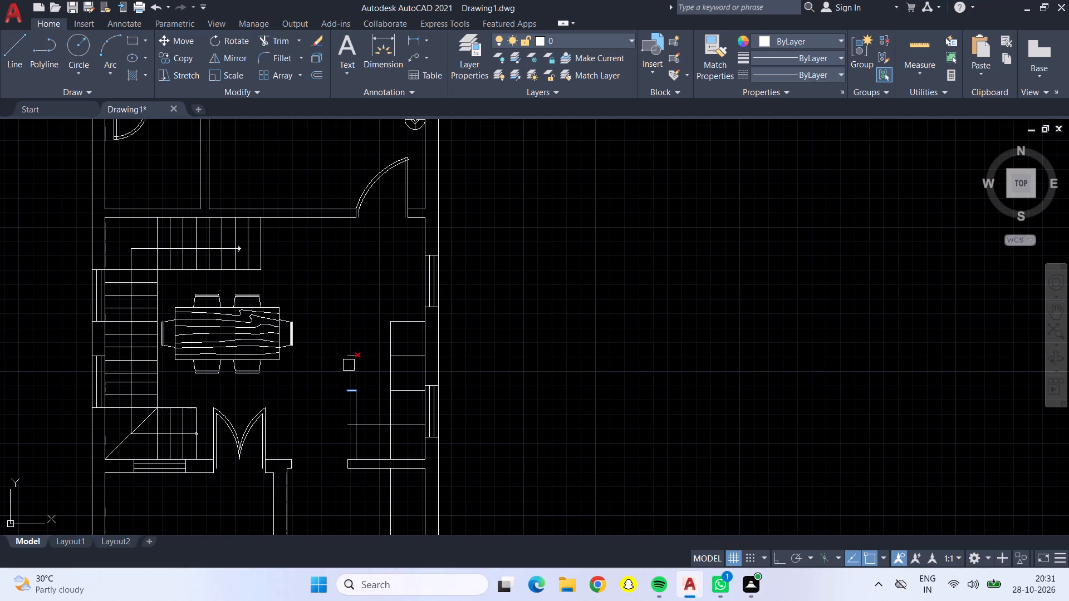
{"action": "left_click", "coordinate": [350, 354]}
{"action": "left_click", "coordinate": [352, 353]}
{"action": "left_click", "coordinate": [348, 384]}
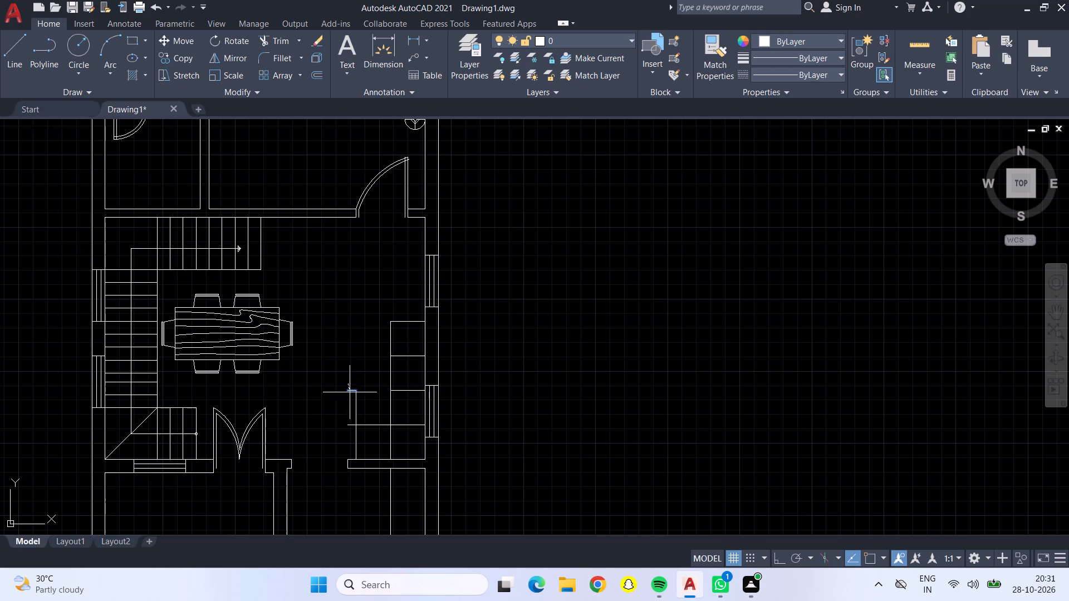
{"action": "double_click", "coordinate": [353, 397]}
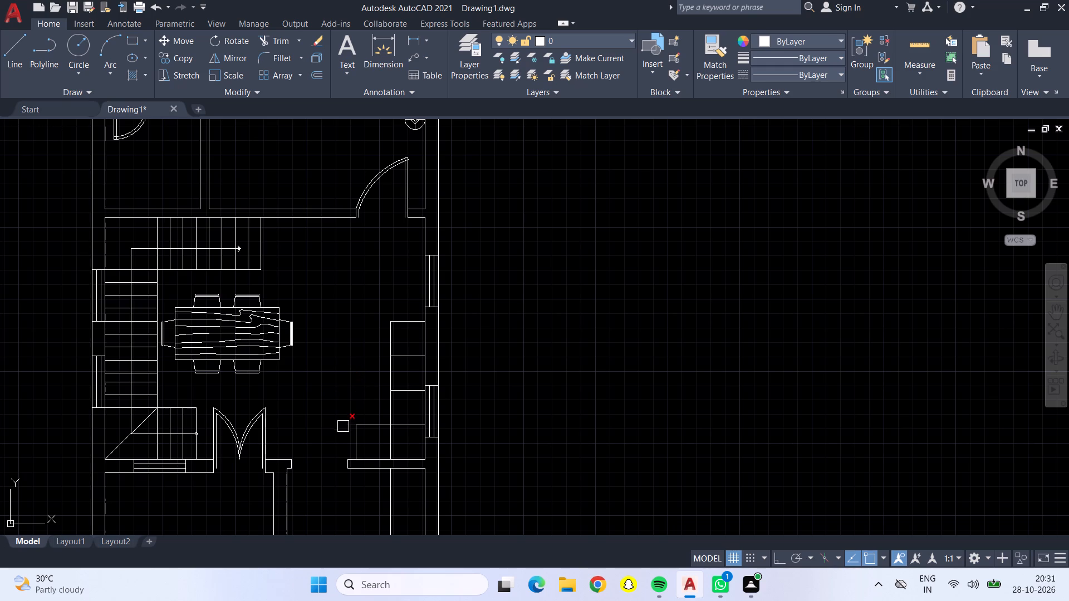
{"action": "left_click", "coordinate": [343, 426]}
{"action": "scroll", "coordinate": [349, 421], "scroll_direction": "down", "scroll_amount": 1}
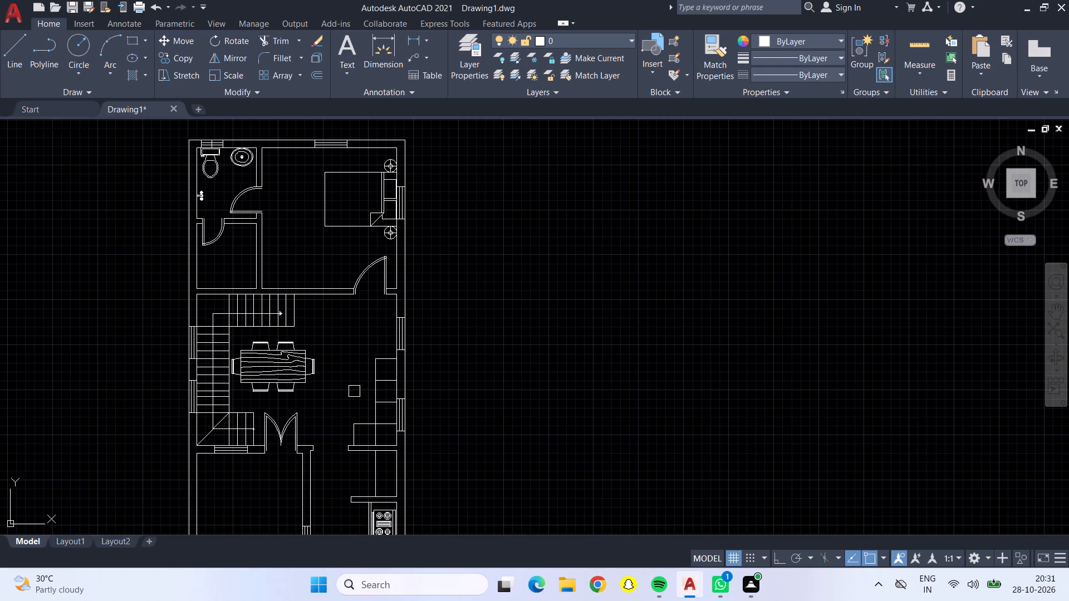
{"action": "key", "text": "Escape"}
Draw a diagonal line across the unit's corner cell, from its inner corner to the wall corner.
{"action": "left_click_drag", "start_coordinate": [13, 57], "coordinate": [6, 95]}
{"action": "left_click", "coordinate": [17, 62]}
{"action": "scroll", "coordinate": [396, 432], "scroll_direction": "up", "scroll_amount": 4}
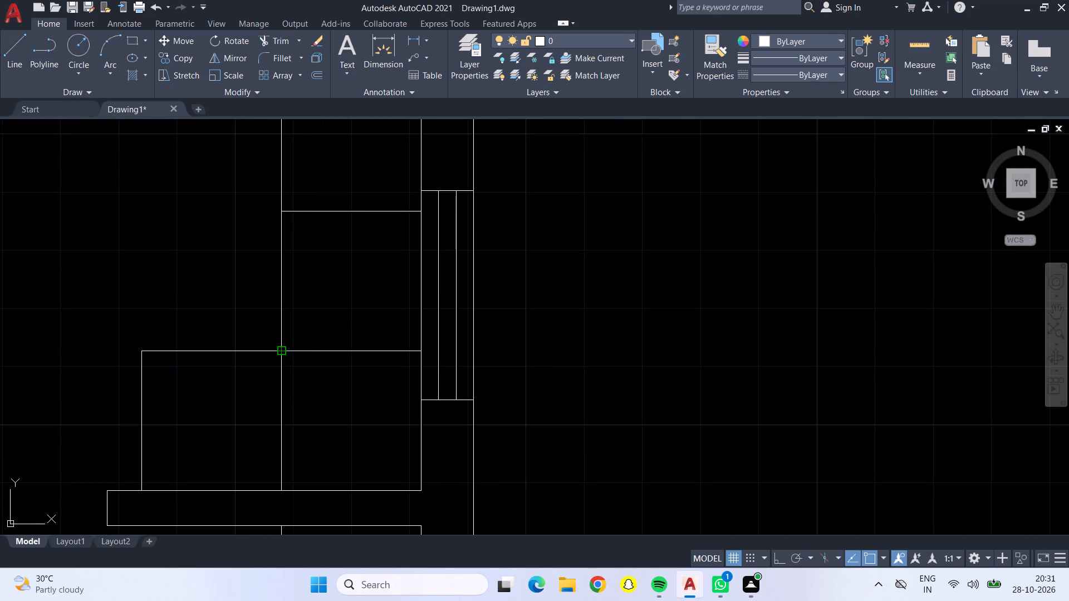
{"action": "left_click", "coordinate": [281, 351]}
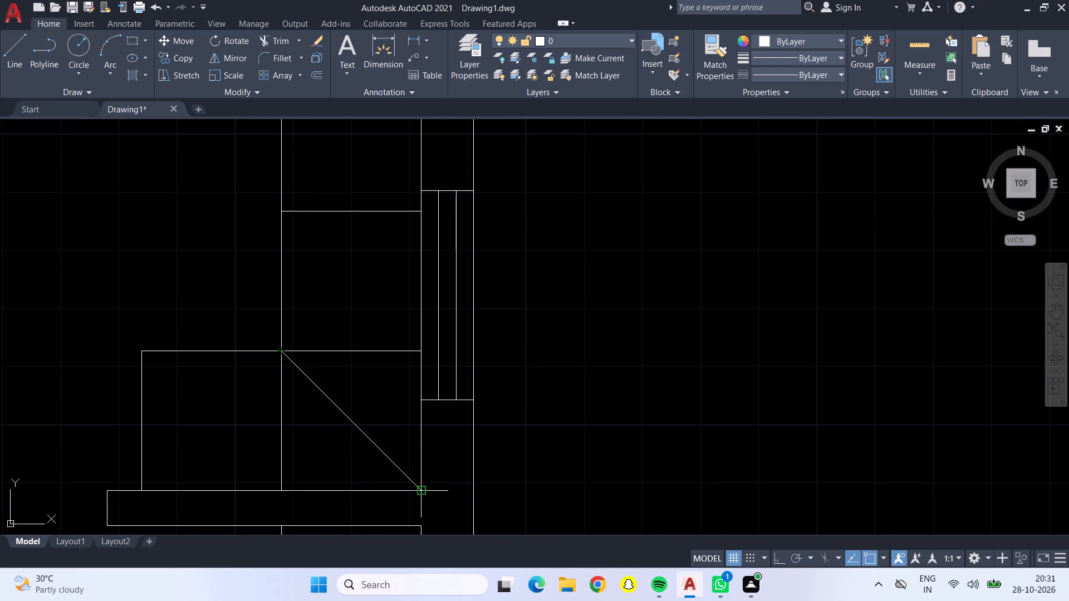
{"action": "left_click", "coordinate": [424, 491]}
{"action": "key", "text": "Escape"}
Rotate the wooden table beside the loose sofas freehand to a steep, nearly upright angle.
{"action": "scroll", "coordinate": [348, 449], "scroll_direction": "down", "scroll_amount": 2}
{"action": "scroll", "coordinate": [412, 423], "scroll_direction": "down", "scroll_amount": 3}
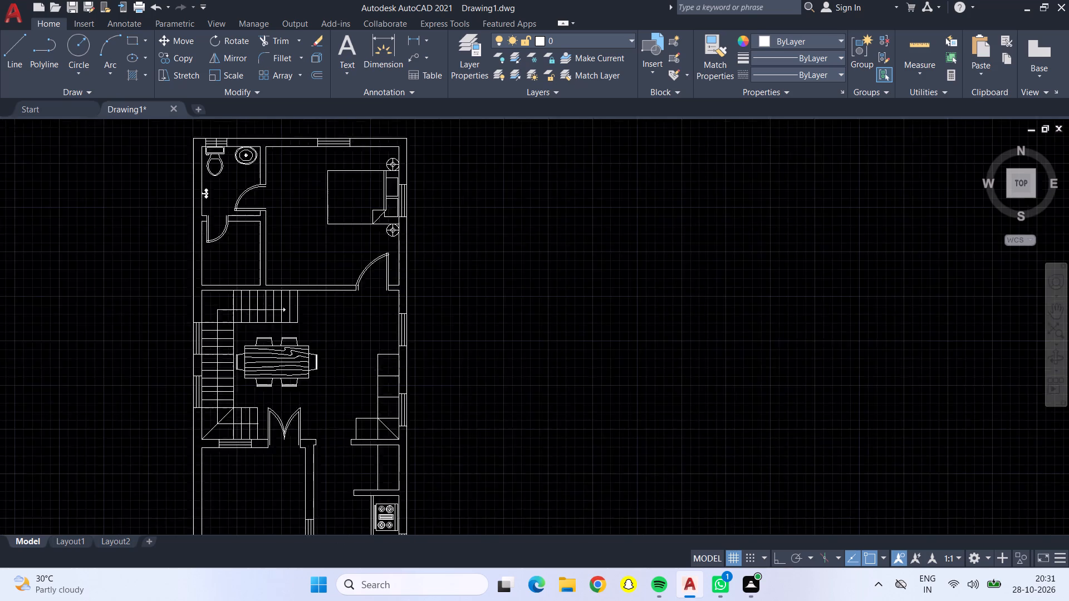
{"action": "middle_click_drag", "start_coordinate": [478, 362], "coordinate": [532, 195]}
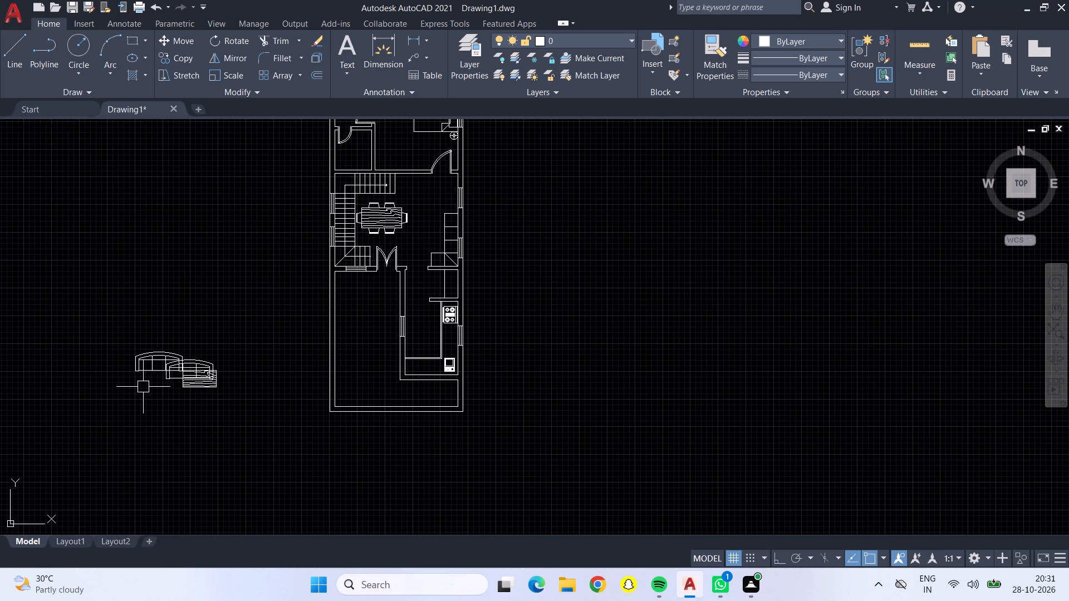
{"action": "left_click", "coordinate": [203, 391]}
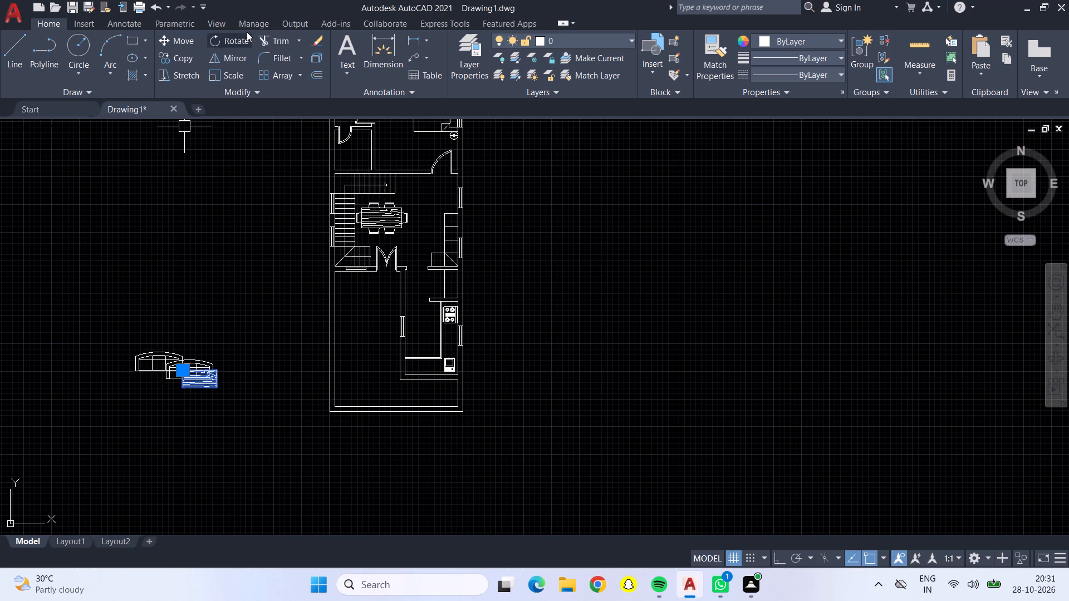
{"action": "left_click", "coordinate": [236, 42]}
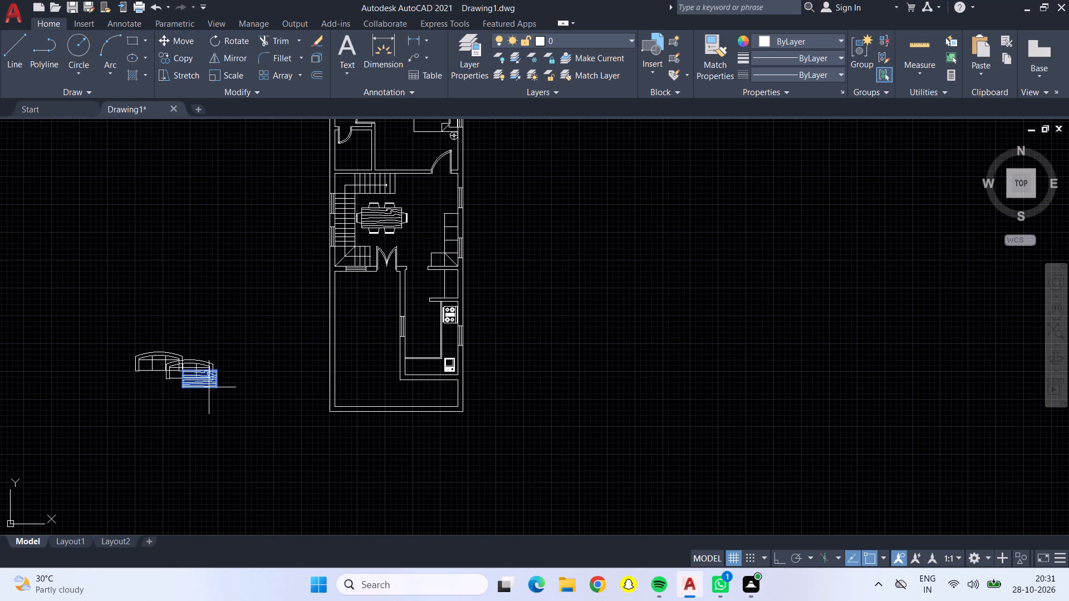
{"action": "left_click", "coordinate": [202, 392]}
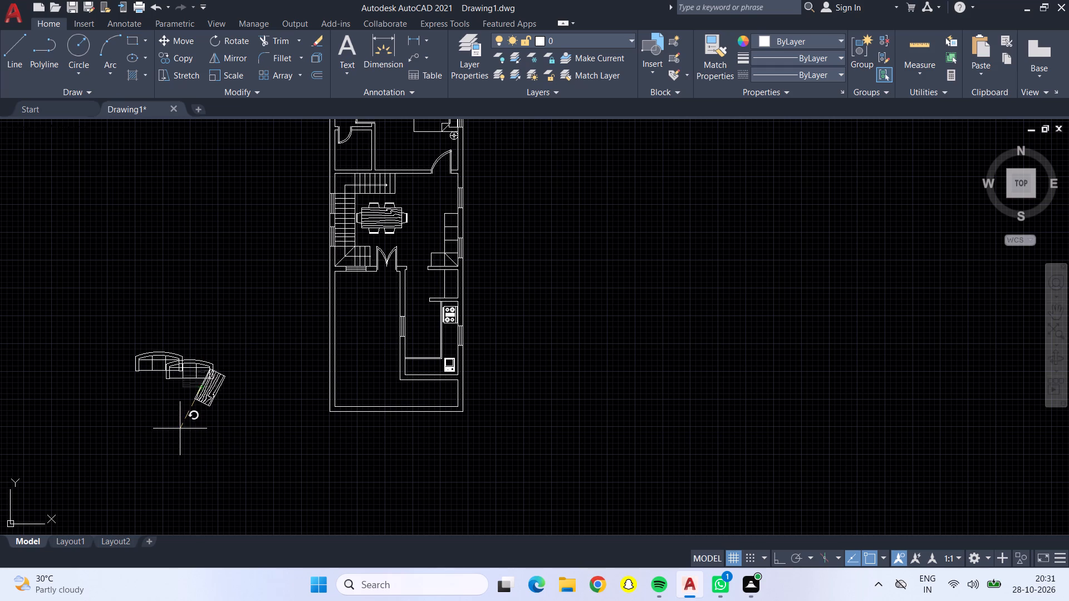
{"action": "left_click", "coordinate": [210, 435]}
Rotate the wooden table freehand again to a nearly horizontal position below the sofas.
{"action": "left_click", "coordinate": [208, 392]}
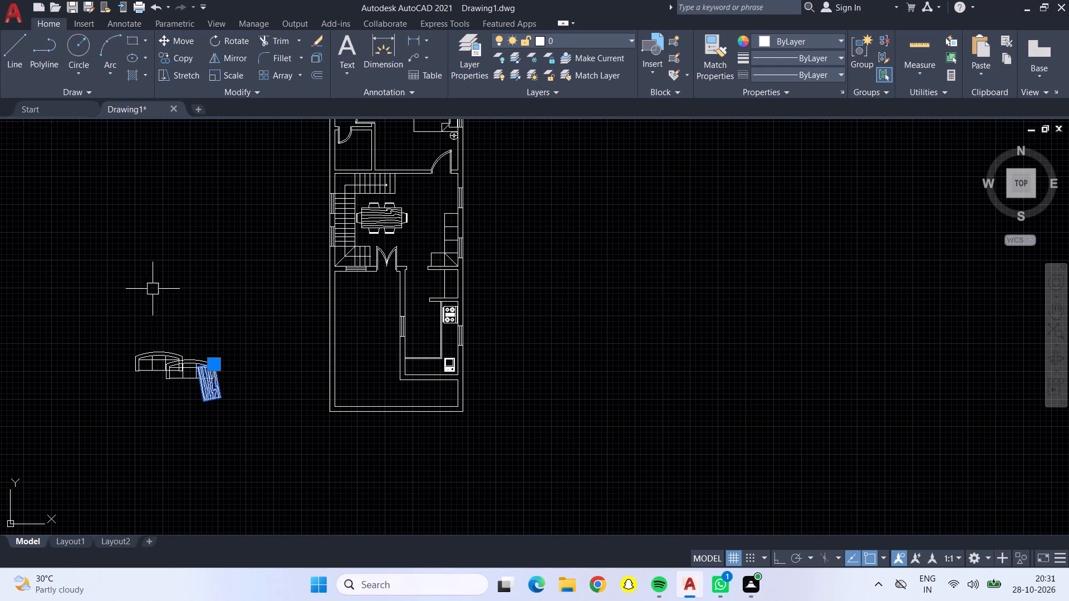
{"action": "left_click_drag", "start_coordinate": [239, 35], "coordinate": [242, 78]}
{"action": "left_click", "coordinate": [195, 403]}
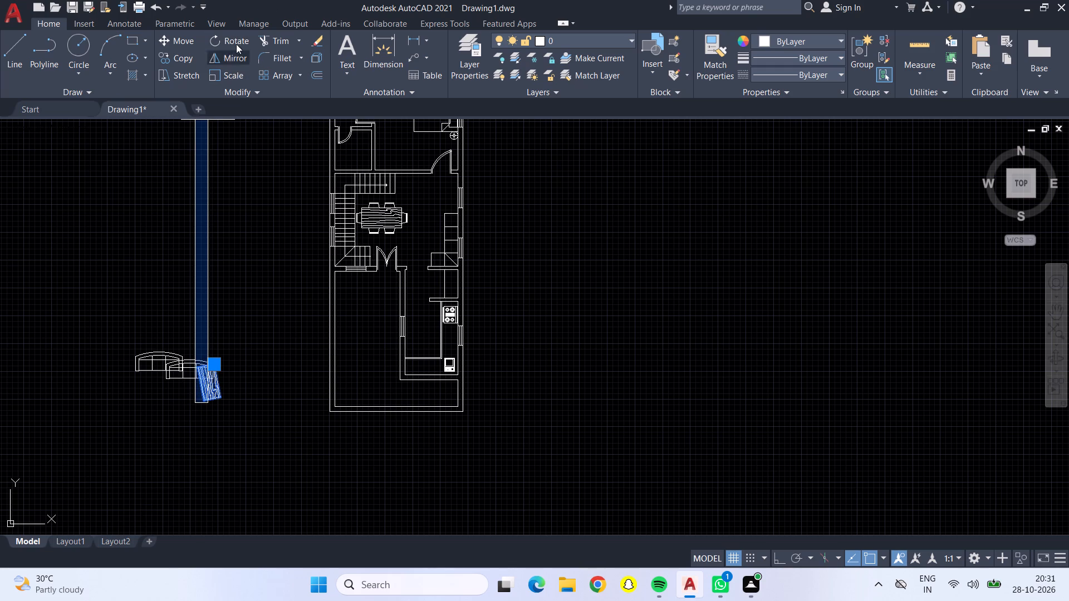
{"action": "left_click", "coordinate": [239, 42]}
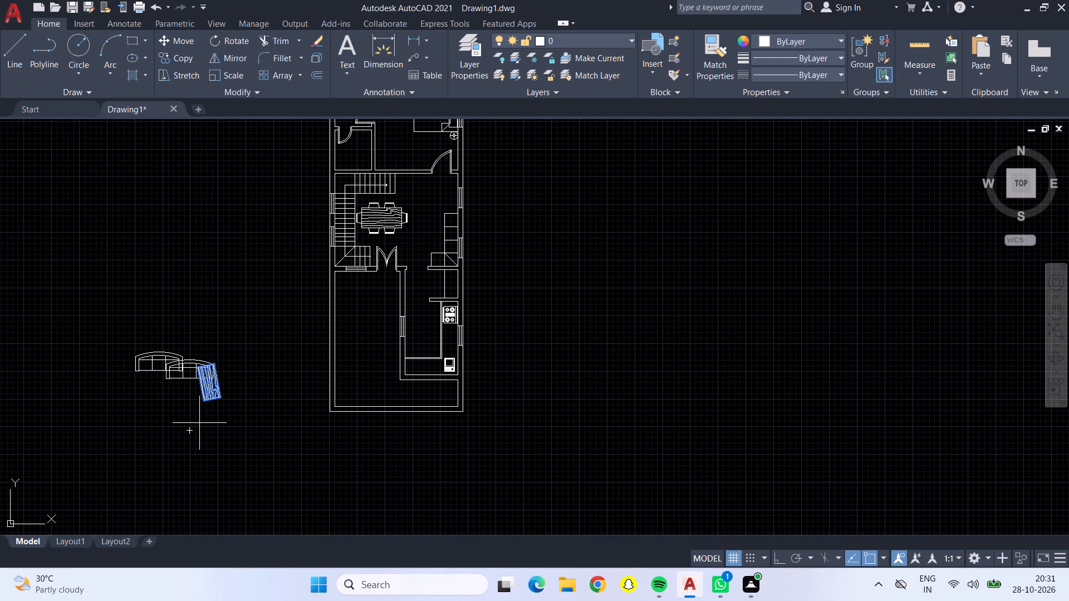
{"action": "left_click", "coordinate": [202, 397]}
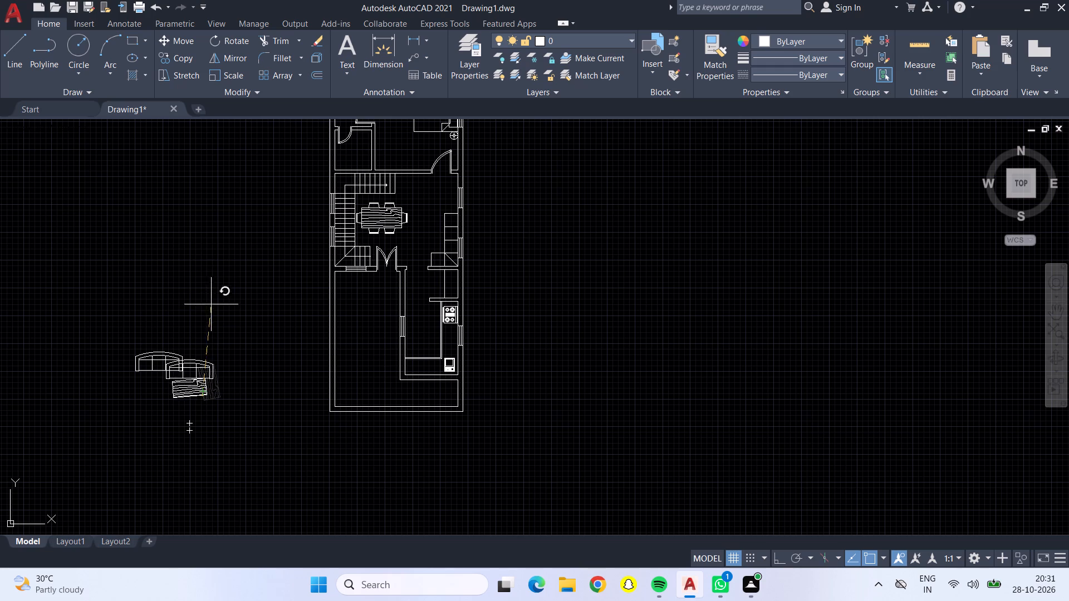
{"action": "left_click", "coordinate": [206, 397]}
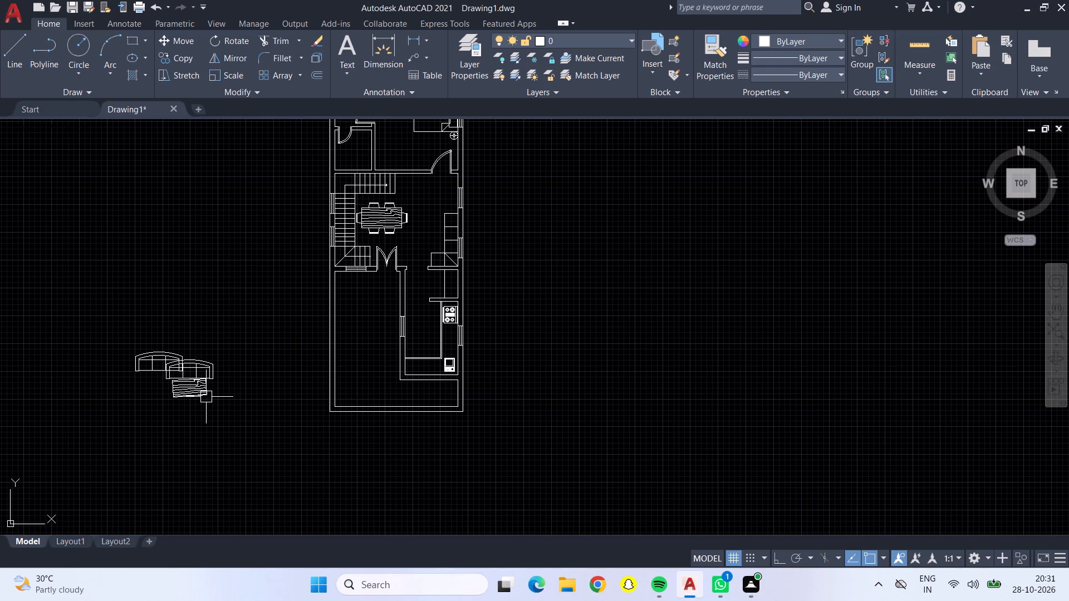
Turn on ortho mode and rotate the wooden table 90° about its edge to an upright orientation.
{"action": "left_click", "coordinate": [203, 397]}
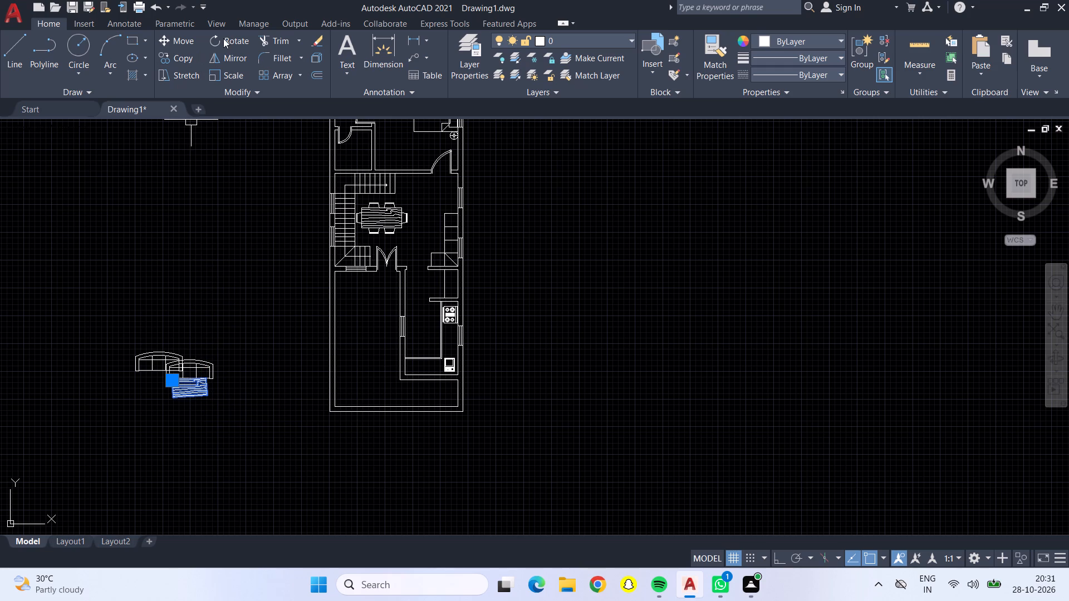
{"action": "left_click", "coordinate": [223, 38]}
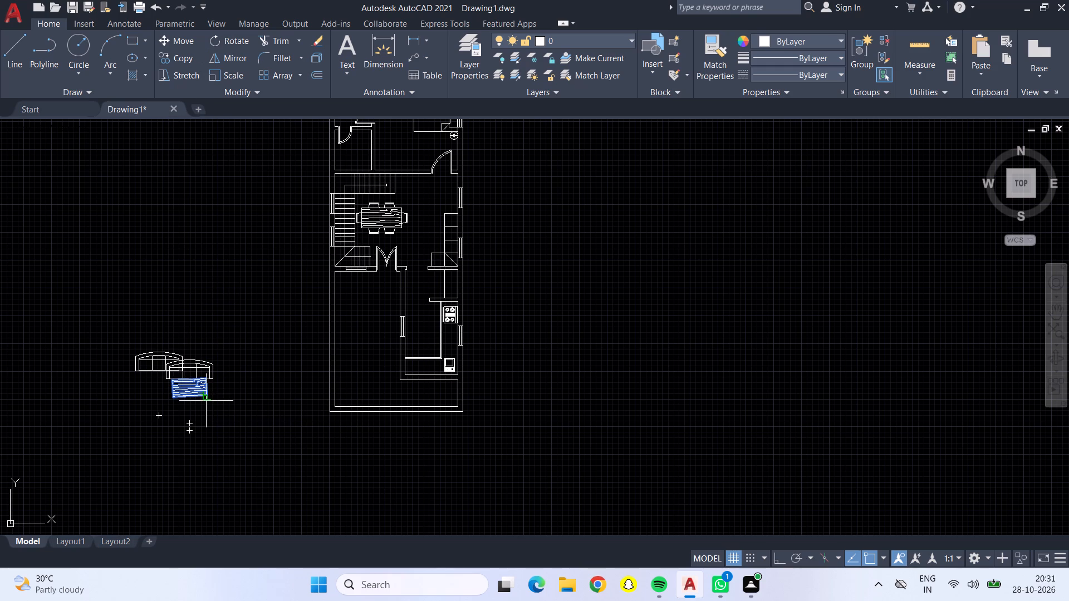
{"action": "left_click", "coordinate": [206, 390]}
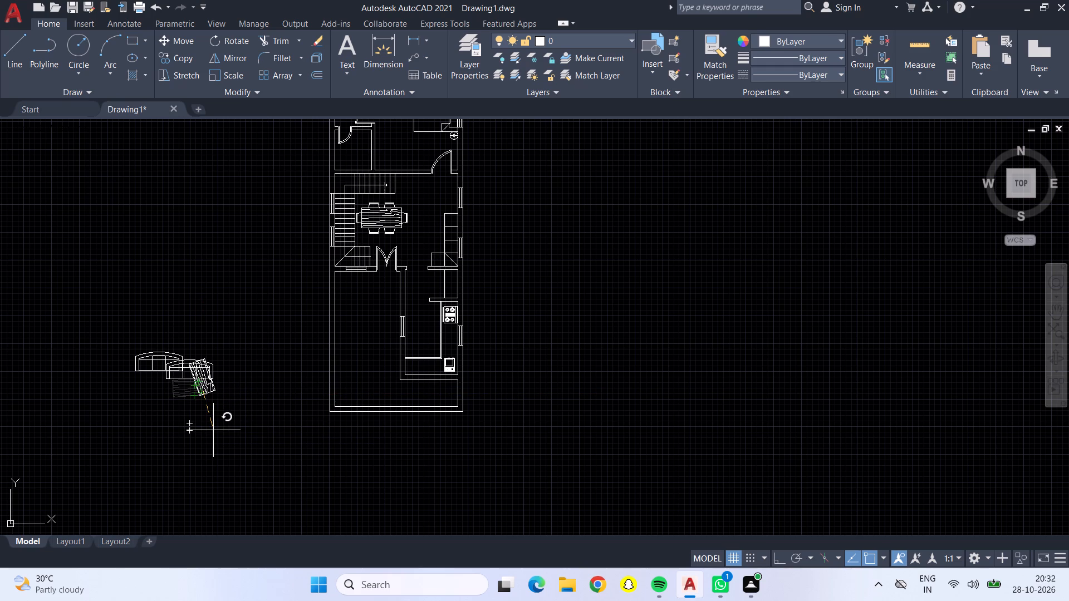
{"action": "key", "text": "F8"}
{"action": "right_click_drag", "start_coordinate": [194, 344], "coordinate": [196, 331]}
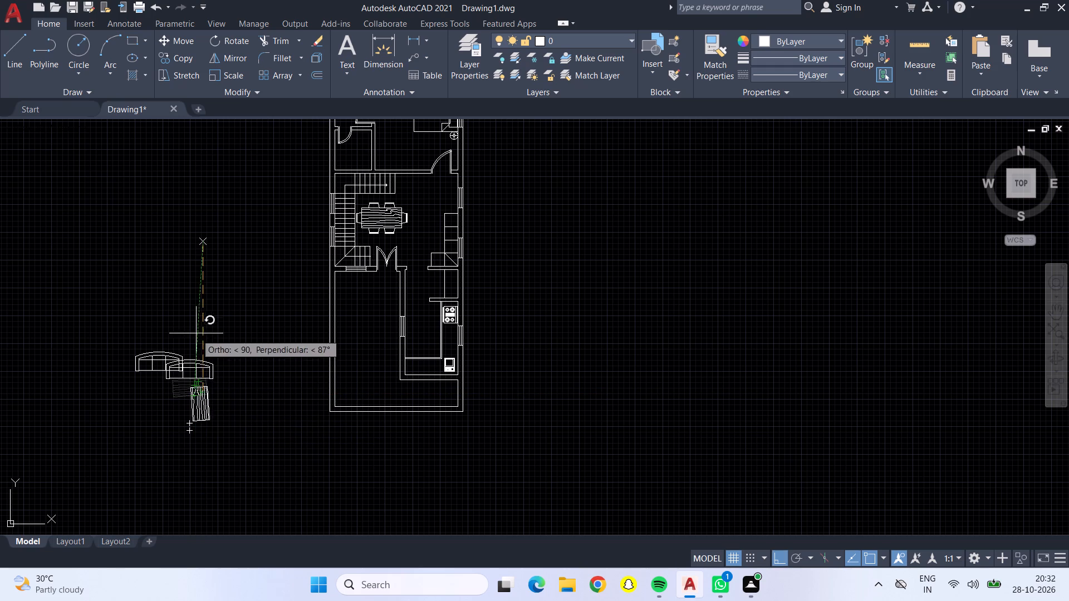
{"action": "right_click_drag", "start_coordinate": [196, 331], "coordinate": [198, 323]}
{"action": "left_click", "coordinate": [241, 241]}
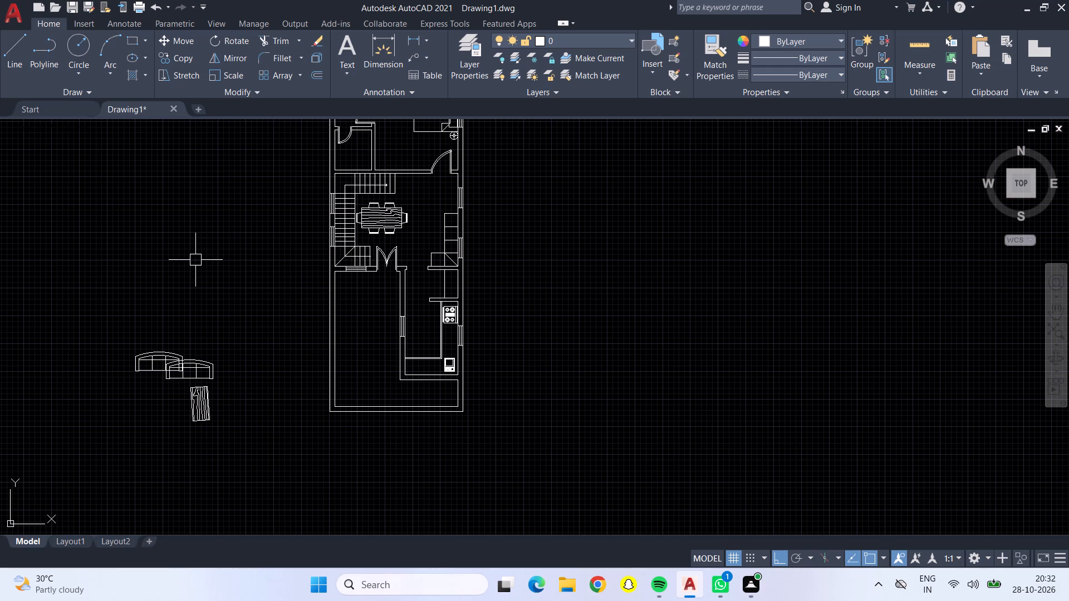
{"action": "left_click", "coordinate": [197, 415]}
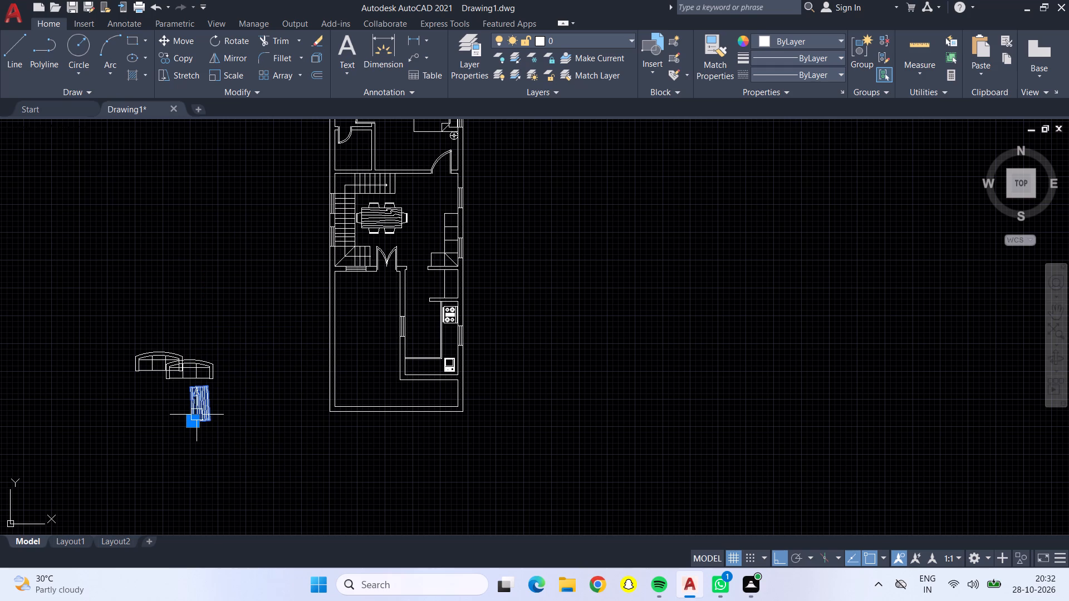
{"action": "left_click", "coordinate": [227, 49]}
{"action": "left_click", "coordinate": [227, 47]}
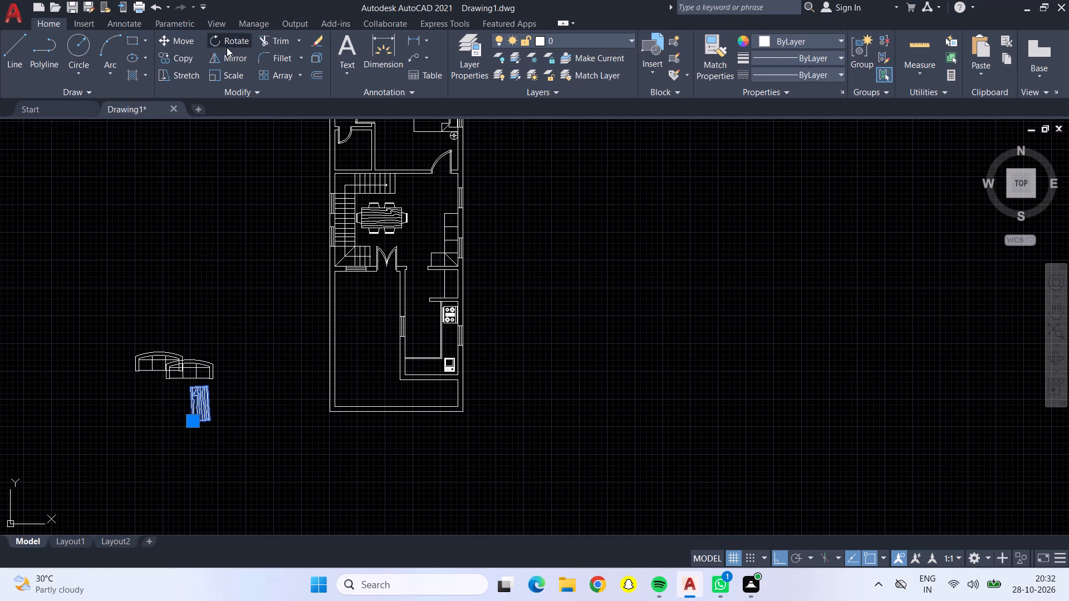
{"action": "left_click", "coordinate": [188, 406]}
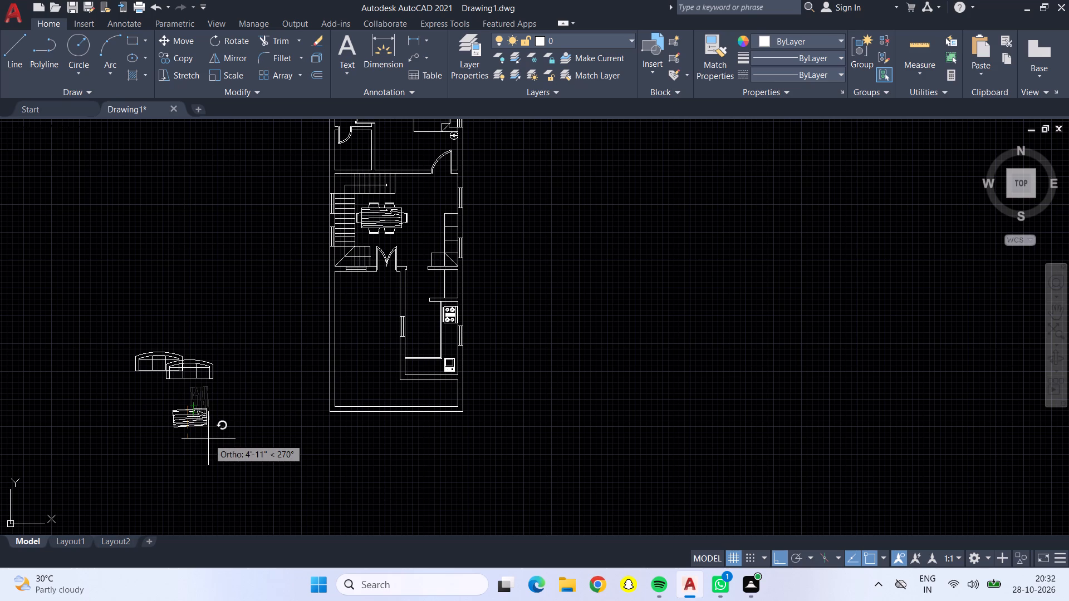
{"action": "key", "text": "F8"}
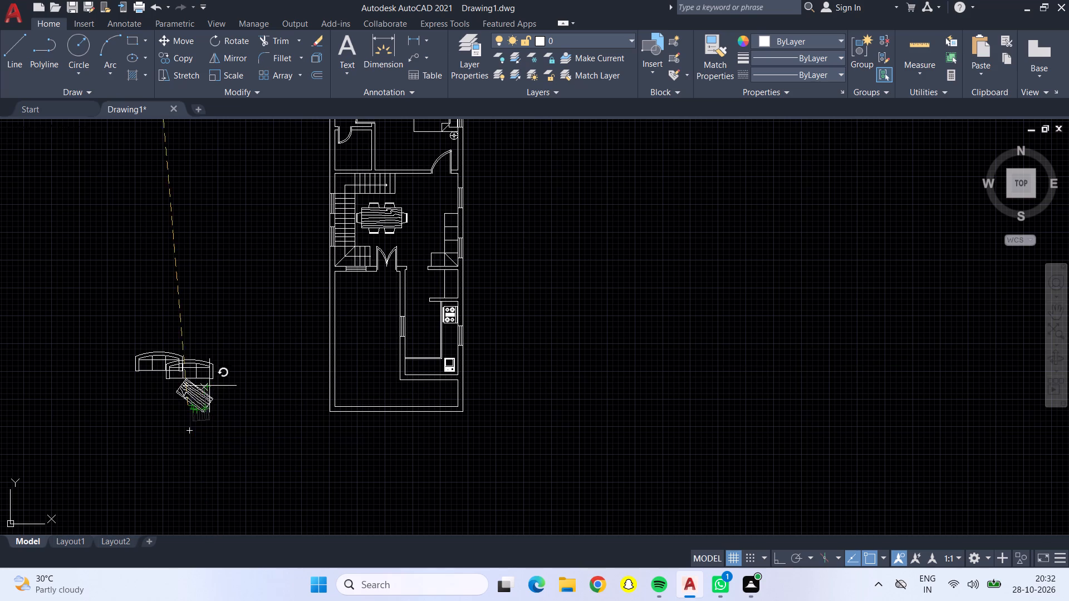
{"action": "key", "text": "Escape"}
Delete the wooden table and both loose sofas lying outside the floor plan.
{"action": "left_click", "coordinate": [198, 393]}
{"action": "left_click", "coordinate": [182, 361]}
{"action": "left_click", "coordinate": [135, 362]}
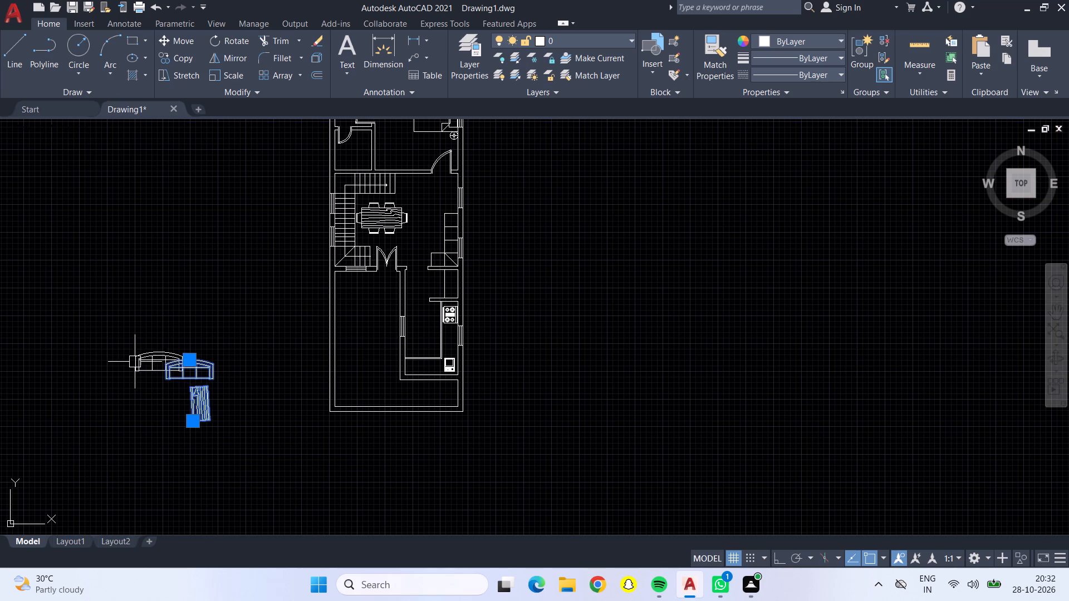
{"action": "key", "text": "Delete"}
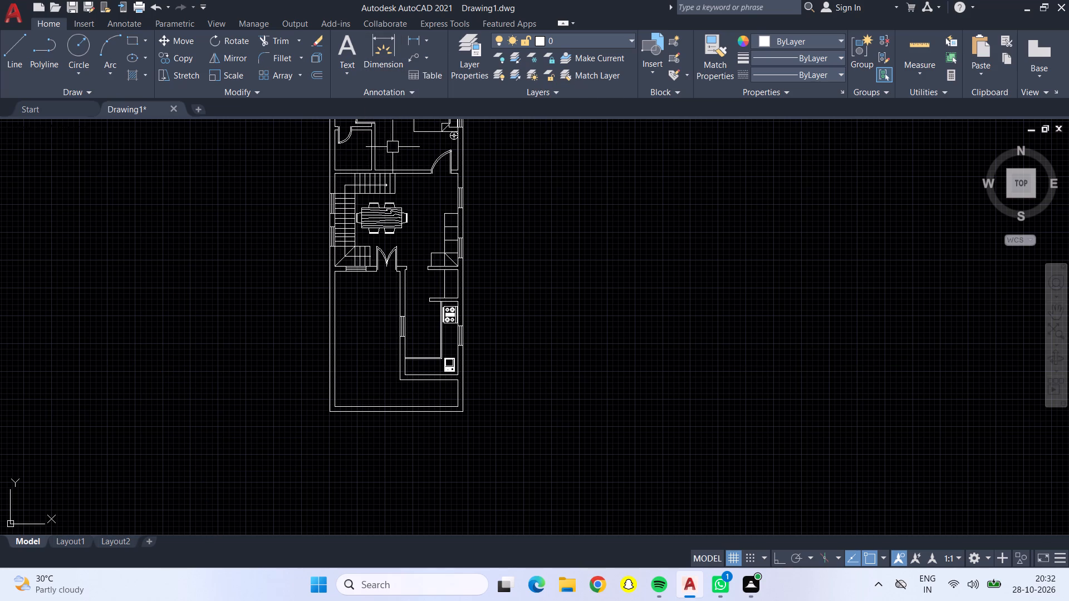
Add a multiline text label "W" with a 10" text height above the plan, outside the toilet's outer wall.
{"action": "scroll", "coordinate": [393, 147], "scroll_direction": "up", "scroll_amount": 1}
{"action": "middle_click_drag", "start_coordinate": [393, 147], "coordinate": [420, 348]}
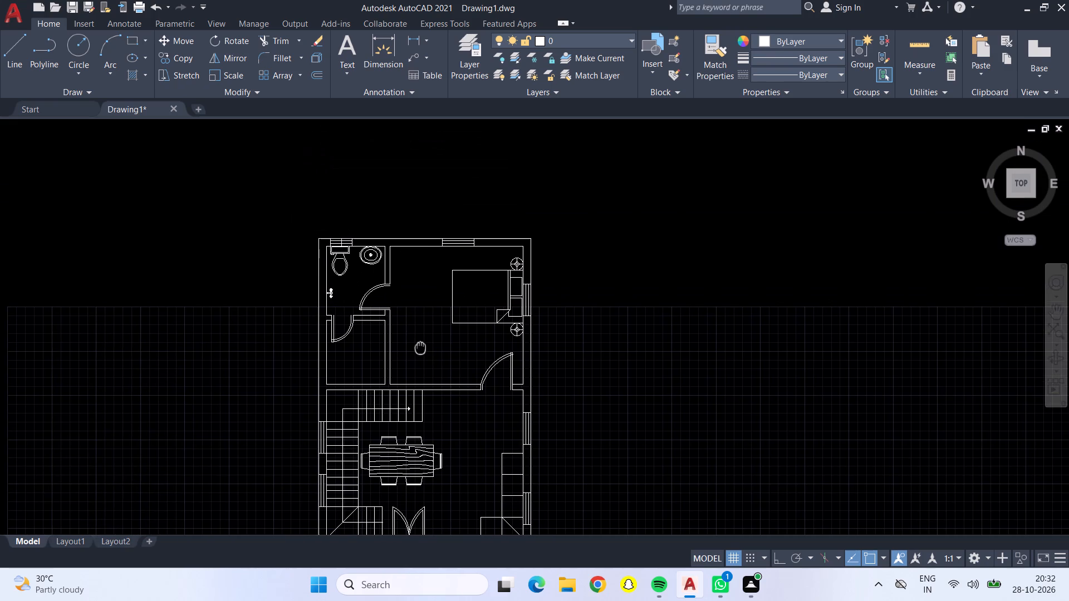
{"action": "middle_click_drag", "start_coordinate": [420, 348], "coordinate": [419, 346]}
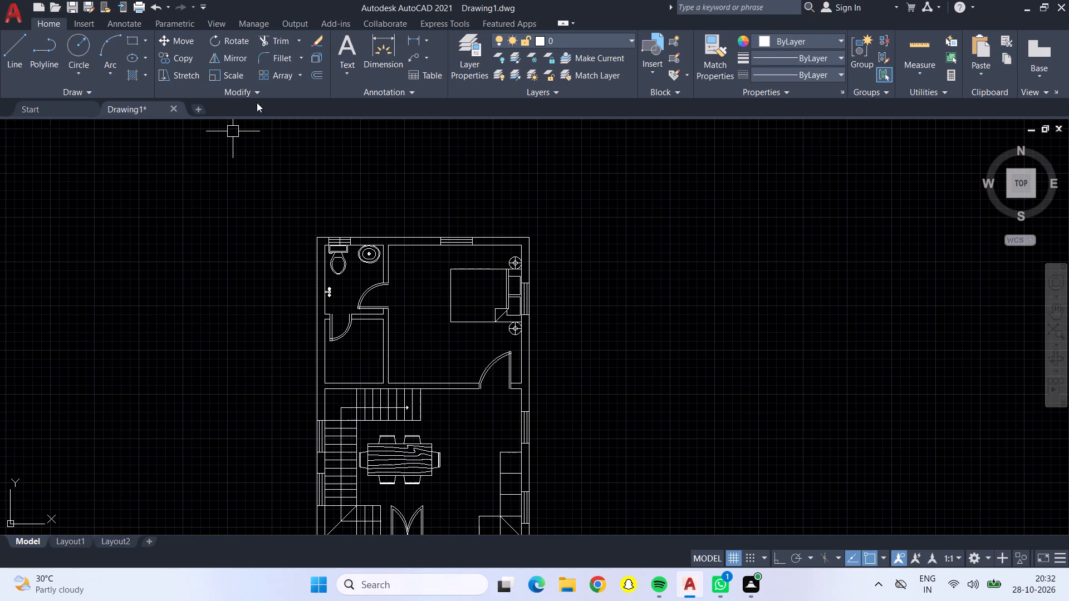
{"action": "left_click", "coordinate": [347, 48]}
{"action": "left_click", "coordinate": [347, 152]}
{"action": "left_click", "coordinate": [447, 196]}
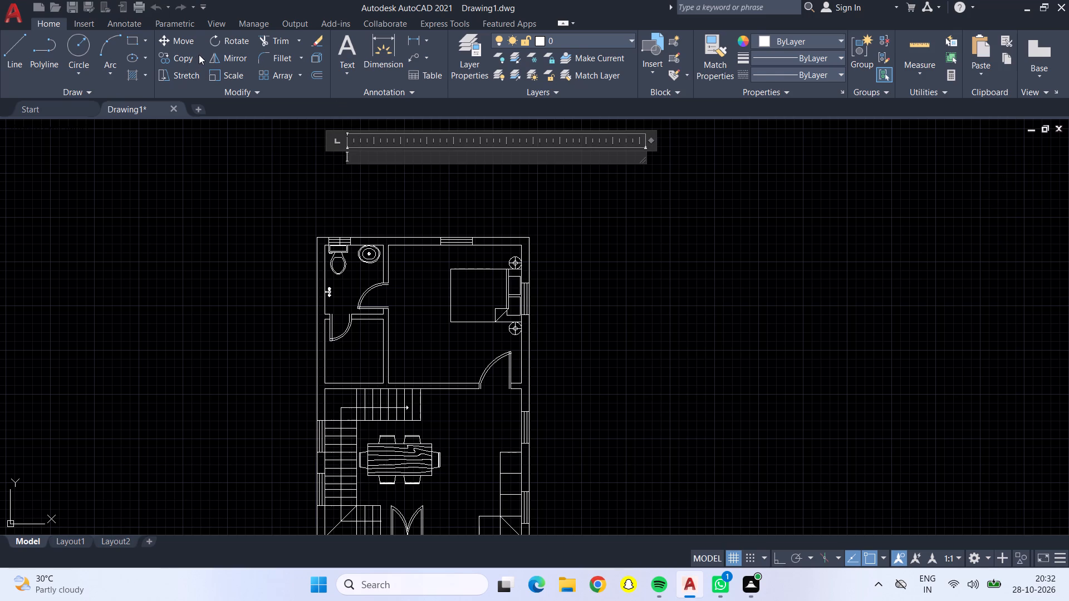
{"action": "left_click", "coordinate": [178, 53]}
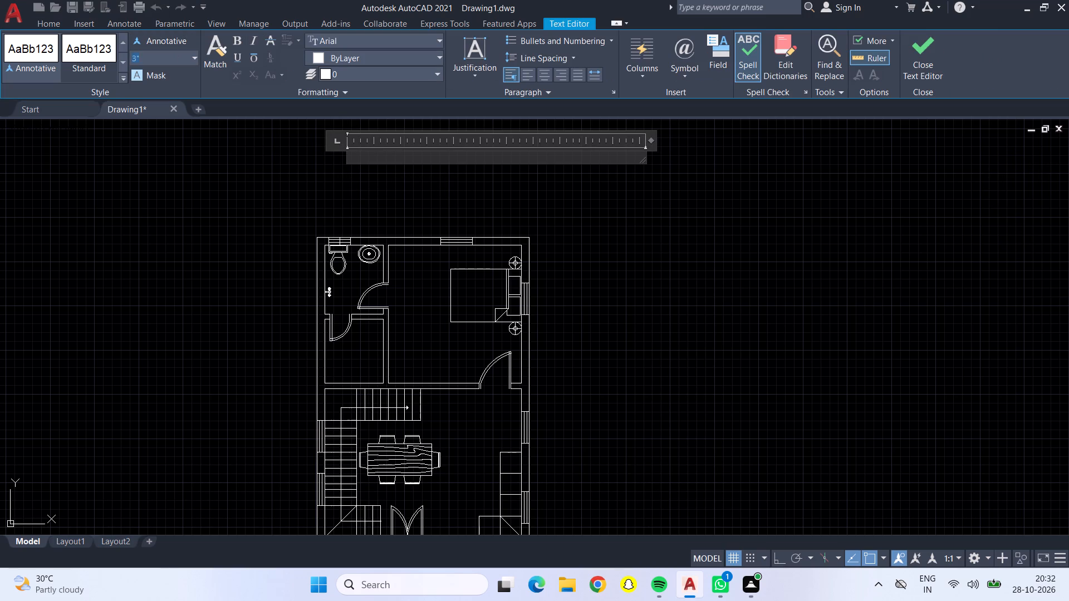
{"action": "key", "text": "BackSpace"}
{"action": "type", "text": "10"}
{"action": "key", "text": "shift+quotedbl"}
{"action": "key", "text": "Return"}
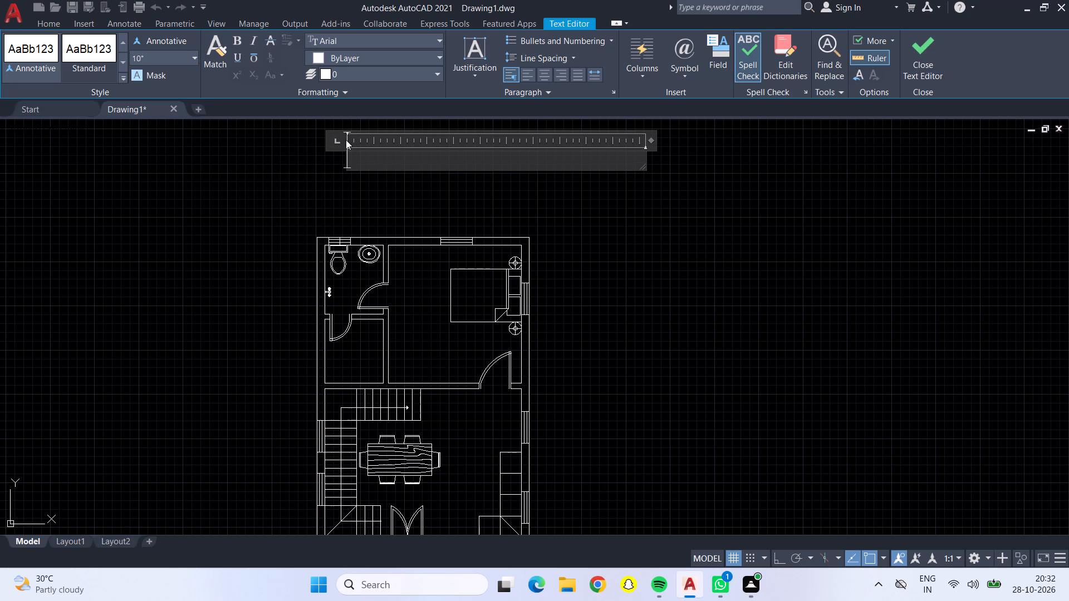
{"action": "left_click", "coordinate": [360, 153]}
{"action": "key", "text": "ctrl+w"}
{"action": "key", "text": "shift+w"}
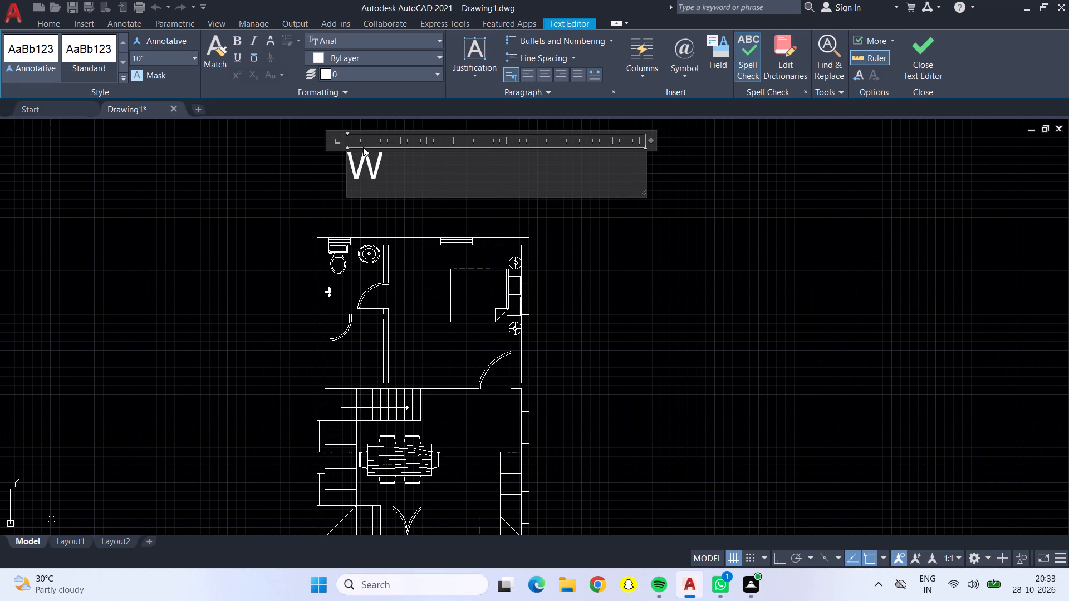
{"action": "left_click", "coordinate": [307, 195]}
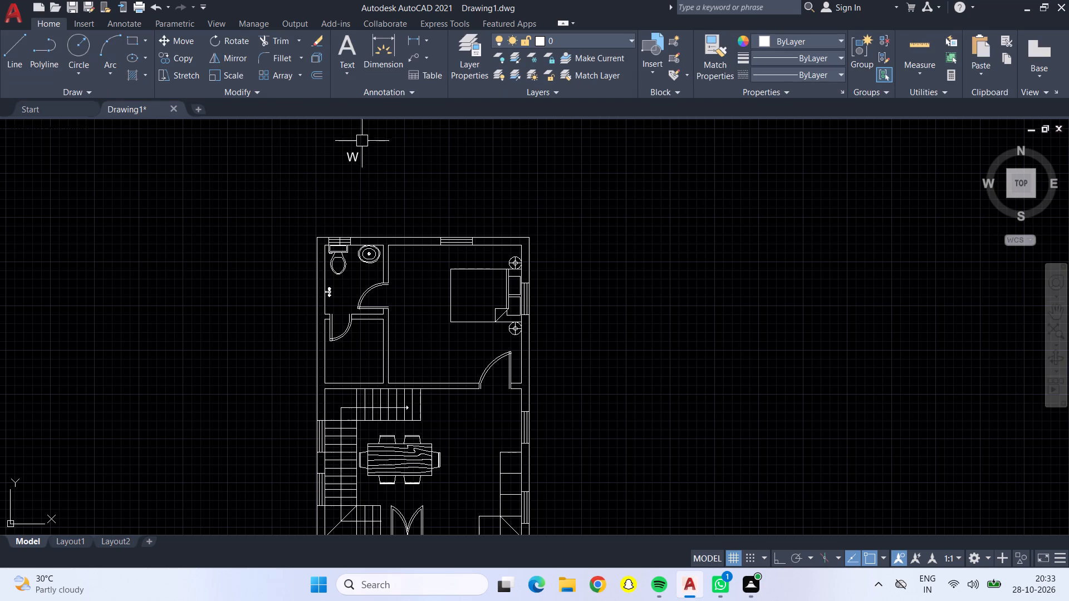
Copy the "W" label to the bedroom's two windows, one above the top wall and one outside the wall behind the bed.
{"action": "left_click", "coordinate": [354, 154]}
{"action": "left_click", "coordinate": [189, 59]}
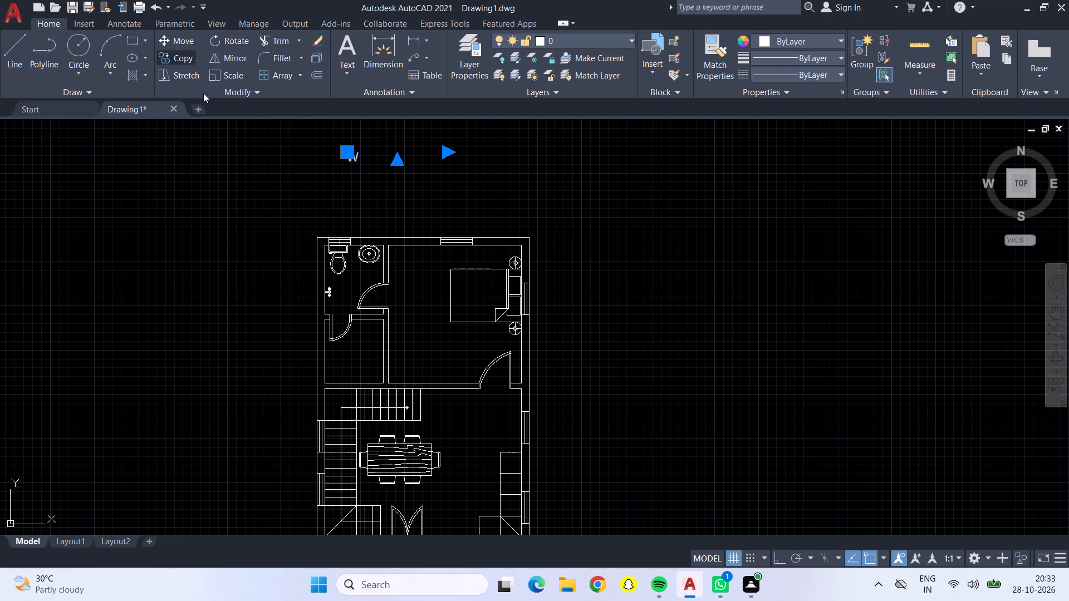
{"action": "left_click", "coordinate": [349, 150]}
{"action": "scroll", "coordinate": [344, 238], "scroll_direction": "up", "scroll_amount": 1}
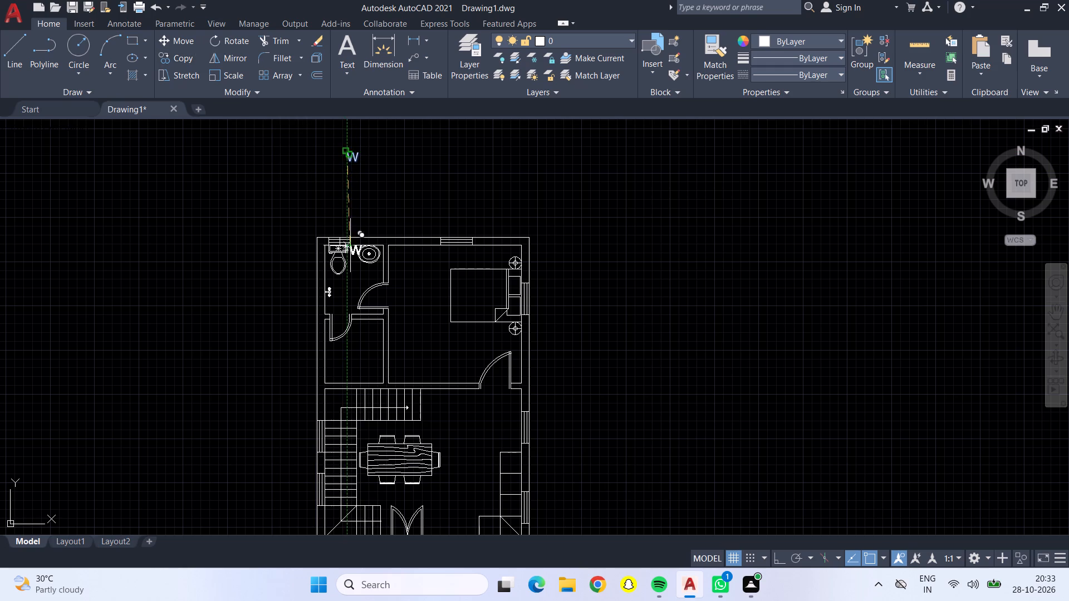
{"action": "scroll", "coordinate": [344, 238], "scroll_direction": "up", "scroll_amount": 2}
{"action": "scroll", "coordinate": [420, 219], "scroll_direction": "down", "scroll_amount": 1}
{"action": "scroll", "coordinate": [636, 204], "scroll_direction": "up", "scroll_amount": 2}
{"action": "left_click", "coordinate": [641, 230]}
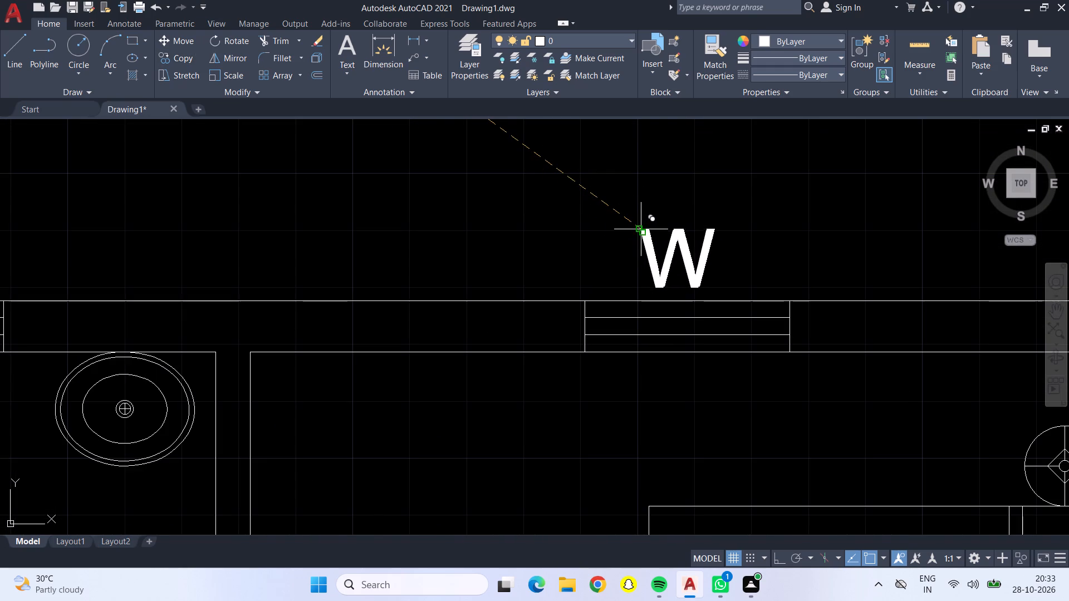
{"action": "scroll", "coordinate": [641, 229], "scroll_direction": "down", "scroll_amount": 3}
{"action": "scroll", "coordinate": [764, 361], "scroll_direction": "up", "scroll_amount": 3}
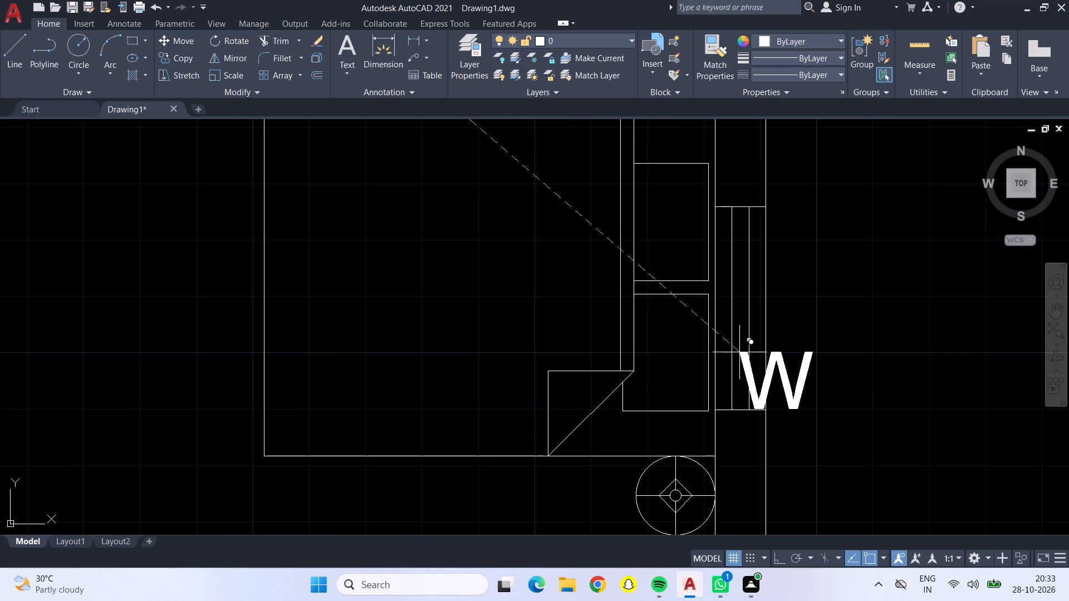
{"action": "left_click", "coordinate": [782, 293]}
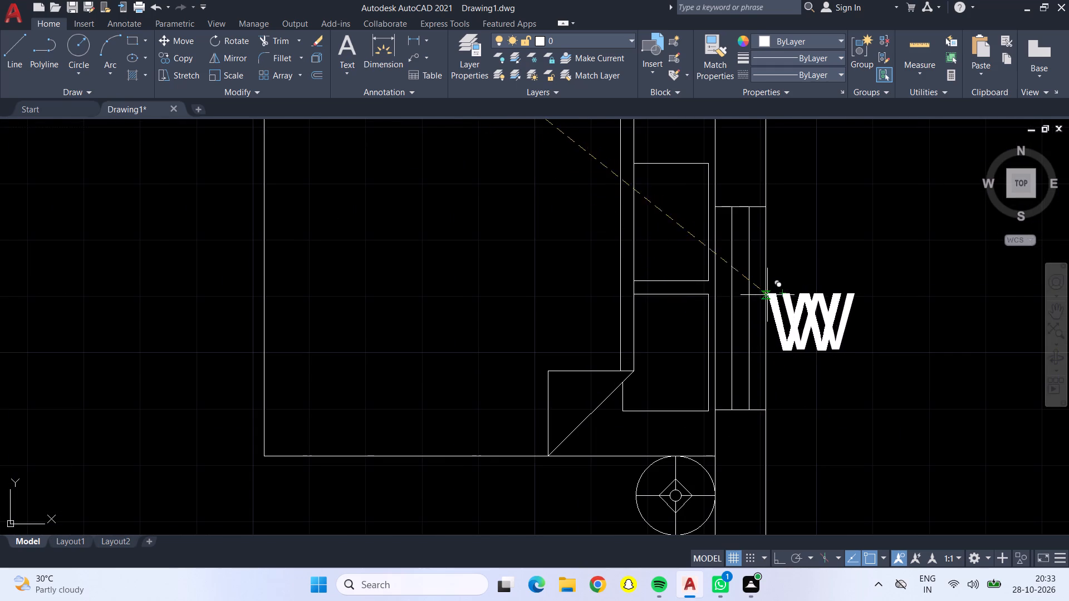
Place further copies of the "W" label outside the dining hall's two east-wall windows and the kitchen window beside the stove.
{"action": "scroll", "coordinate": [767, 309], "scroll_direction": "down", "scroll_amount": 3}
{"action": "middle_click_drag", "start_coordinate": [681, 403], "coordinate": [568, 244]}
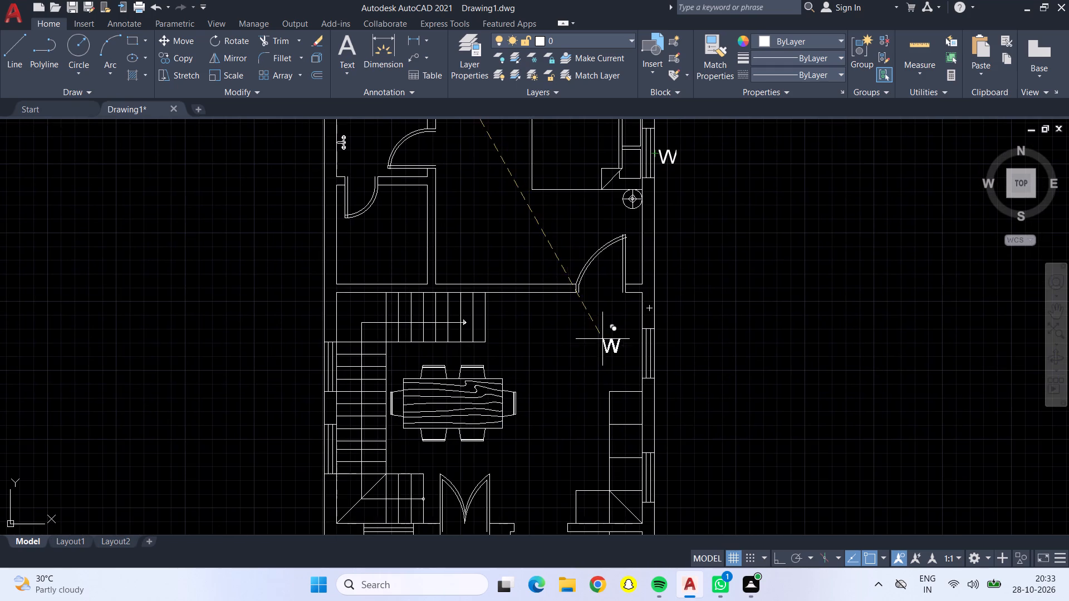
{"action": "scroll", "coordinate": [650, 346], "scroll_direction": "up", "scroll_amount": 4}
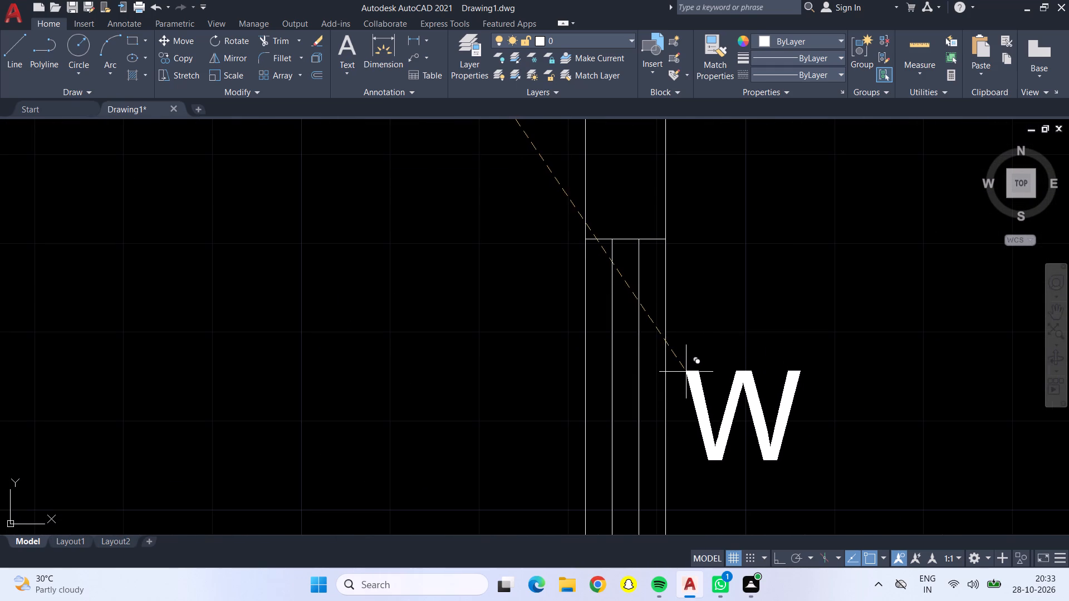
{"action": "left_click", "coordinate": [689, 378]}
{"action": "scroll", "coordinate": [681, 368], "scroll_direction": "down", "scroll_amount": 4}
{"action": "middle_click_drag", "start_coordinate": [705, 428], "coordinate": [671, 294]}
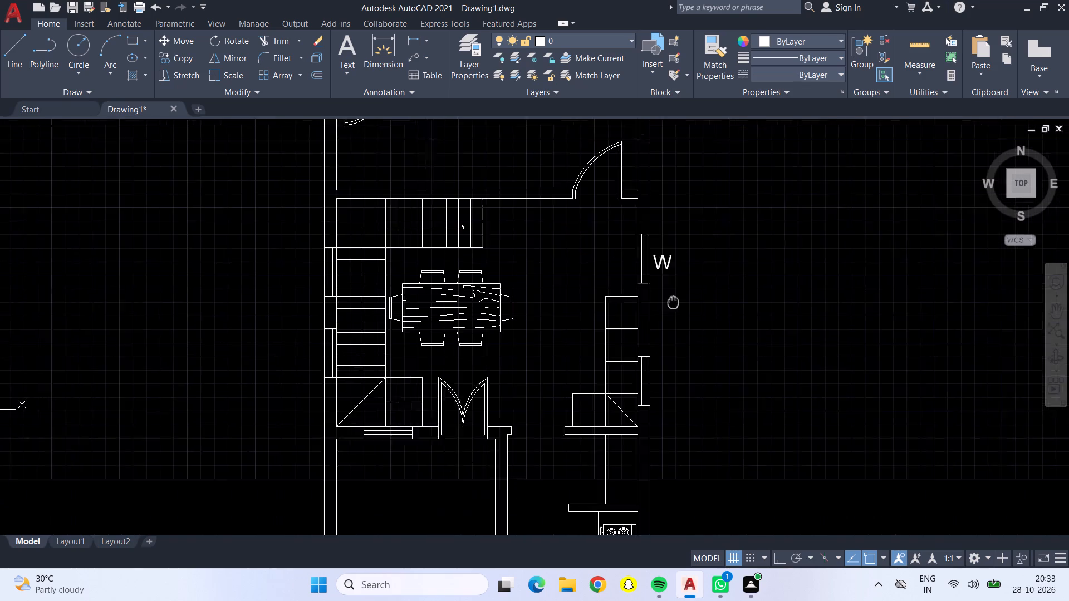
{"action": "middle_click_drag", "start_coordinate": [671, 294], "coordinate": [665, 283]}
{"action": "scroll", "coordinate": [645, 361], "scroll_direction": "up", "scroll_amount": 3}
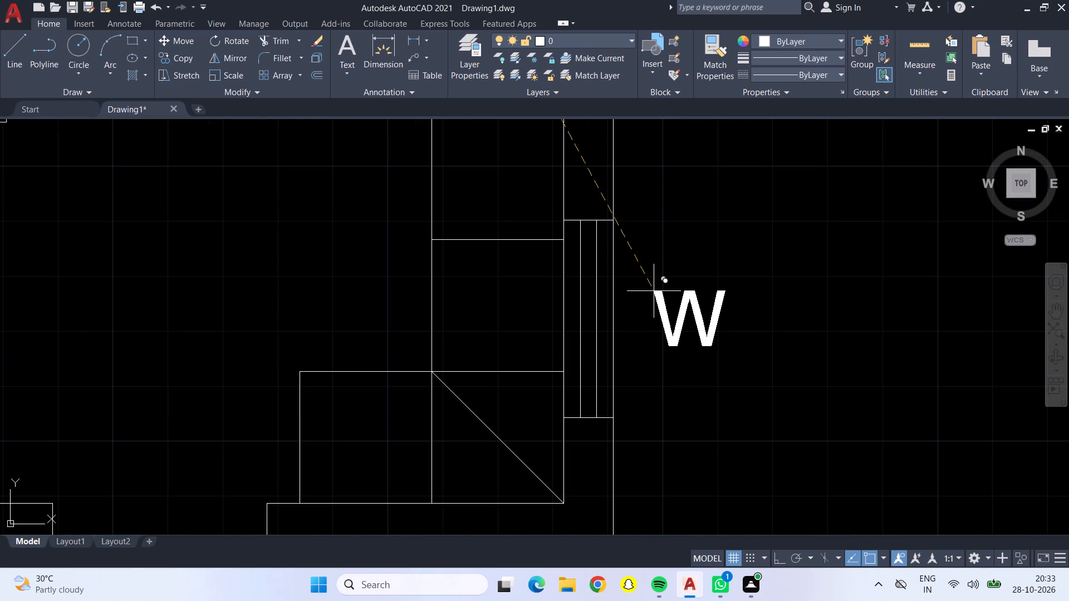
{"action": "left_click", "coordinate": [646, 294]}
{"action": "scroll", "coordinate": [645, 298], "scroll_direction": "down", "scroll_amount": 4}
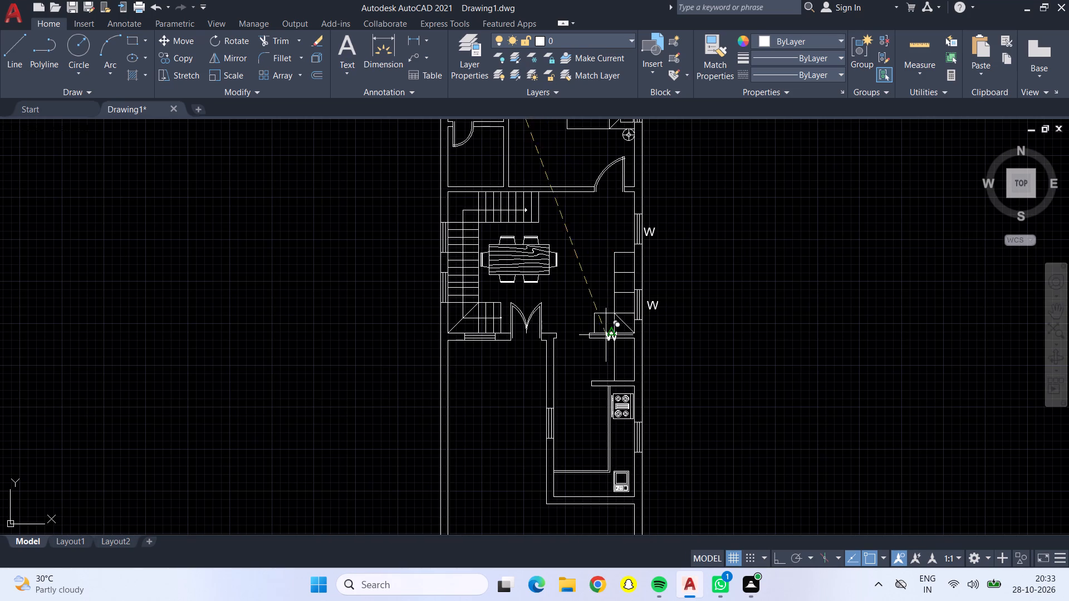
{"action": "scroll", "coordinate": [635, 439], "scroll_direction": "up", "scroll_amount": 4}
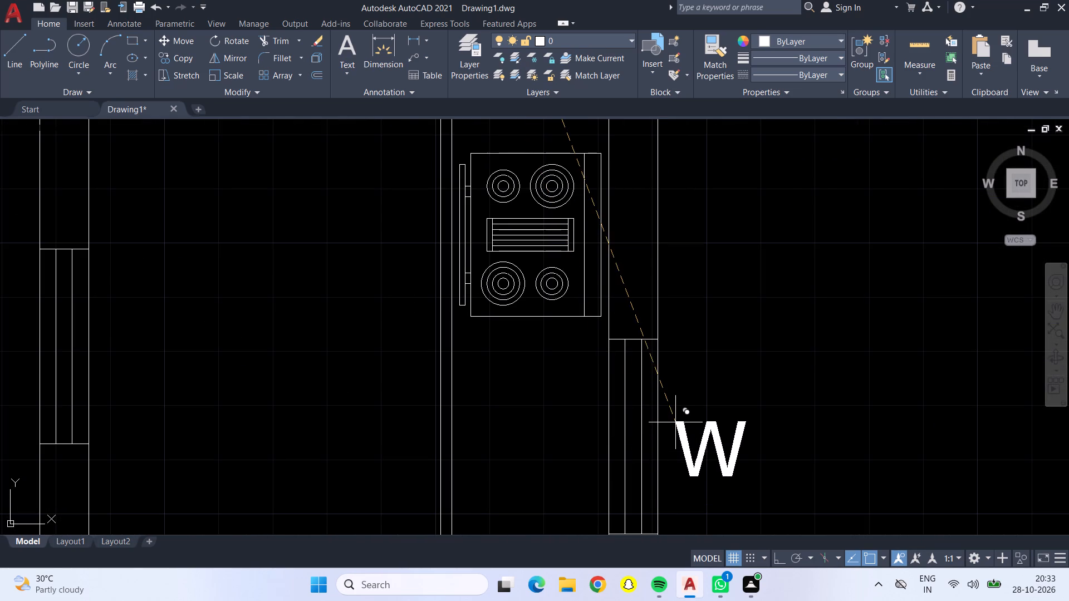
{"action": "left_click", "coordinate": [674, 425]}
Place "W" copies below the window under the staircase and outside the two west-wall windows beside the stairs.
{"action": "scroll", "coordinate": [673, 427], "scroll_direction": "down", "scroll_amount": 4}
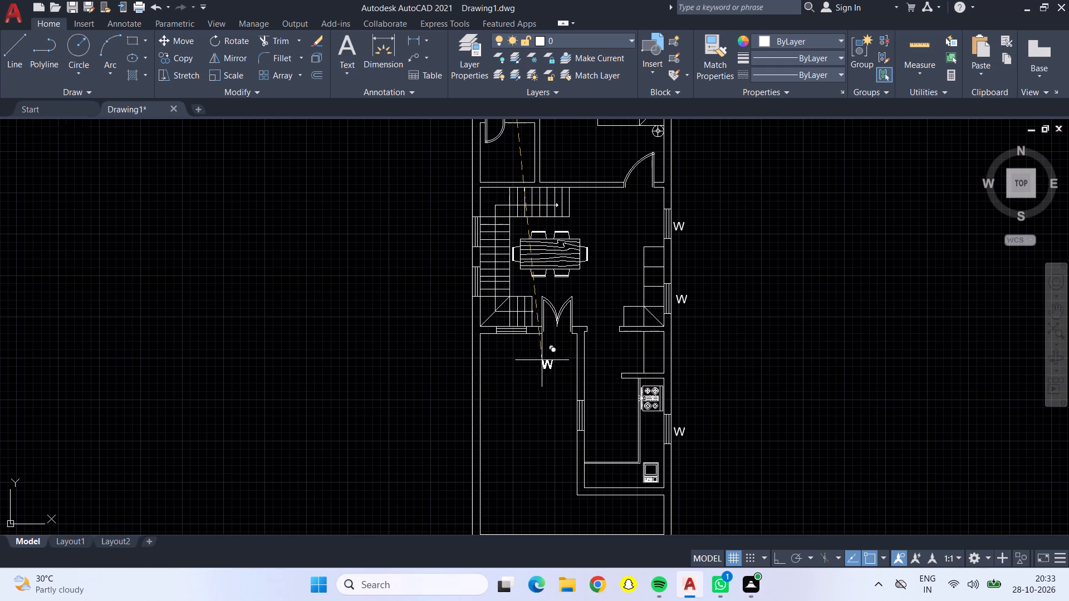
{"action": "scroll", "coordinate": [495, 307], "scroll_direction": "up", "scroll_amount": 2}
{"action": "scroll", "coordinate": [543, 441], "scroll_direction": "up", "scroll_amount": 2}
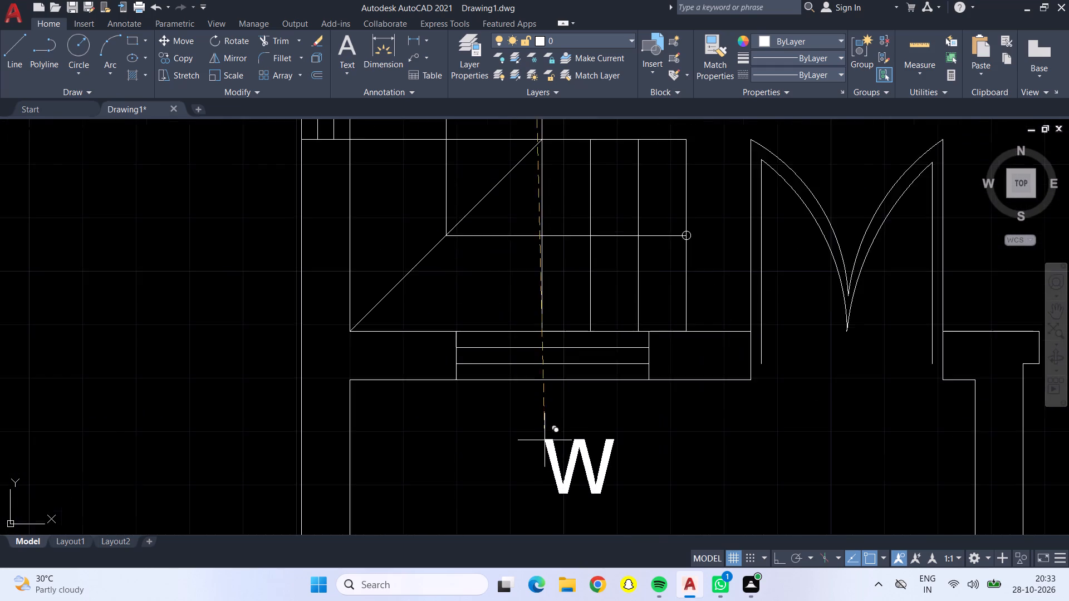
{"action": "scroll", "coordinate": [545, 440], "scroll_direction": "up", "scroll_amount": 1}
{"action": "left_click", "coordinate": [501, 363]}
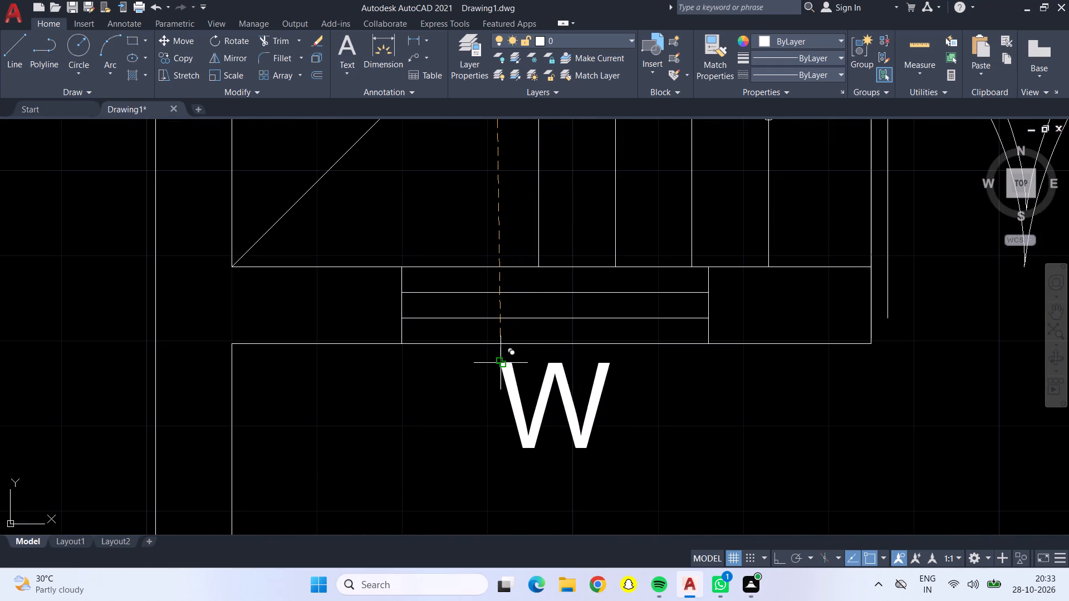
{"action": "scroll", "coordinate": [505, 364], "scroll_direction": "down", "scroll_amount": 4}
{"action": "scroll", "coordinate": [413, 268], "scroll_direction": "up", "scroll_amount": 3}
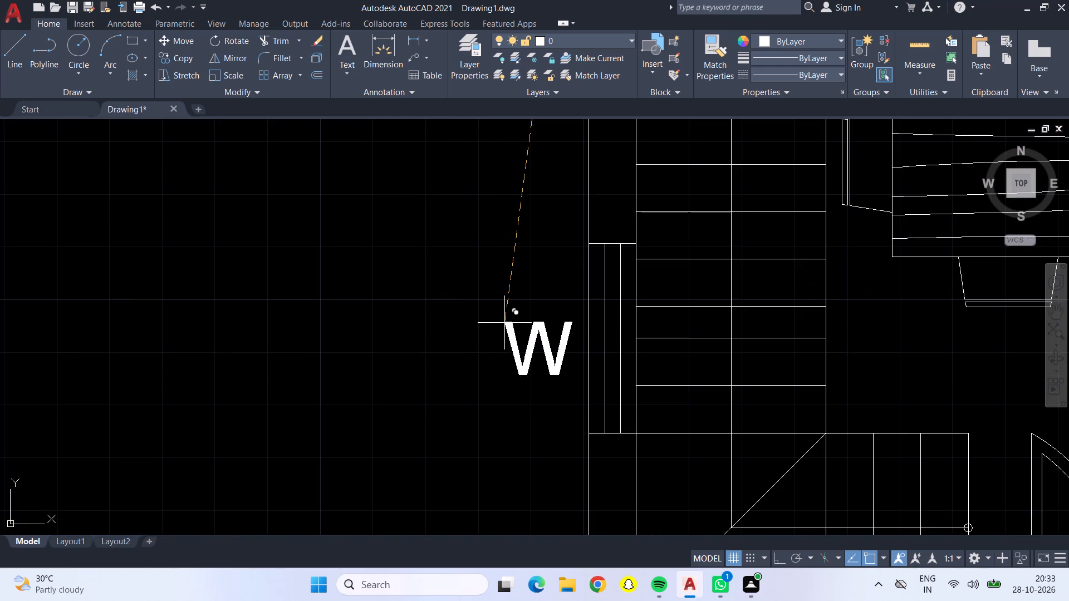
{"action": "left_click", "coordinate": [504, 317]}
{"action": "scroll", "coordinate": [508, 319], "scroll_direction": "down", "scroll_amount": 3}
{"action": "scroll", "coordinate": [508, 250], "scroll_direction": "up", "scroll_amount": 2}
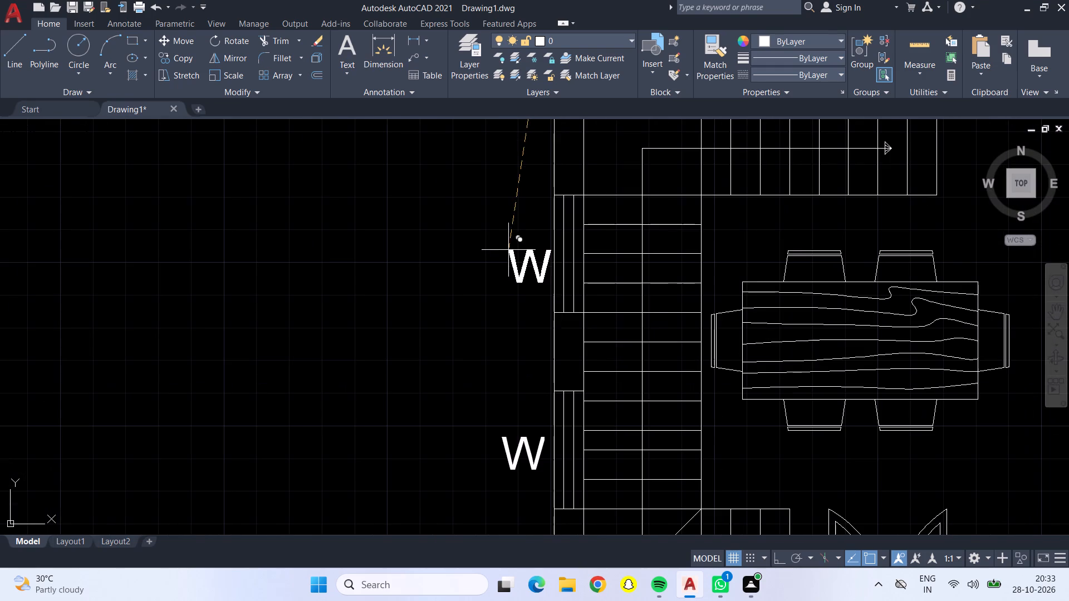
{"action": "left_click", "coordinate": [504, 249]}
{"action": "scroll", "coordinate": [503, 249], "scroll_direction": "down", "scroll_amount": 3}
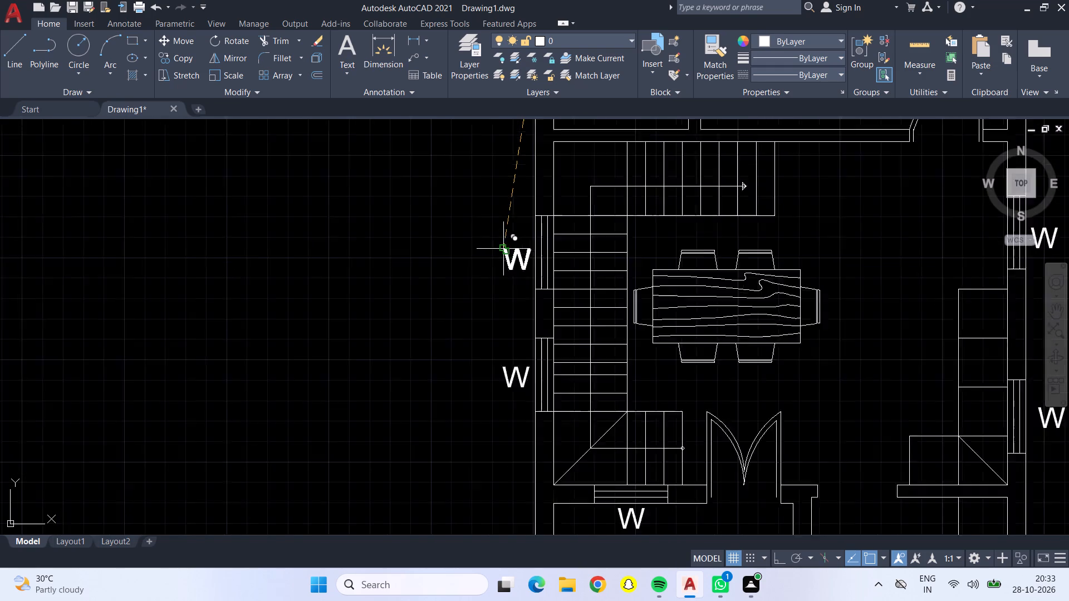
{"action": "middle_click_drag", "start_coordinate": [487, 180], "coordinate": [519, 239]}
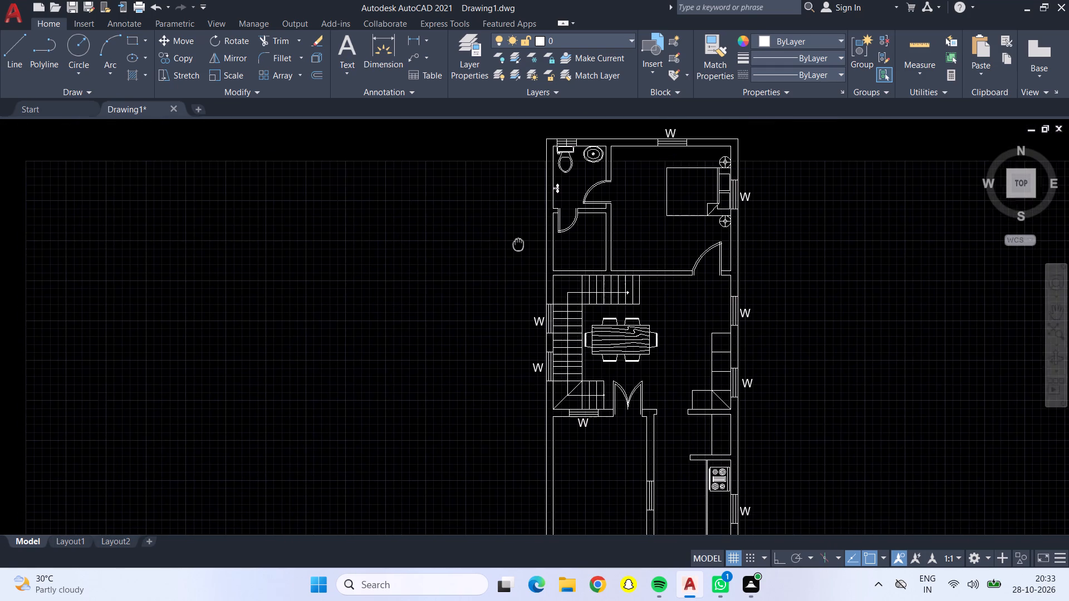
{"action": "middle_click_drag", "start_coordinate": [519, 239], "coordinate": [525, 228]}
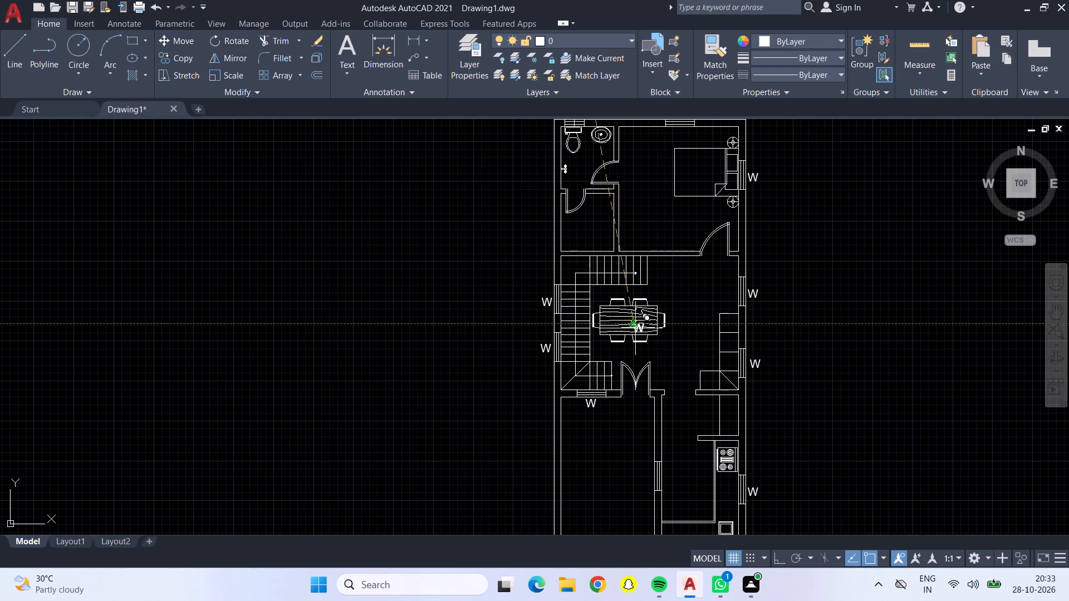
Place the last "W" copy beside the inner window between the front open area and the kitchen.
{"action": "scroll", "coordinate": [646, 466], "scroll_direction": "up", "scroll_amount": 4}
{"action": "scroll", "coordinate": [539, 471], "scroll_direction": "down", "scroll_amount": 1}
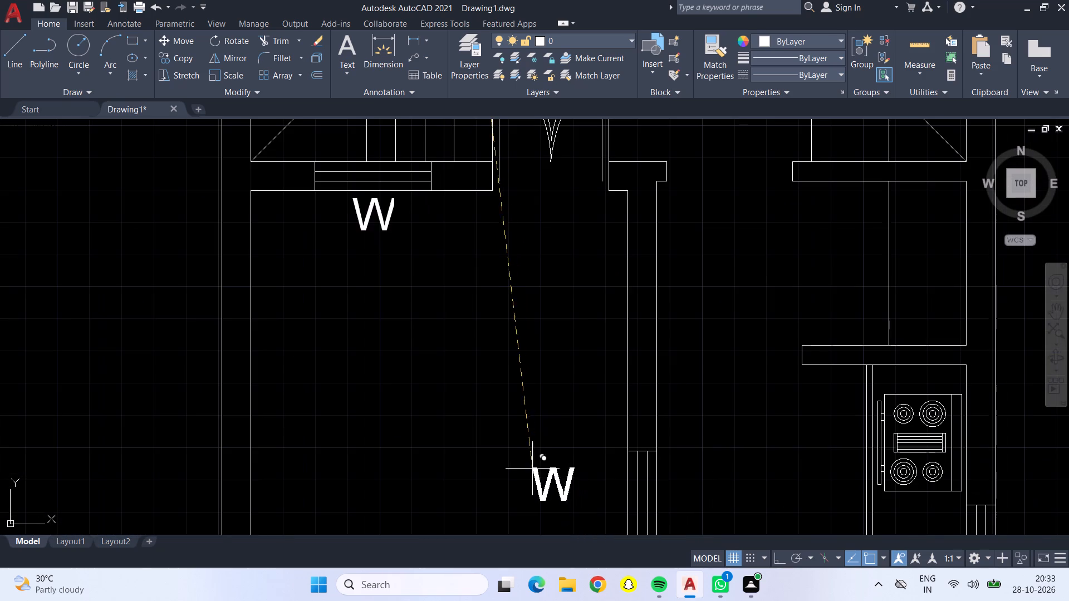
{"action": "middle_click_drag", "start_coordinate": [524, 461], "coordinate": [508, 280]}
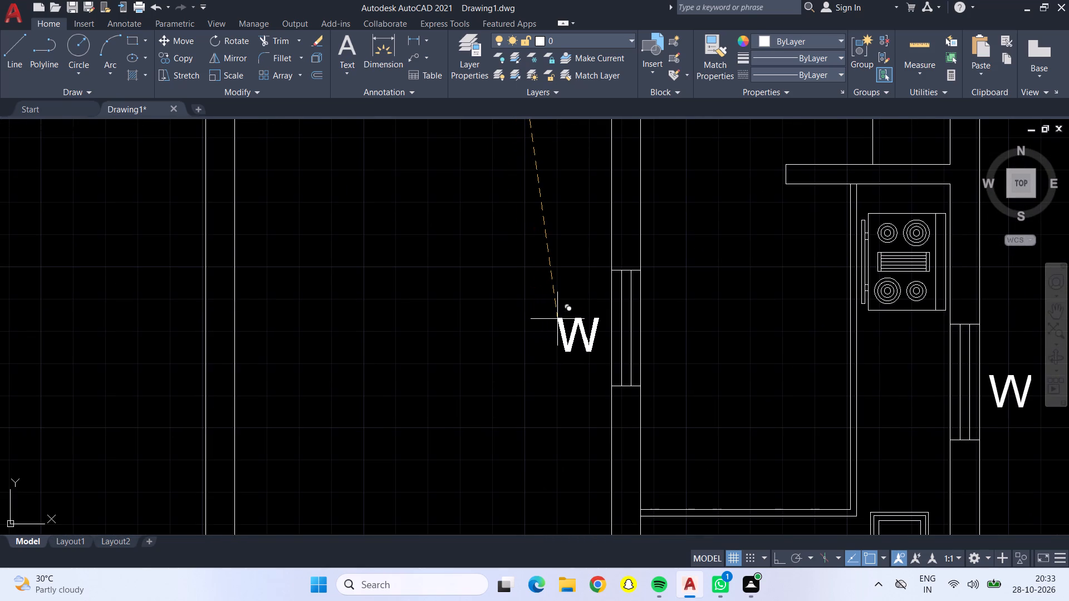
{"action": "left_click", "coordinate": [560, 319]}
{"action": "scroll", "coordinate": [553, 329], "scroll_direction": "down", "scroll_amount": 3}
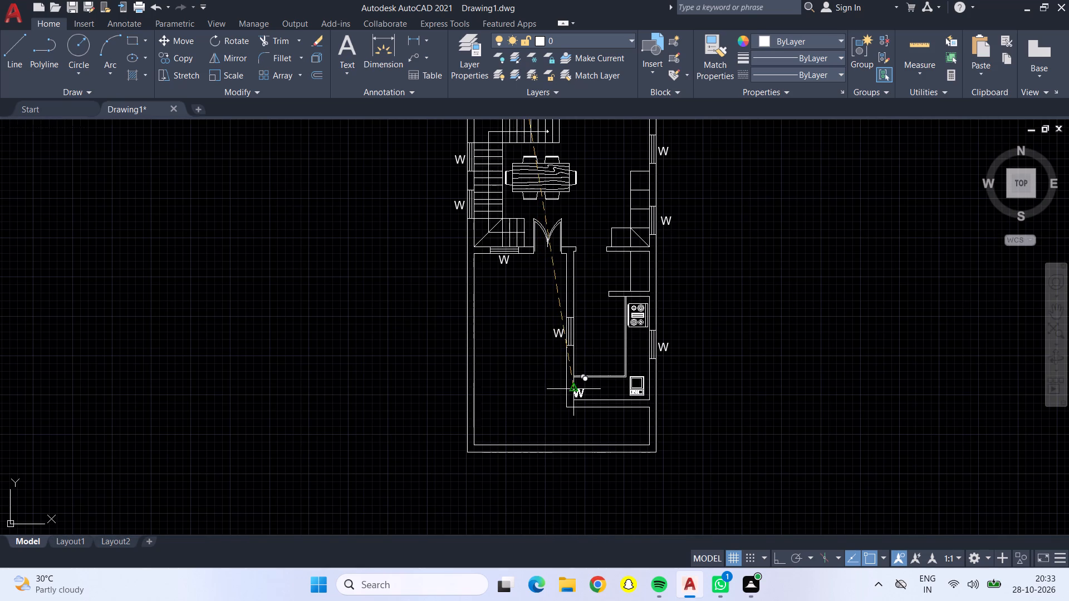
{"action": "key", "text": "Escape"}
Change the text of the original label above the toilet from "W" to "V".
{"action": "scroll", "coordinate": [580, 379], "scroll_direction": "down", "scroll_amount": 3}
{"action": "scroll", "coordinate": [563, 266], "scroll_direction": "up", "scroll_amount": 4}
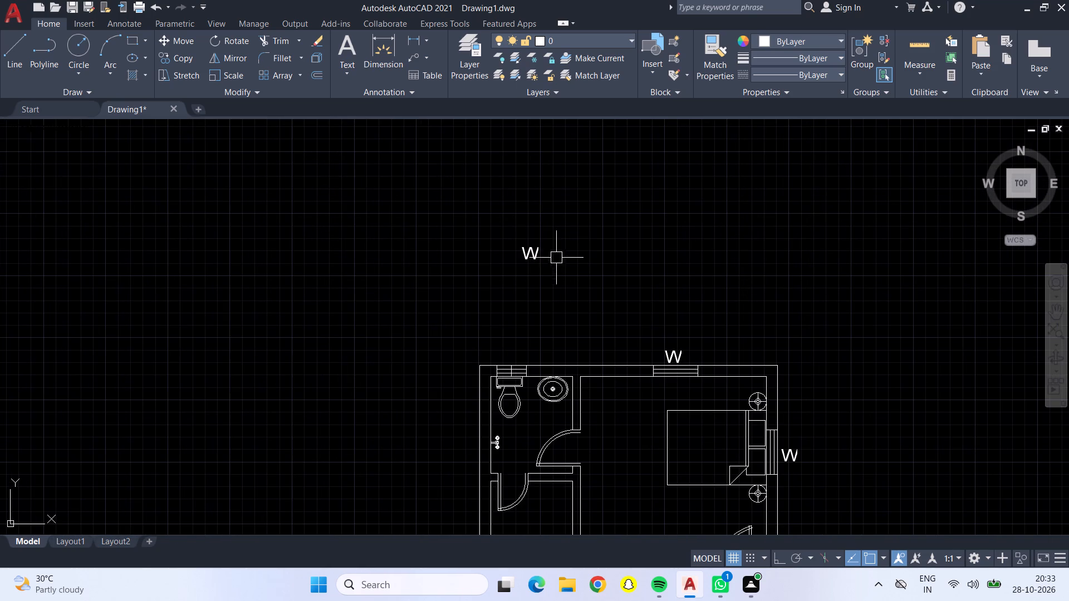
{"action": "double_click", "coordinate": [529, 248]}
{"action": "left_click", "coordinate": [548, 258]}
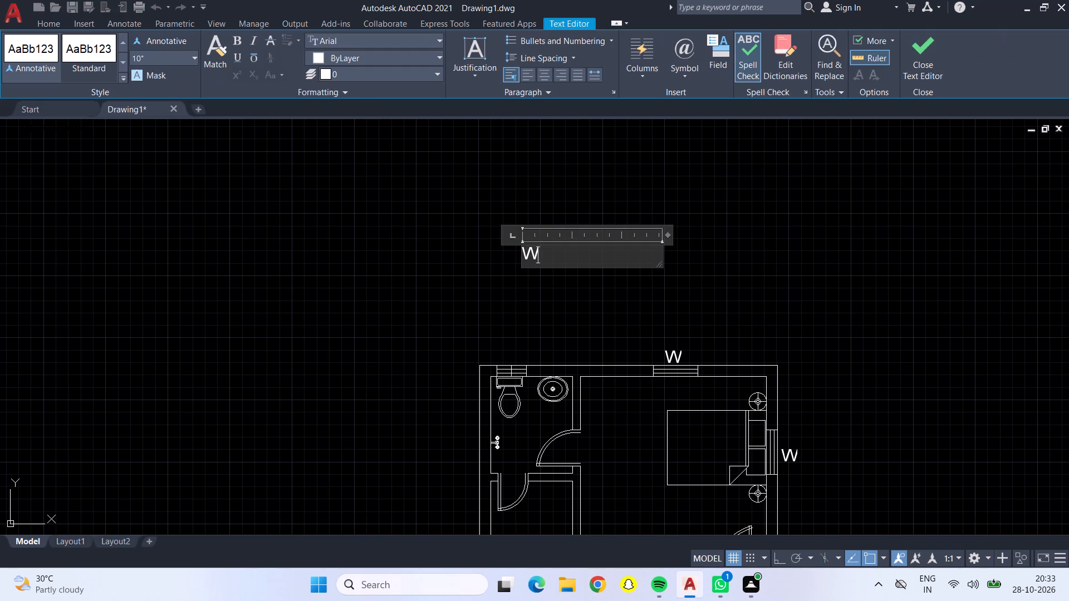
{"action": "key", "text": "BackSpace"}
{"action": "key", "text": "shift+v"}
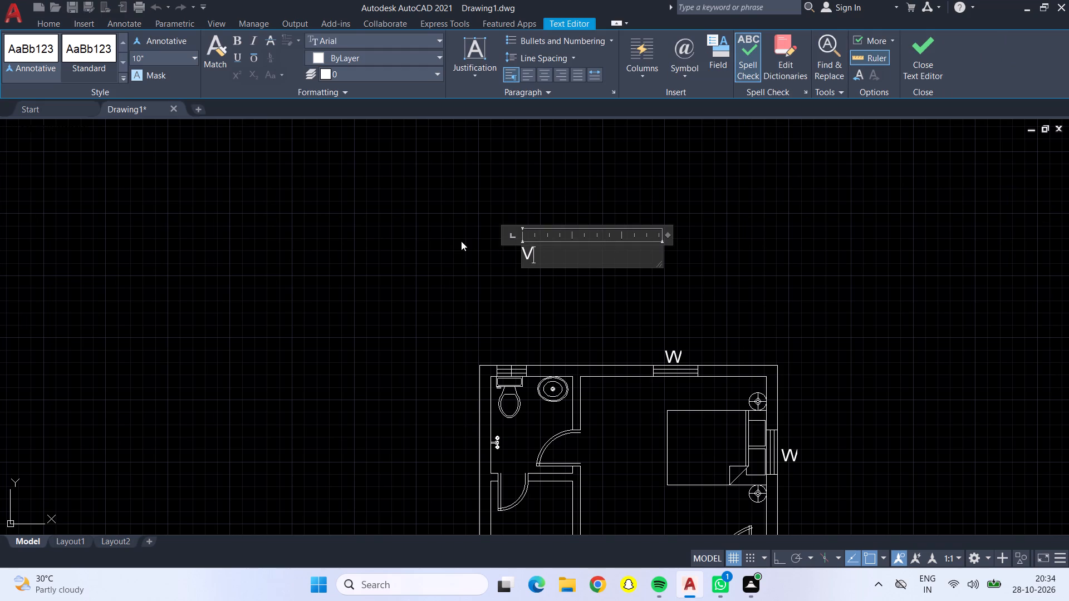
{"action": "left_click", "coordinate": [461, 241]}
Move the "V" label down to just above the ventilator opening in the toilet's outer wall.
{"action": "left_click", "coordinate": [536, 254]}
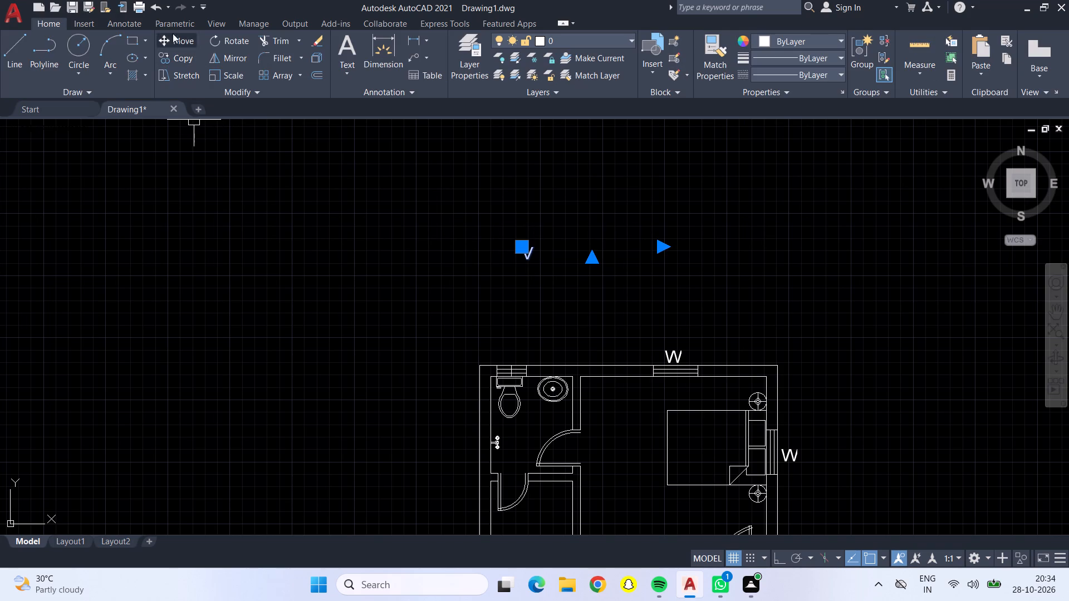
{"action": "left_click", "coordinate": [164, 37]}
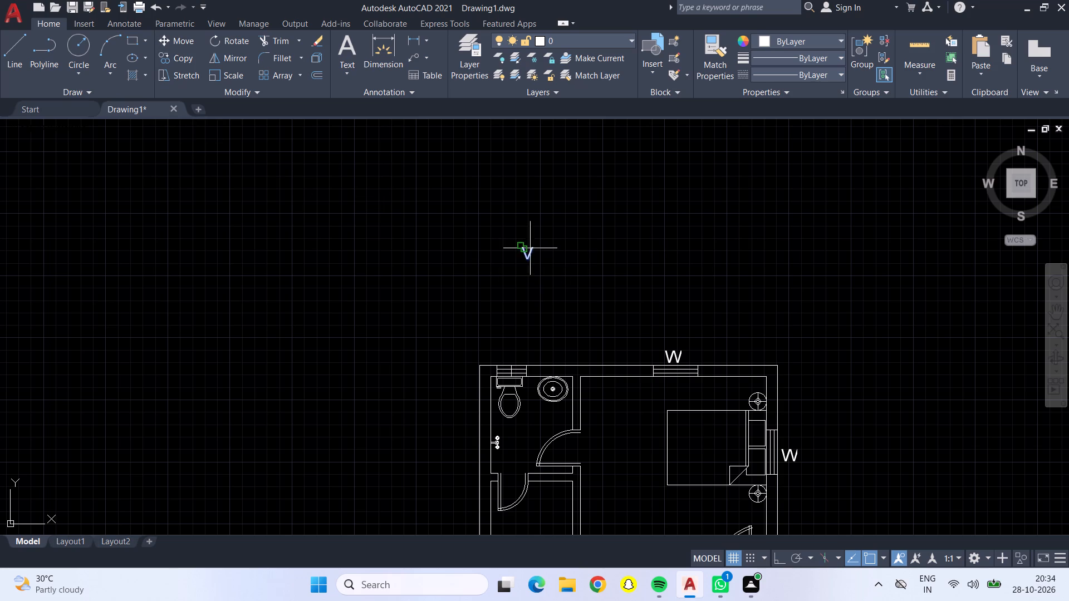
{"action": "left_click_drag", "start_coordinate": [529, 247], "coordinate": [526, 267]}
{"action": "scroll", "coordinate": [504, 351], "scroll_direction": "up", "scroll_amount": 3}
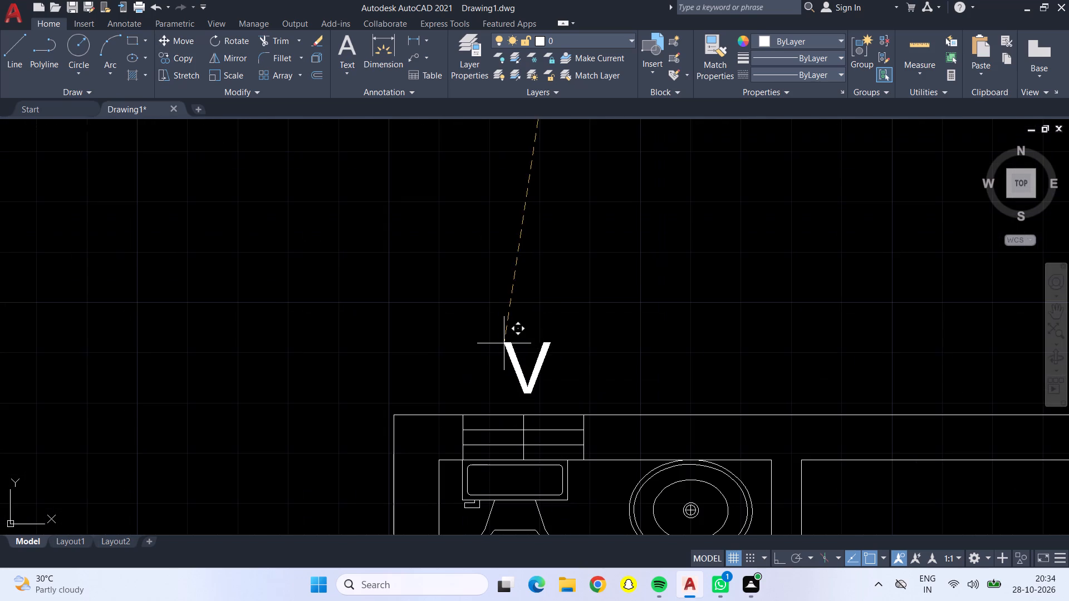
{"action": "left_click", "coordinate": [499, 354]}
{"action": "scroll", "coordinate": [503, 352], "scroll_direction": "down", "scroll_amount": 5}
{"action": "middle_click_drag", "start_coordinate": [570, 395], "coordinate": [524, 265]}
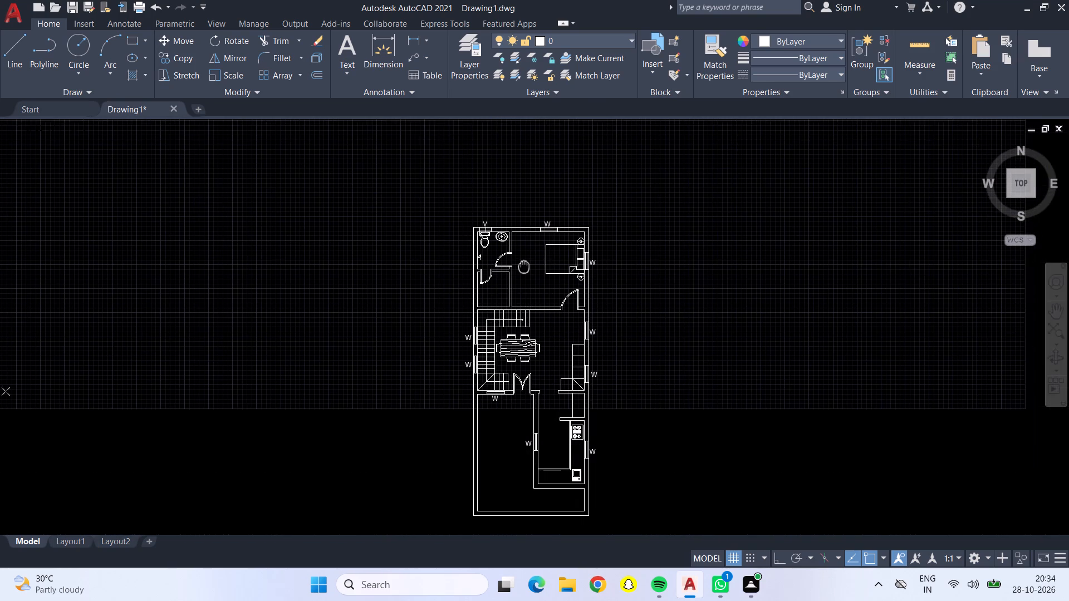
{"action": "middle_click_drag", "start_coordinate": [524, 265], "coordinate": [524, 258]}
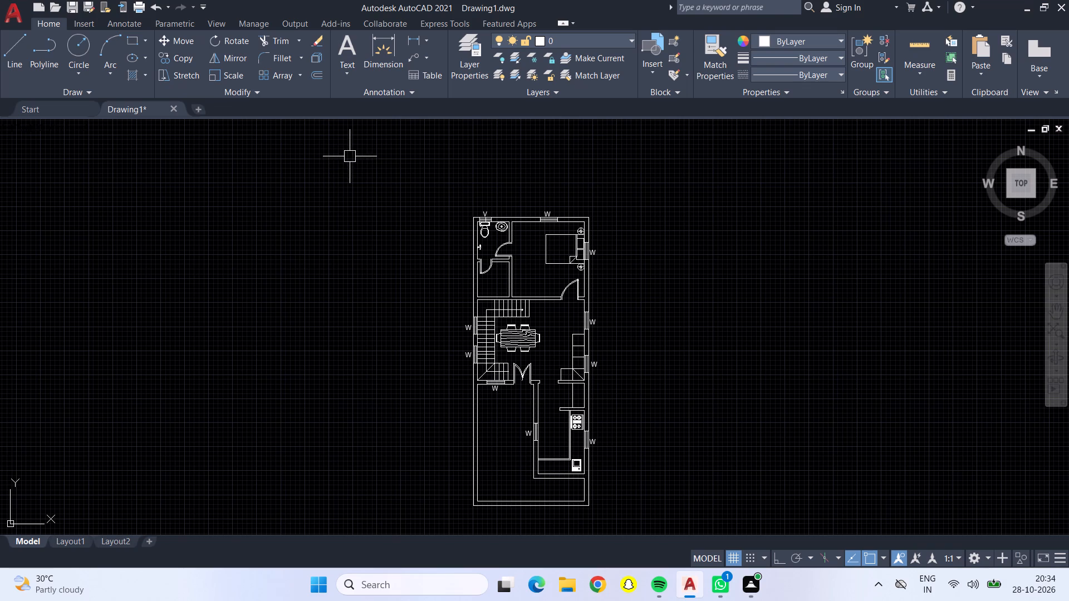
Insert the Vehicles - Imperial block from the architectural samples above the plan's top wall.
{"action": "key", "text": "ctrl+3"}
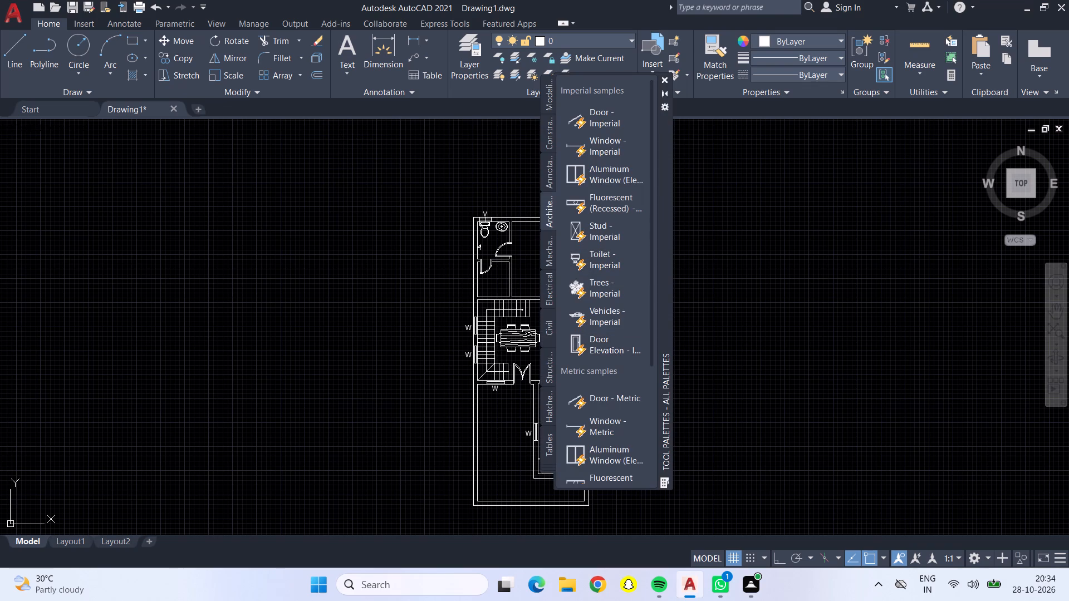
{"action": "left_click_drag", "start_coordinate": [601, 318], "coordinate": [377, 287]}
{"action": "left_click_drag", "start_coordinate": [372, 285], "coordinate": [297, 254]}
{"action": "left_click", "coordinate": [296, 254]}
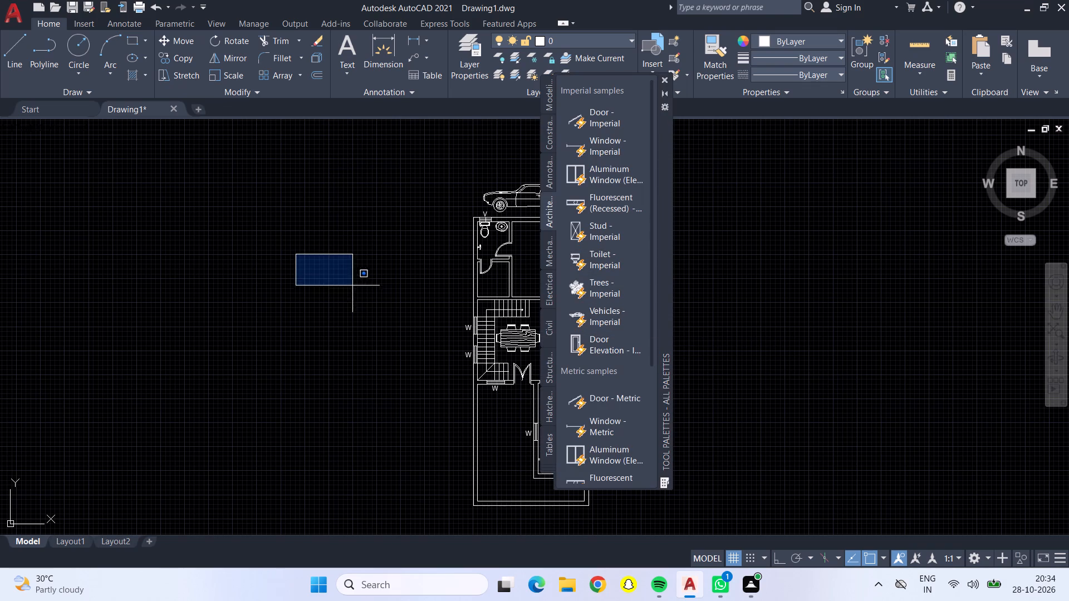
{"action": "key", "text": "Escape"}
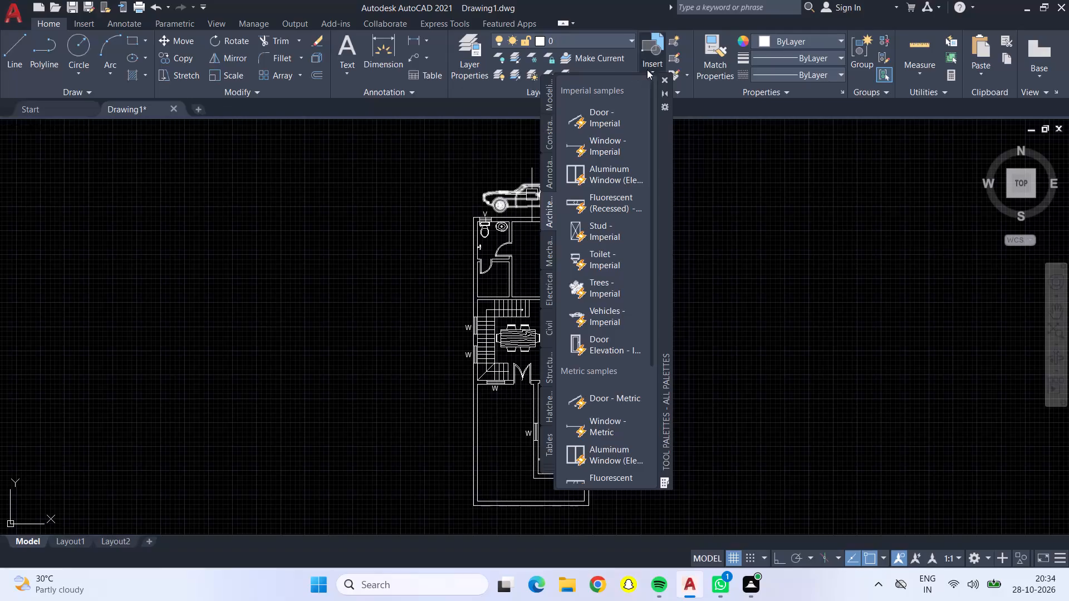
{"action": "left_click", "coordinate": [666, 79]}
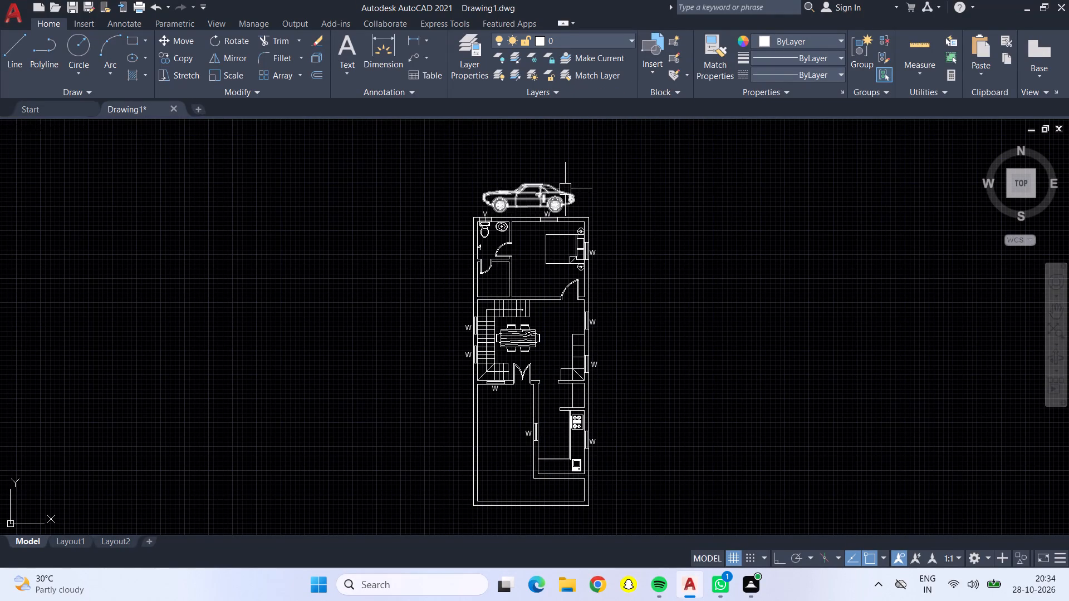
Switch the vehicle block's view to Sports Car (Top).
{"action": "left_click", "coordinate": [565, 189]}
{"action": "left_click", "coordinate": [475, 227]}
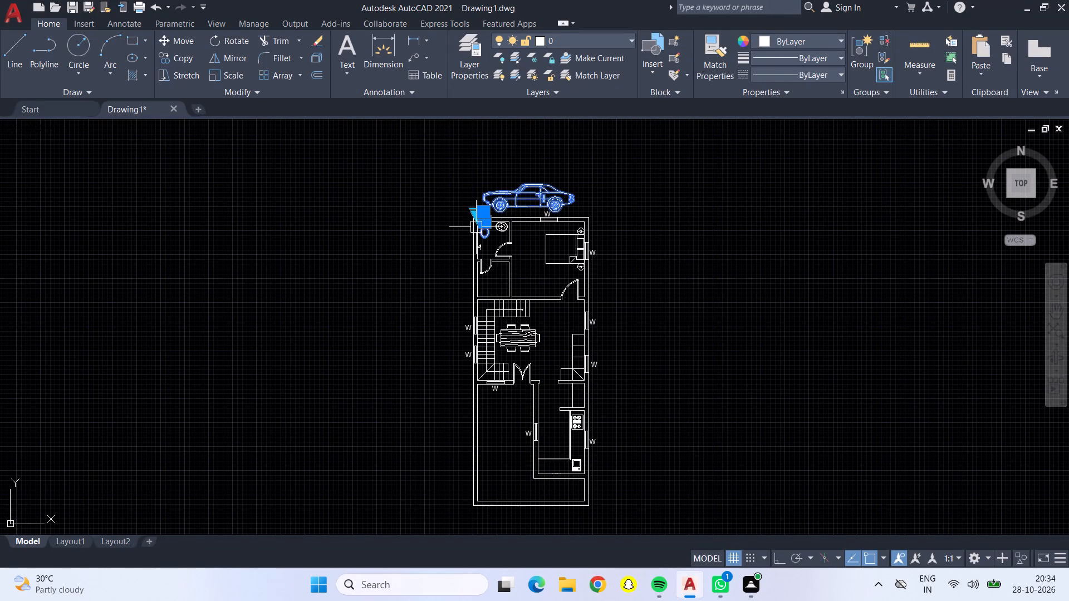
{"action": "scroll", "coordinate": [478, 227], "scroll_direction": "up", "scroll_amount": 4}
{"action": "left_click", "coordinate": [453, 165]}
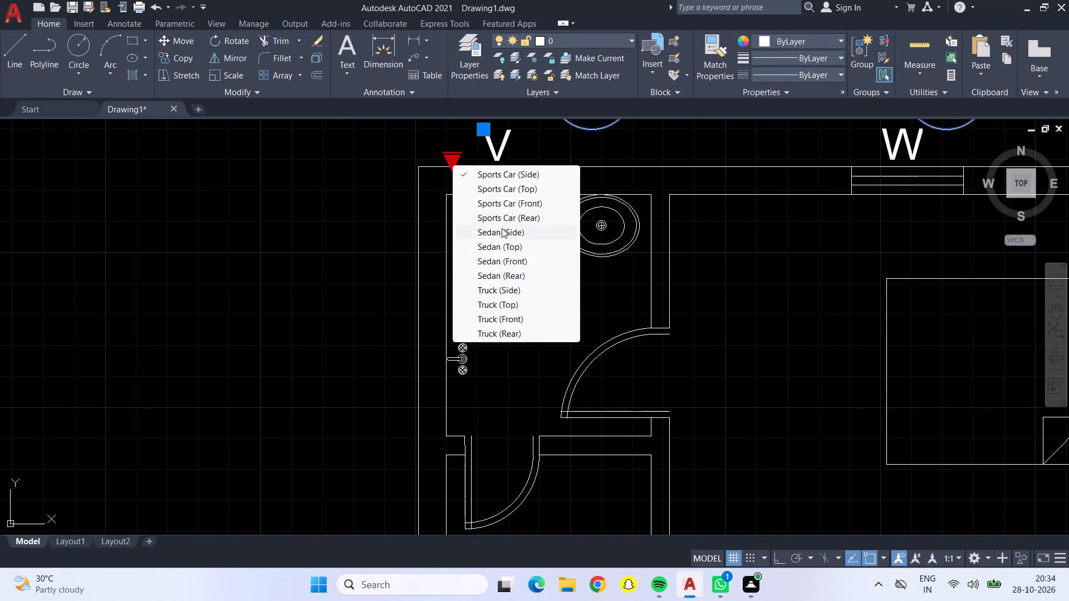
{"action": "left_click", "coordinate": [500, 201]}
{"action": "scroll", "coordinate": [516, 215], "scroll_direction": "down", "scroll_amount": 3}
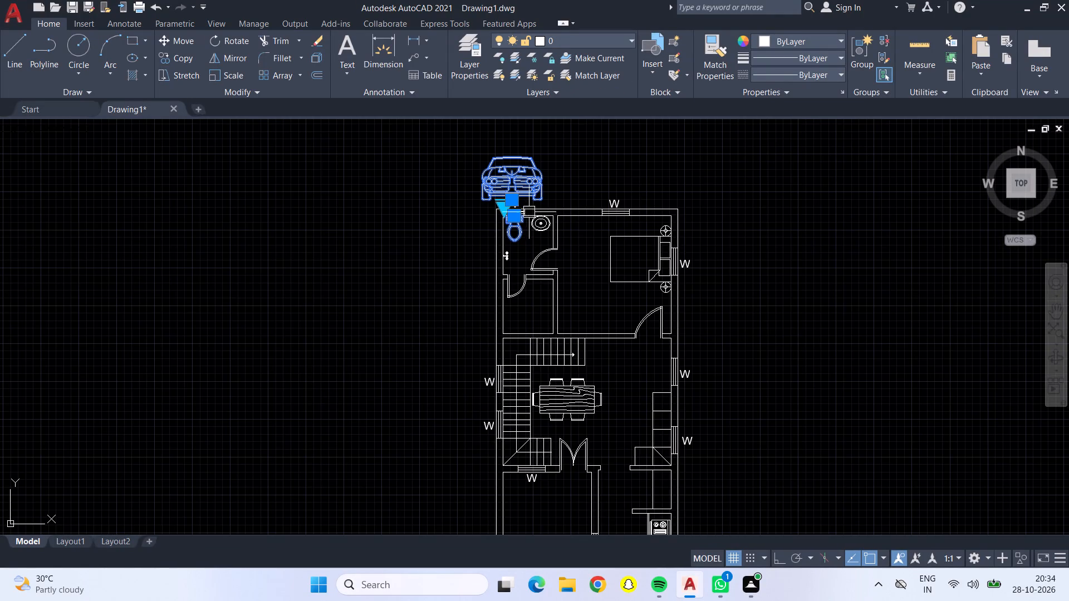
{"action": "scroll", "coordinate": [512, 207], "scroll_direction": "up", "scroll_amount": 4}
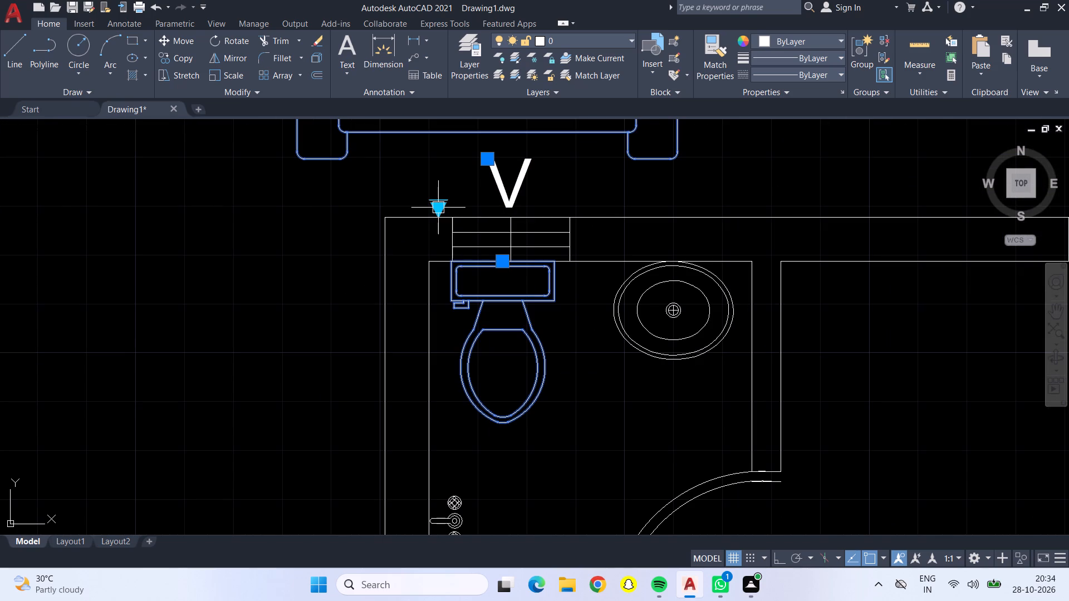
{"action": "left_click", "coordinate": [436, 208]}
{"action": "left_click", "coordinate": [472, 236]}
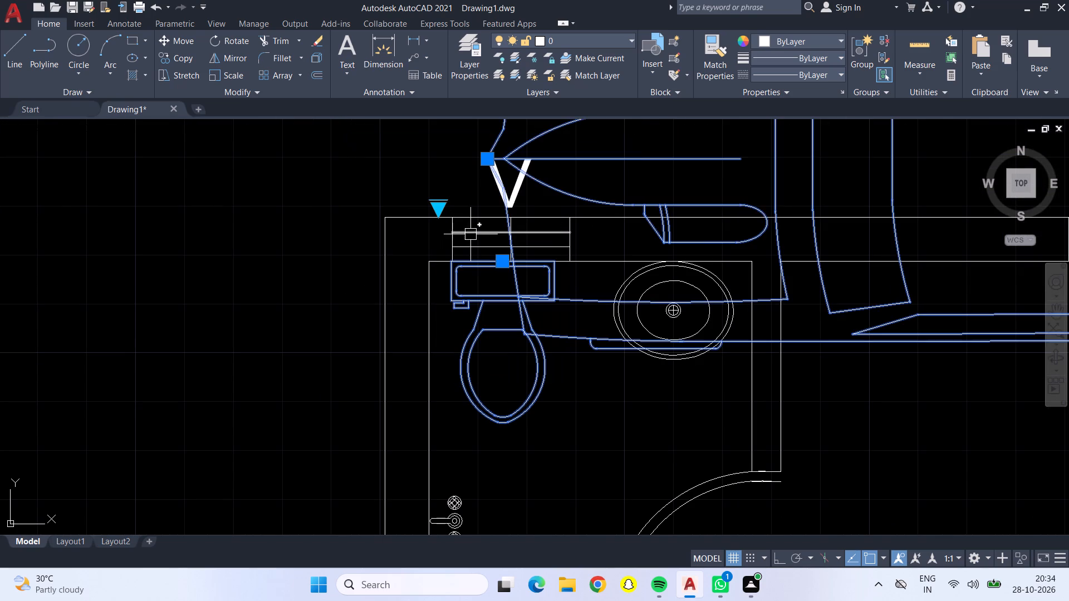
{"action": "scroll", "coordinate": [470, 233], "scroll_direction": "down", "scroll_amount": 4}
{"action": "key", "text": "Escape"}
Rotate the car 90° clockwise with Ortho on, so its nose points toward the plan's toilet end.
{"action": "left_click", "coordinate": [496, 201]}
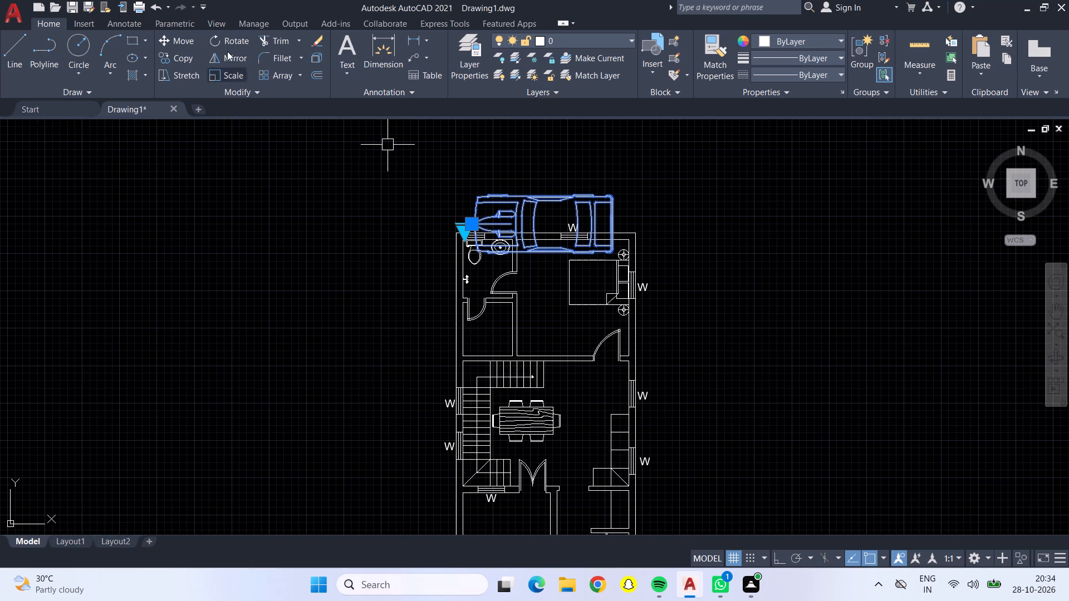
{"action": "left_click", "coordinate": [242, 43]}
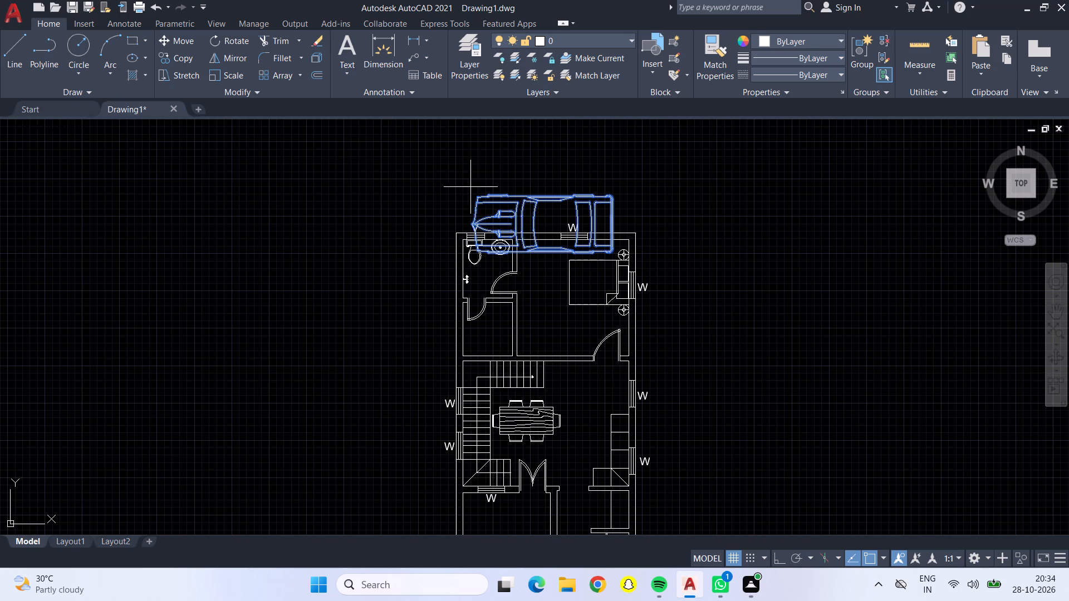
{"action": "left_click", "coordinate": [478, 192]}
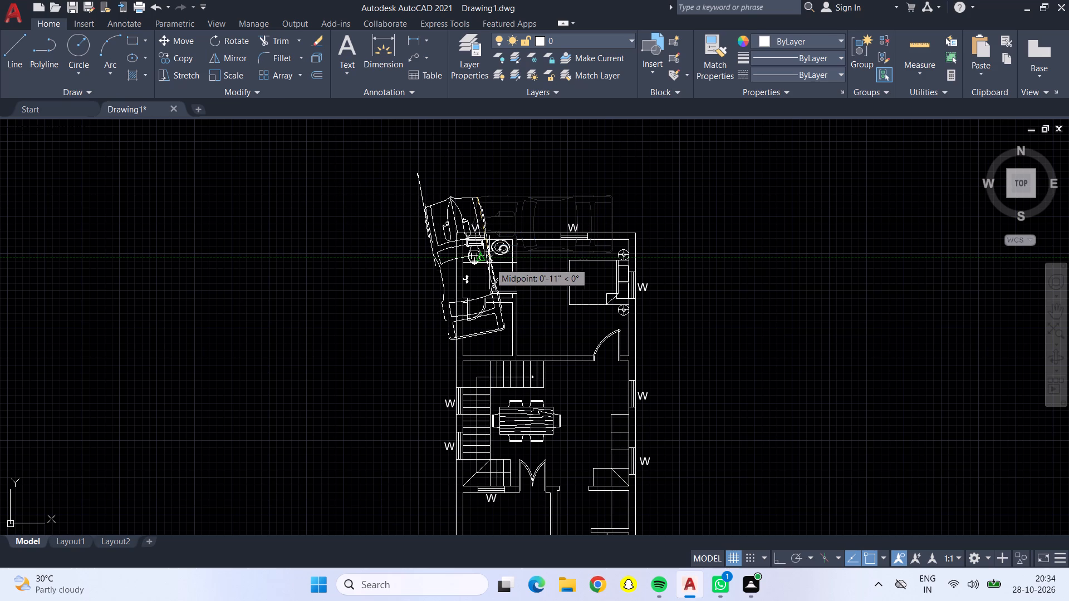
{"action": "key", "text": "F8"}
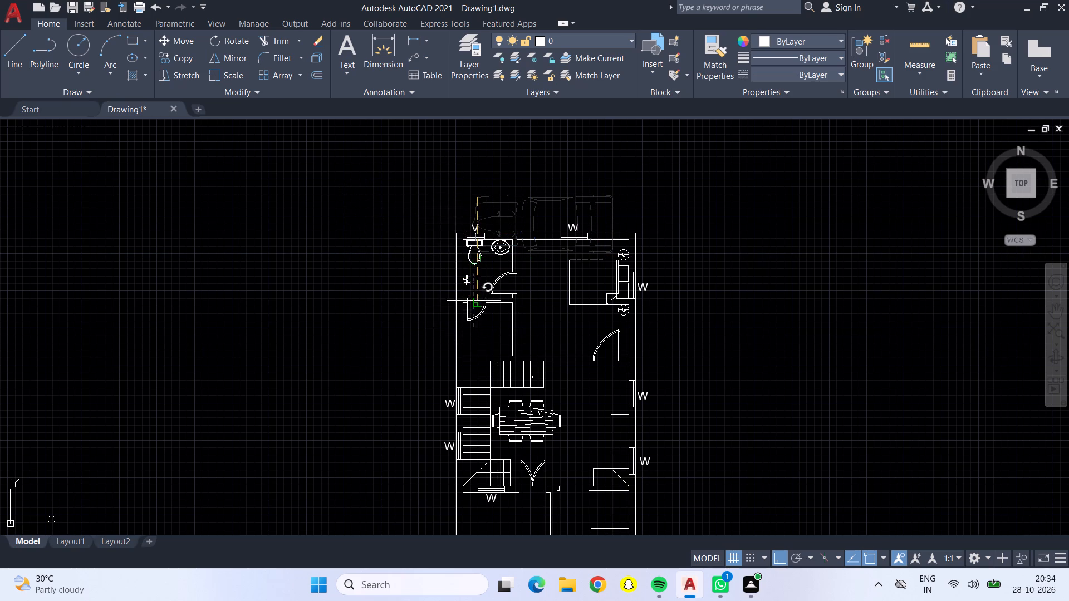
{"action": "left_click", "coordinate": [484, 338]}
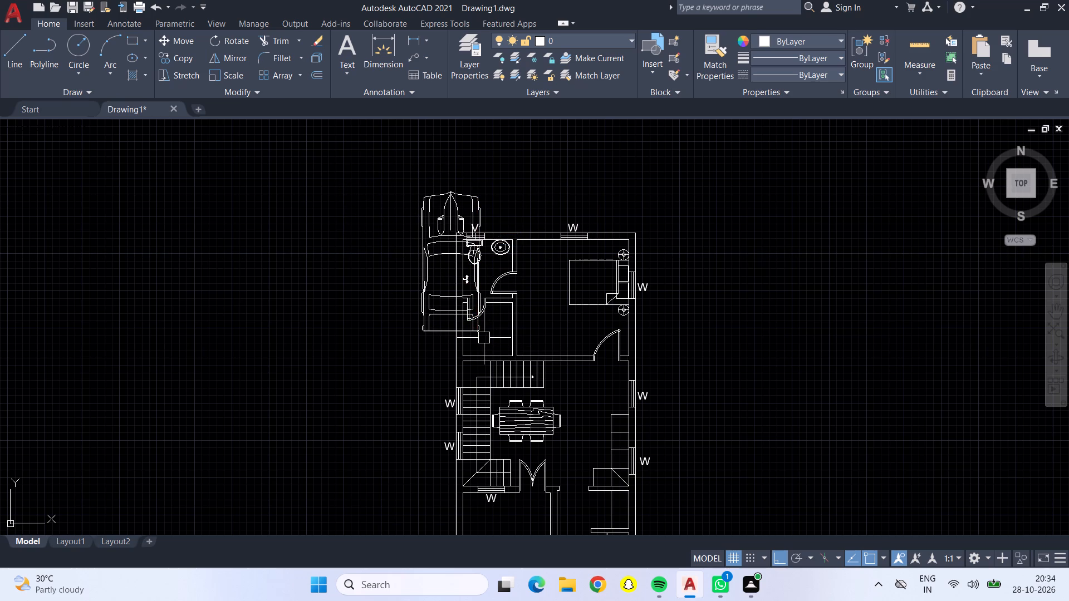
Move the car with Ortho off into the open parking area below the stairs, alongside the west wall.
{"action": "left_click", "coordinate": [453, 309]}
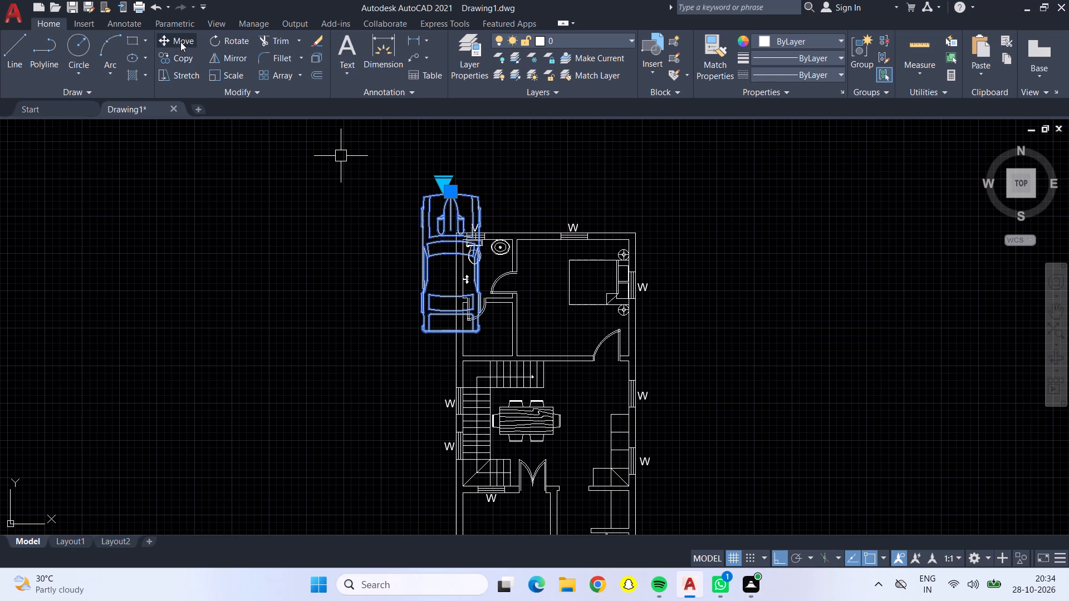
{"action": "left_click", "coordinate": [180, 42]}
{"action": "left_click", "coordinate": [425, 250]}
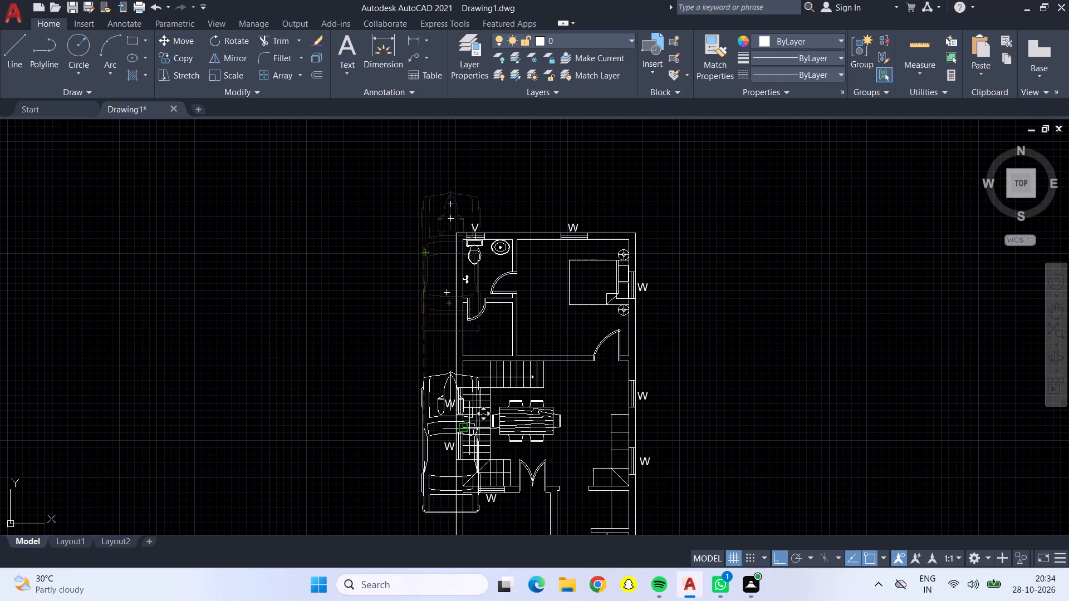
{"action": "scroll", "coordinate": [484, 398], "scroll_direction": "down", "scroll_amount": 2}
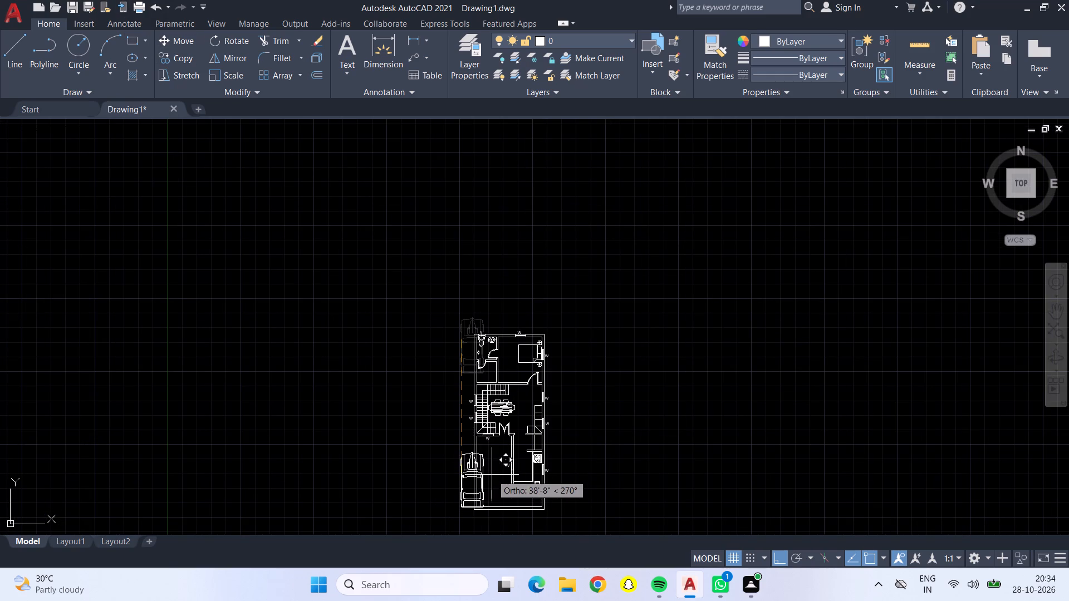
{"action": "key", "text": "F8"}
{"action": "scroll", "coordinate": [487, 465], "scroll_direction": "up", "scroll_amount": 1}
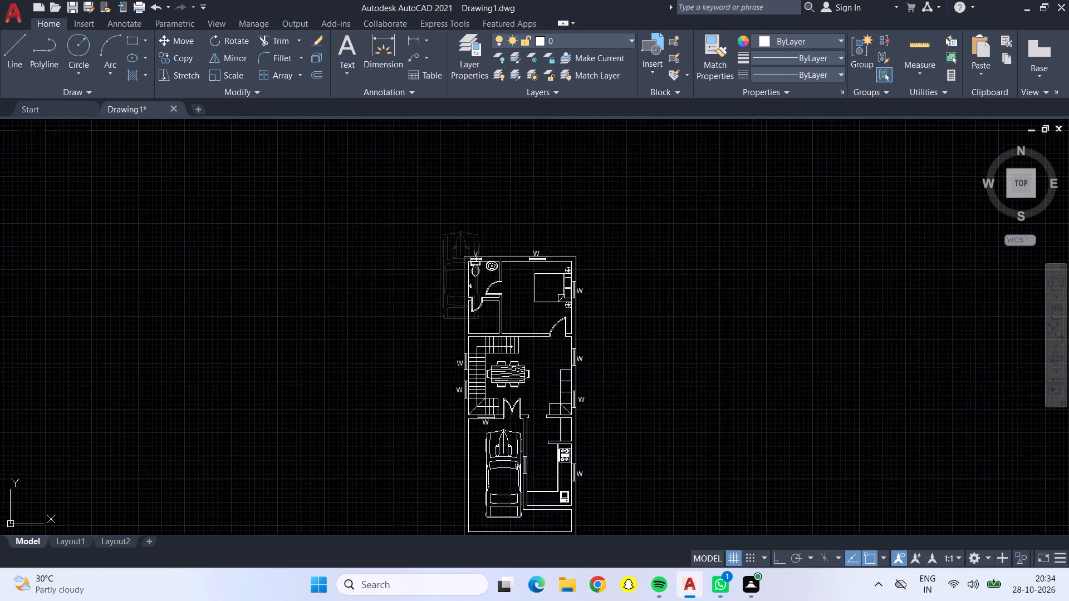
{"action": "scroll", "coordinate": [487, 465], "scroll_direction": "up", "scroll_amount": 2}
{"action": "scroll", "coordinate": [448, 457], "scroll_direction": "down", "scroll_amount": 1}
{"action": "middle_click_drag", "start_coordinate": [447, 456], "coordinate": [440, 430]}
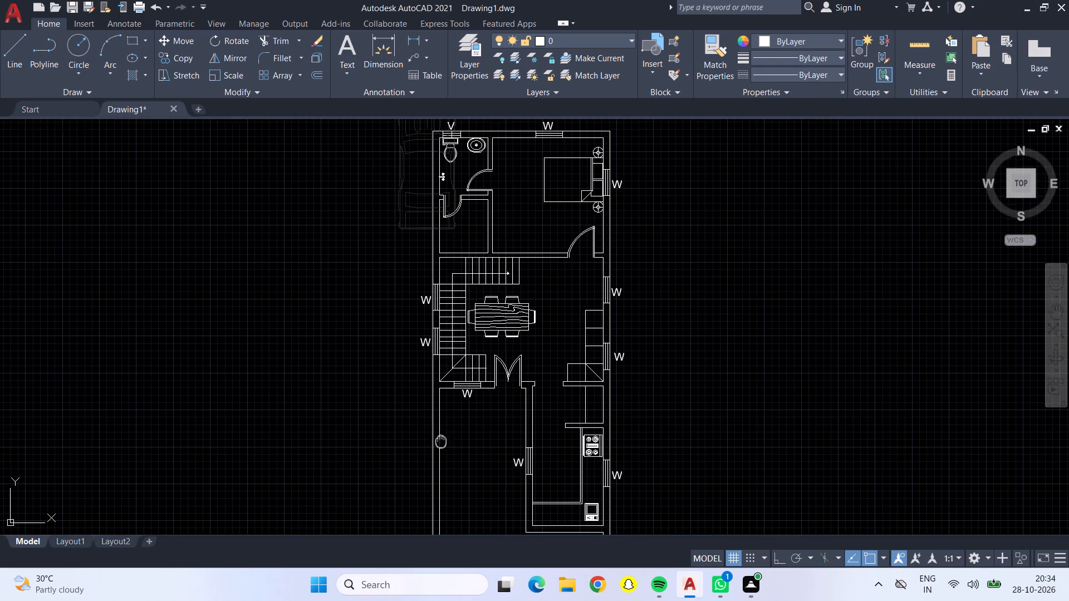
{"action": "middle_click_drag", "start_coordinate": [440, 430], "coordinate": [421, 333]}
{"action": "scroll", "coordinate": [421, 333], "scroll_direction": "up", "scroll_amount": 2}
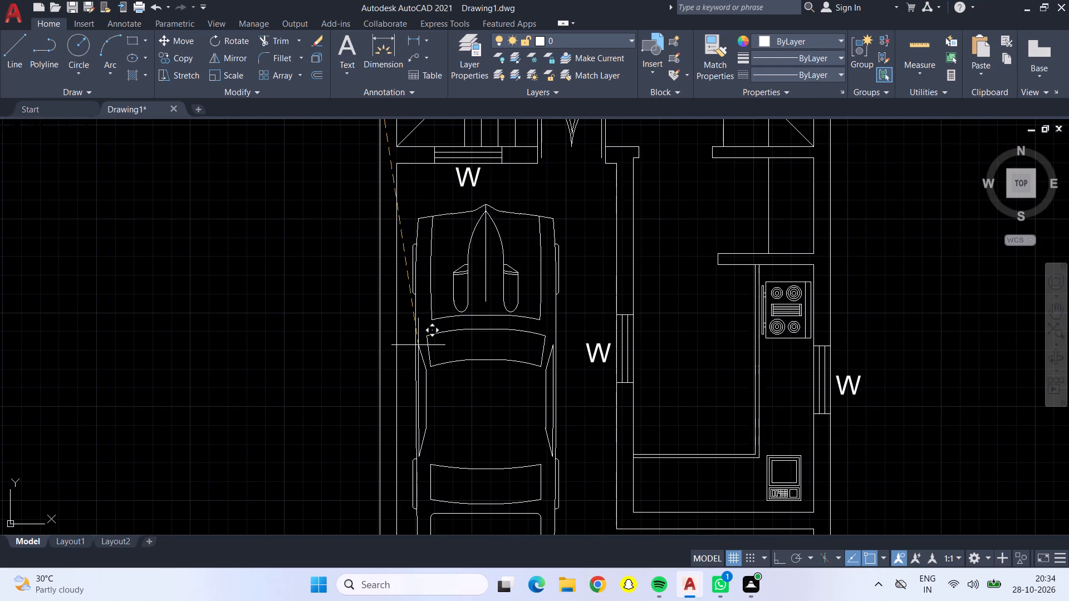
{"action": "scroll", "coordinate": [416, 334], "scroll_direction": "down", "scroll_amount": 1}
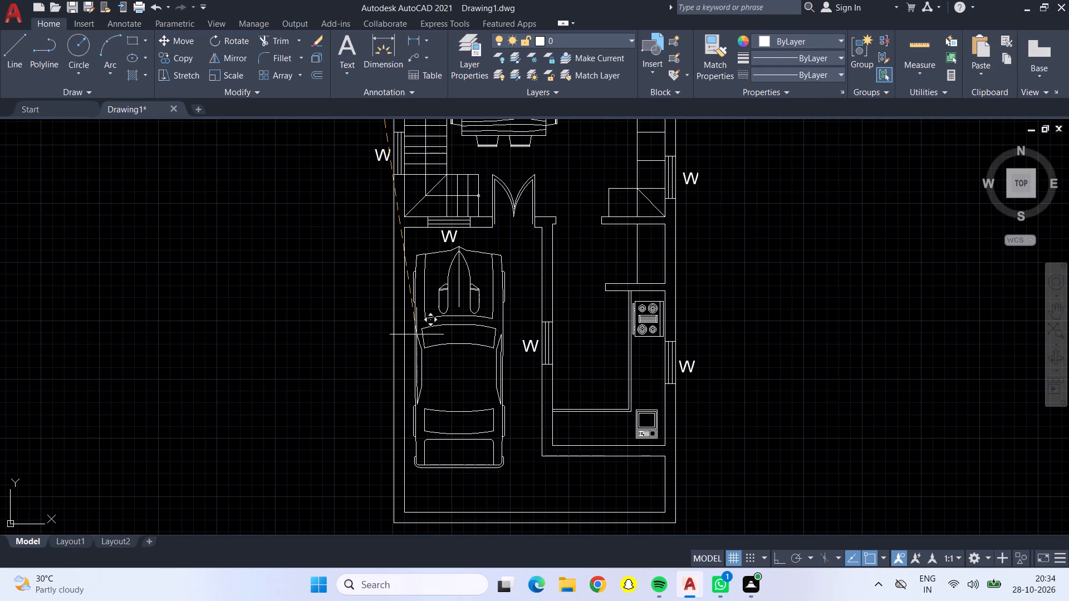
{"action": "left_click", "coordinate": [416, 337]}
{"action": "scroll", "coordinate": [416, 337], "scroll_direction": "down", "scroll_amount": 2}
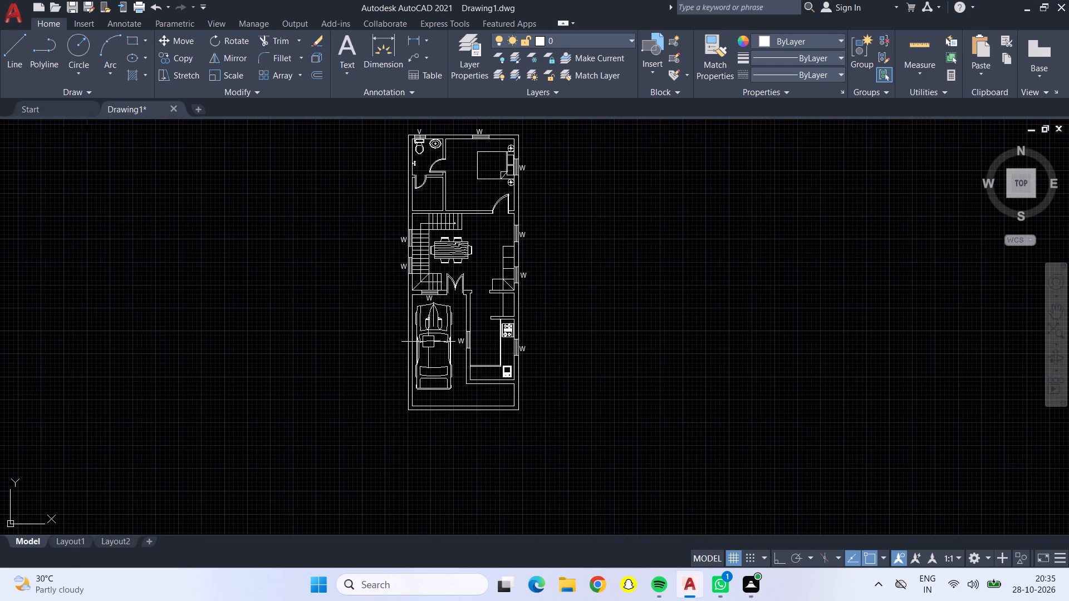
{"action": "middle_click_drag", "start_coordinate": [488, 336], "coordinate": [486, 391]}
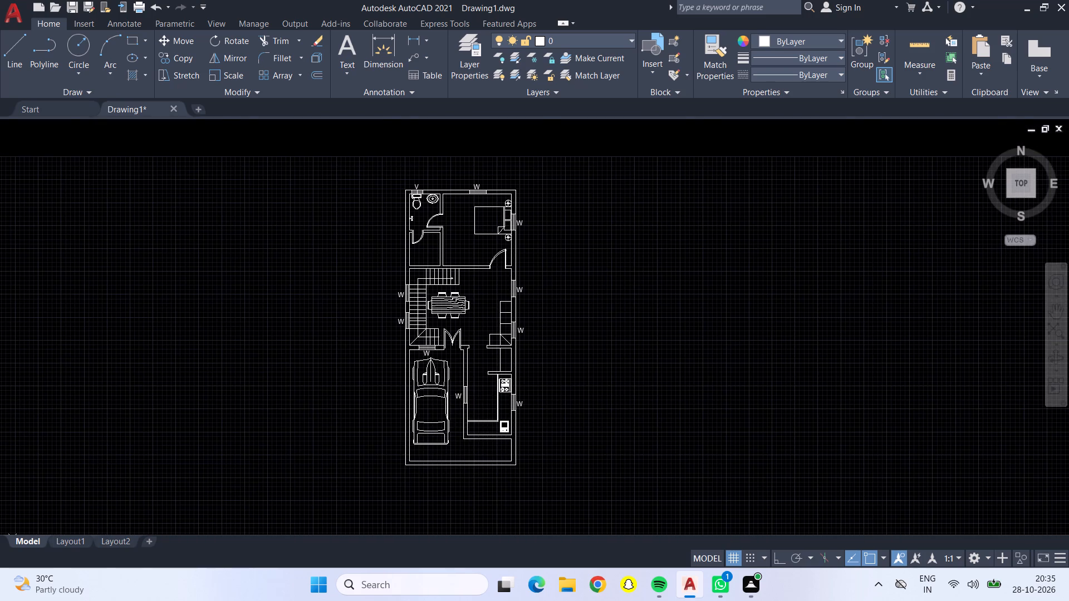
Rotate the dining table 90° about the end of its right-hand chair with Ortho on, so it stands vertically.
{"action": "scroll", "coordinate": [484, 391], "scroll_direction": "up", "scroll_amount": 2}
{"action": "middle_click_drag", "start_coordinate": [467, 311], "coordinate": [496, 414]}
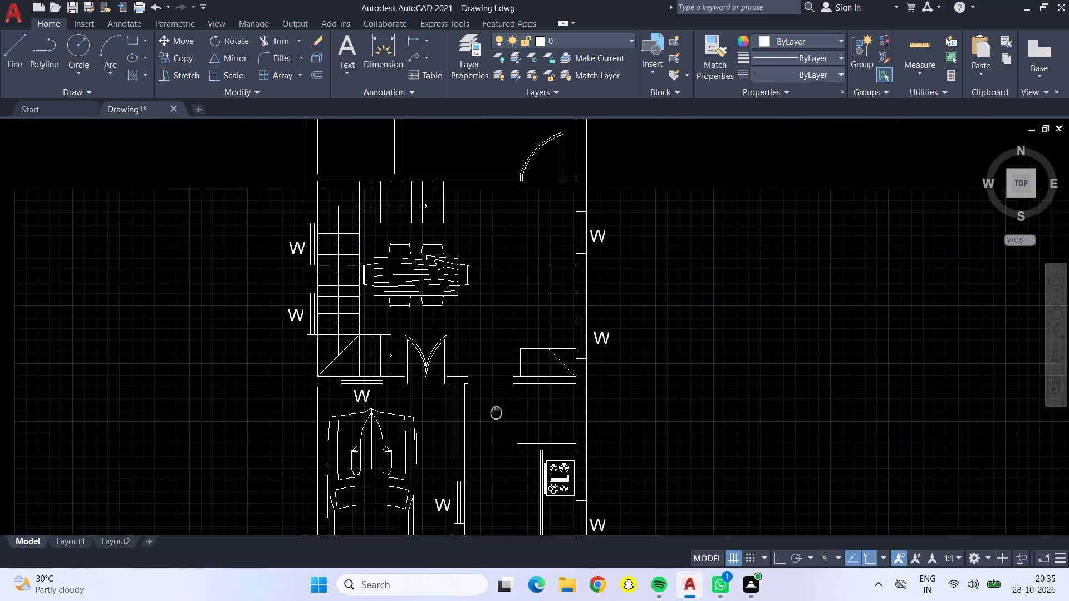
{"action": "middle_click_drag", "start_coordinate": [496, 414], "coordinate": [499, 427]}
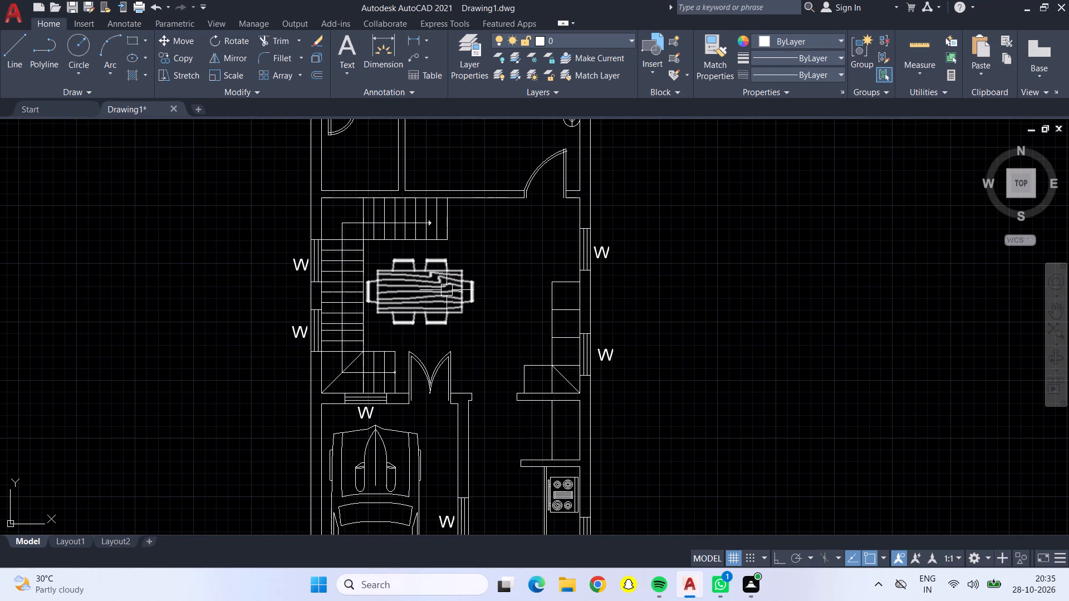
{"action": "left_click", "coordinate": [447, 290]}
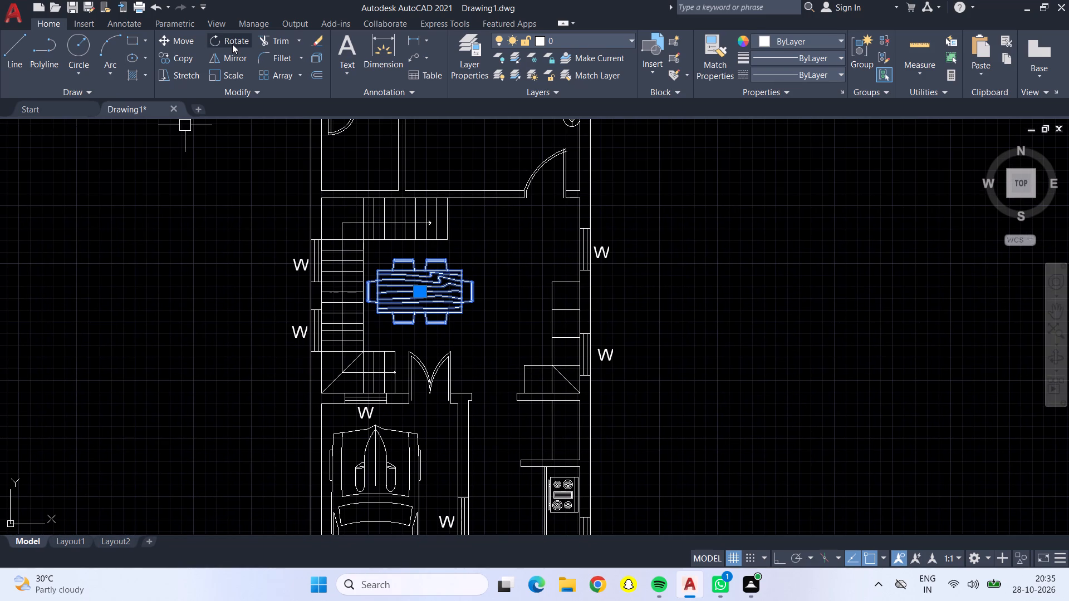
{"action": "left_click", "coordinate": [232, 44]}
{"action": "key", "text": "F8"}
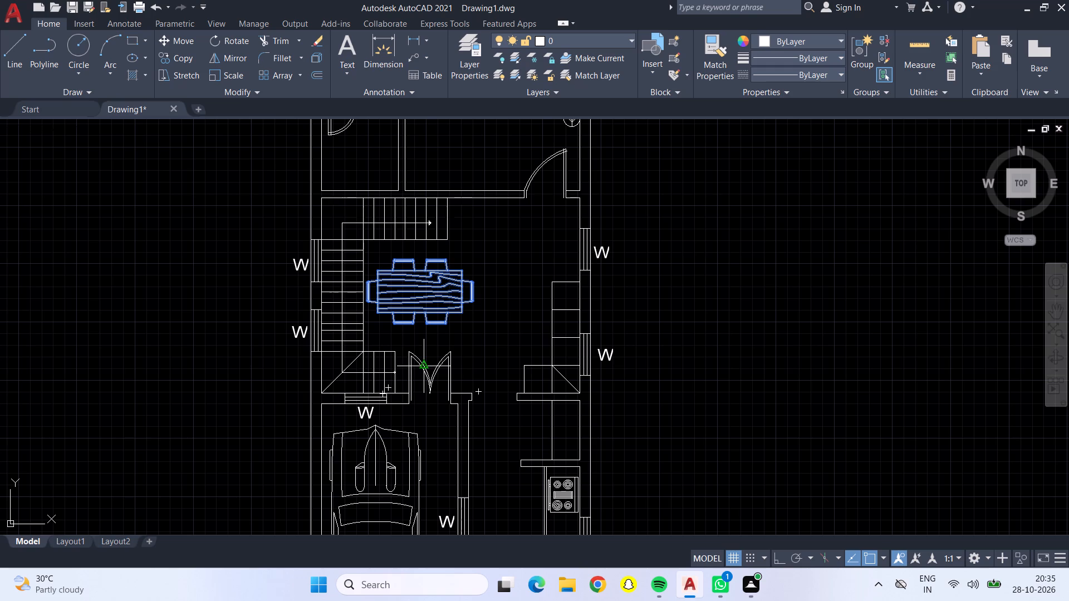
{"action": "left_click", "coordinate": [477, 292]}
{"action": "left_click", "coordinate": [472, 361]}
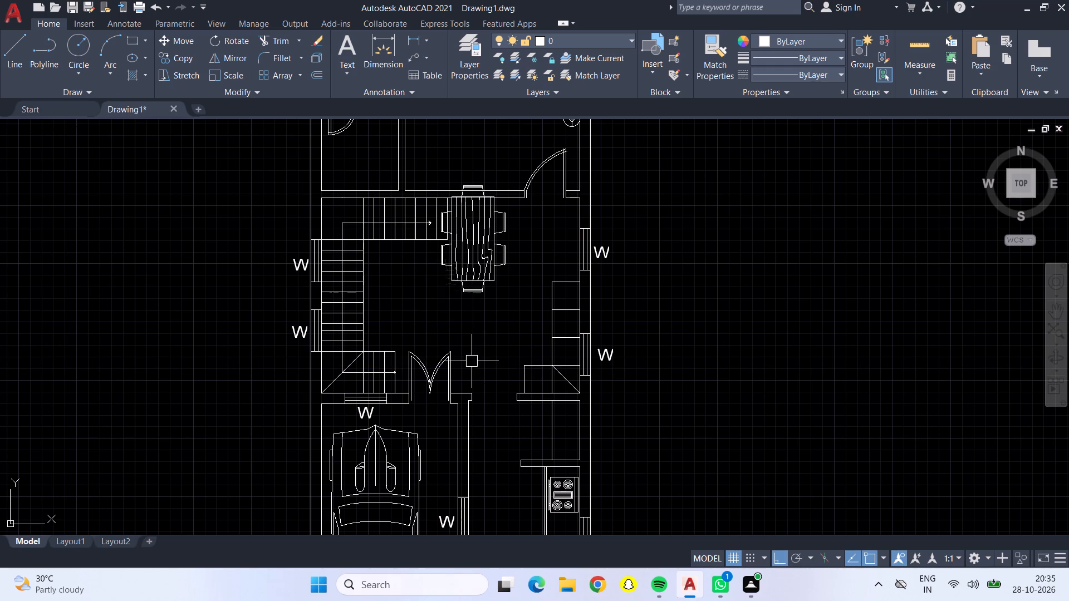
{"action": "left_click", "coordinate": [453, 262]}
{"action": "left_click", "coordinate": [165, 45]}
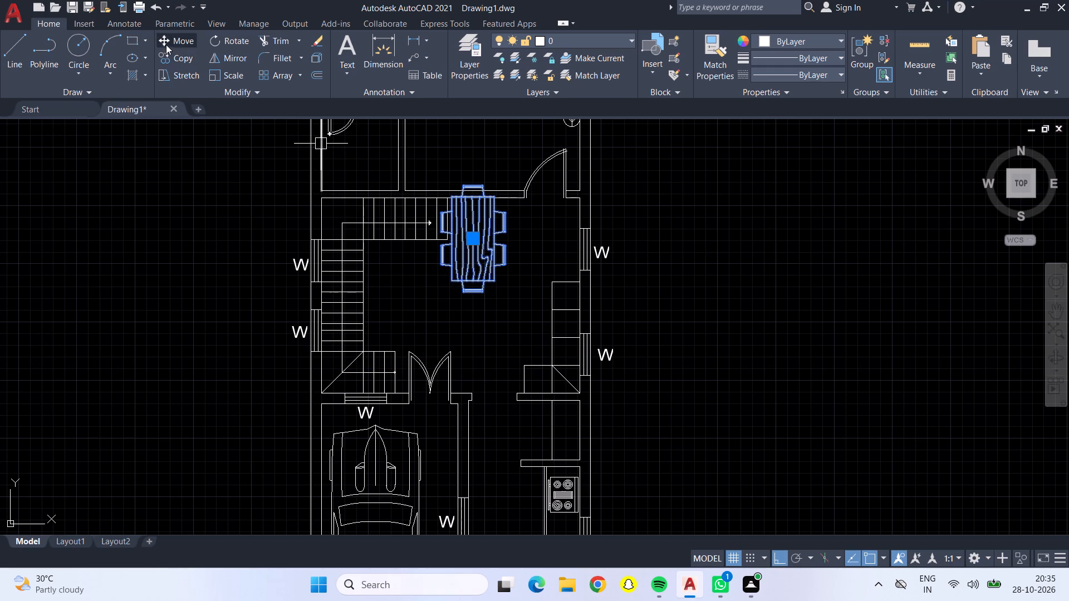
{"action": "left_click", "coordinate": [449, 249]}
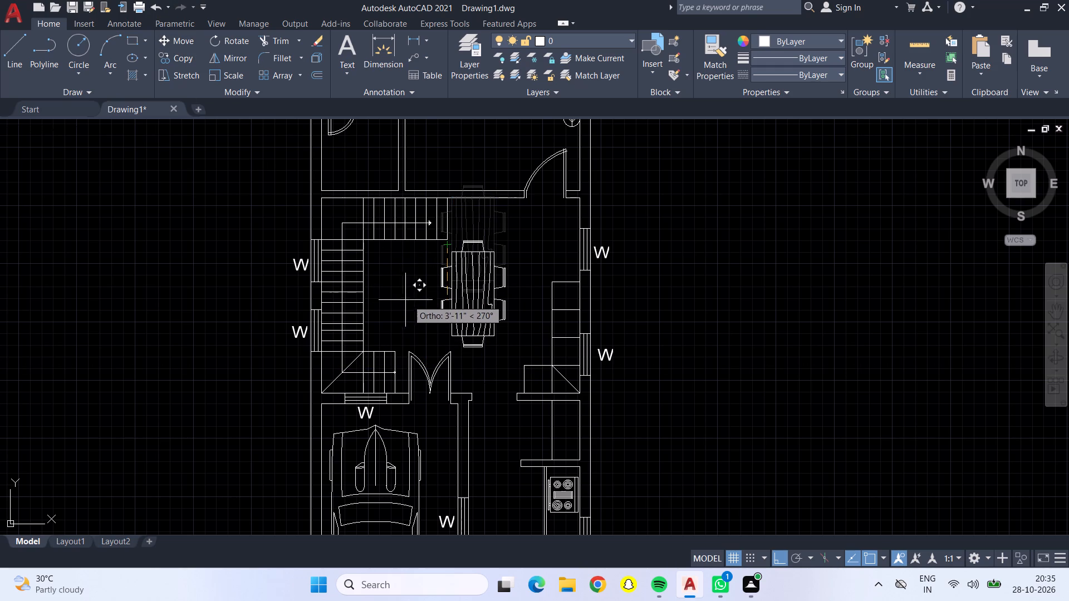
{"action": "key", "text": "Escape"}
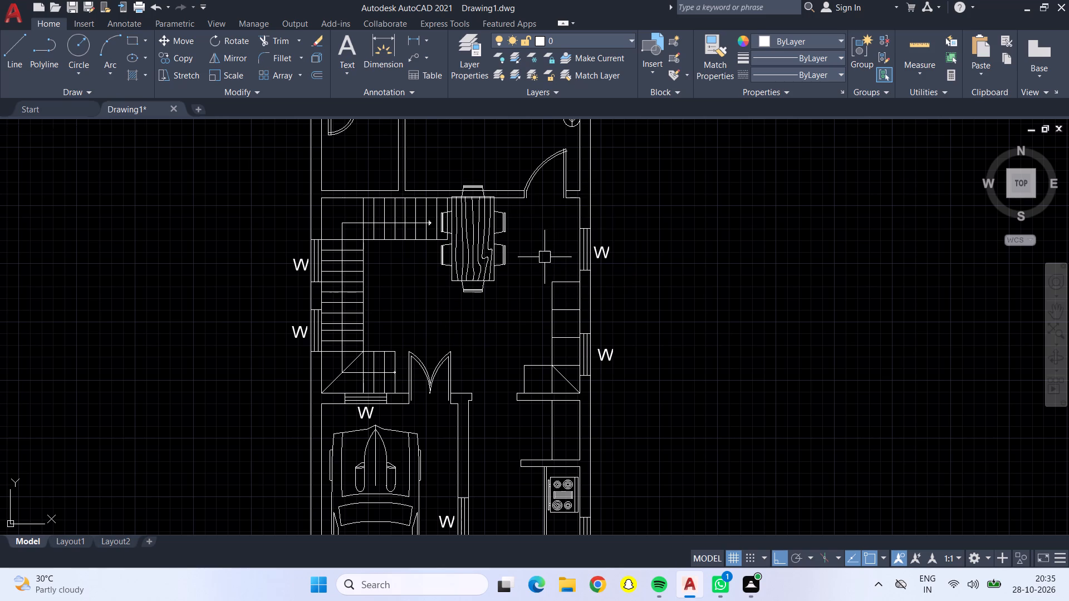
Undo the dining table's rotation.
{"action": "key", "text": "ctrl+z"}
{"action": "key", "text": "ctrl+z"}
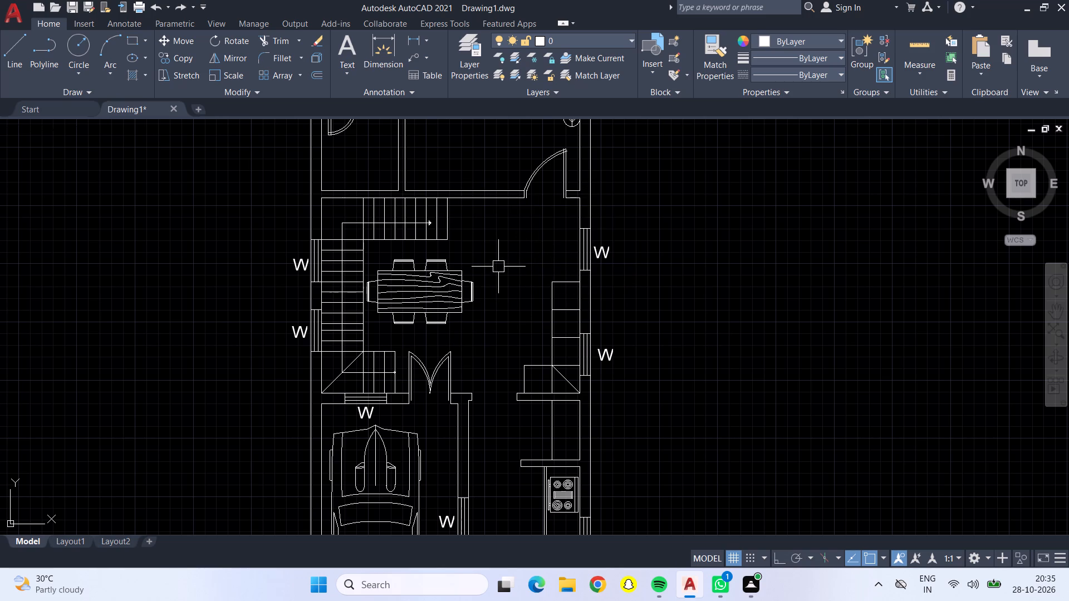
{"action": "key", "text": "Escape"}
Examine the floor plan from the toilet and bedroom through the stairs and dining area down to the kitchen and parking.
{"action": "scroll", "coordinate": [499, 261], "scroll_direction": "down", "scroll_amount": 1}
{"action": "middle_click_drag", "start_coordinate": [475, 186], "coordinate": [454, 312]}
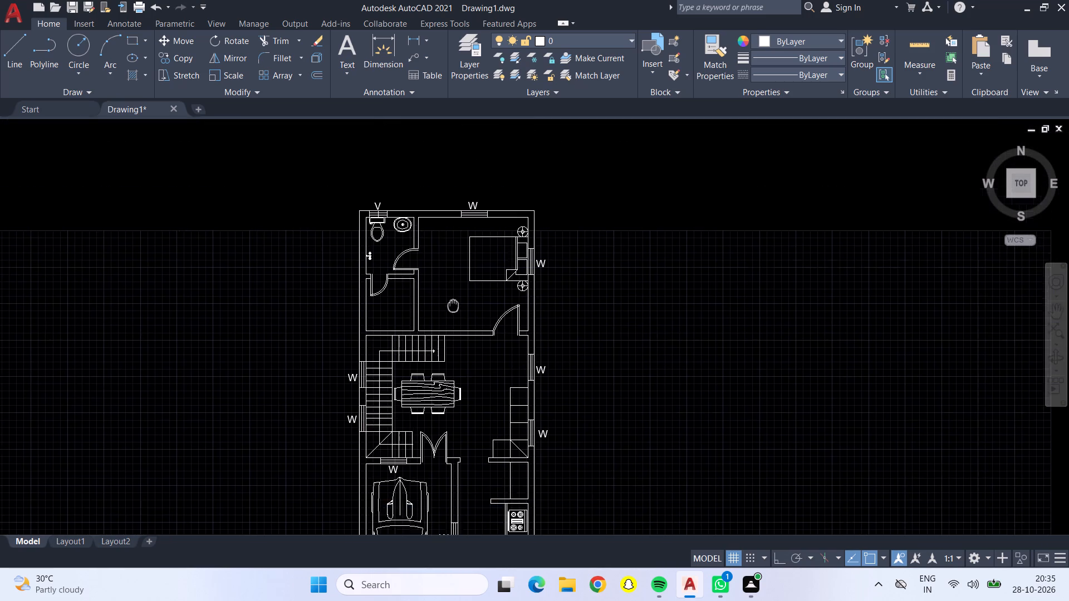
{"action": "middle_click_drag", "start_coordinate": [454, 312], "coordinate": [459, 344]}
{"action": "scroll", "coordinate": [395, 364], "scroll_direction": "up", "scroll_amount": 3}
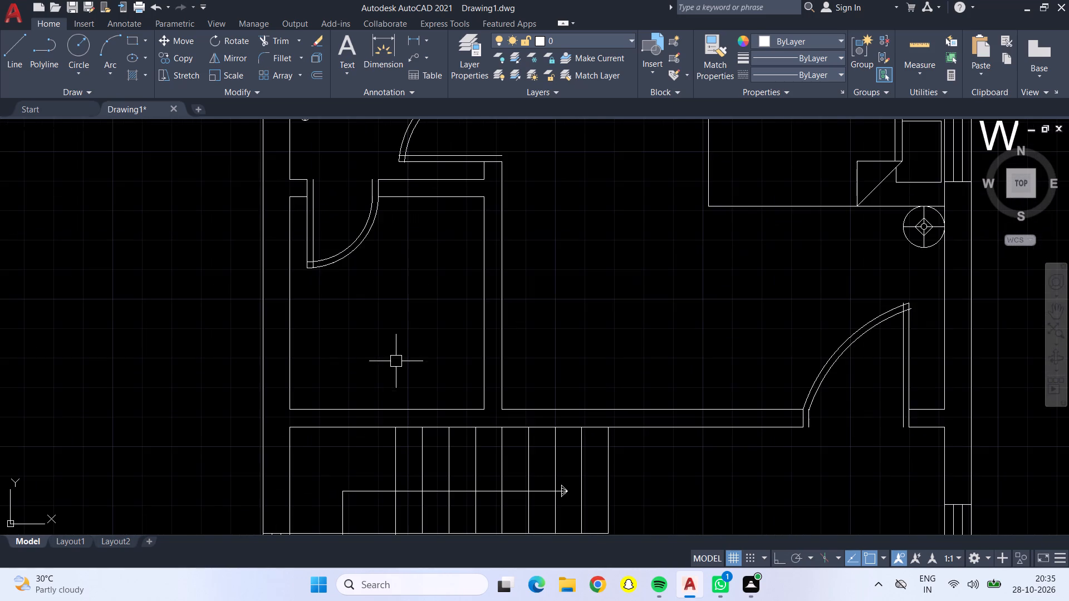
{"action": "scroll", "coordinate": [399, 344], "scroll_direction": "down", "scroll_amount": 1}
{"action": "scroll", "coordinate": [498, 313], "scroll_direction": "down", "scroll_amount": 1}
{"action": "middle_click_drag", "start_coordinate": [502, 303], "coordinate": [421, 279]}
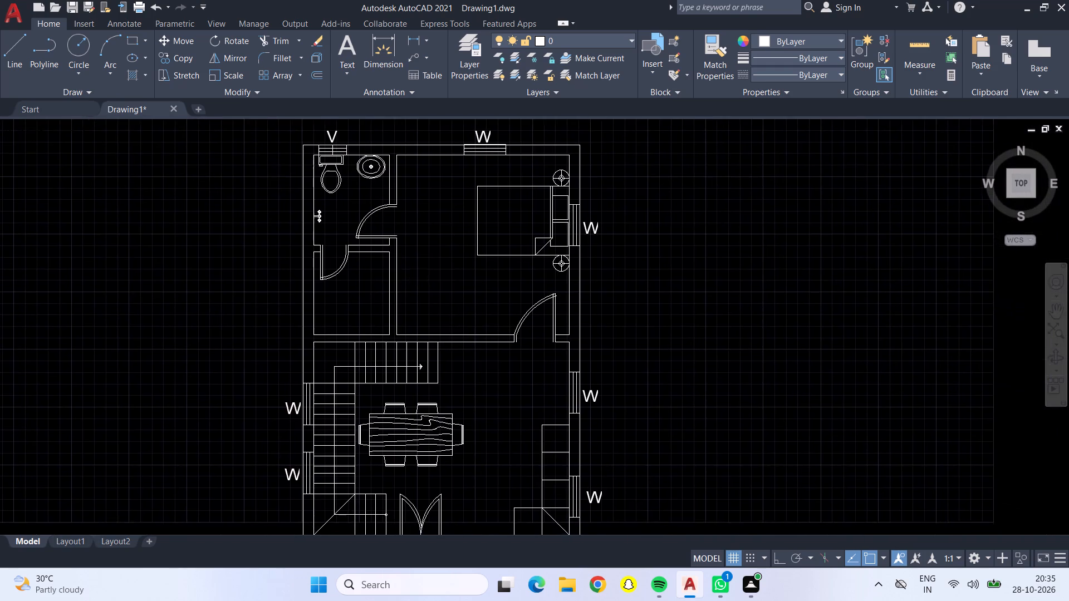
{"action": "middle_click_drag", "start_coordinate": [421, 279], "coordinate": [416, 278]}
{"action": "scroll", "coordinate": [437, 288], "scroll_direction": "down", "scroll_amount": 1}
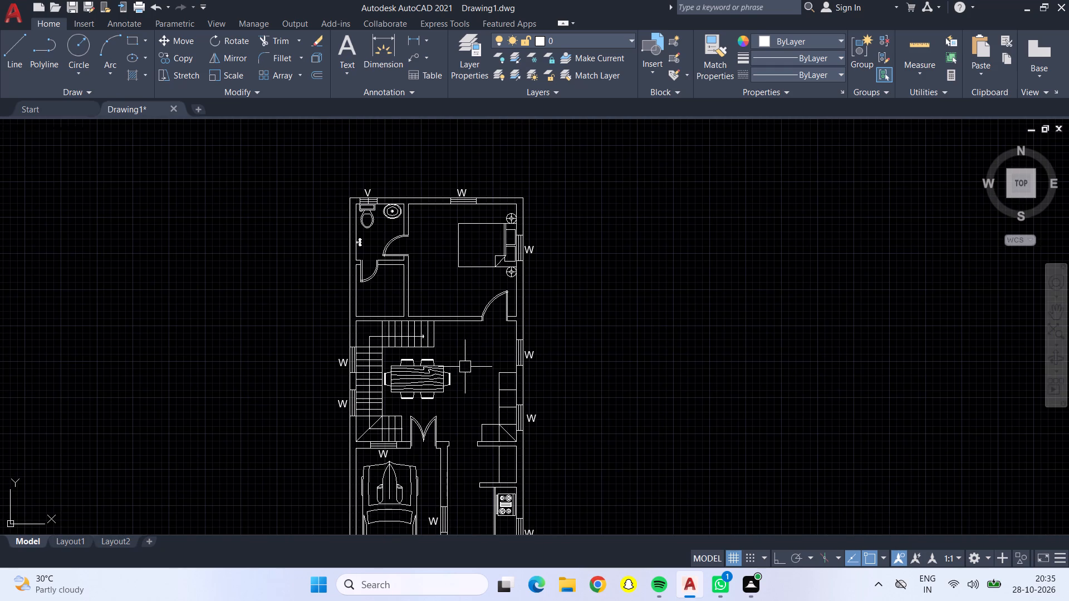
{"action": "middle_click_drag", "start_coordinate": [465, 367], "coordinate": [432, 237]}
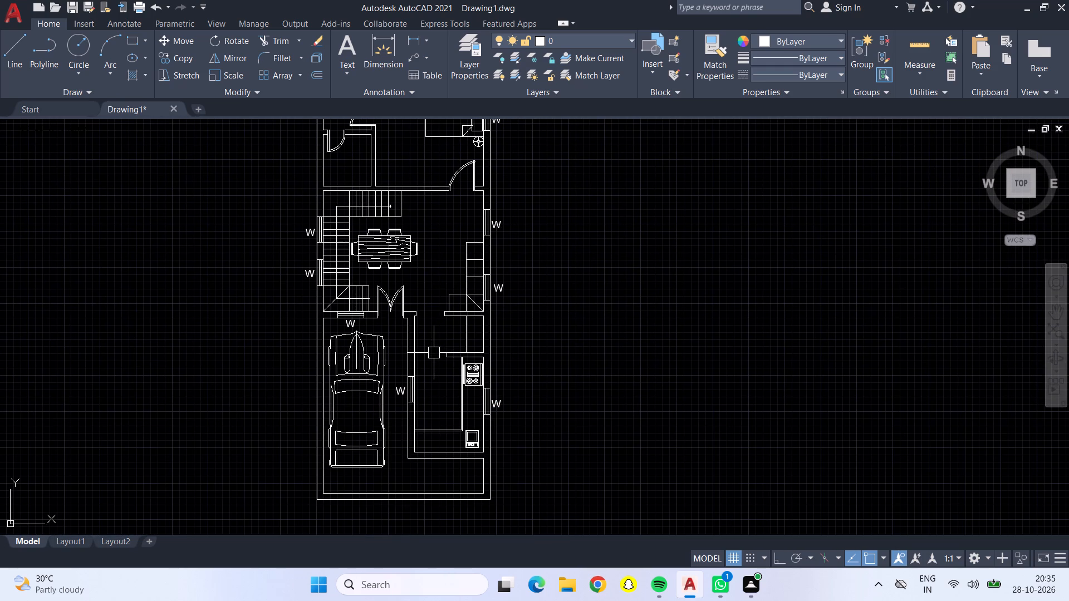
{"action": "scroll", "coordinate": [444, 436], "scroll_direction": "up", "scroll_amount": 2}
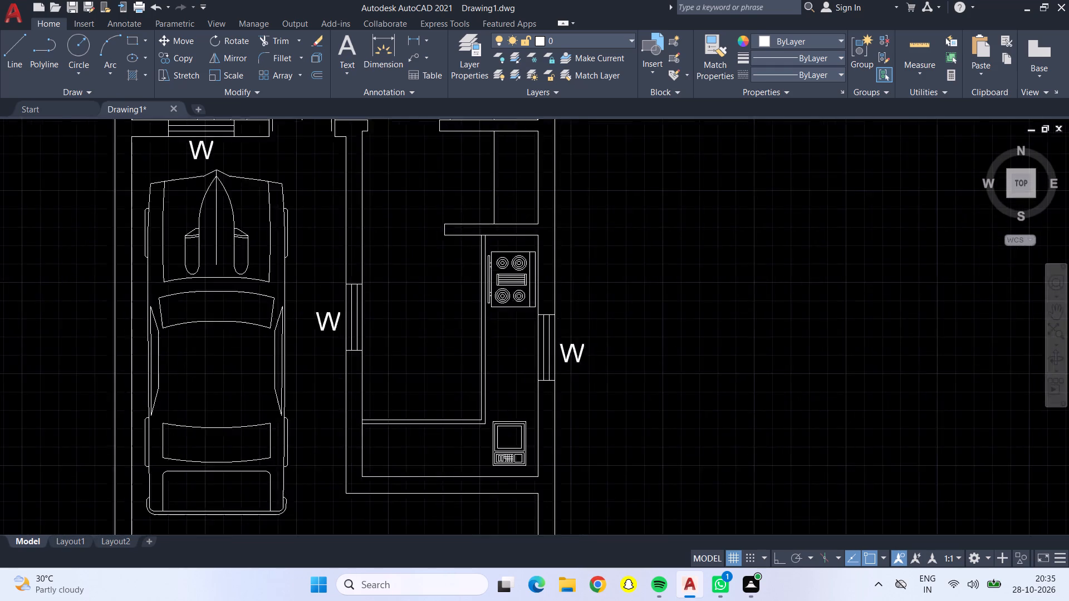
{"action": "scroll", "coordinate": [444, 436], "scroll_direction": "up", "scroll_amount": 4}
{"action": "scroll", "coordinate": [428, 398], "scroll_direction": "down", "scroll_amount": 5}
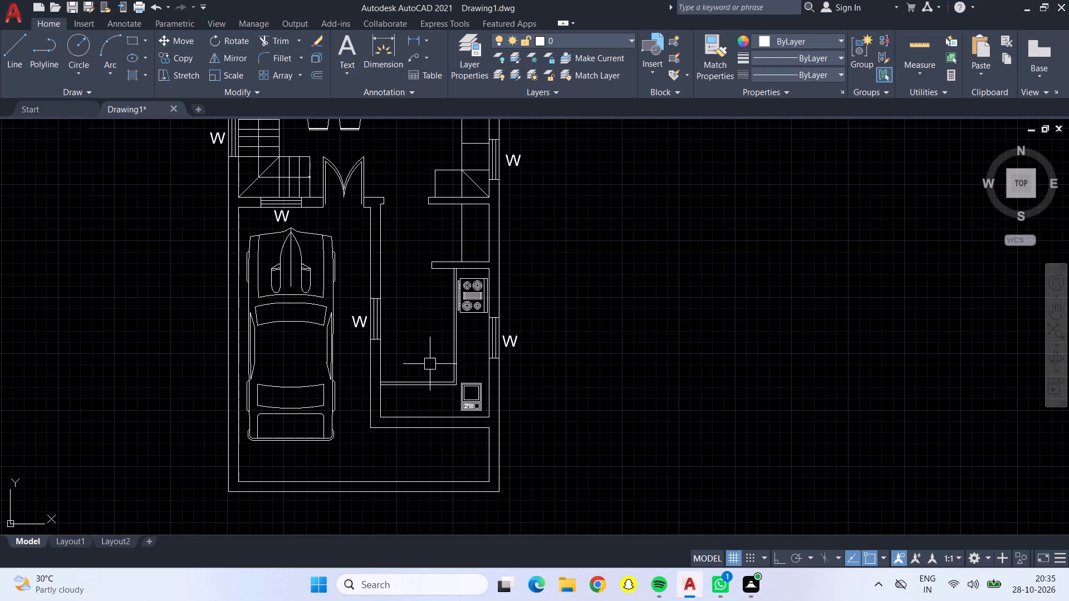
{"action": "middle_click_drag", "start_coordinate": [430, 327], "coordinate": [452, 401]}
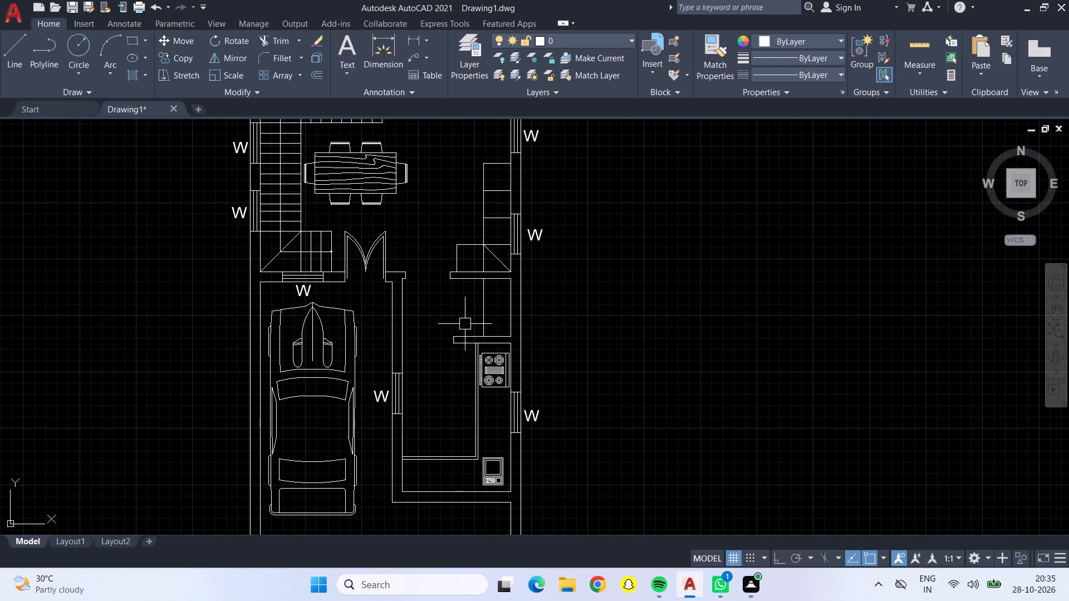
Offset the front line of the recess above the kitchen stove by 2" outward, toward the passage.
{"action": "scroll", "coordinate": [488, 304], "scroll_direction": "up", "scroll_amount": 3}
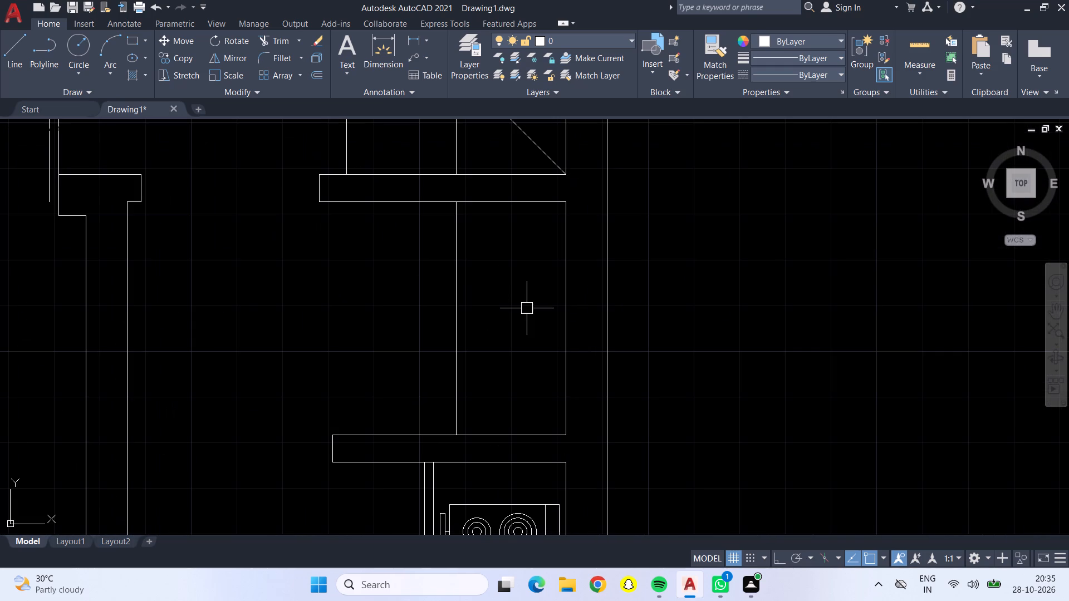
{"action": "key", "text": "o"}
{"action": "key", "text": "Return"}
{"action": "type", "text": "2\""}
{"action": "key", "text": "Return"}
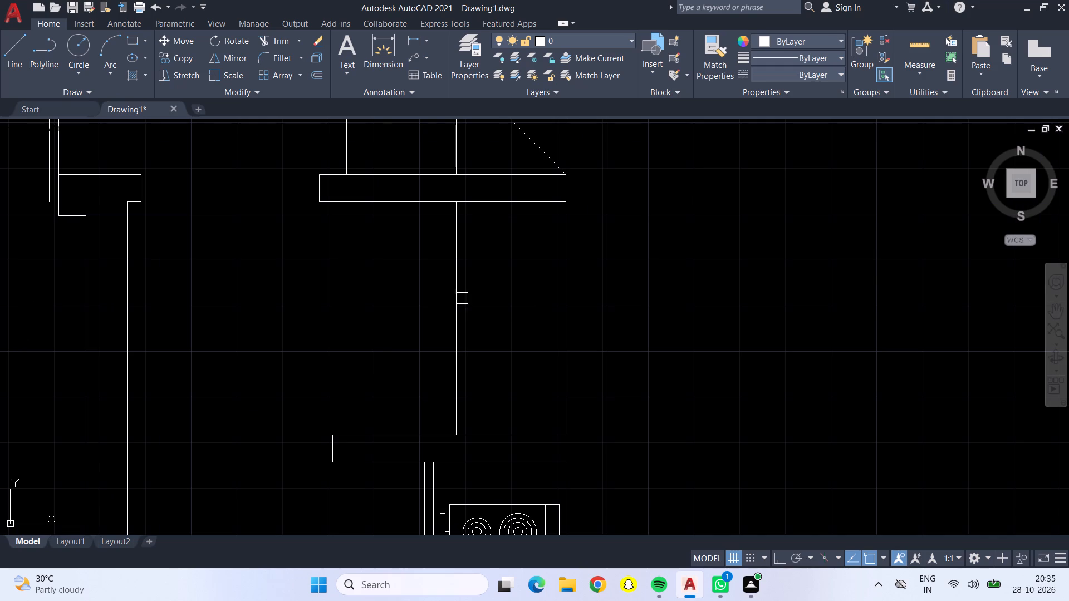
{"action": "left_click", "coordinate": [454, 296]}
{"action": "left_click", "coordinate": [415, 283]}
{"action": "key", "text": "Escape"}
Offset the recess's upper wall line 2' downward as a dividing line across the recess.
{"action": "key", "text": "o"}
{"action": "key", "text": "Return"}
{"action": "type", "text": "2'"}
{"action": "key", "text": "Return"}
{"action": "left_click", "coordinate": [492, 203]}
{"action": "left_click", "coordinate": [514, 286]}
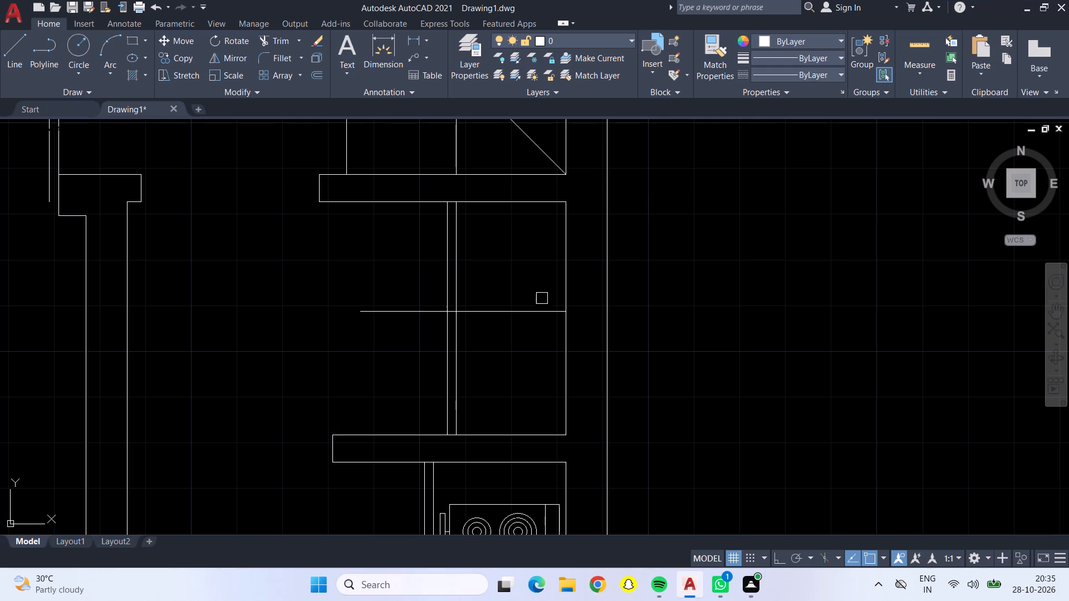
{"action": "key", "text": "Escape"}
Offset the recess's outer wall line 2" inward and its horizontal dividing line 2" downward.
{"action": "key", "text": "o"}
{"action": "key", "text": "Return"}
{"action": "key", "text": "2"}
{"action": "key", "text": "shift+quotedbl"}
{"action": "key", "text": "Return"}
{"action": "left_click", "coordinate": [565, 264]}
{"action": "left_click", "coordinate": [475, 243]}
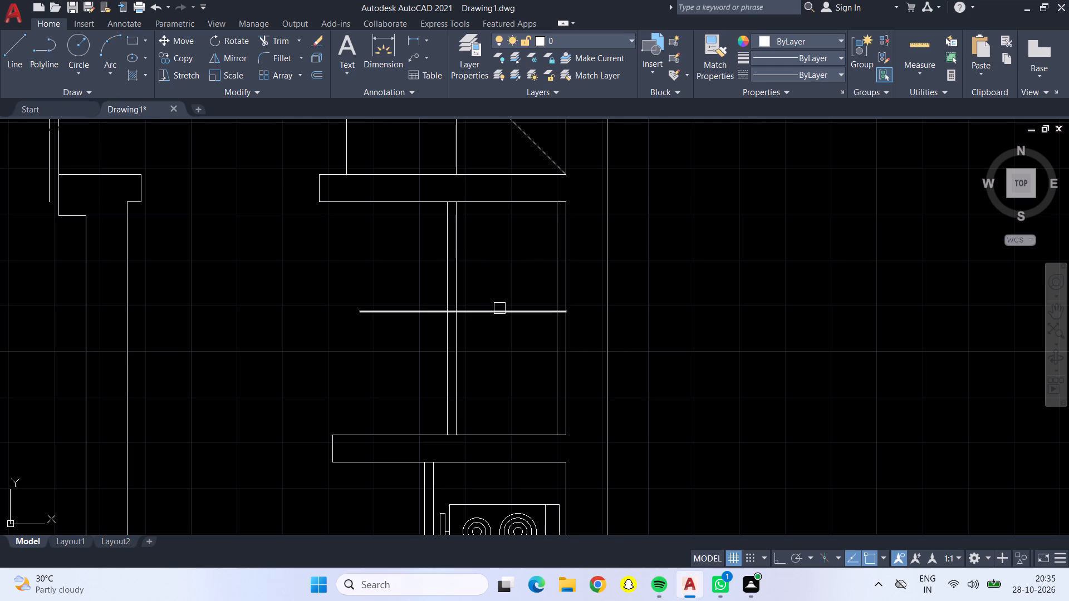
{"action": "left_click", "coordinate": [500, 311]}
{"action": "left_click", "coordinate": [502, 330]}
{"action": "key", "text": "Escape"}
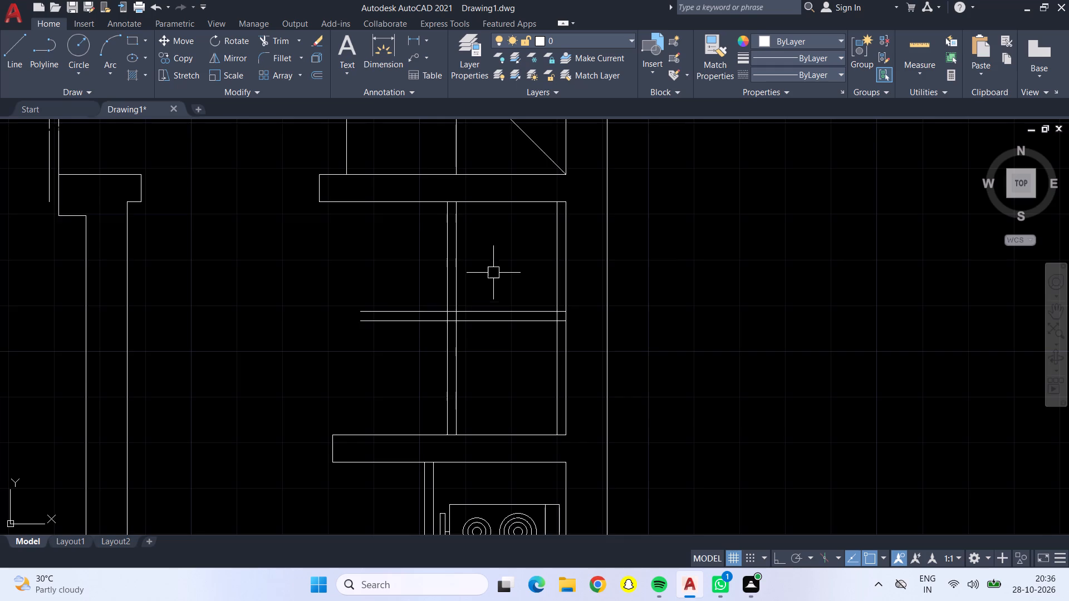
Draw a small circle in the middle of the recess's upper compartment.
{"action": "scroll", "coordinate": [490, 259], "scroll_direction": "down", "scroll_amount": 1}
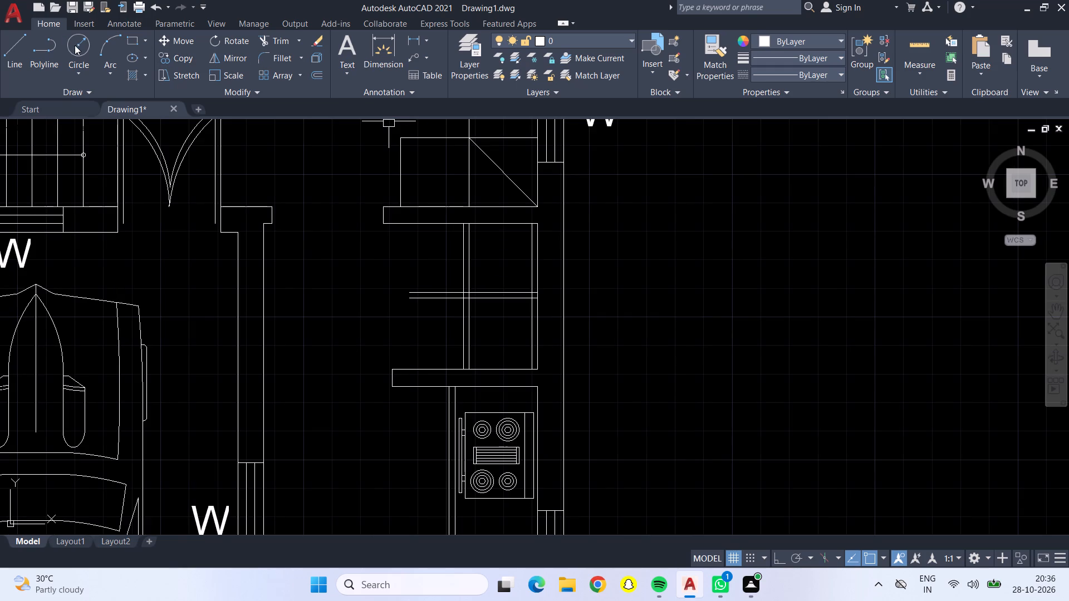
{"action": "left_click", "coordinate": [83, 45]}
{"action": "scroll", "coordinate": [493, 255], "scroll_direction": "up", "scroll_amount": 3}
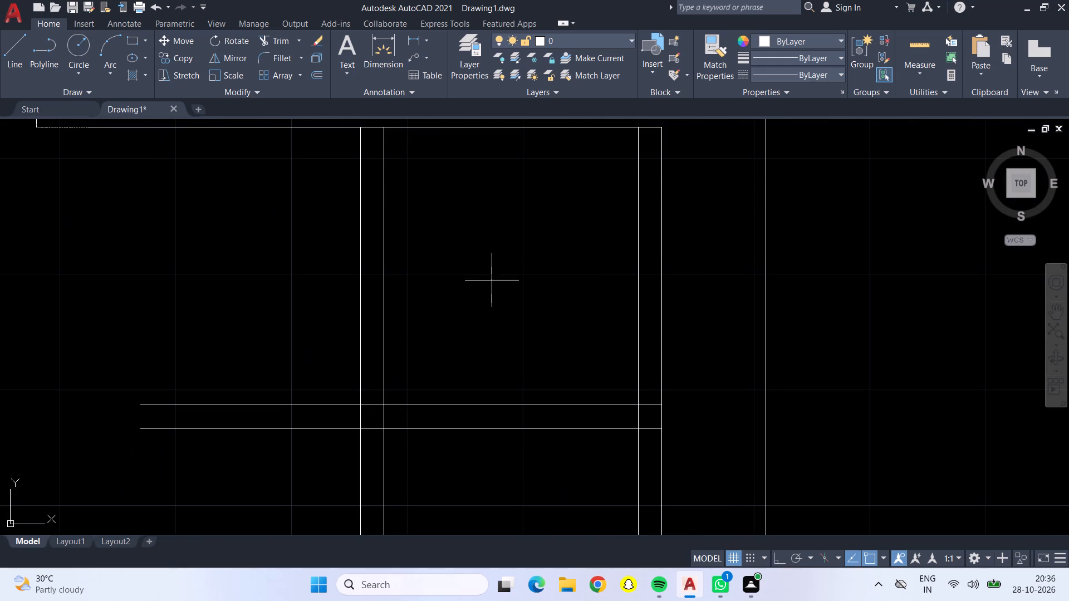
{"action": "left_click", "coordinate": [507, 272]}
{"action": "left_click", "coordinate": [502, 232]}
Draw vertical and horizontal diameter lines across the circle between its quadrant points, forming a cross.
{"action": "left_click", "coordinate": [23, 46]}
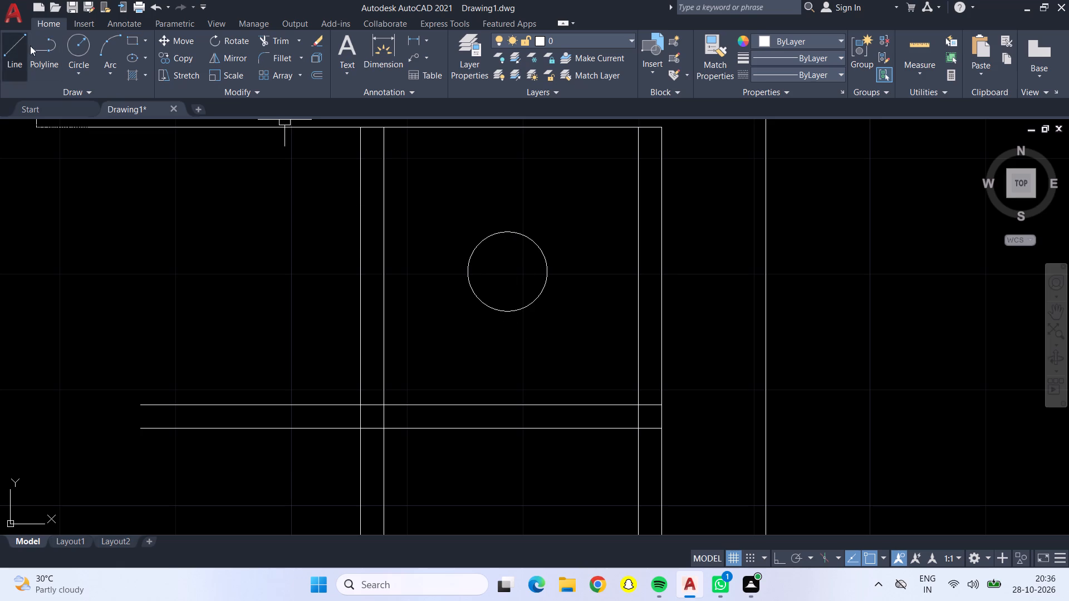
{"action": "left_click", "coordinate": [504, 228]}
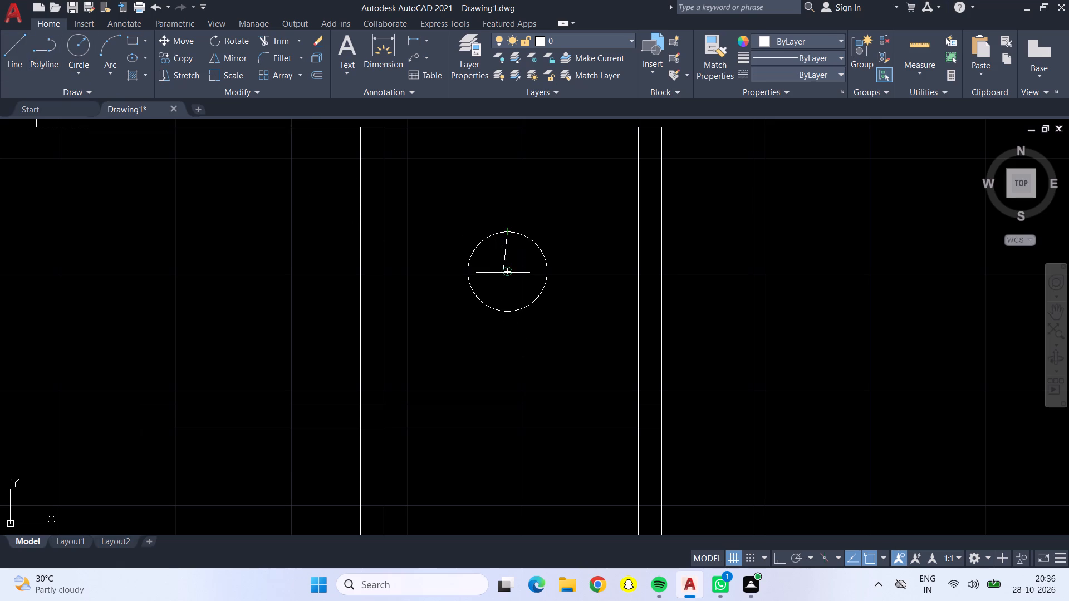
{"action": "left_click_drag", "start_coordinate": [509, 311], "coordinate": [507, 306]}
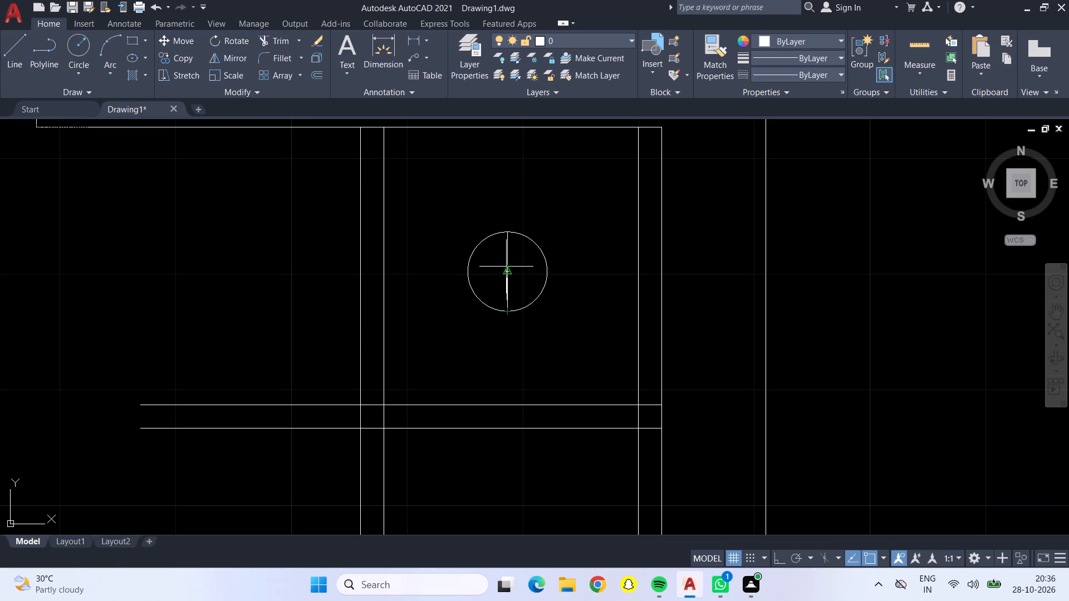
{"action": "left_click", "coordinate": [507, 269]}
{"action": "left_click", "coordinate": [464, 278]}
{"action": "left_click", "coordinate": [543, 271]}
{"action": "scroll", "coordinate": [529, 285], "scroll_direction": "down", "scroll_amount": 1}
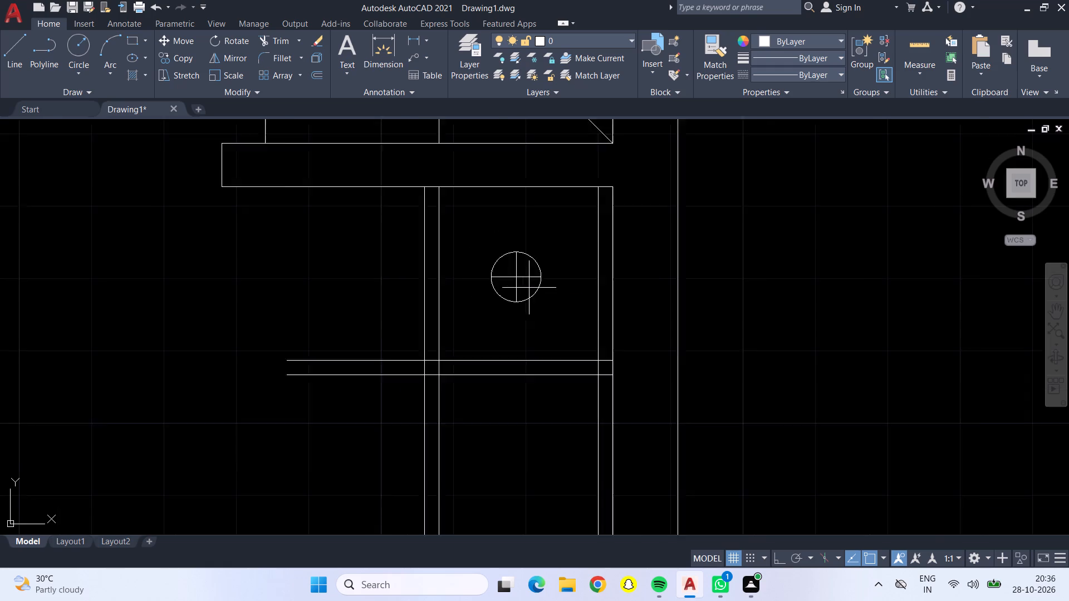
Draw lines joining the circle's right and left quadrant points to the upper compartment's top-right and top-left inner corners.
{"action": "scroll", "coordinate": [529, 289], "scroll_direction": "down", "scroll_amount": 1}
{"action": "scroll", "coordinate": [486, 365], "scroll_direction": "down", "scroll_amount": 2}
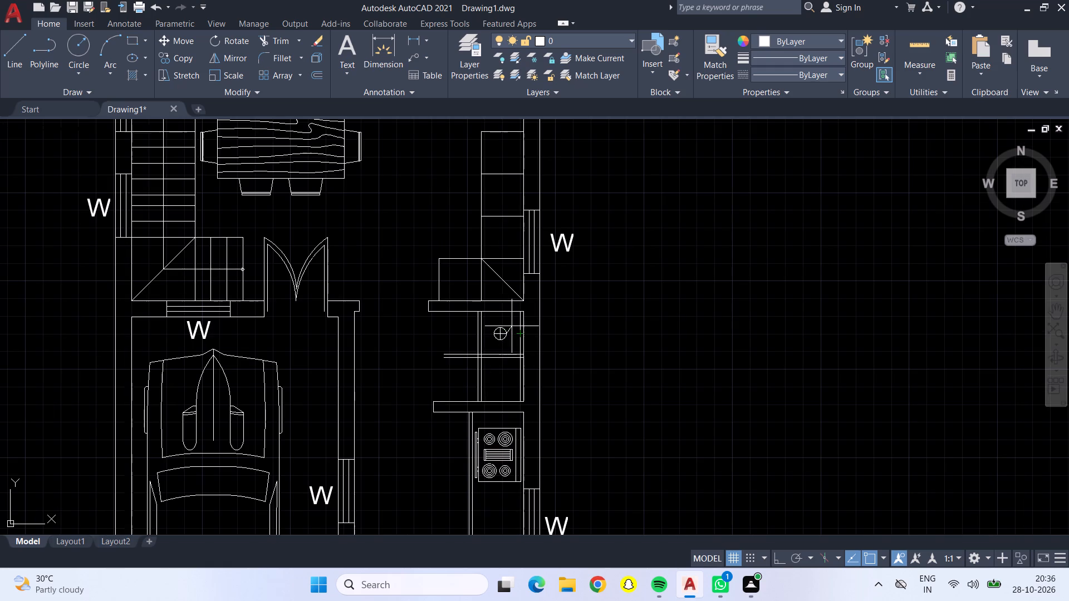
{"action": "scroll", "coordinate": [513, 314], "scroll_direction": "up", "scroll_amount": 4}
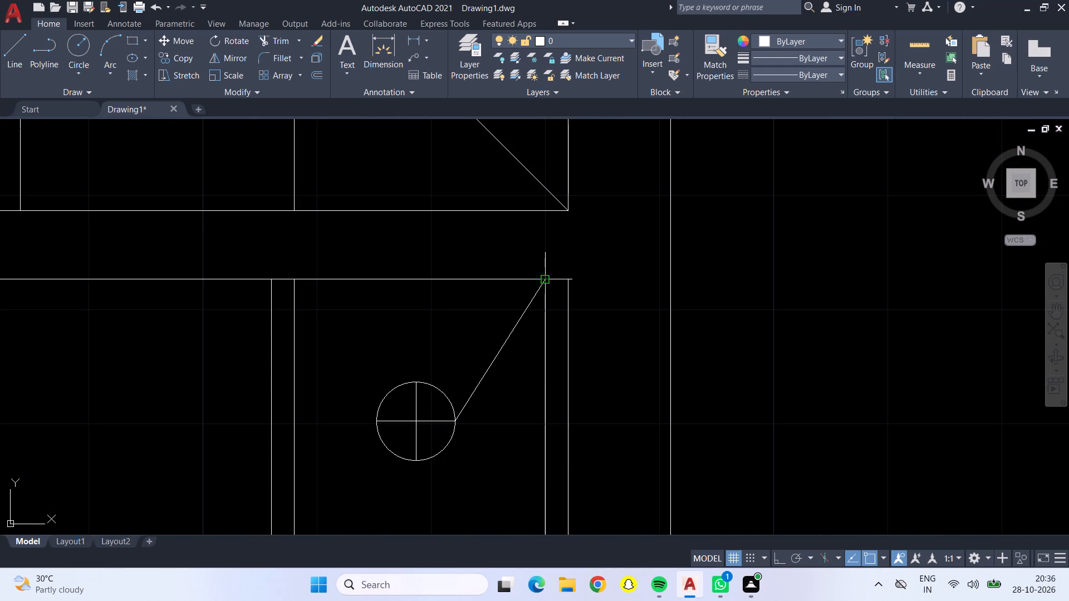
{"action": "left_click", "coordinate": [542, 276]}
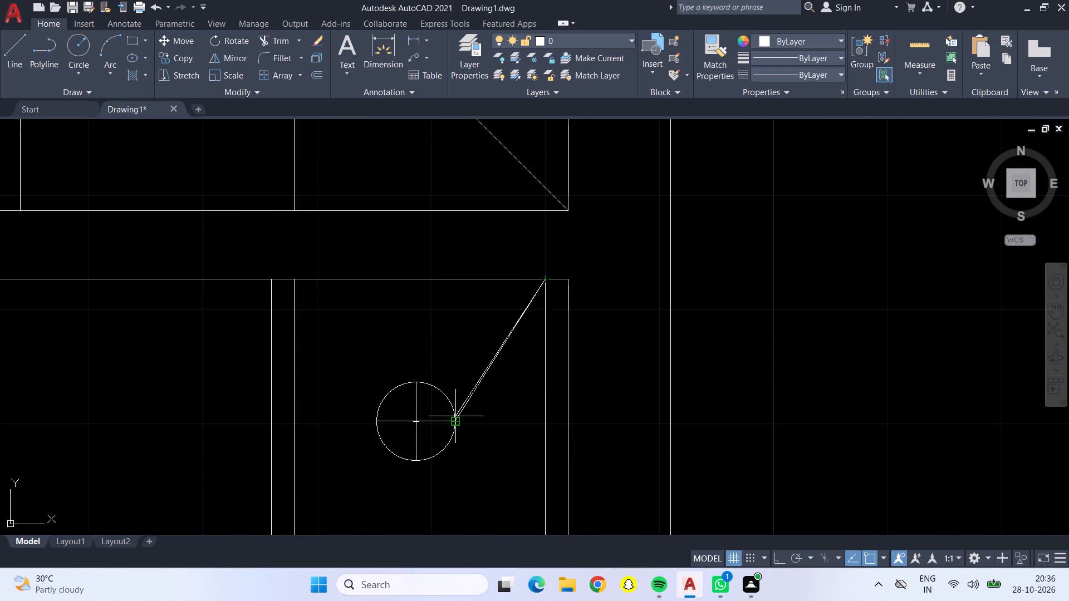
{"action": "left_click", "coordinate": [455, 416]}
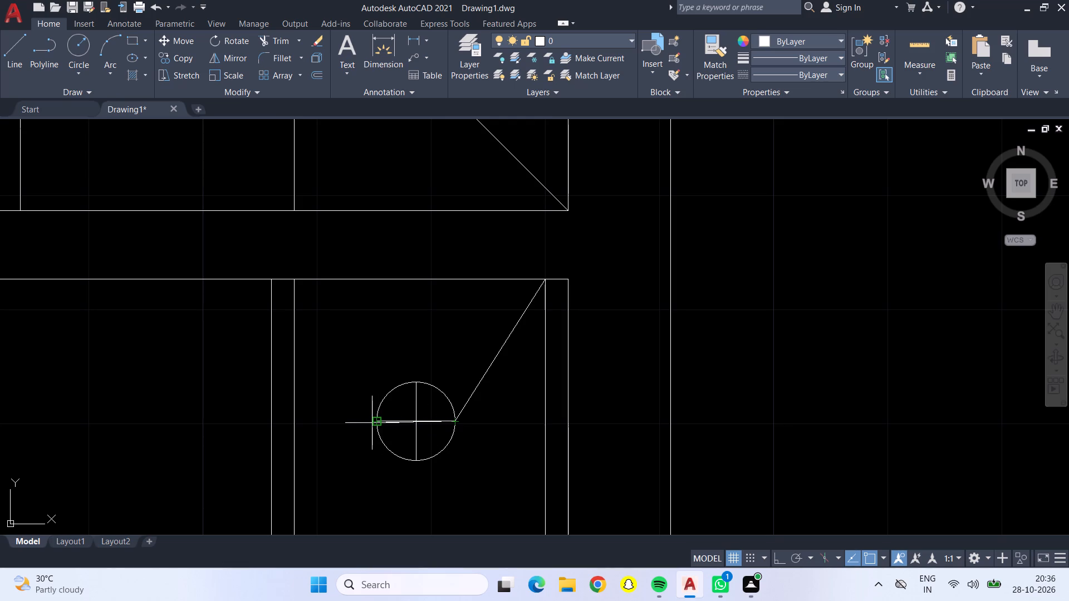
{"action": "left_click", "coordinate": [379, 425]}
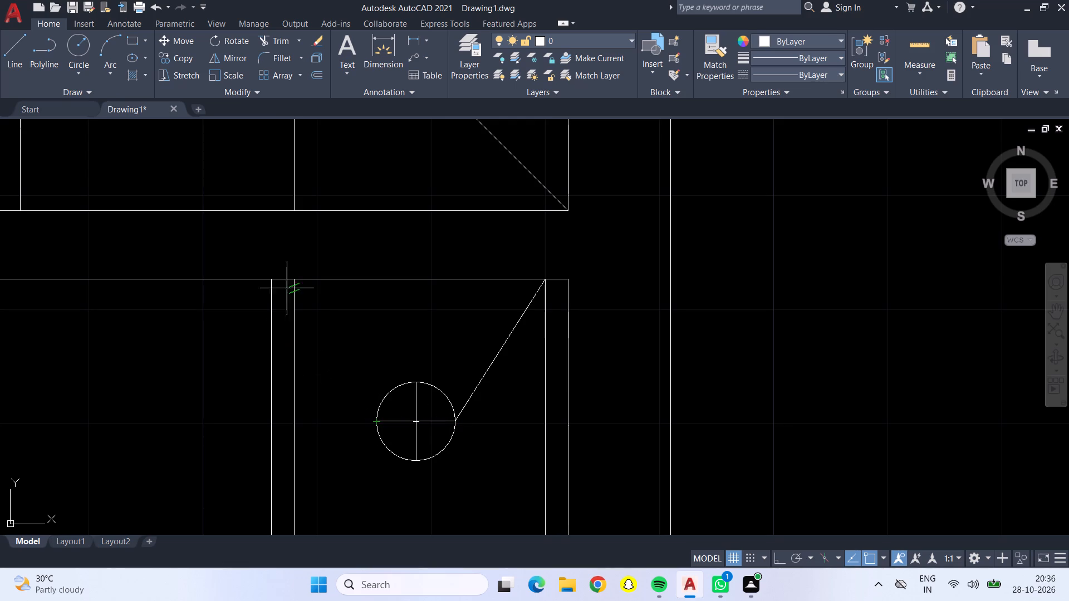
{"action": "left_click", "coordinate": [296, 278]}
{"action": "left_click", "coordinate": [377, 423]}
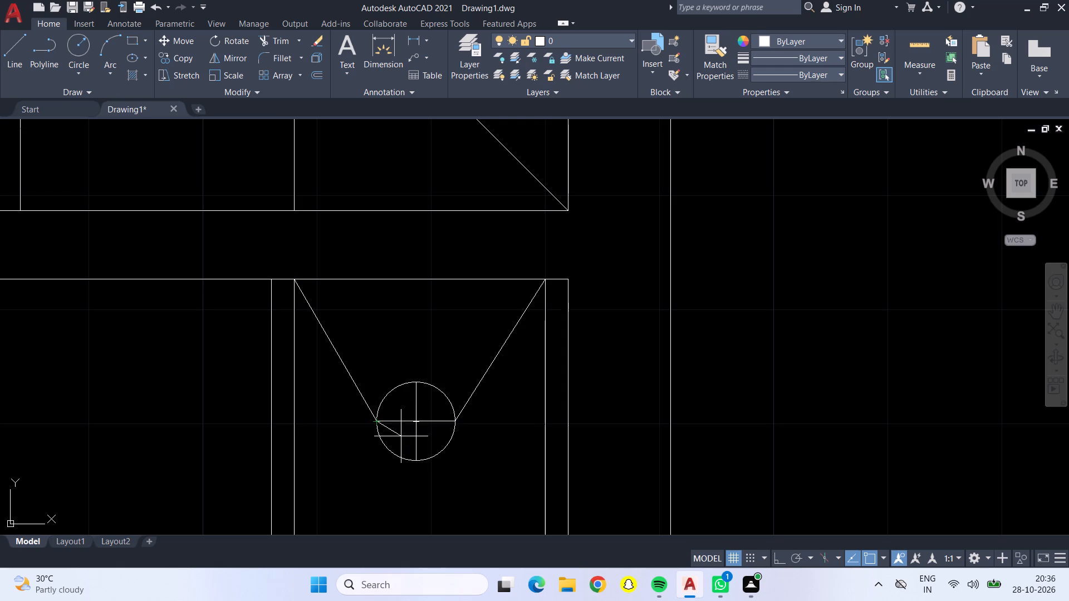
Draw lines from the circle's bottom point to the compartment's lower-left inner corner and from its right point to the lower-right inner corner.
{"action": "middle_click_drag", "start_coordinate": [428, 461], "coordinate": [393, 266]}
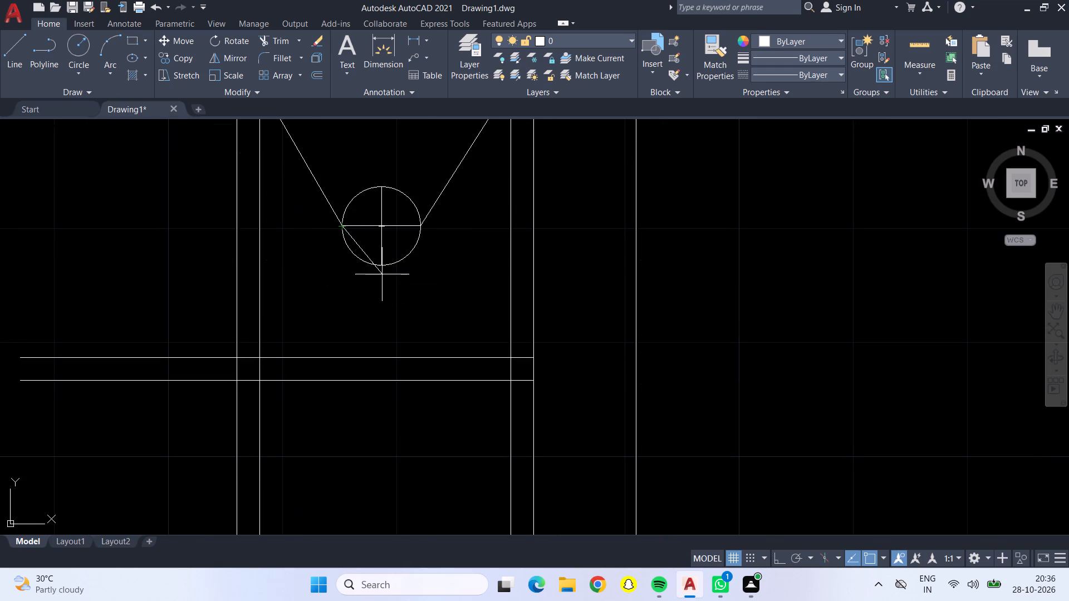
{"action": "left_click", "coordinate": [388, 225]}
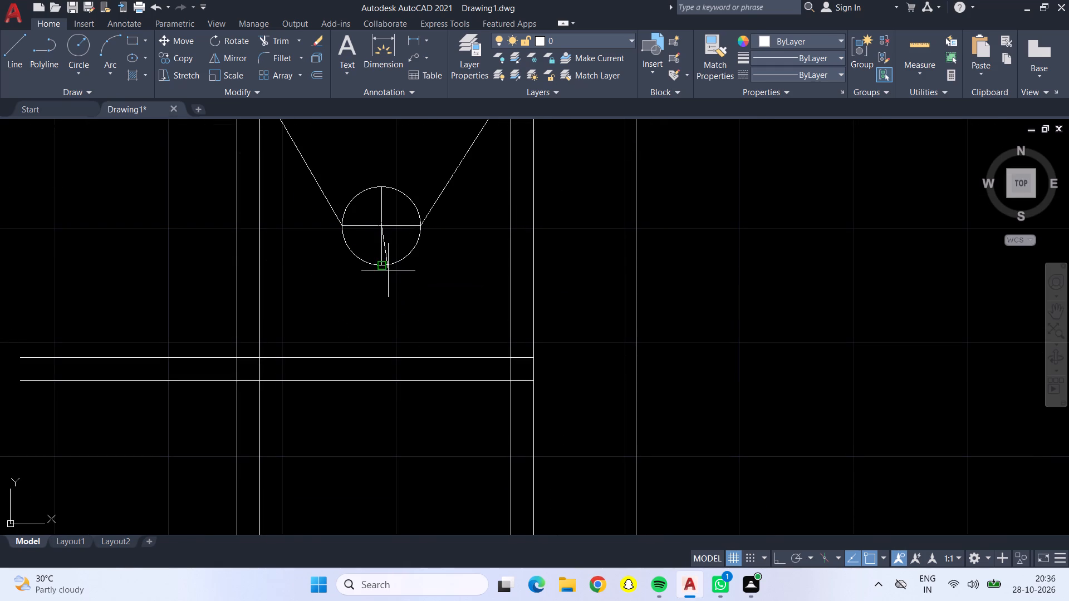
{"action": "left_click", "coordinate": [384, 265]}
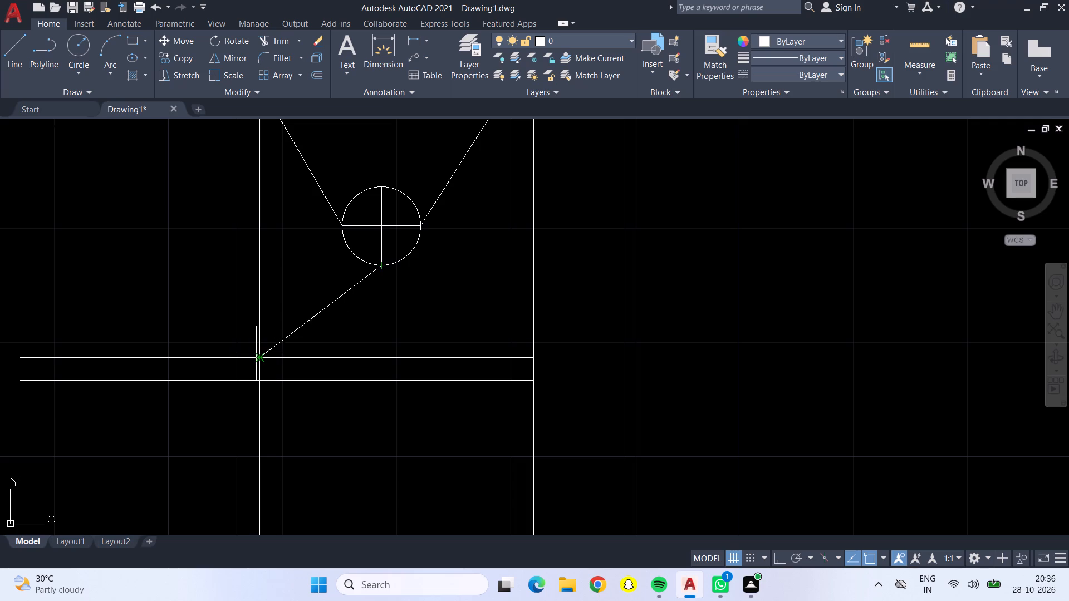
{"action": "left_click", "coordinate": [256, 354]}
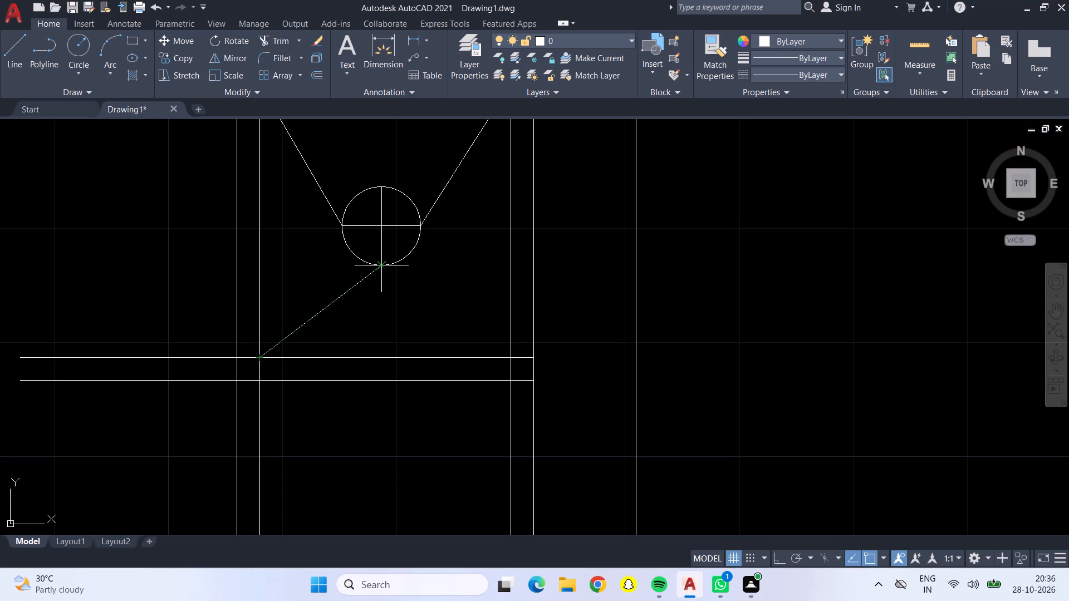
{"action": "left_click", "coordinate": [382, 265]}
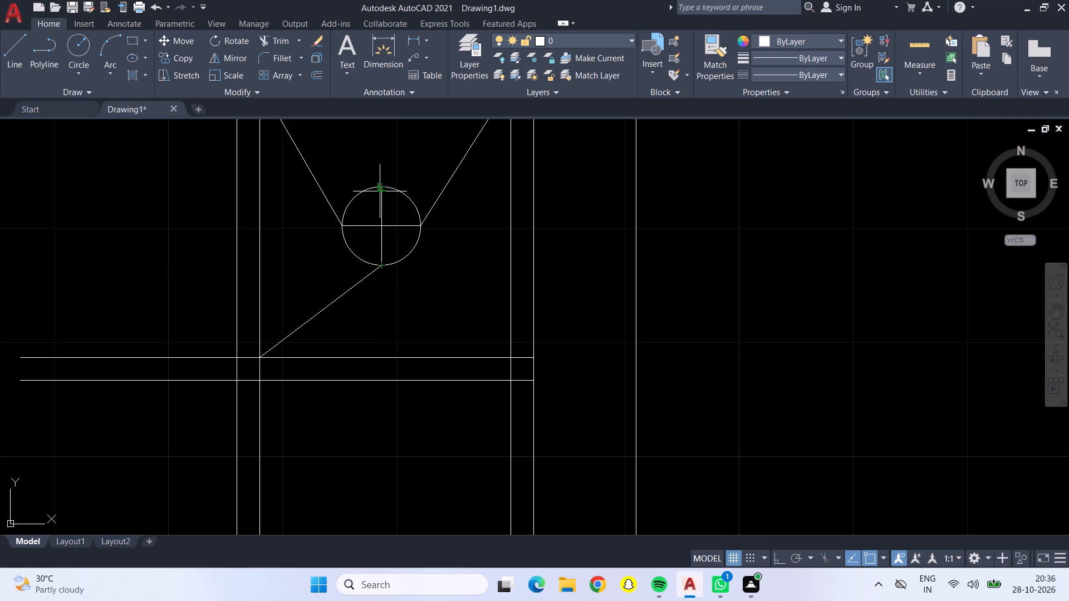
{"action": "left_click", "coordinate": [380, 185]}
{"action": "key", "text": "Escape"}
{"action": "left_click", "coordinate": [16, 65]}
{"action": "left_click", "coordinate": [419, 224]}
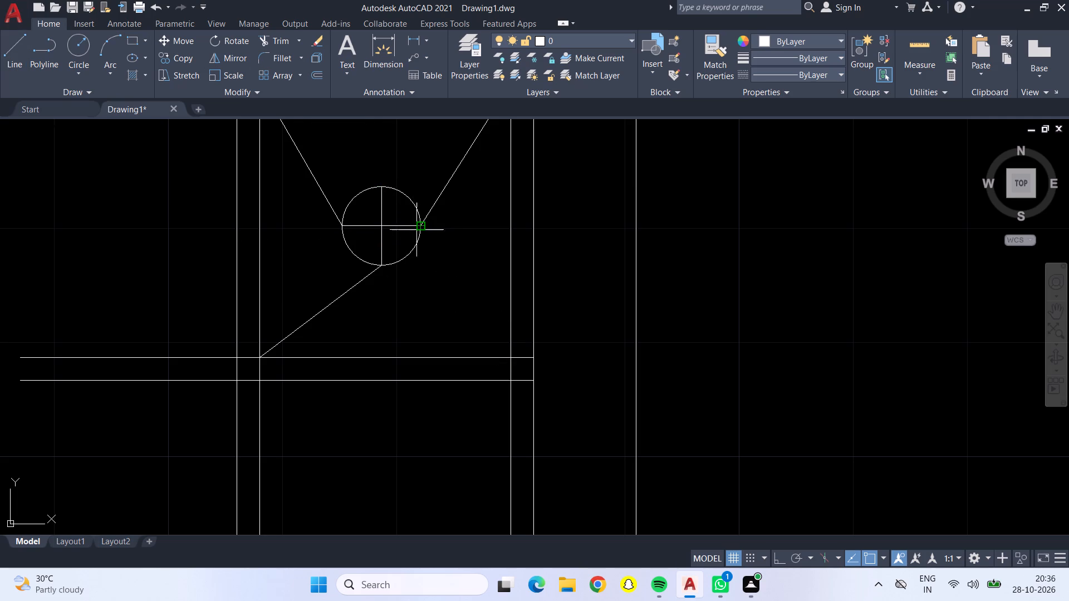
{"action": "left_click", "coordinate": [511, 354]}
{"action": "scroll", "coordinate": [453, 340], "scroll_direction": "up", "scroll_amount": 1}
{"action": "key", "text": "Escape"}
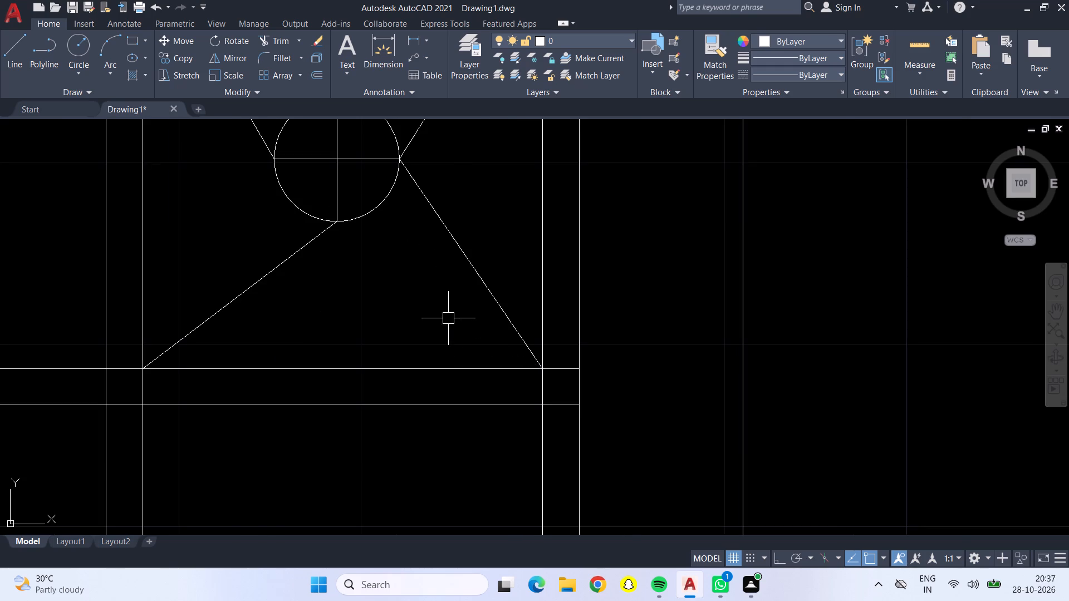
Draw a line from the circle's top quadrant point to the compartment's upper-right inner corner.
{"action": "scroll", "coordinate": [447, 316], "scroll_direction": "down", "scroll_amount": 1}
{"action": "middle_click_drag", "start_coordinate": [439, 290], "coordinate": [413, 460]}
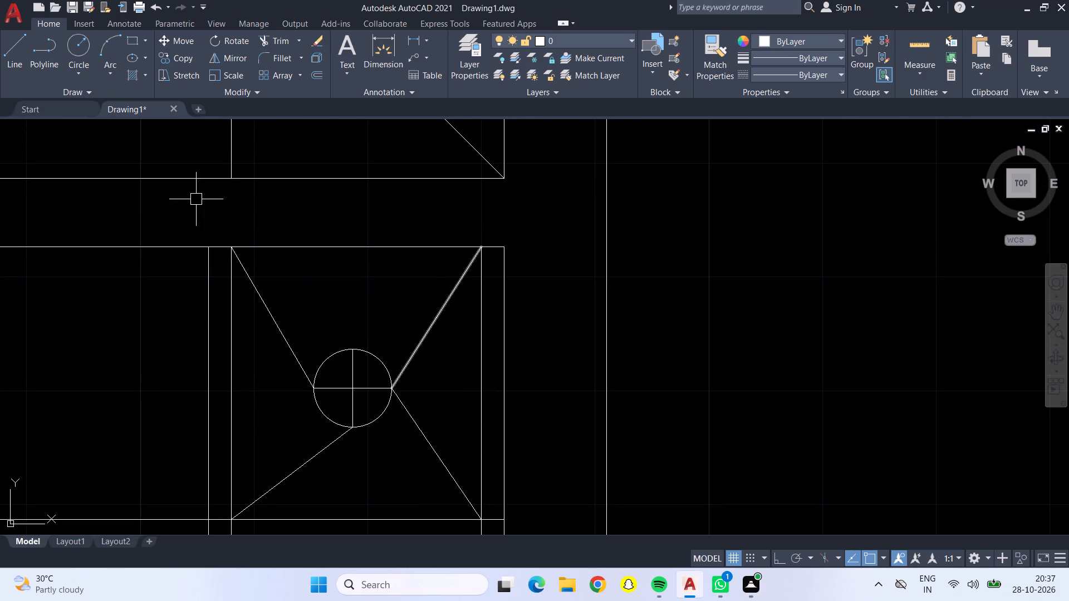
{"action": "left_click", "coordinate": [9, 43]}
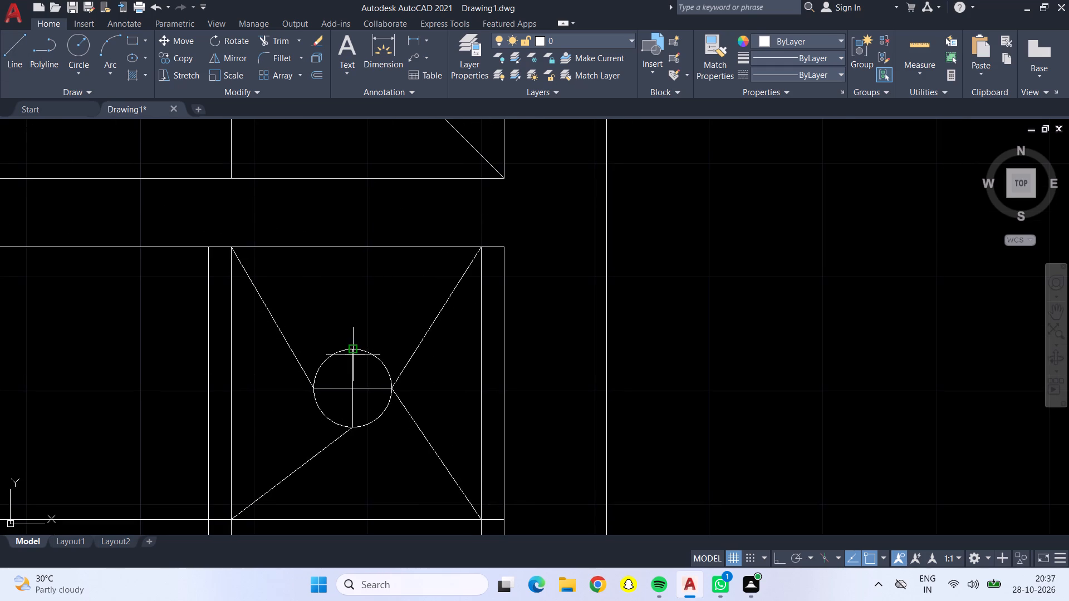
{"action": "left_click", "coordinate": [352, 348]}
{"action": "left_click", "coordinate": [481, 248]}
{"action": "key", "text": "Escape"}
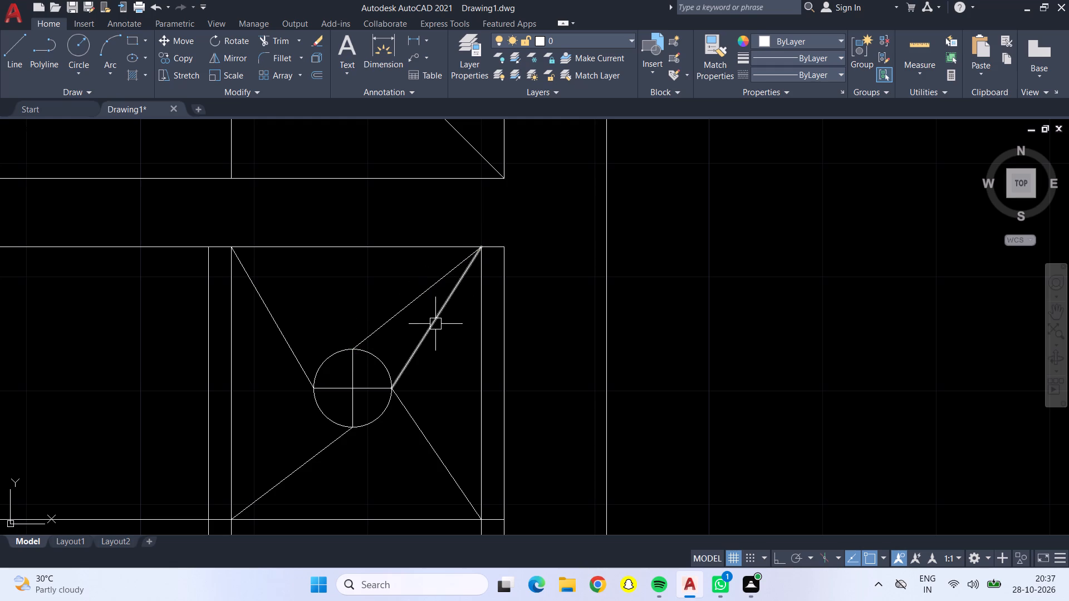
Delete the line running from the circle's right quadrant point to the compartment's upper-right inner corner.
{"action": "left_click", "coordinate": [435, 324]}
{"action": "key", "text": "Delete"}
{"action": "scroll", "coordinate": [452, 325], "scroll_direction": "down", "scroll_amount": 1}
{"action": "left_click", "coordinate": [444, 328]}
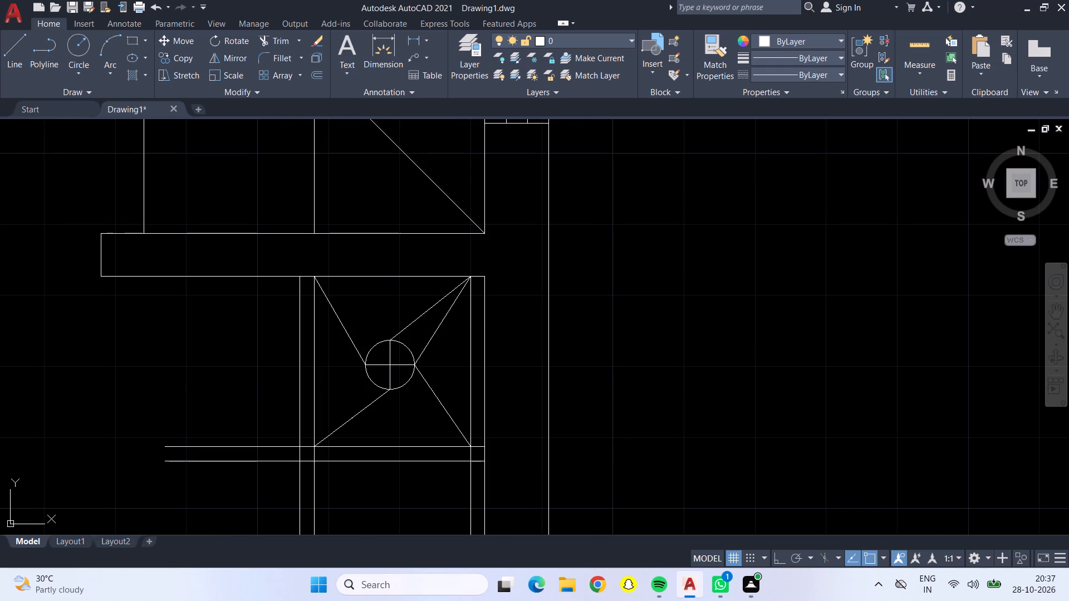
{"action": "key", "text": "Delete"}
Trim the ends of the recess's two horizontal dividing lines that overhang beyond its outer wall line.
{"action": "scroll", "coordinate": [444, 323], "scroll_direction": "down", "scroll_amount": 2}
{"action": "scroll", "coordinate": [425, 380], "scroll_direction": "down", "scroll_amount": 2}
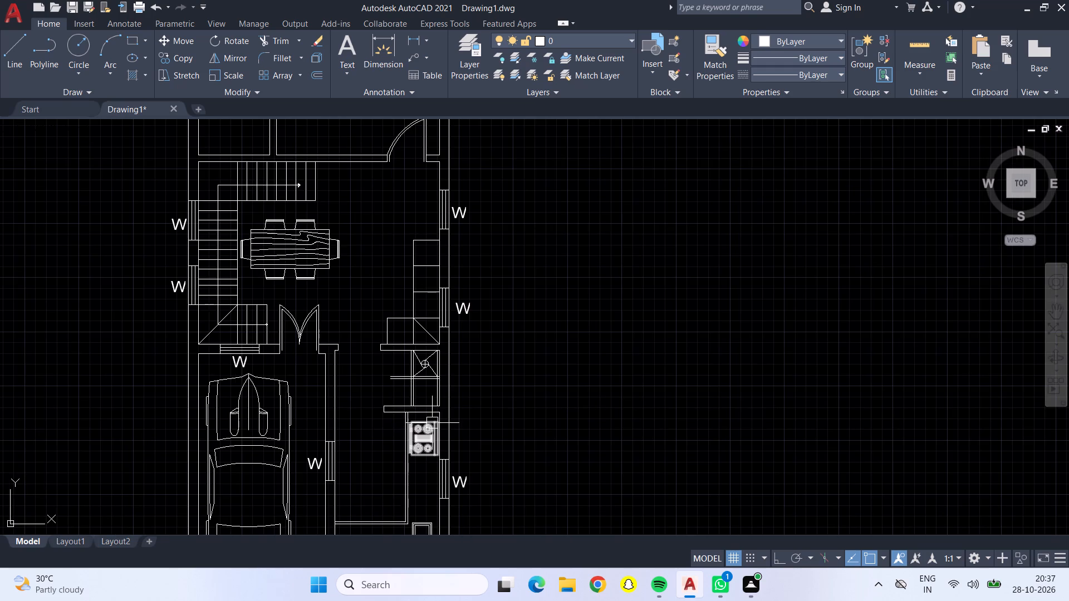
{"action": "middle_click_drag", "start_coordinate": [361, 400], "coordinate": [351, 339]}
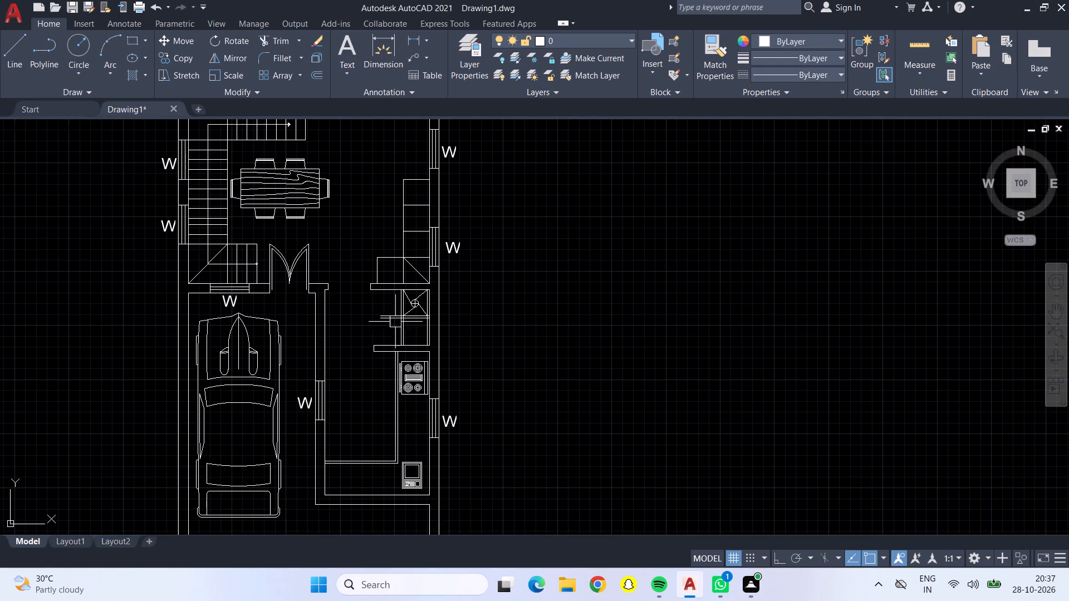
{"action": "left_click", "coordinate": [271, 35]}
{"action": "scroll", "coordinate": [388, 318], "scroll_direction": "up", "scroll_amount": 2}
{"action": "left_click", "coordinate": [388, 318]}
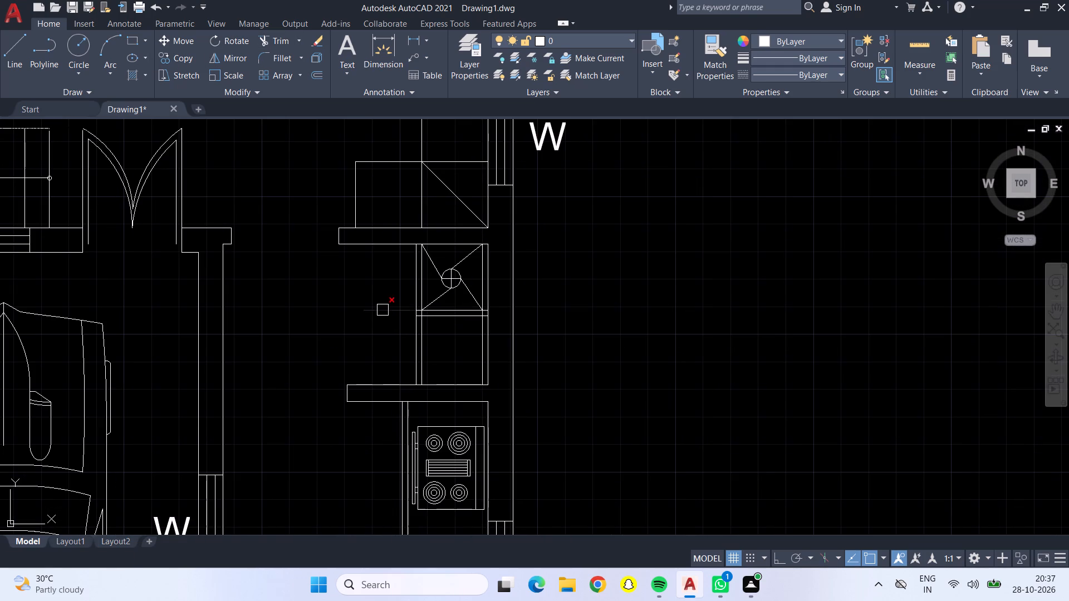
{"action": "left_click", "coordinate": [383, 310]}
Trim the crossing segments where the double dividing lines meet the inner wall lines on both sides, leaving two separate compartments.
{"action": "scroll", "coordinate": [471, 311], "scroll_direction": "up", "scroll_amount": 3}
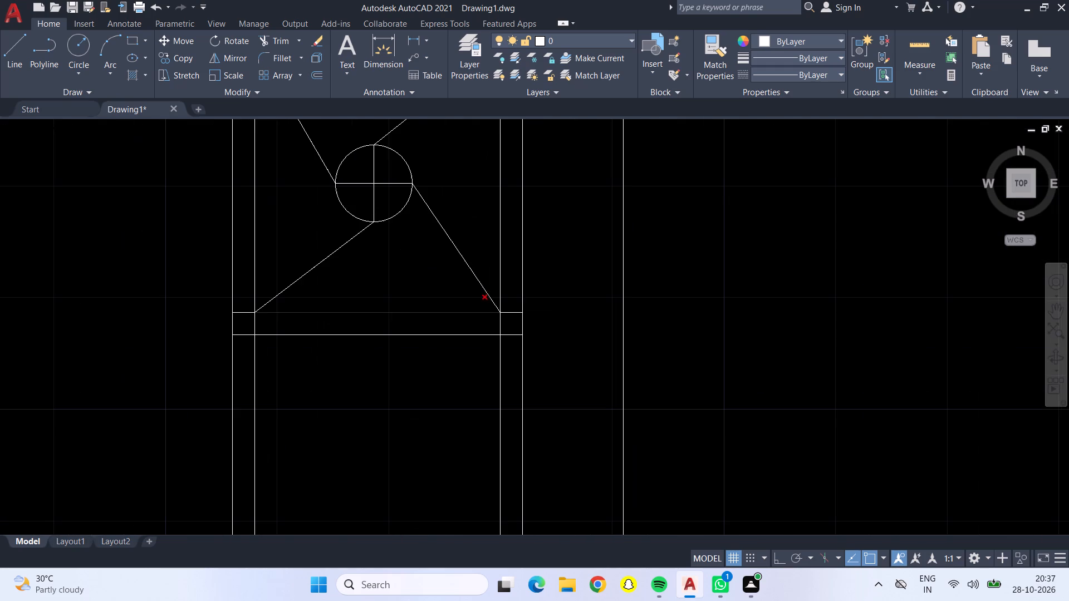
{"action": "left_click", "coordinate": [501, 321]}
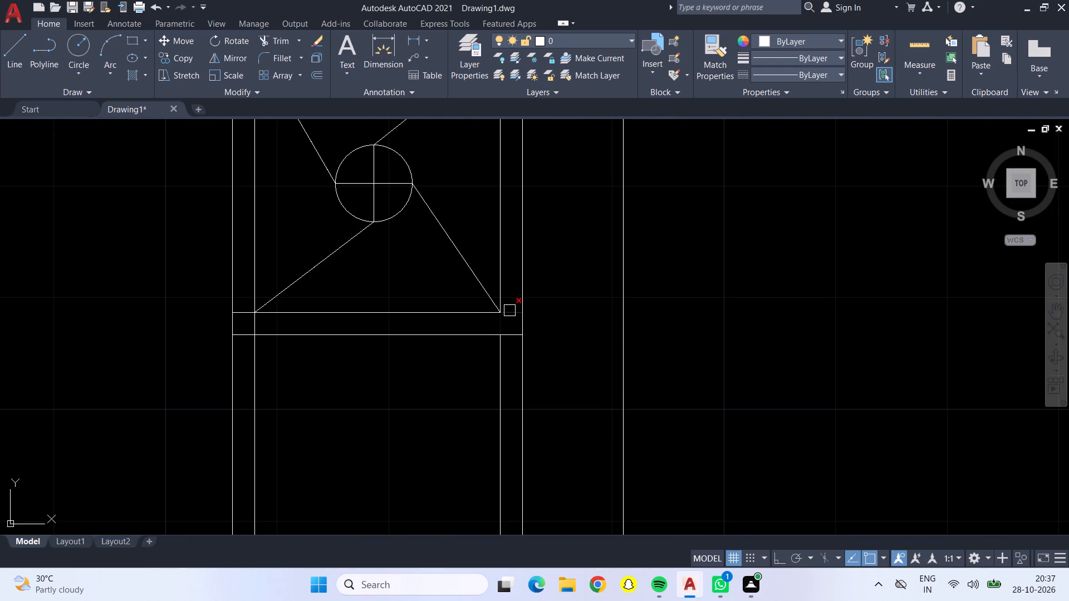
{"action": "left_click", "coordinate": [509, 311]}
{"action": "left_click", "coordinate": [507, 336]}
{"action": "left_click", "coordinate": [243, 313]}
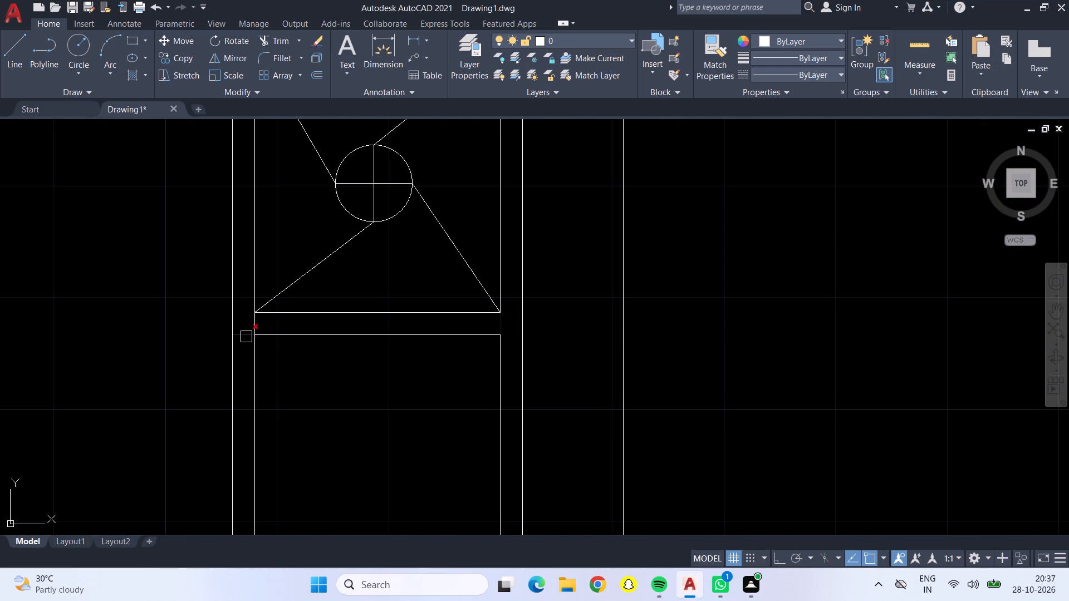
{"action": "left_click", "coordinate": [246, 337]}
{"action": "left_click", "coordinate": [252, 326]}
{"action": "scroll", "coordinate": [268, 322], "scroll_direction": "down", "scroll_amount": 1}
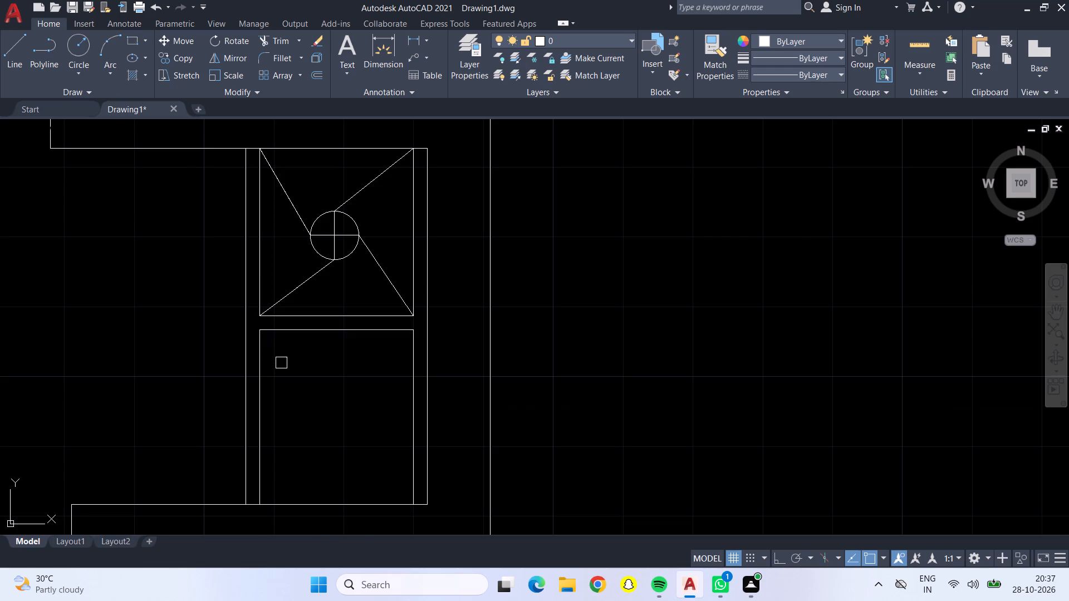
{"action": "scroll", "coordinate": [281, 363], "scroll_direction": "down", "scroll_amount": 1}
{"action": "middle_click_drag", "start_coordinate": [298, 370], "coordinate": [310, 313]}
{"action": "key", "text": "Escape"}
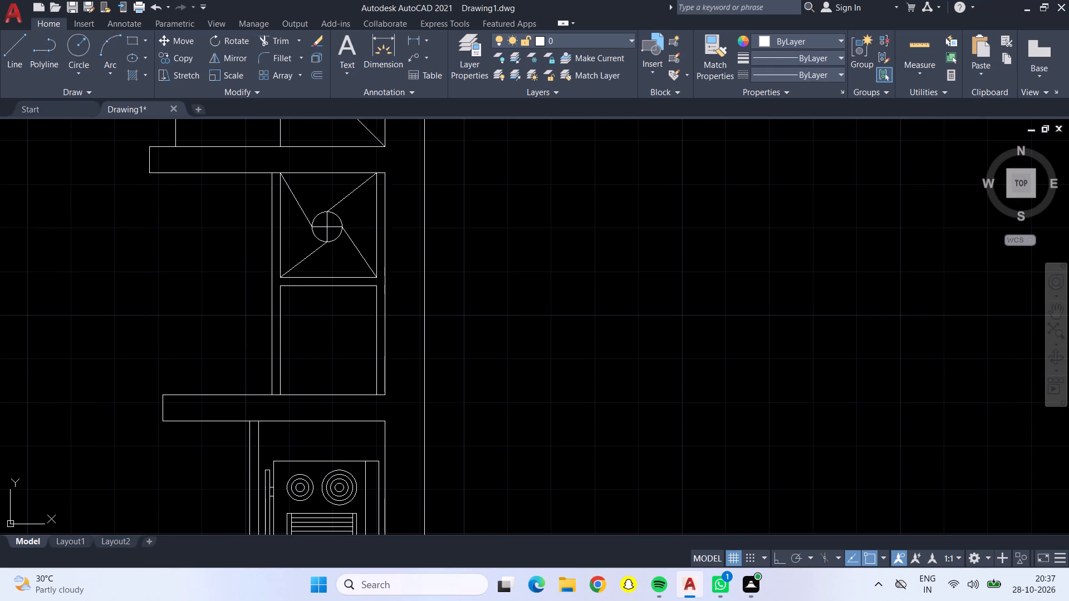
Draw four diagonal lines from the centre of the recess's circle to its circumference, one through each quarter.
{"action": "left_click", "coordinate": [12, 48]}
{"action": "scroll", "coordinate": [326, 205], "scroll_direction": "up", "scroll_amount": 3}
{"action": "left_click", "coordinate": [323, 293]}
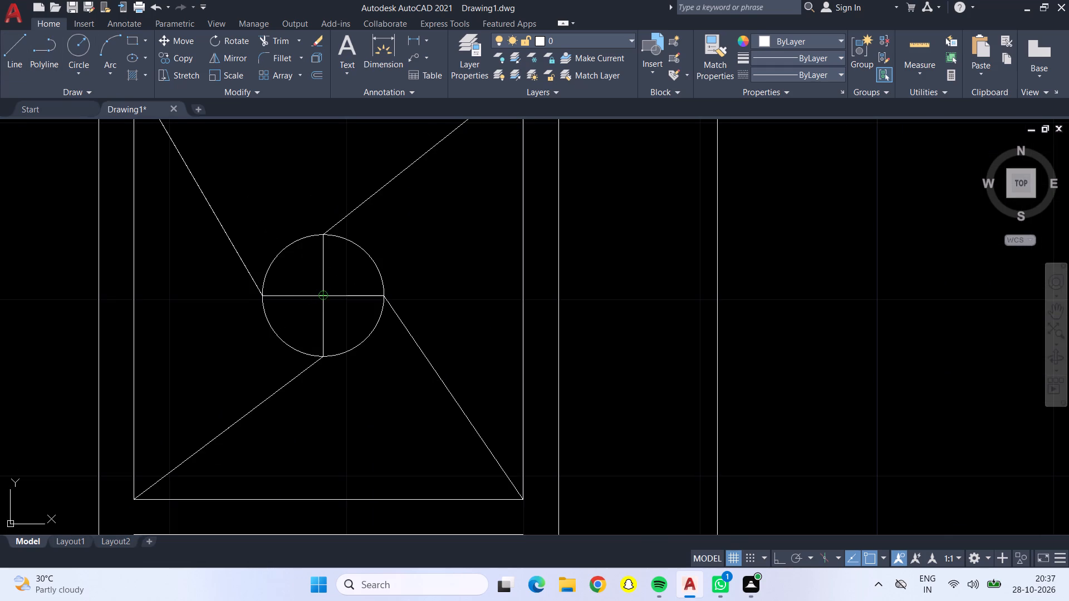
{"action": "left_click", "coordinate": [361, 253]}
{"action": "left_click_drag", "start_coordinate": [322, 295], "coordinate": [317, 291]}
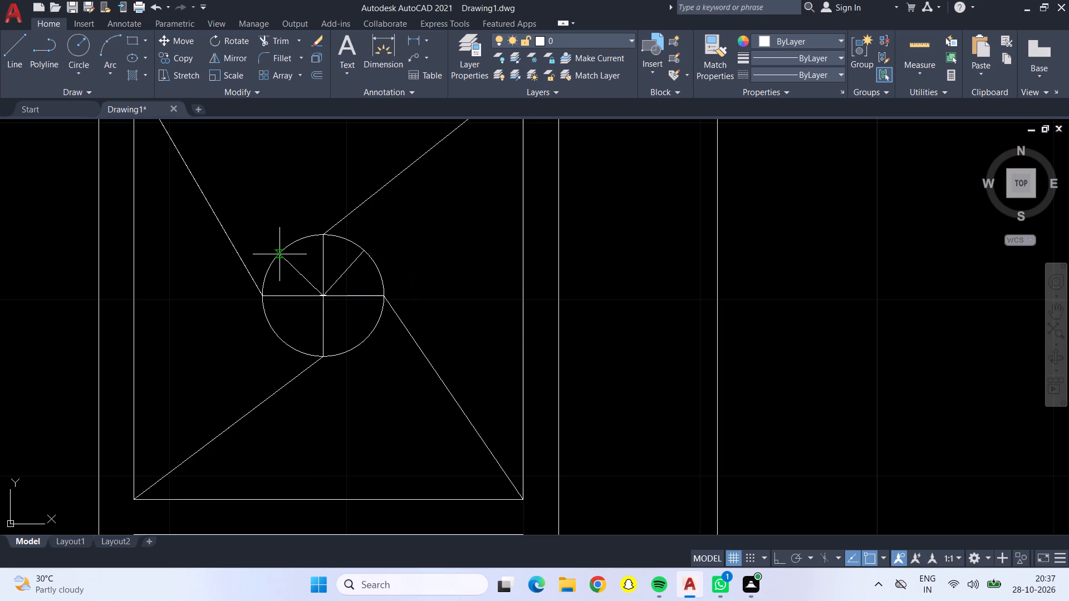
{"action": "left_click", "coordinate": [282, 252]}
{"action": "left_click", "coordinate": [325, 299]}
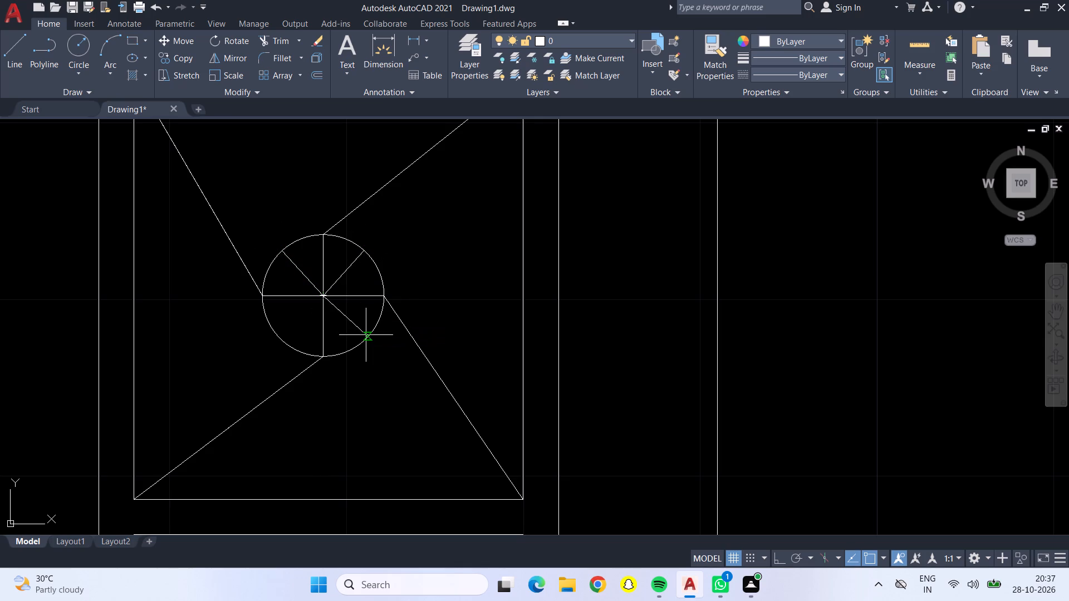
{"action": "left_click", "coordinate": [367, 335]}
{"action": "left_click", "coordinate": [325, 296]}
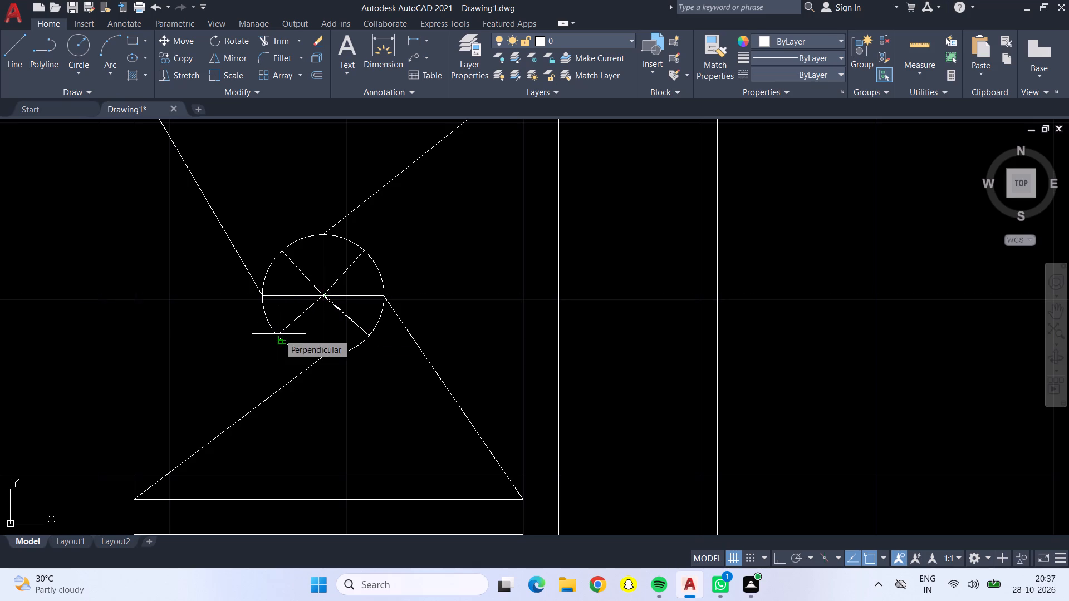
{"action": "left_click", "coordinate": [279, 339]}
{"action": "key", "text": "Escape"}
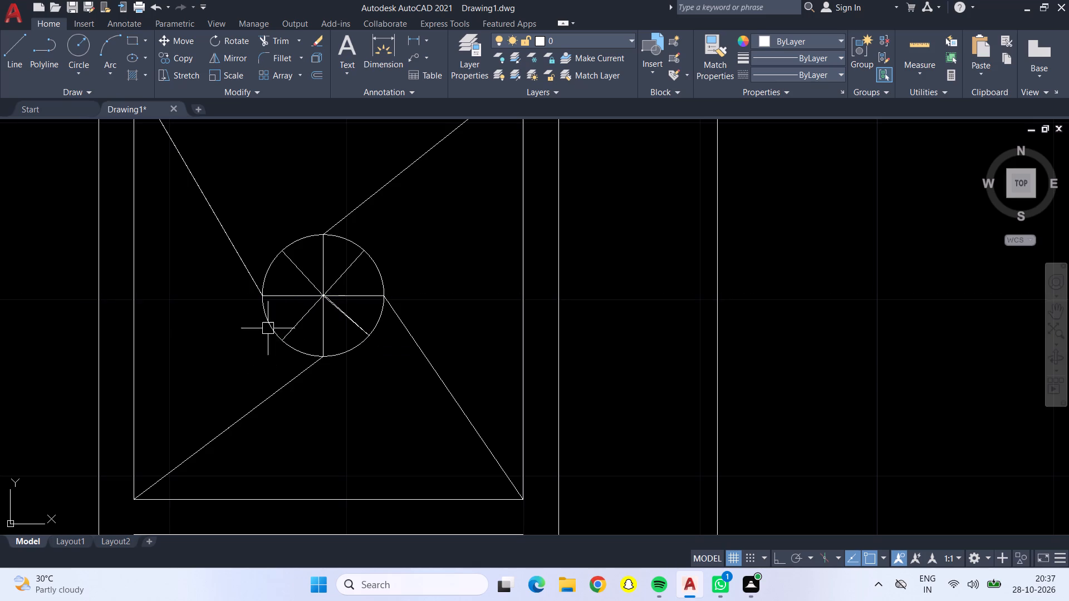
Move the parked car slightly towards the kitchen wall, away from the parking bay's outer wall.
{"action": "scroll", "coordinate": [270, 328], "scroll_direction": "down", "scroll_amount": 4}
{"action": "scroll", "coordinate": [220, 340], "scroll_direction": "down", "scroll_amount": 1}
{"action": "middle_click_drag", "start_coordinate": [203, 341], "coordinate": [215, 346]}
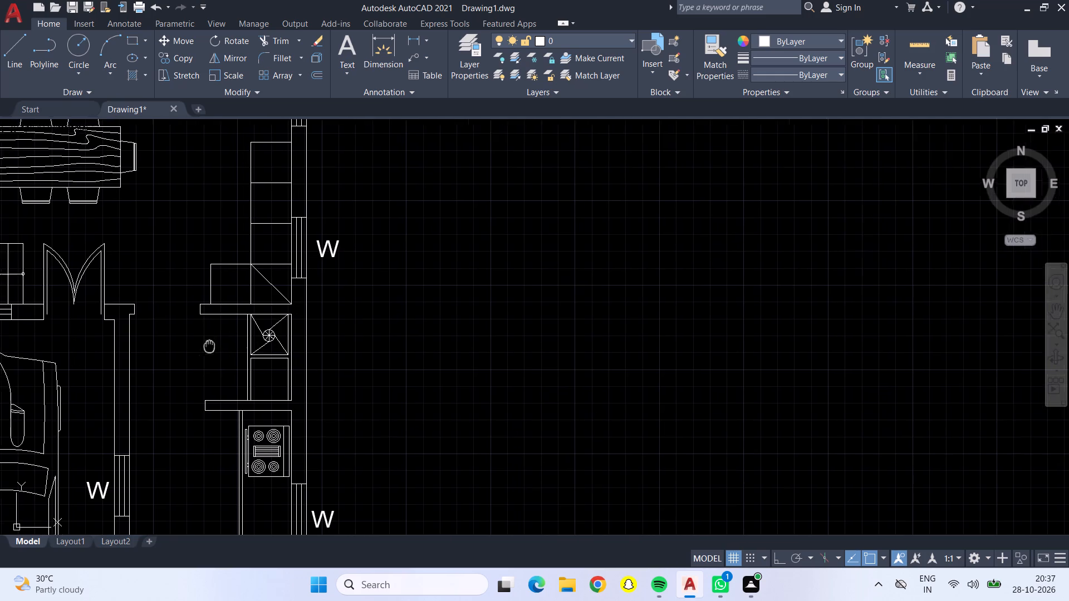
{"action": "middle_click_drag", "start_coordinate": [215, 346], "coordinate": [277, 313]}
{"action": "scroll", "coordinate": [251, 361], "scroll_direction": "down", "scroll_amount": 1}
{"action": "middle_click_drag", "start_coordinate": [243, 387], "coordinate": [266, 313]}
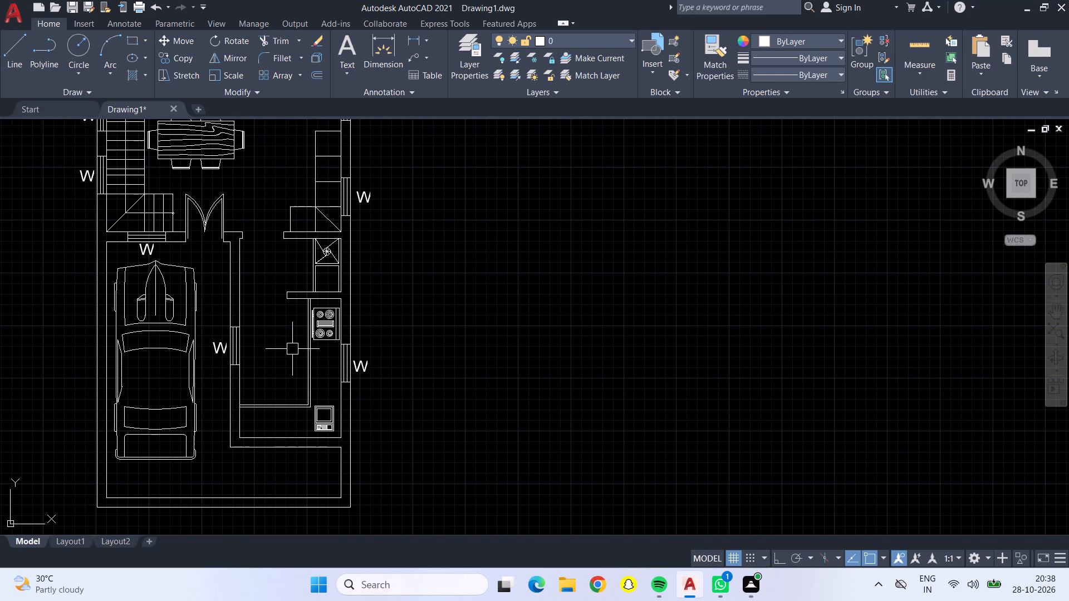
{"action": "middle_click_drag", "start_coordinate": [279, 365], "coordinate": [307, 371]}
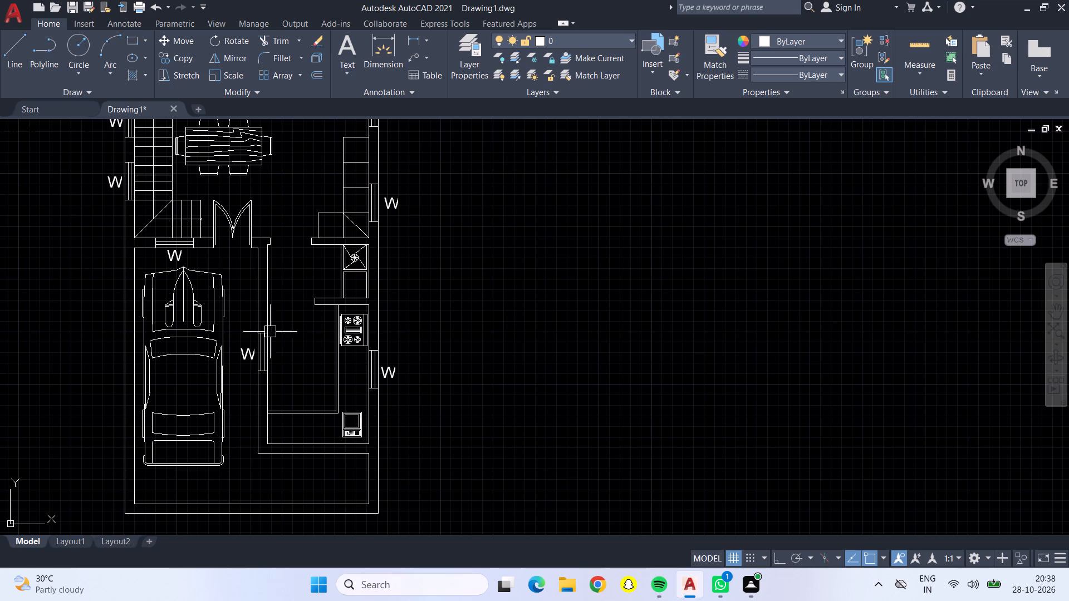
{"action": "left_click", "coordinate": [225, 345]}
{"action": "left_click", "coordinate": [162, 41]}
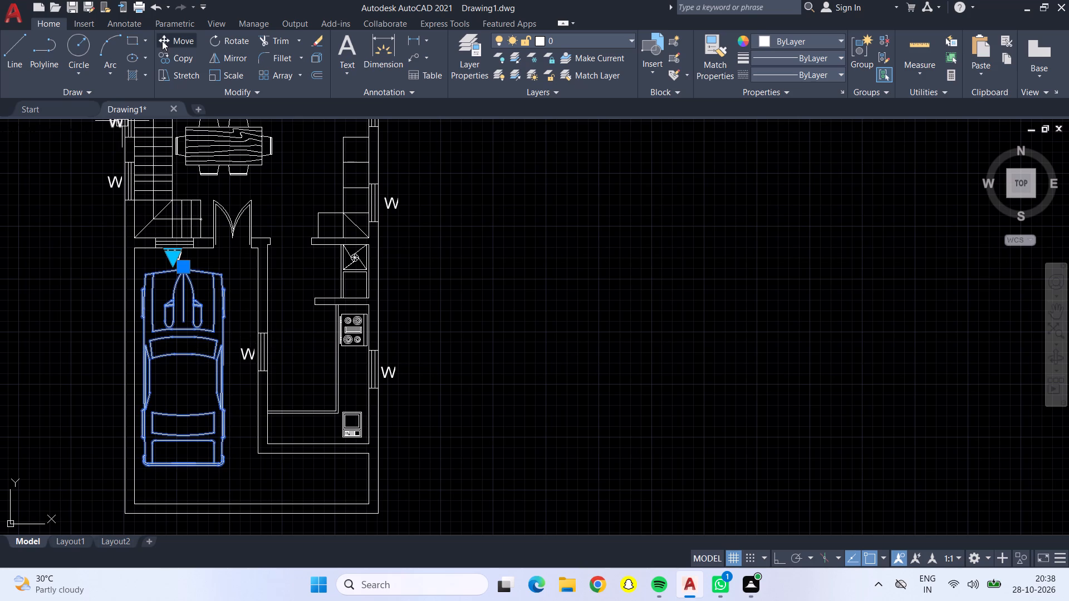
{"action": "left_click", "coordinate": [188, 352]}
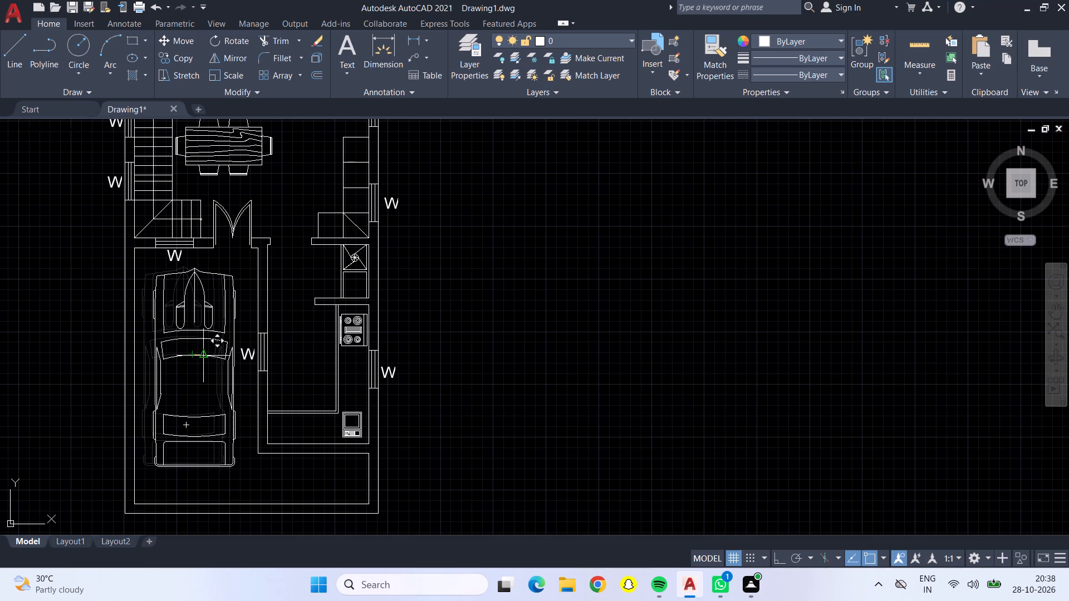
{"action": "left_click", "coordinate": [203, 359]}
Draw a closed 20' by 50' rectangular outline with orthogonal lines in the empty space beside the finished floor plan.
{"action": "scroll", "coordinate": [224, 322], "scroll_direction": "down", "scroll_amount": 1}
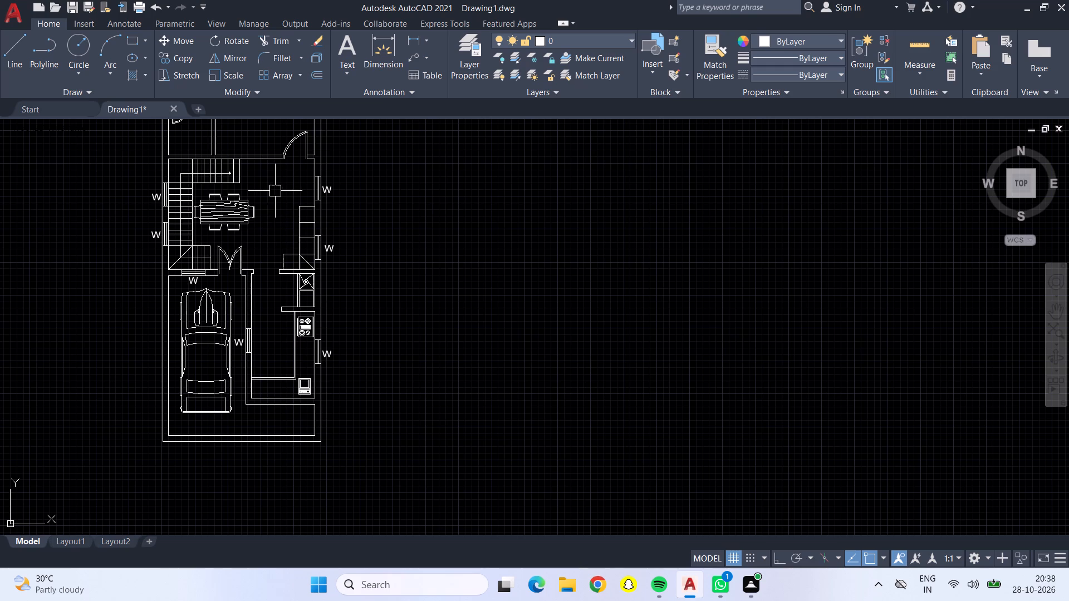
{"action": "middle_click_drag", "start_coordinate": [275, 191], "coordinate": [283, 341]}
{"action": "scroll", "coordinate": [252, 273], "scroll_direction": "up", "scroll_amount": 1}
{"action": "scroll", "coordinate": [258, 277], "scroll_direction": "down", "scroll_amount": 2}
{"action": "scroll", "coordinate": [322, 300], "scroll_direction": "down", "scroll_amount": 1}
{"action": "middle_click_drag", "start_coordinate": [320, 300], "coordinate": [222, 287]}
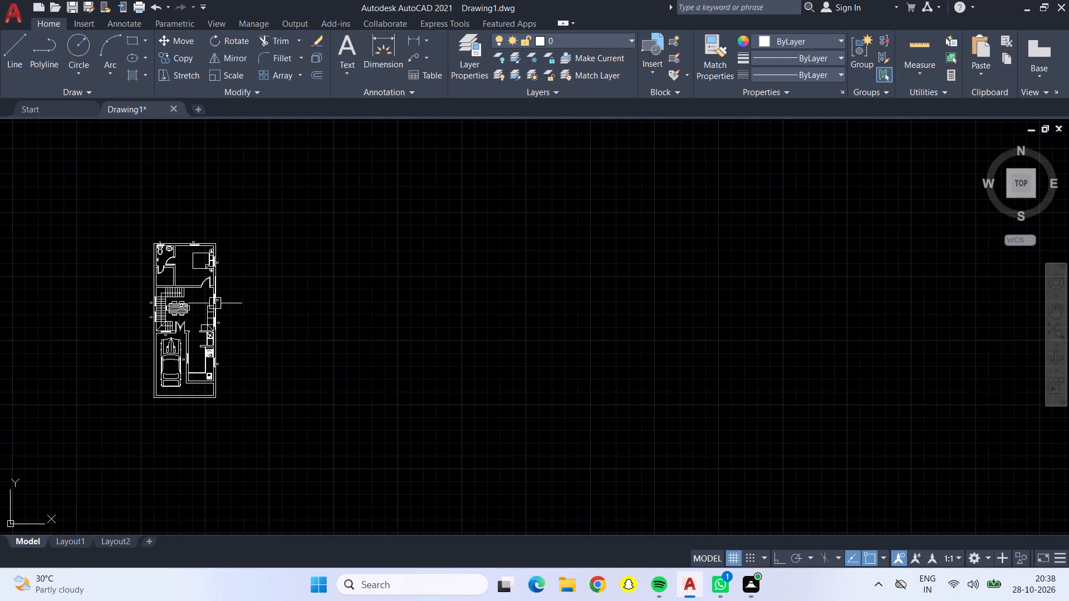
{"action": "scroll", "coordinate": [214, 302], "scroll_direction": "up", "scroll_amount": 2}
{"action": "scroll", "coordinate": [267, 314], "scroll_direction": "down", "scroll_amount": 1}
{"action": "middle_click_drag", "start_coordinate": [267, 314], "coordinate": [262, 313]}
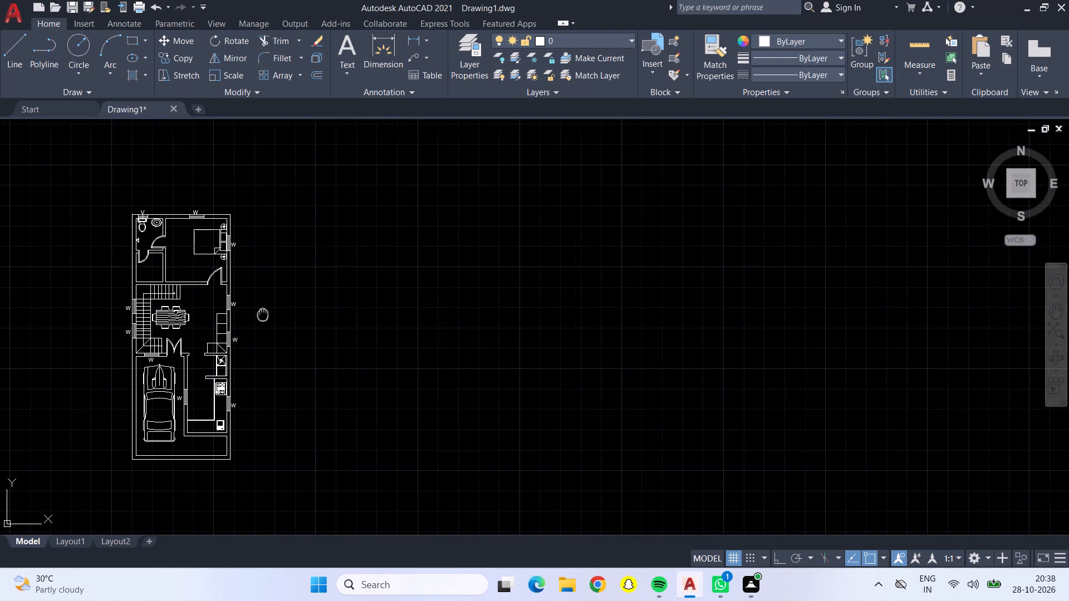
{"action": "middle_click_drag", "start_coordinate": [262, 313], "coordinate": [229, 295]}
{"action": "middle_click_drag", "start_coordinate": [202, 301], "coordinate": [178, 298]}
{"action": "middle_click", "coordinate": [161, 293]}
{"action": "middle_click_drag", "start_coordinate": [268, 307], "coordinate": [247, 311]}
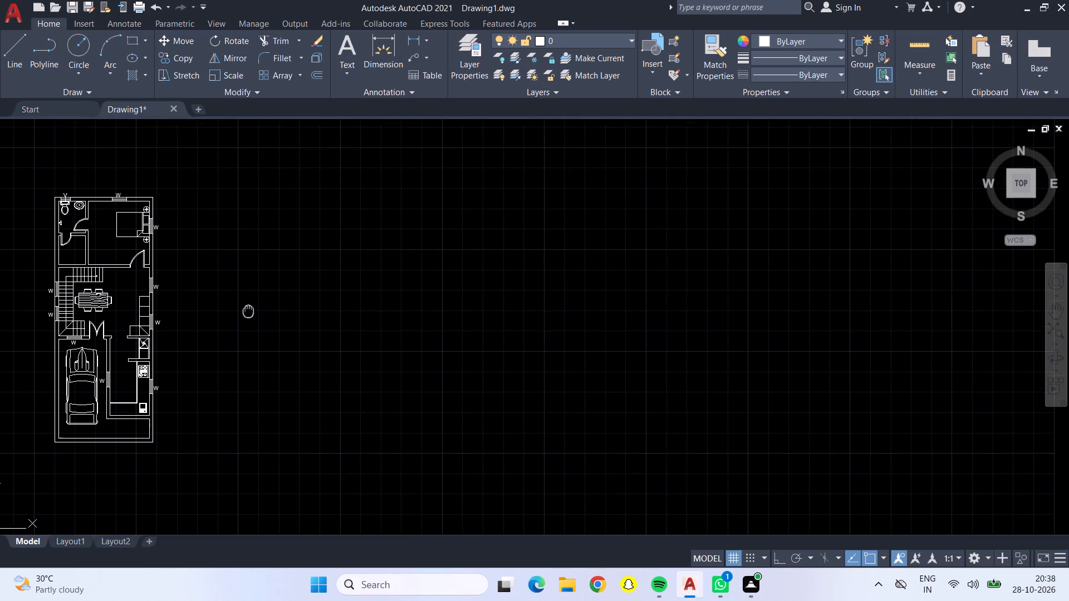
{"action": "middle_click_drag", "start_coordinate": [247, 311], "coordinate": [243, 312]}
{"action": "left_click", "coordinate": [23, 39]}
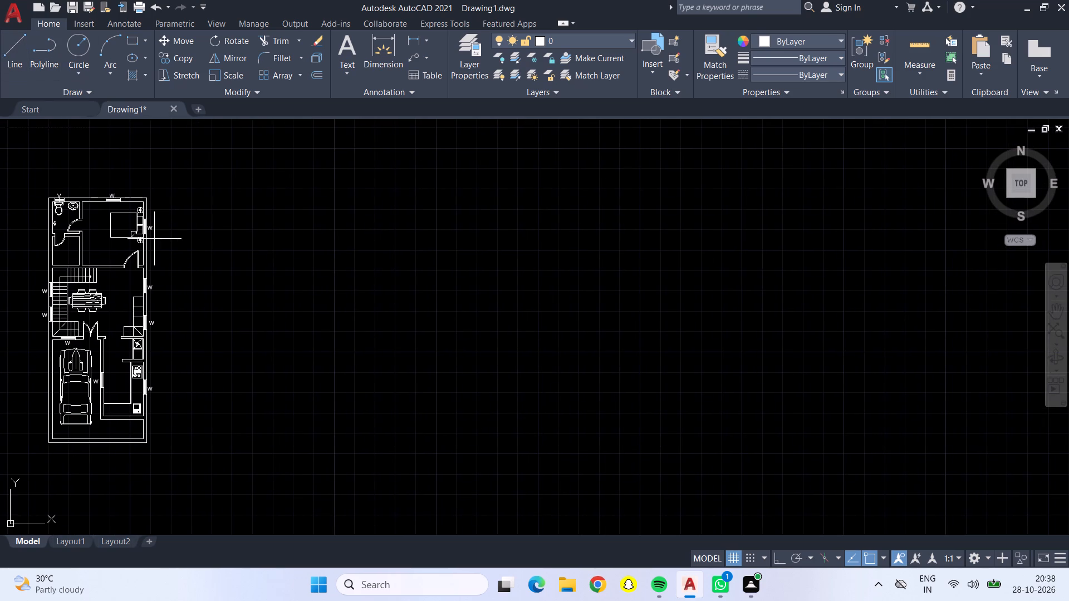
{"action": "left_click", "coordinate": [204, 197]}
{"action": "key", "text": "F8"}
{"action": "key", "text": "2"}
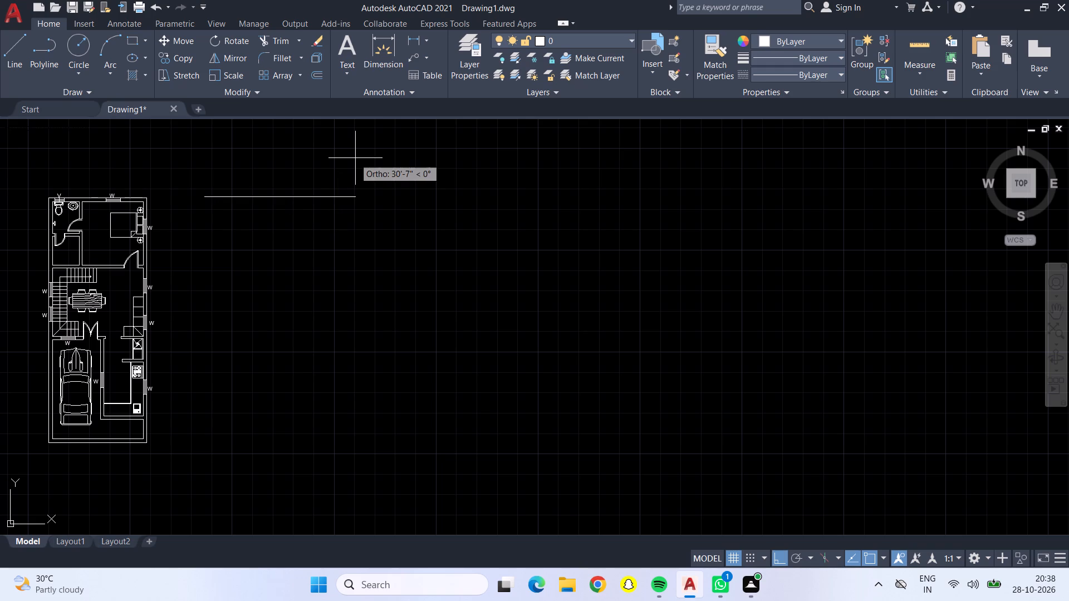
{"action": "type", "text": "0'"}
{"action": "key", "text": "Return"}
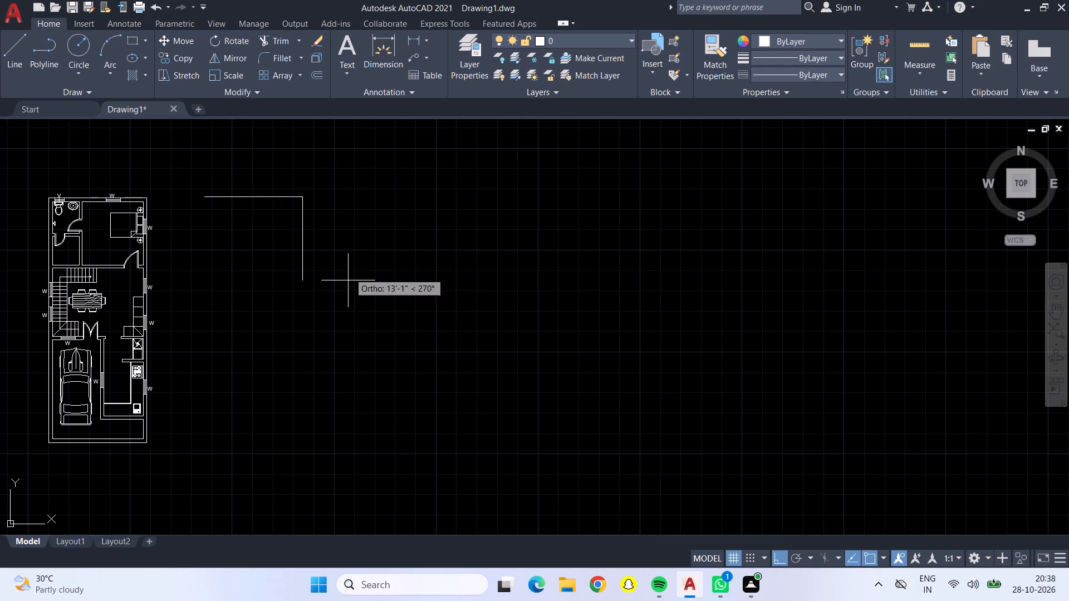
{"action": "type", "text": "50'"}
{"action": "key", "text": "Return"}
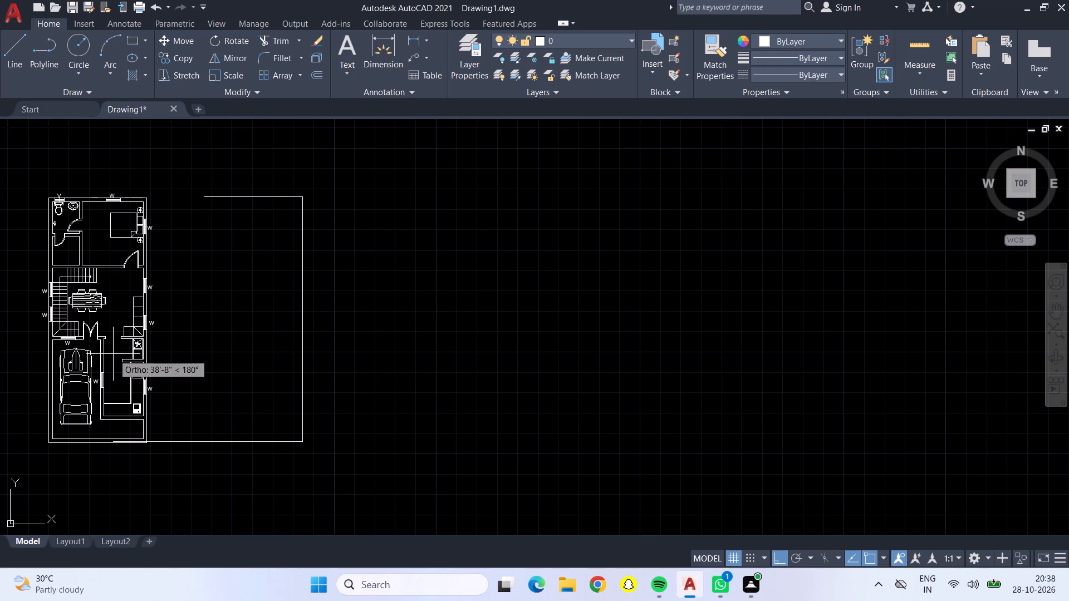
{"action": "key", "text": "2"}
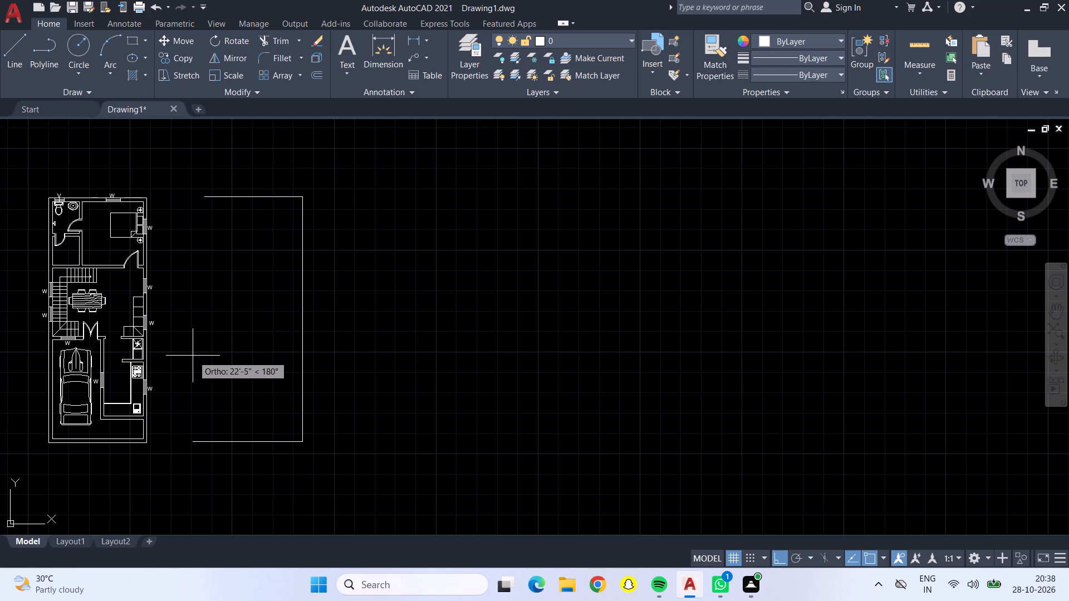
{"action": "type", "text": "0'"}
{"action": "key", "text": "Return"}
{"action": "key", "text": "5"}
{"action": "type", "text": "0'"}
{"action": "key", "text": "Return"}
{"action": "key", "text": "Return"}
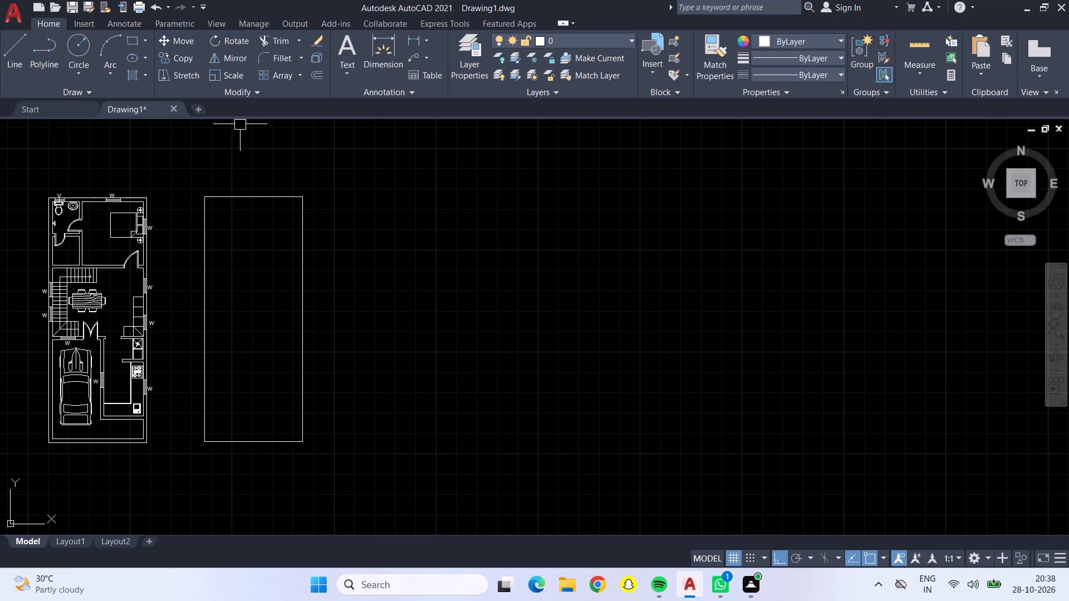
Offset all four sides of the new 20' by 50' outline inward by 9" for the outer wall thickness.
{"action": "scroll", "coordinate": [219, 313], "scroll_direction": "up", "scroll_amount": 2}
{"action": "scroll", "coordinate": [228, 314], "scroll_direction": "down", "scroll_amount": 1}
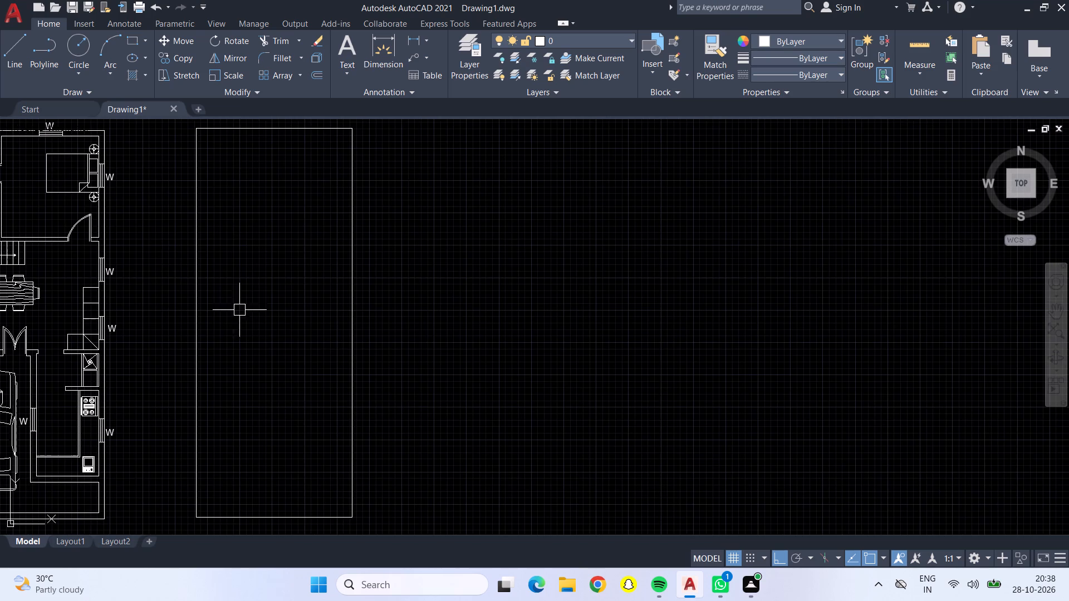
{"action": "middle_click_drag", "start_coordinate": [257, 300], "coordinate": [379, 316]}
{"action": "key", "text": "o"}
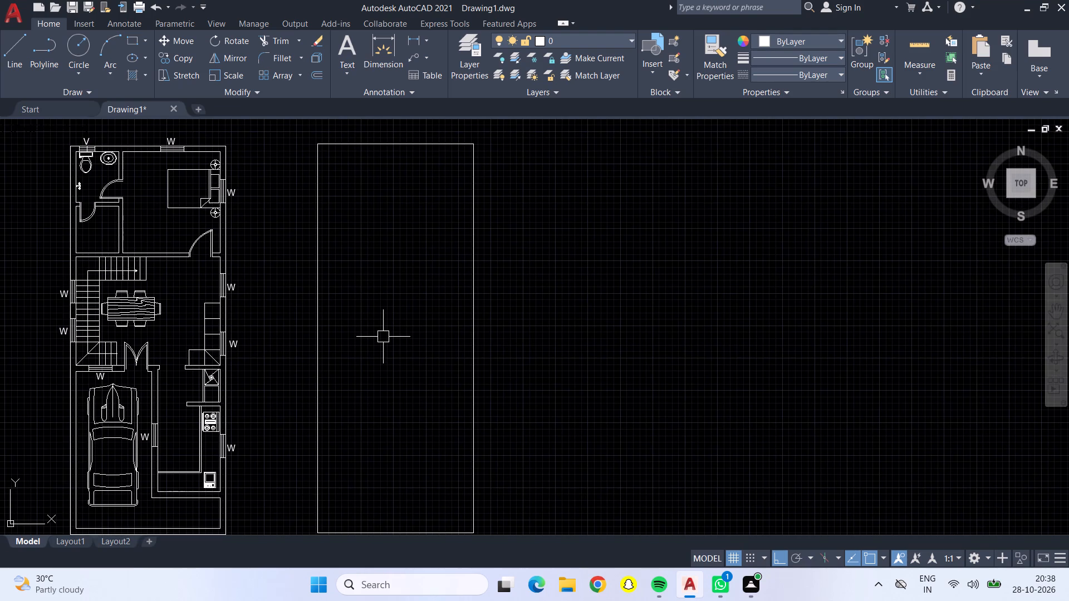
{"action": "key", "text": "Return"}
{"action": "type", "text": "9\""}
{"action": "key", "text": "Return"}
{"action": "left_click", "coordinate": [320, 276]}
{"action": "left_click", "coordinate": [339, 283]}
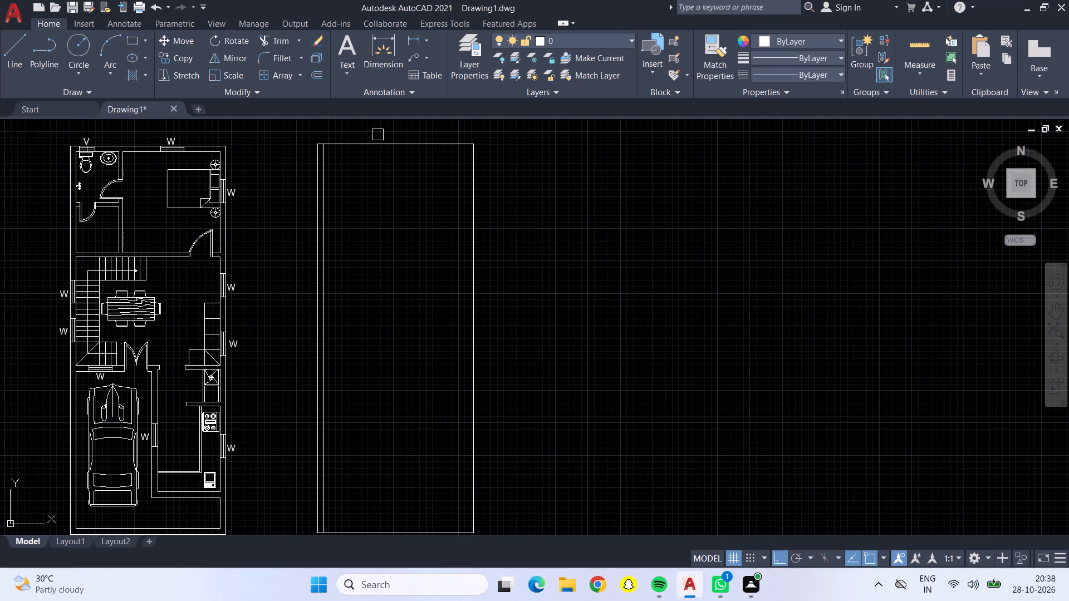
{"action": "left_click", "coordinate": [377, 145]}
{"action": "left_click", "coordinate": [372, 210]}
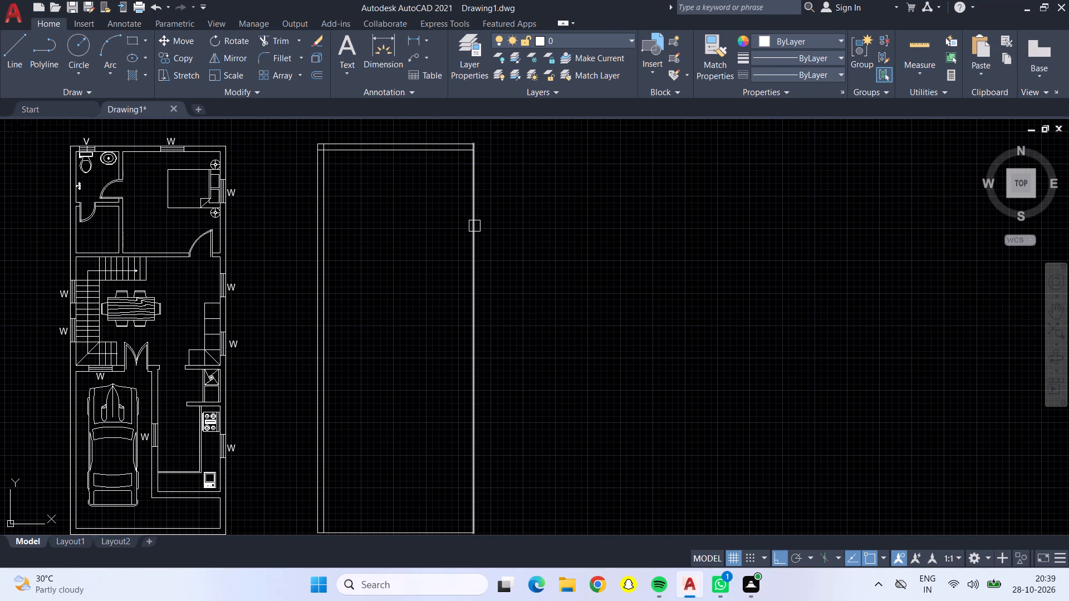
{"action": "left_click", "coordinate": [474, 226]}
{"action": "left_click_drag", "start_coordinate": [460, 223], "coordinate": [453, 225]}
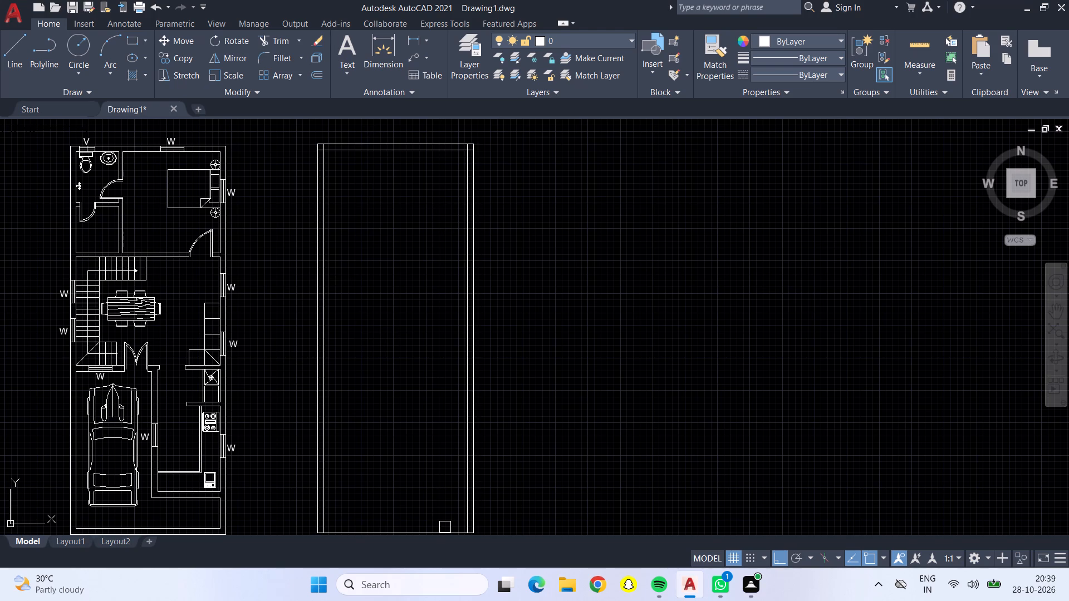
{"action": "left_click_drag", "start_coordinate": [445, 530], "coordinate": [447, 524]}
{"action": "left_click", "coordinate": [440, 462]}
{"action": "scroll", "coordinate": [439, 457], "scroll_direction": "down", "scroll_amount": 1}
{"action": "middle_click_drag", "start_coordinate": [431, 427], "coordinate": [453, 304]}
{"action": "scroll", "coordinate": [438, 201], "scroll_direction": "up", "scroll_amount": 1}
{"action": "middle_click_drag", "start_coordinate": [435, 204], "coordinate": [468, 299]}
{"action": "scroll", "coordinate": [468, 299], "scroll_direction": "up", "scroll_amount": 1}
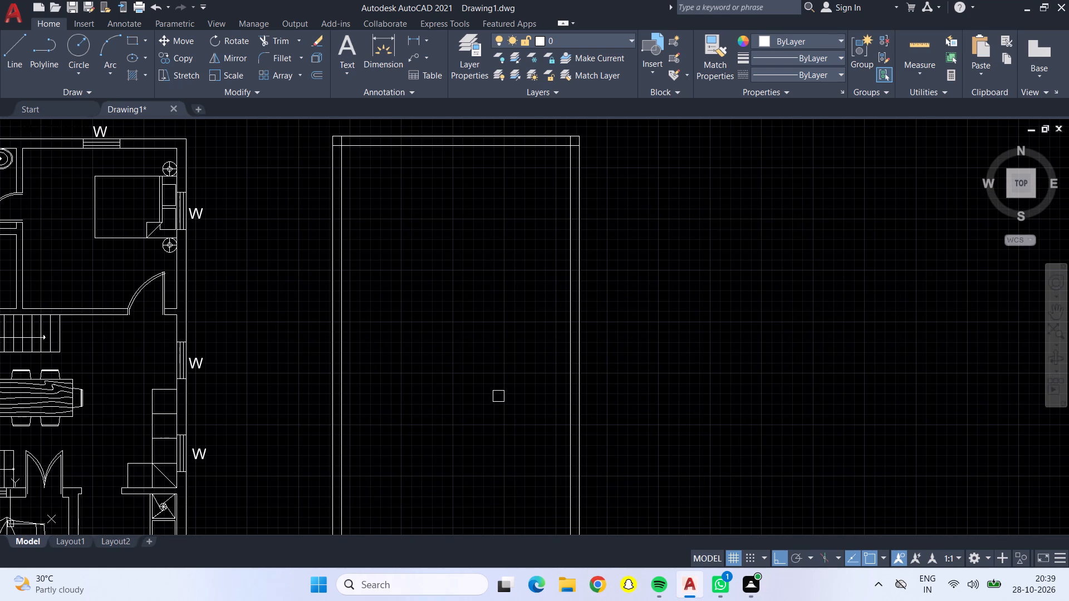
{"action": "key", "text": "Escape"}
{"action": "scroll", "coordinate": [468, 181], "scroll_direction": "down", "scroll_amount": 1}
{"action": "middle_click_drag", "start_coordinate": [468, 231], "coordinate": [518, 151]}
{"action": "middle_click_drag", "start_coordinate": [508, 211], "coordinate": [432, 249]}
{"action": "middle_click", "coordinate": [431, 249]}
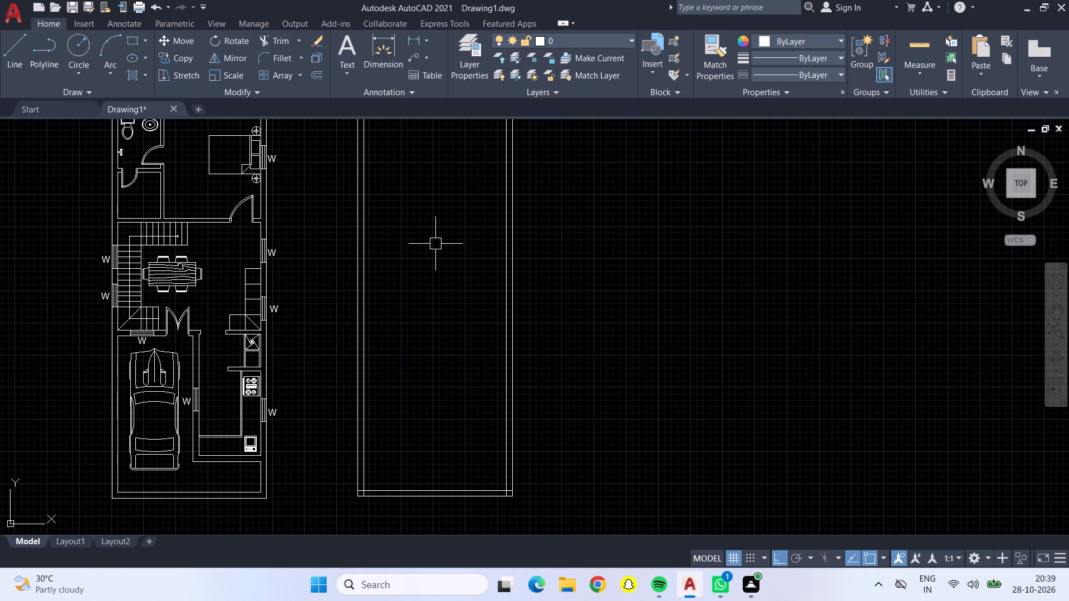
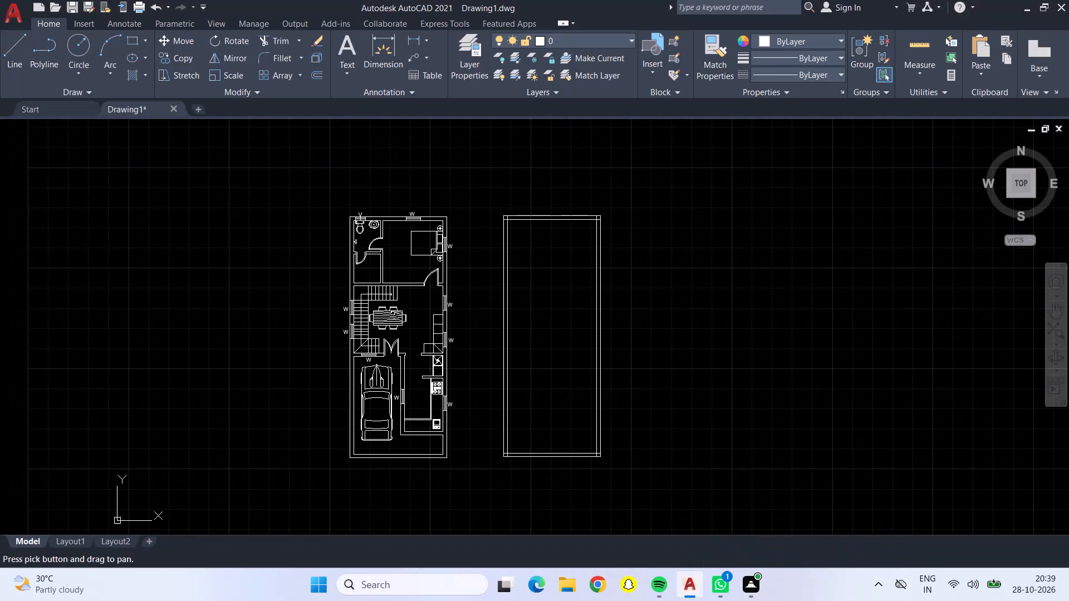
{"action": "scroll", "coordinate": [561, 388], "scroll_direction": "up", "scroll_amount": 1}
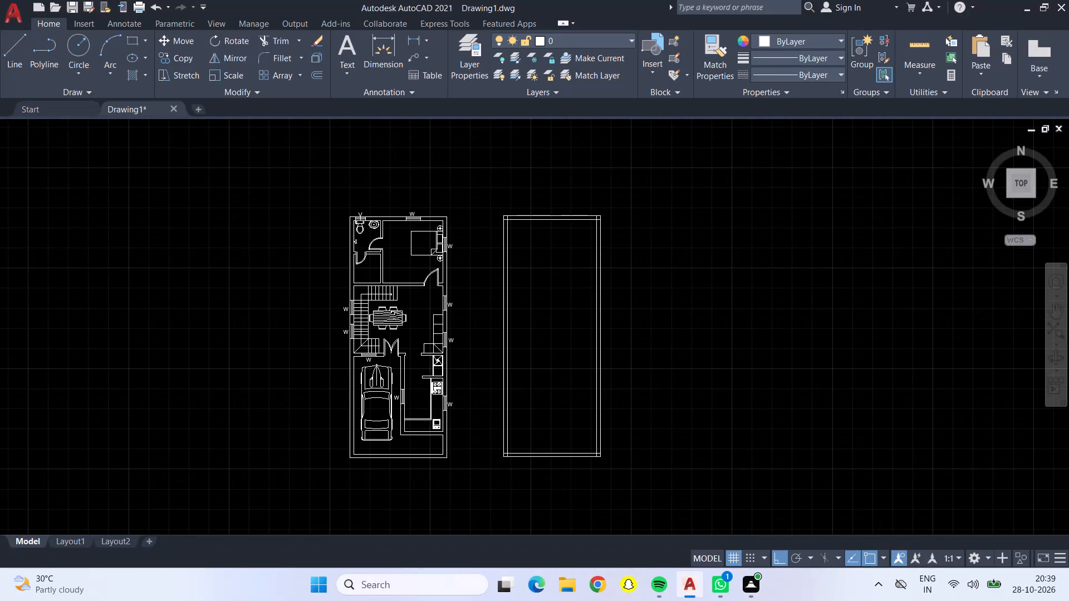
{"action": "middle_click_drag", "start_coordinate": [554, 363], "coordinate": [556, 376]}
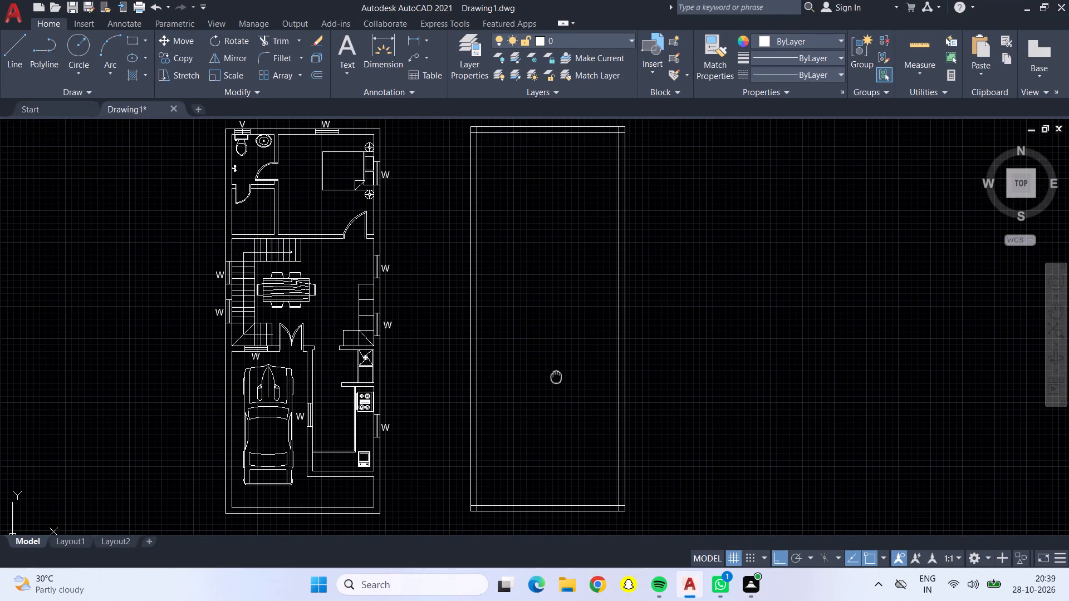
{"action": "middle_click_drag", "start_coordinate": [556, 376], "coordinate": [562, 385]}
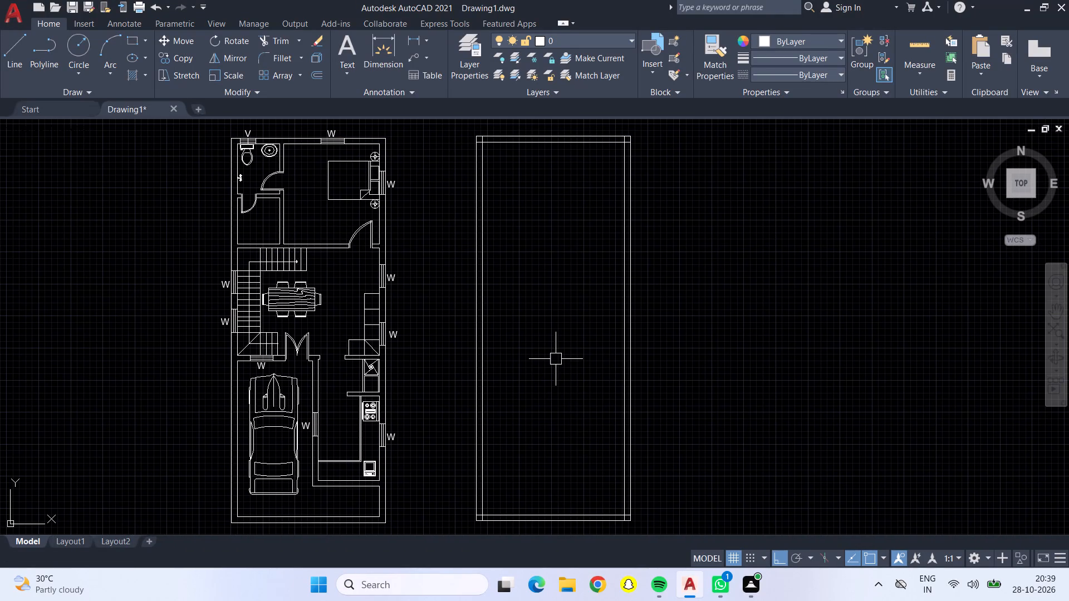
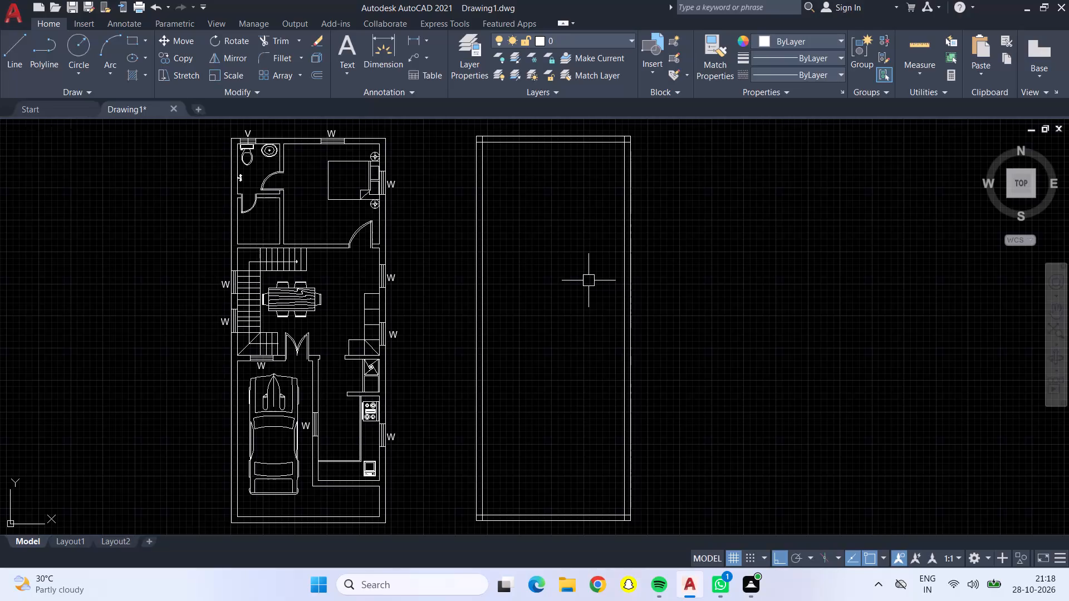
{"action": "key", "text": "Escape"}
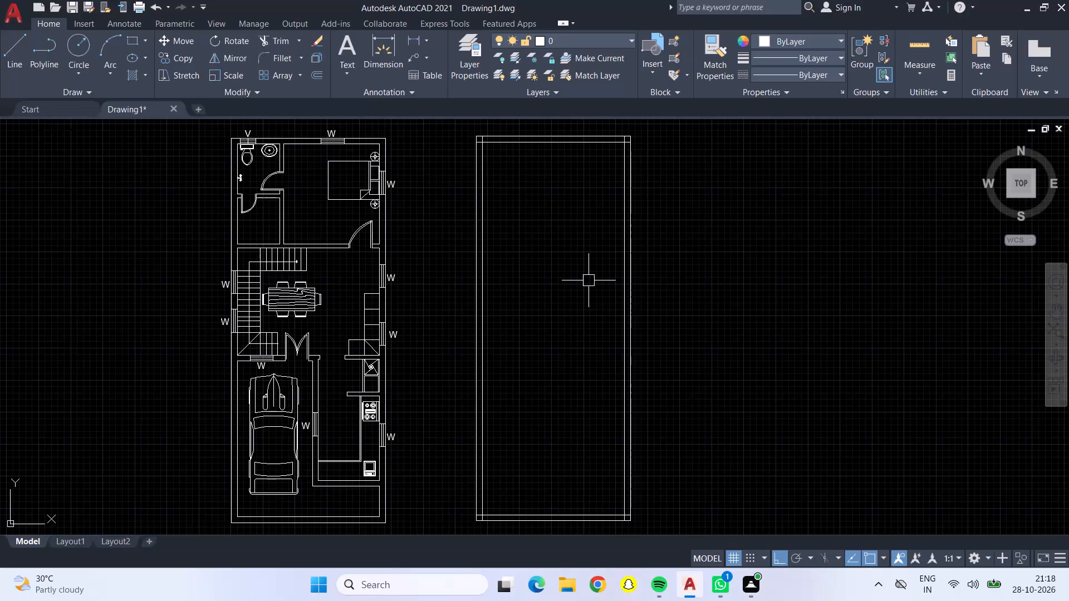
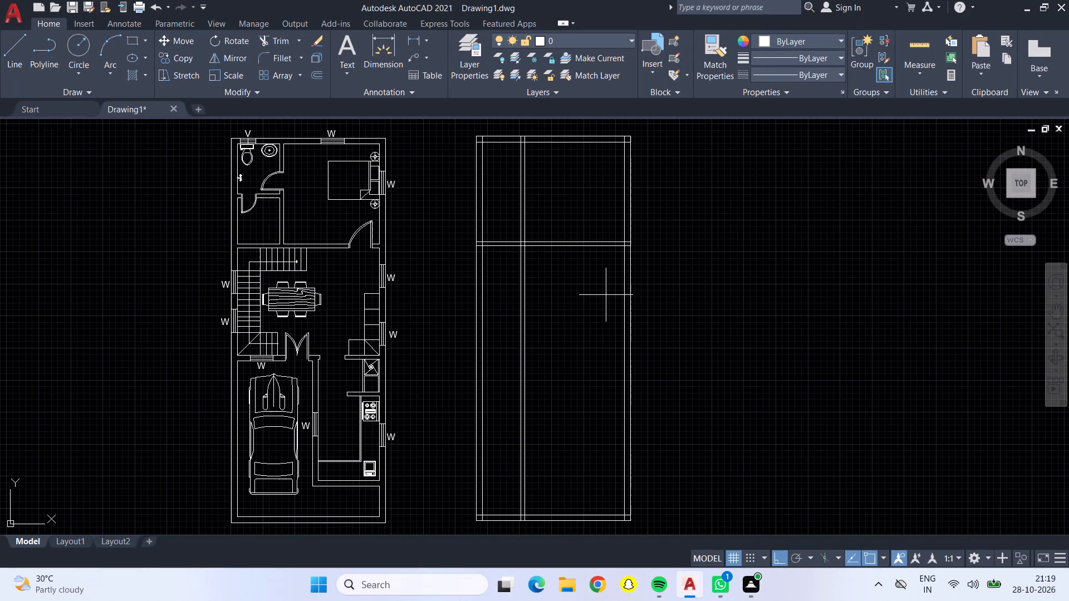
Offset the lower line of the second plan's upper horizontal wall 14' downward.
{"action": "key", "text": "Escape"}
{"action": "key", "text": "o"}
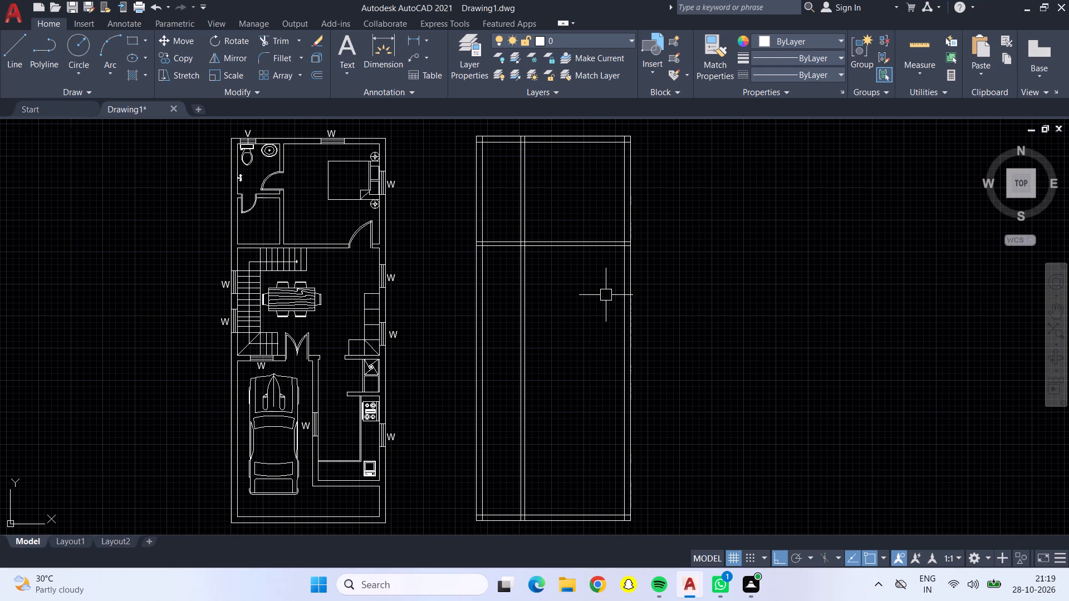
{"action": "key", "text": "Return"}
{"action": "type", "text": "14'"}
{"action": "key", "text": "Return"}
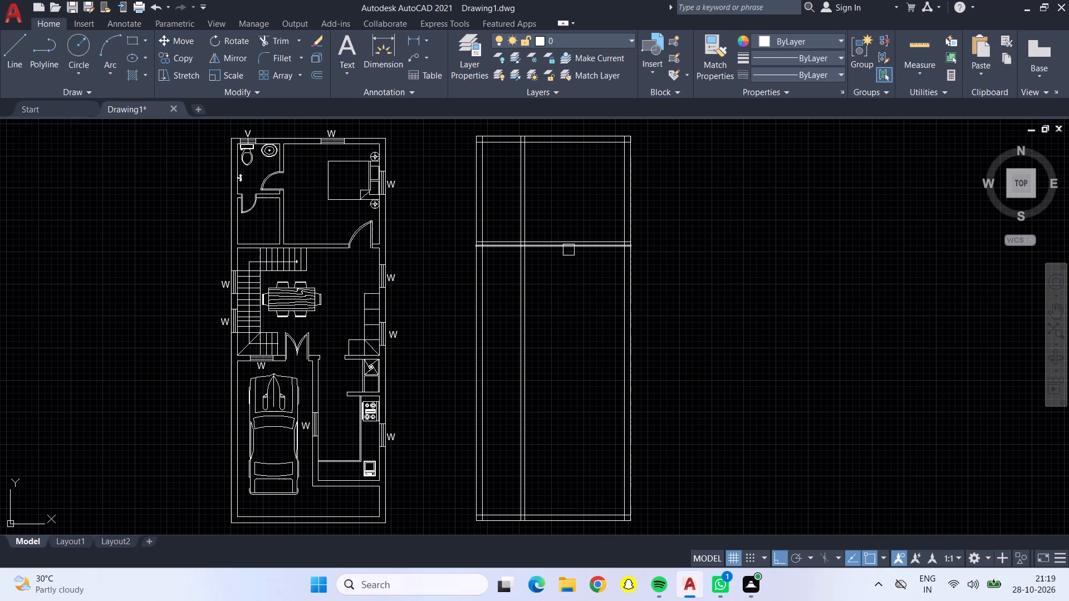
{"action": "left_click", "coordinate": [568, 249]}
{"action": "left_click", "coordinate": [570, 295]}
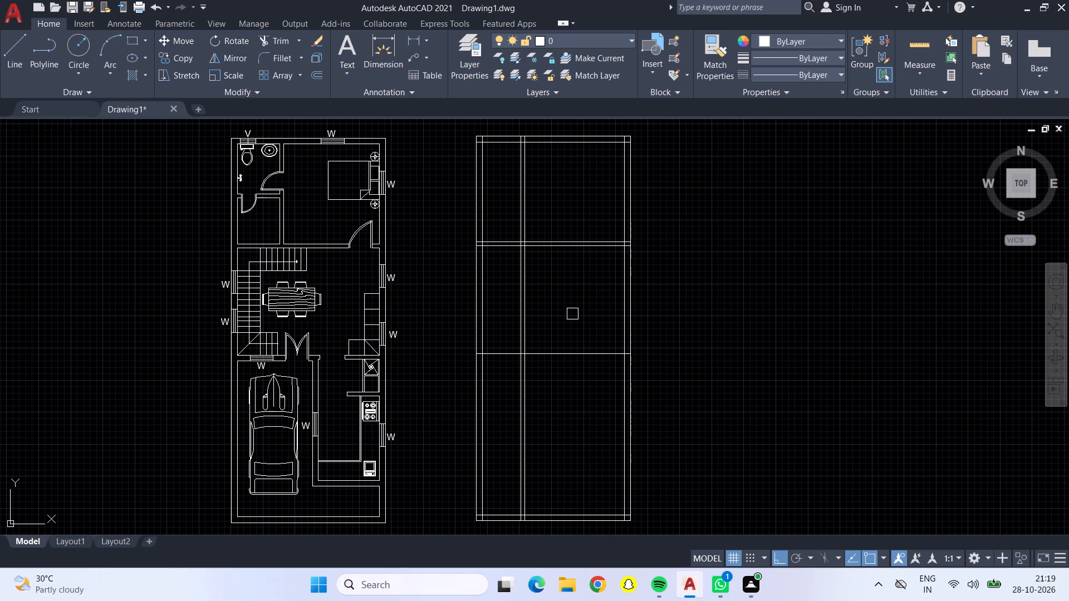
{"action": "key", "text": "Escape"}
Offset the lowest interior horizontal line of the second plan 6" downward to give the wall its thickness.
{"action": "key", "text": "o"}
{"action": "key", "text": "Return"}
{"action": "type", "text": "6\""}
{"action": "key", "text": "Return"}
{"action": "left_click", "coordinate": [571, 355]}
{"action": "left_click", "coordinate": [577, 405]}
{"action": "key", "text": "Escape"}
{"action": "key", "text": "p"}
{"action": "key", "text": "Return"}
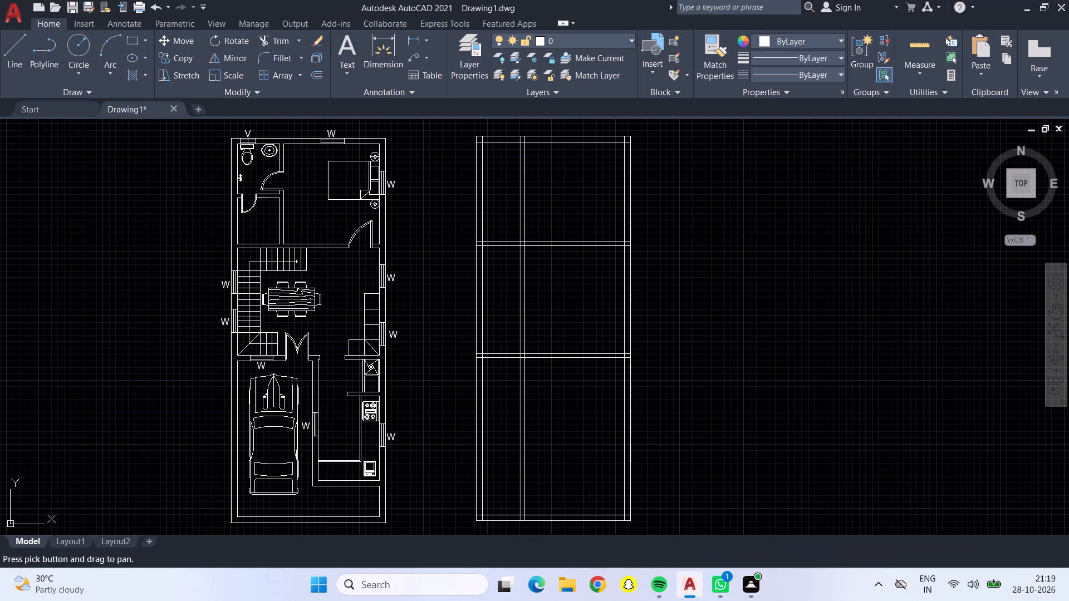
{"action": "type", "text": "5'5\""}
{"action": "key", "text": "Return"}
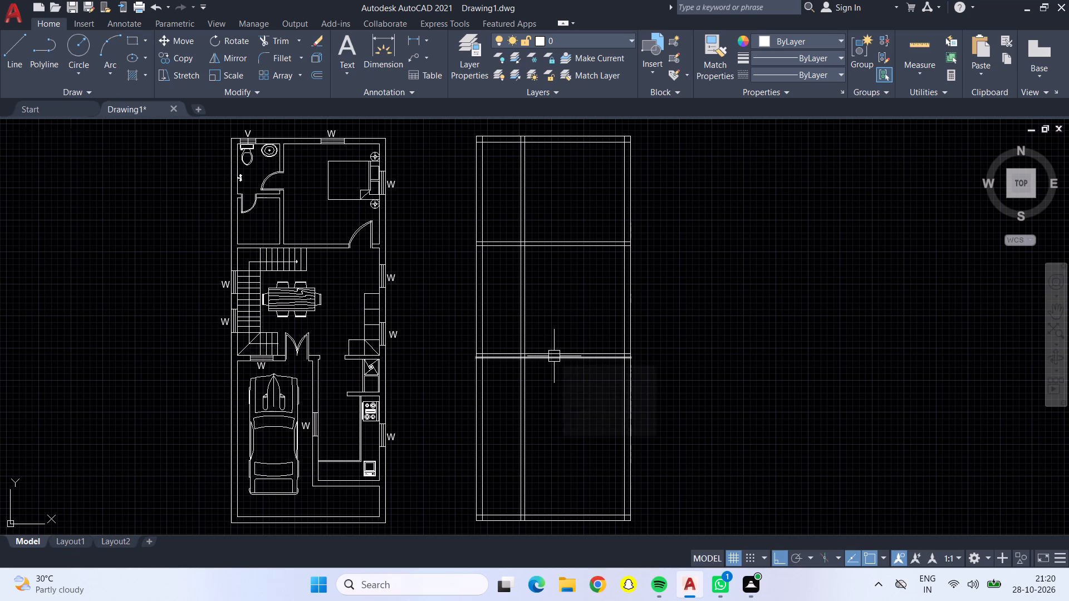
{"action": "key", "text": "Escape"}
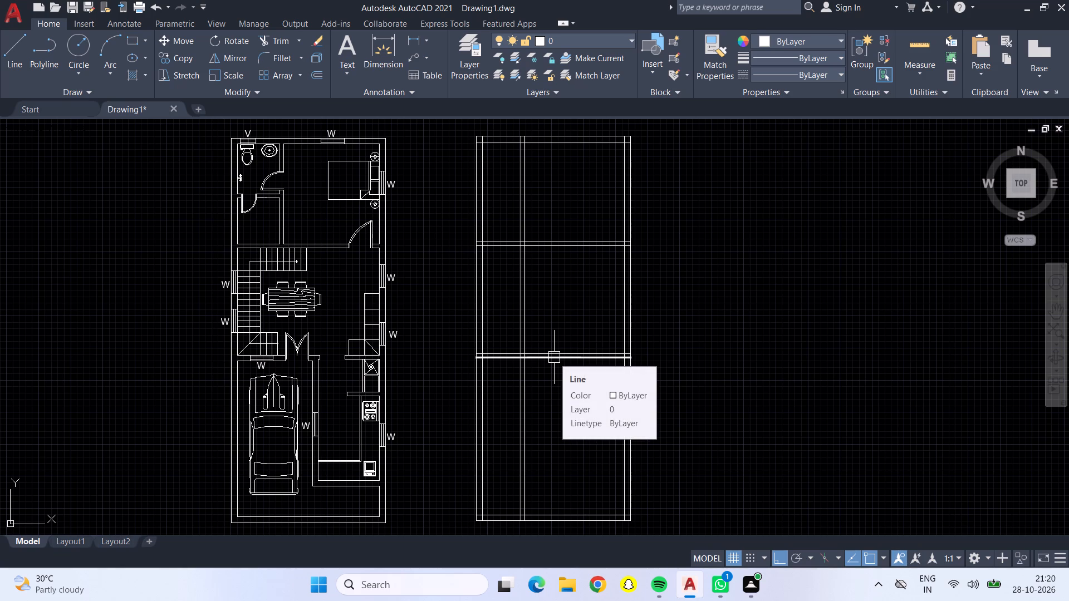
Offset the lower line of the second plan's middle horizontal wall 4'4" downward.
{"action": "key", "text": "o"}
{"action": "key", "text": "Return"}
{"action": "type", "text": "4'4"}
{"action": "key", "text": "shift+quotedbl"}
{"action": "key", "text": "Return"}
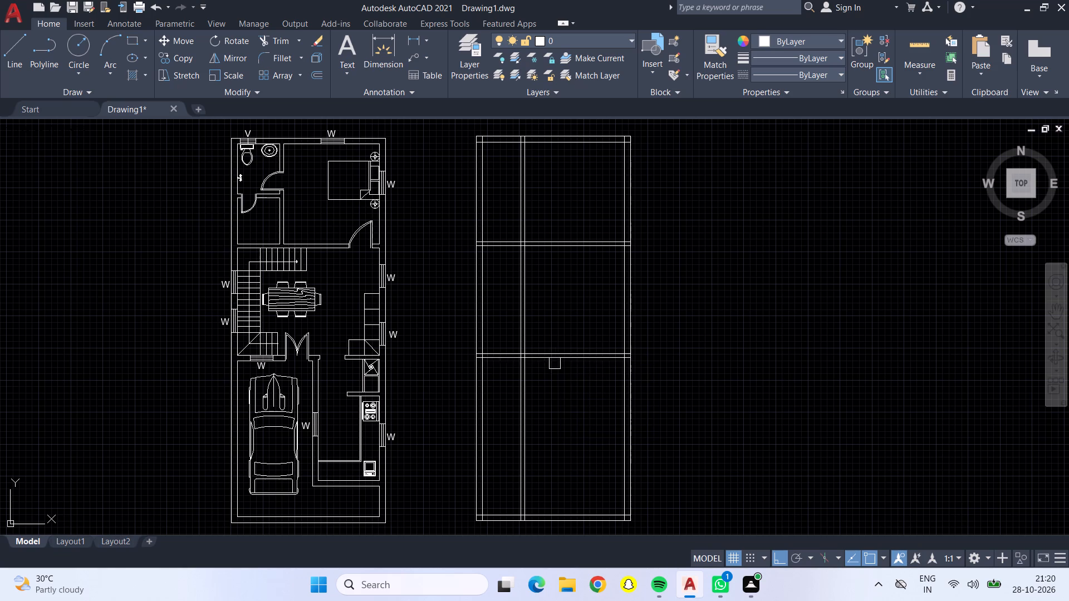
{"action": "left_click", "coordinate": [555, 356]}
{"action": "left_click", "coordinate": [561, 418]}
{"action": "key", "text": "p"}
{"action": "key", "text": "Escape"}
Offset the single horizontal line below the middle wall 6" downward to form a double-line wall.
{"action": "key", "text": "o"}
{"action": "key", "text": "Return"}
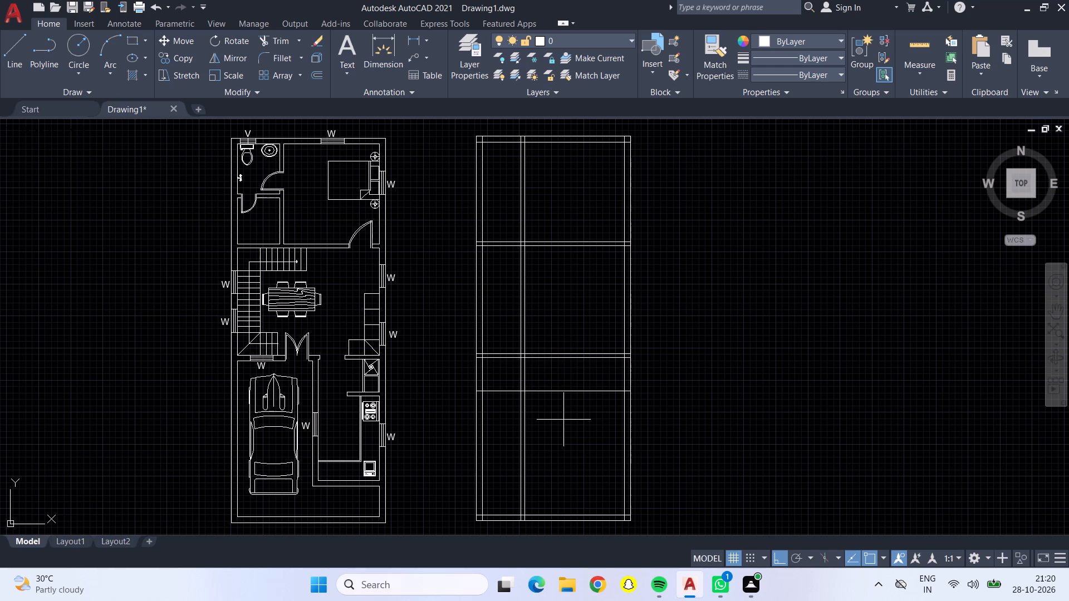
{"action": "type", "text": "6\""}
{"action": "key", "text": "Return"}
{"action": "left_click", "coordinate": [571, 392]}
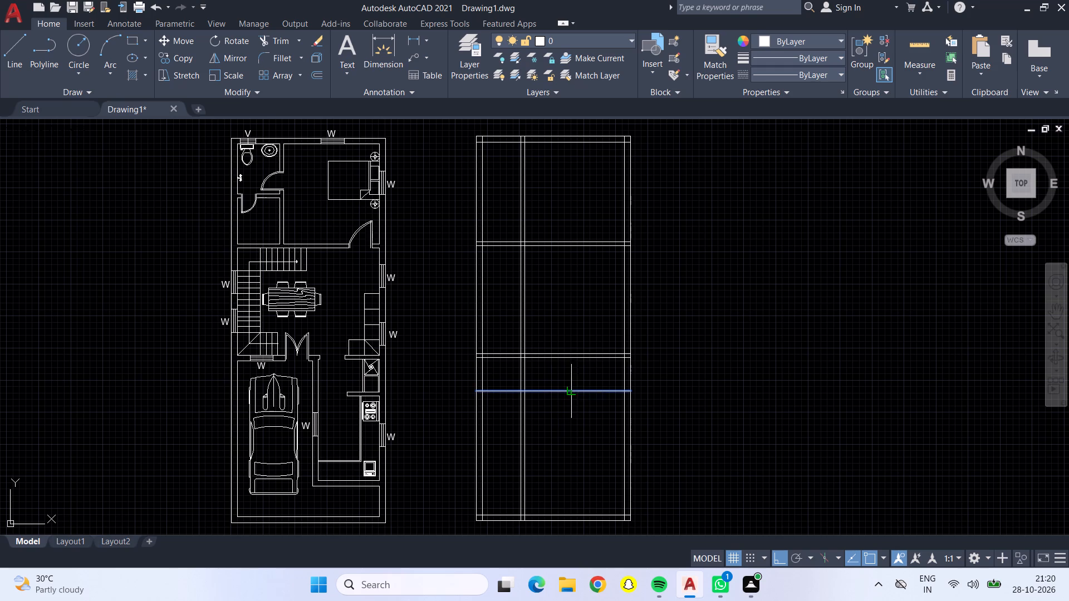
{"action": "left_click", "coordinate": [571, 420]}
{"action": "key", "text": "Escape"}
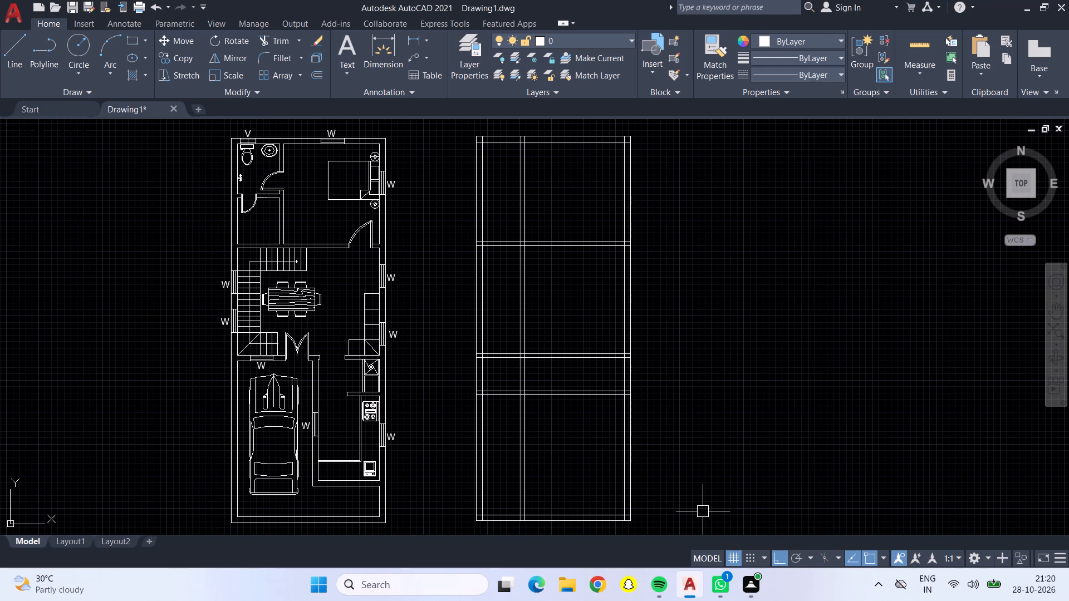
Offset the lower line of the second plan's lowest interior wall 10' downward.
{"action": "key", "text": "o"}
{"action": "key", "text": "Return"}
{"action": "type", "text": "10'"}
{"action": "key", "text": "Return"}
{"action": "left_click", "coordinate": [537, 399]}
{"action": "left_click", "coordinate": [539, 423]}
{"action": "key", "text": "Escape"}
Offset the single horizontal line near the second plan's bottom end 6" downward to form a double-line wall.
{"action": "key", "text": "o"}
{"action": "key", "text": "Return"}
{"action": "type", "text": "6\""}
{"action": "key", "text": "Return"}
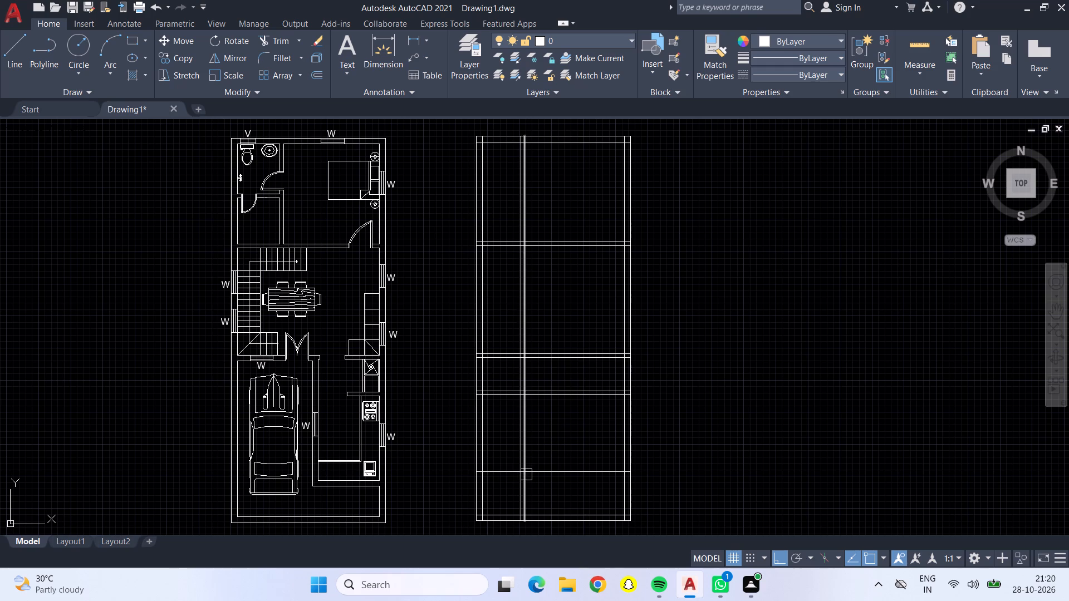
{"action": "left_click", "coordinate": [532, 474]}
{"action": "left_click", "coordinate": [559, 503]}
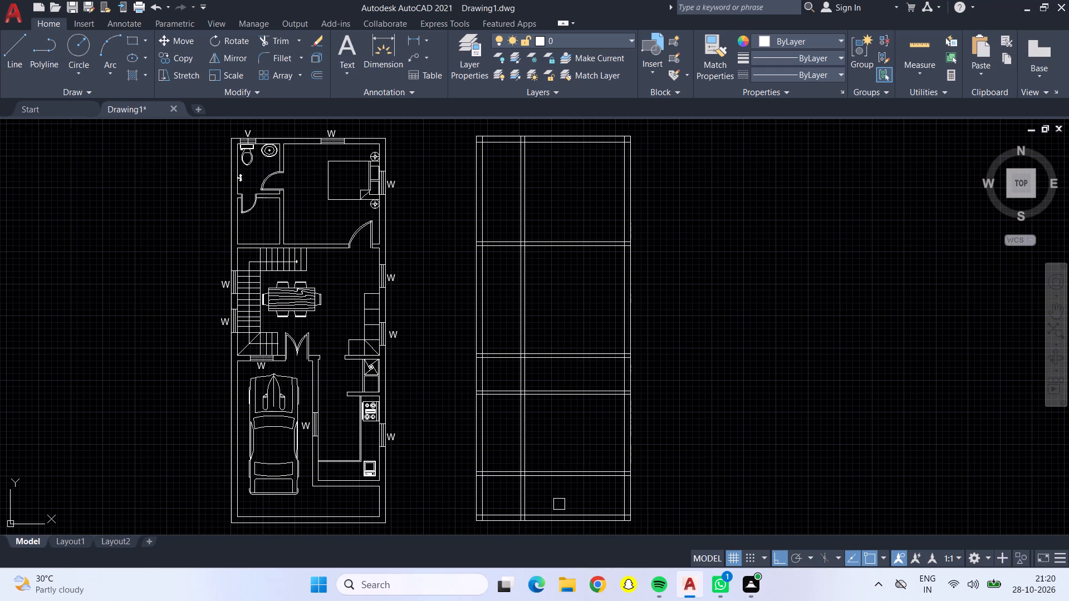
{"action": "key", "text": "Escape"}
{"action": "key", "text": "Escape"}
Trim the vertical interior wall lines in the four spaces below the second plan's uppermost horizontal wall.
{"action": "left_click", "coordinate": [262, 37]}
{"action": "left_click_drag", "start_coordinate": [507, 302], "coordinate": [545, 308]}
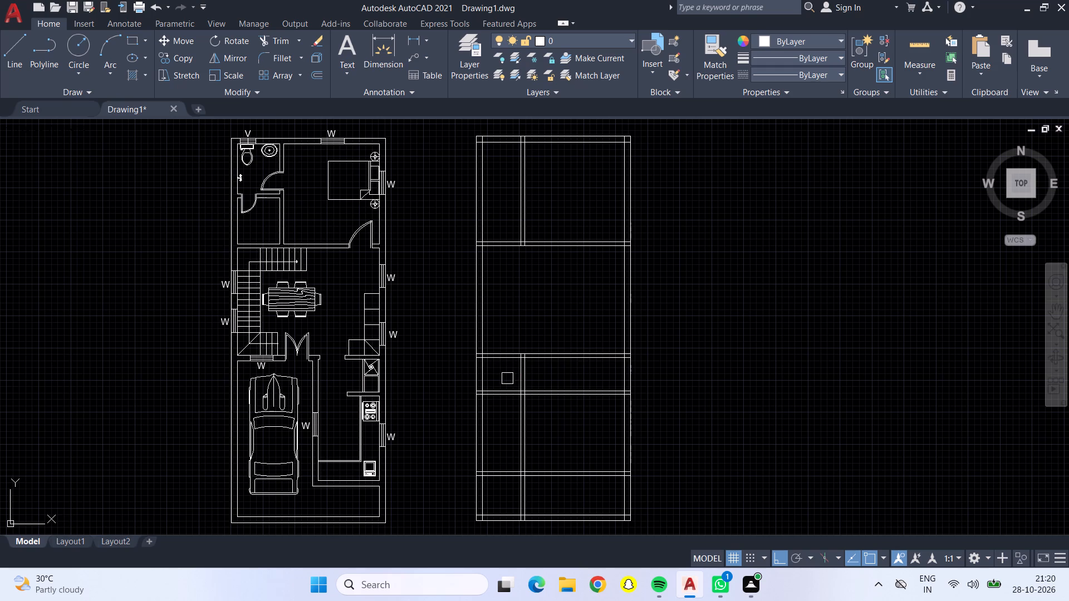
{"action": "left_click_drag", "start_coordinate": [507, 371], "coordinate": [528, 370]}
{"action": "left_click_drag", "start_coordinate": [508, 403], "coordinate": [523, 411]}
{"action": "left_click", "coordinate": [523, 411]}
{"action": "left_click_drag", "start_coordinate": [512, 485], "coordinate": [522, 489]}
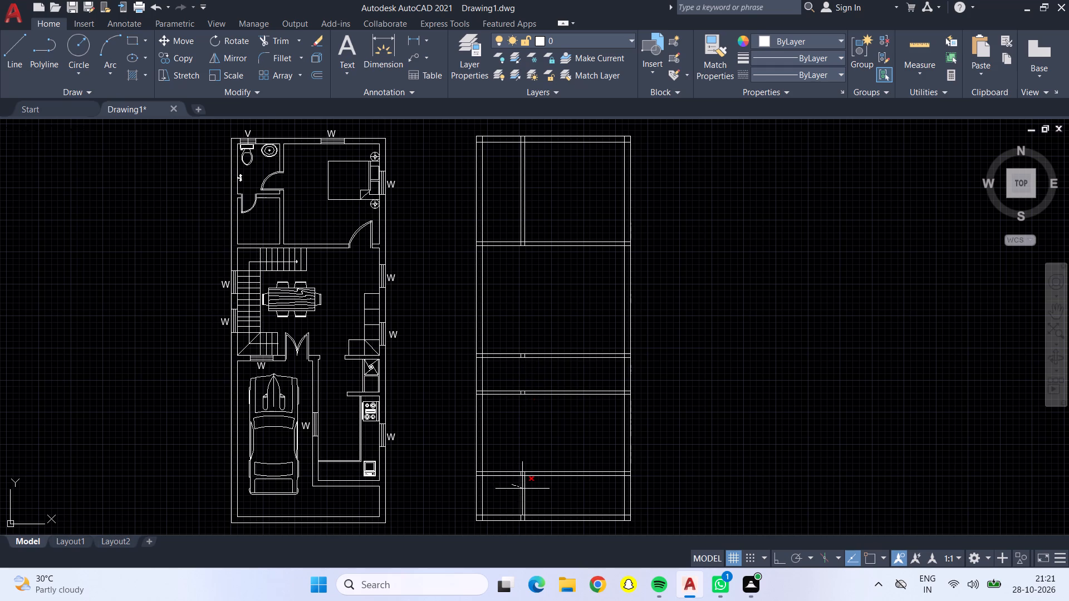
{"action": "left_click_drag", "start_coordinate": [522, 489], "coordinate": [529, 491]}
{"action": "key", "text": "Escape"}
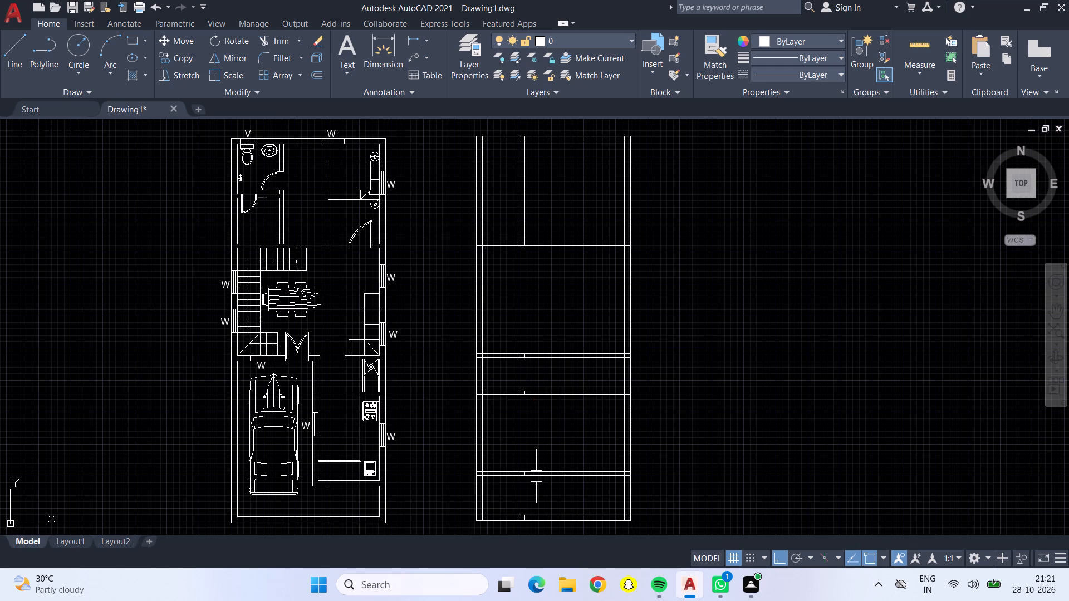
Offset the inner line of the second plan's left outer wall 9' toward the interior.
{"action": "key", "text": "o"}
{"action": "key", "text": "Return"}
{"action": "type", "text": "9'"}
{"action": "key", "text": "Return"}
{"action": "key", "text": "shift+quotedbl"}
{"action": "key", "text": "Return"}
{"action": "left_click", "coordinate": [482, 364]}
{"action": "left_click", "coordinate": [559, 371]}
{"action": "key", "text": "Escape"}
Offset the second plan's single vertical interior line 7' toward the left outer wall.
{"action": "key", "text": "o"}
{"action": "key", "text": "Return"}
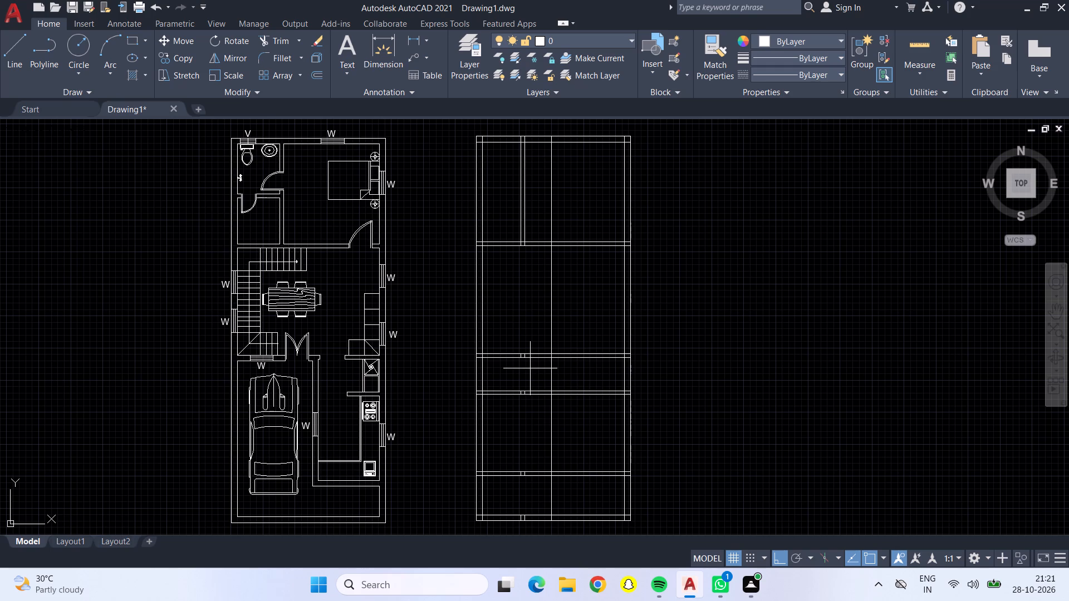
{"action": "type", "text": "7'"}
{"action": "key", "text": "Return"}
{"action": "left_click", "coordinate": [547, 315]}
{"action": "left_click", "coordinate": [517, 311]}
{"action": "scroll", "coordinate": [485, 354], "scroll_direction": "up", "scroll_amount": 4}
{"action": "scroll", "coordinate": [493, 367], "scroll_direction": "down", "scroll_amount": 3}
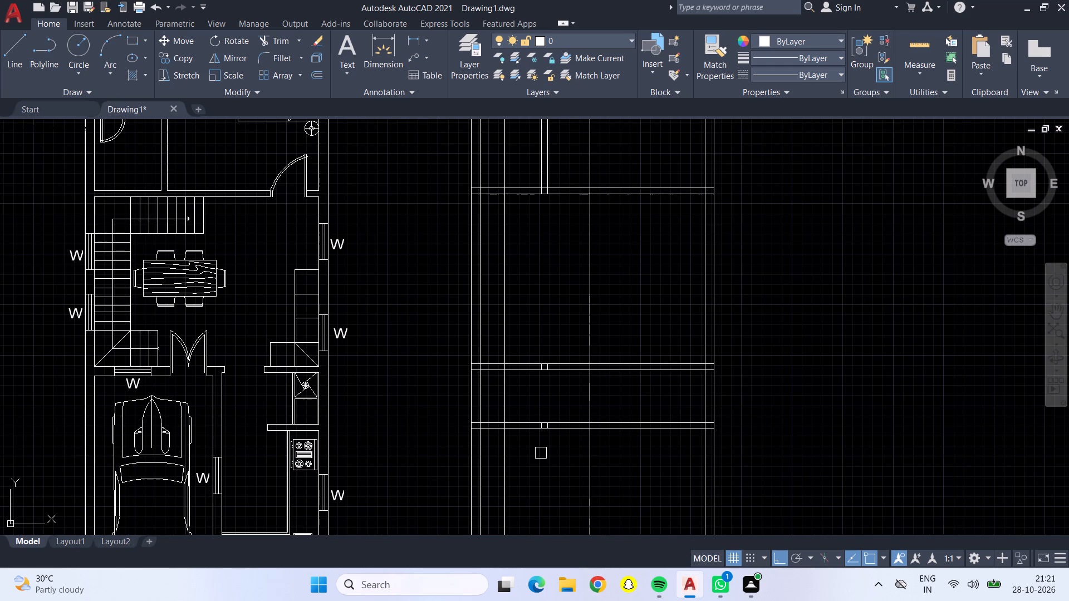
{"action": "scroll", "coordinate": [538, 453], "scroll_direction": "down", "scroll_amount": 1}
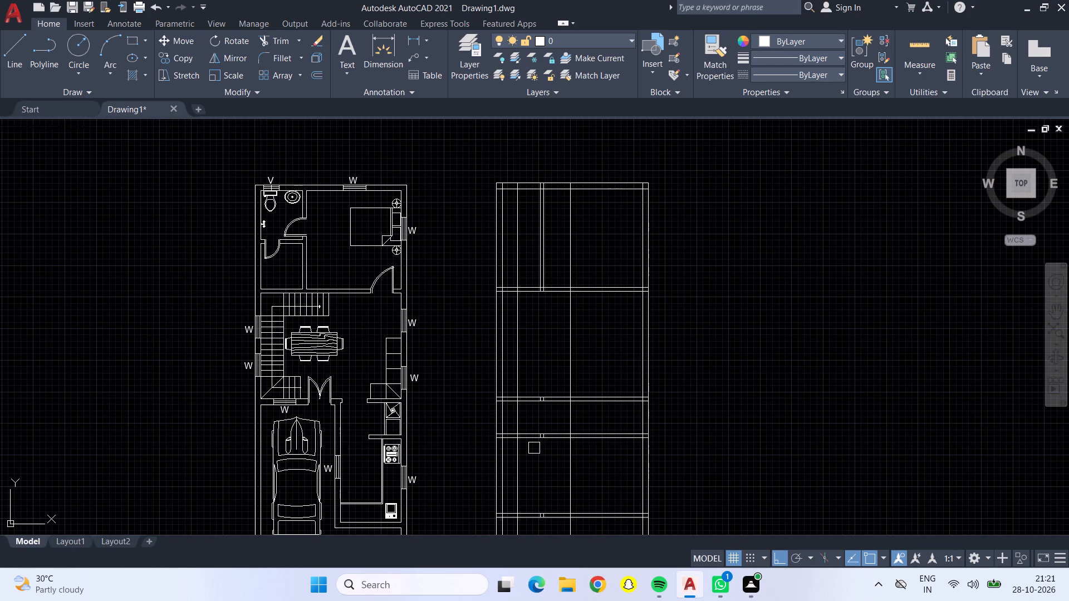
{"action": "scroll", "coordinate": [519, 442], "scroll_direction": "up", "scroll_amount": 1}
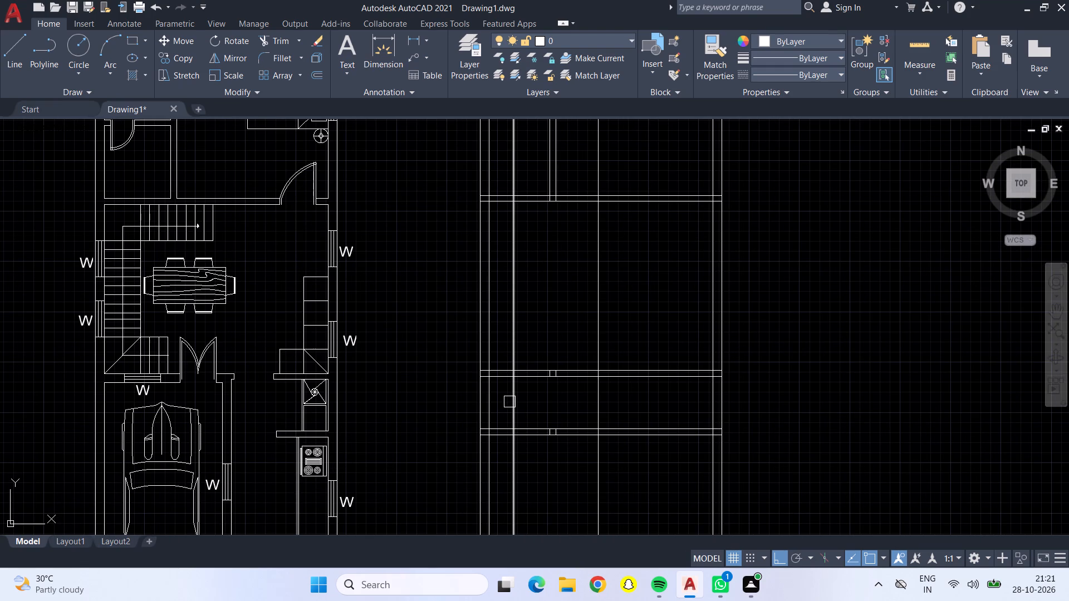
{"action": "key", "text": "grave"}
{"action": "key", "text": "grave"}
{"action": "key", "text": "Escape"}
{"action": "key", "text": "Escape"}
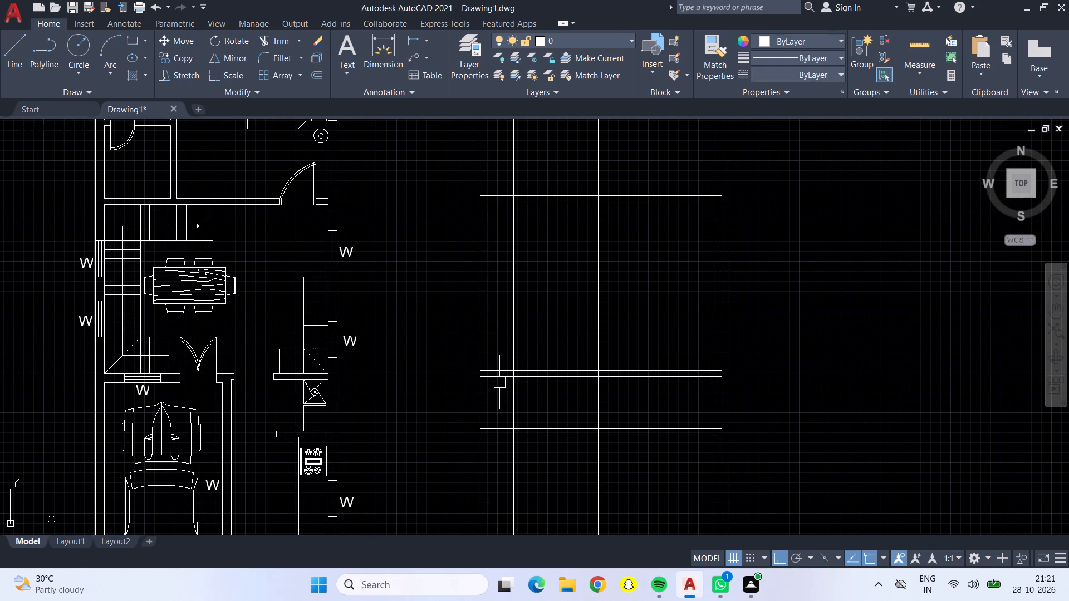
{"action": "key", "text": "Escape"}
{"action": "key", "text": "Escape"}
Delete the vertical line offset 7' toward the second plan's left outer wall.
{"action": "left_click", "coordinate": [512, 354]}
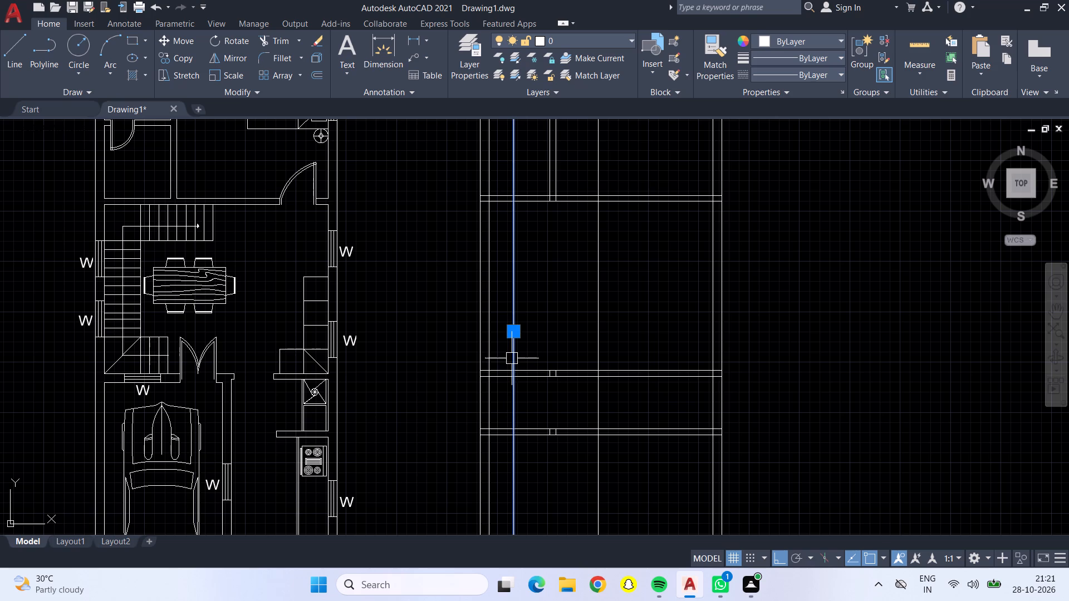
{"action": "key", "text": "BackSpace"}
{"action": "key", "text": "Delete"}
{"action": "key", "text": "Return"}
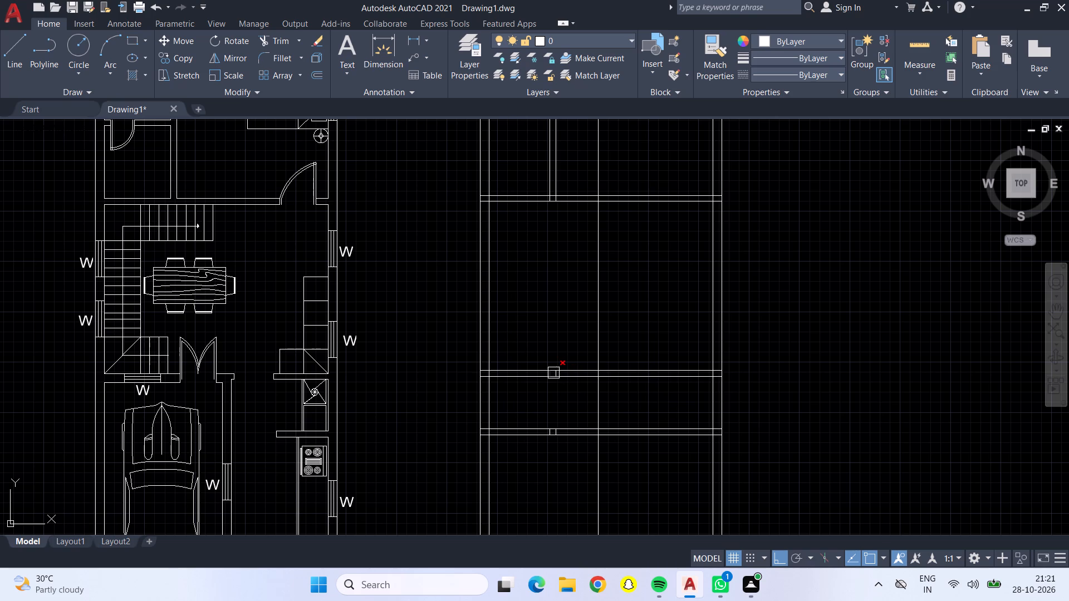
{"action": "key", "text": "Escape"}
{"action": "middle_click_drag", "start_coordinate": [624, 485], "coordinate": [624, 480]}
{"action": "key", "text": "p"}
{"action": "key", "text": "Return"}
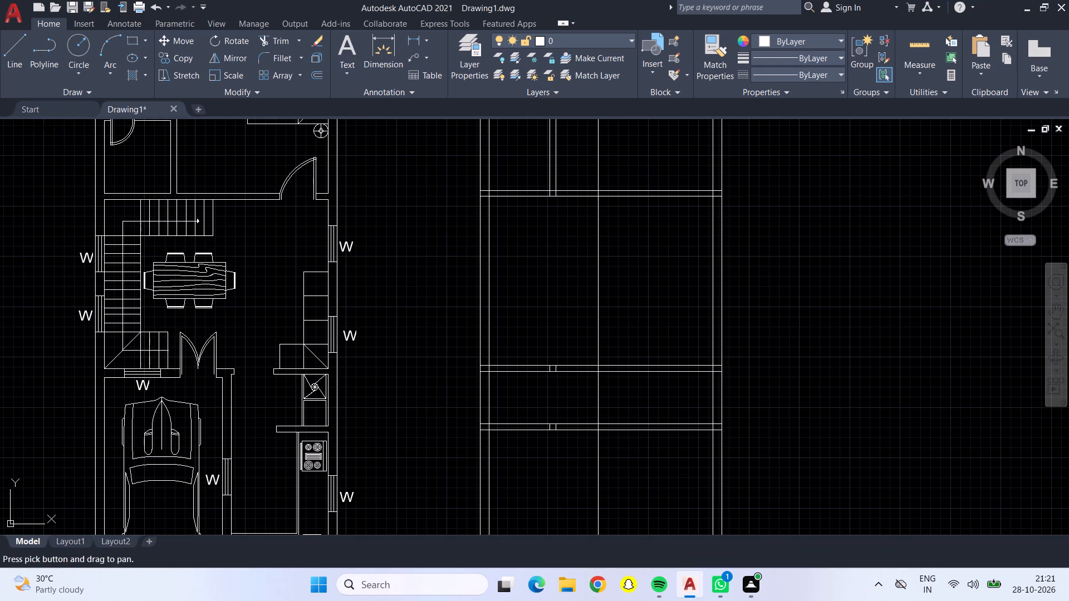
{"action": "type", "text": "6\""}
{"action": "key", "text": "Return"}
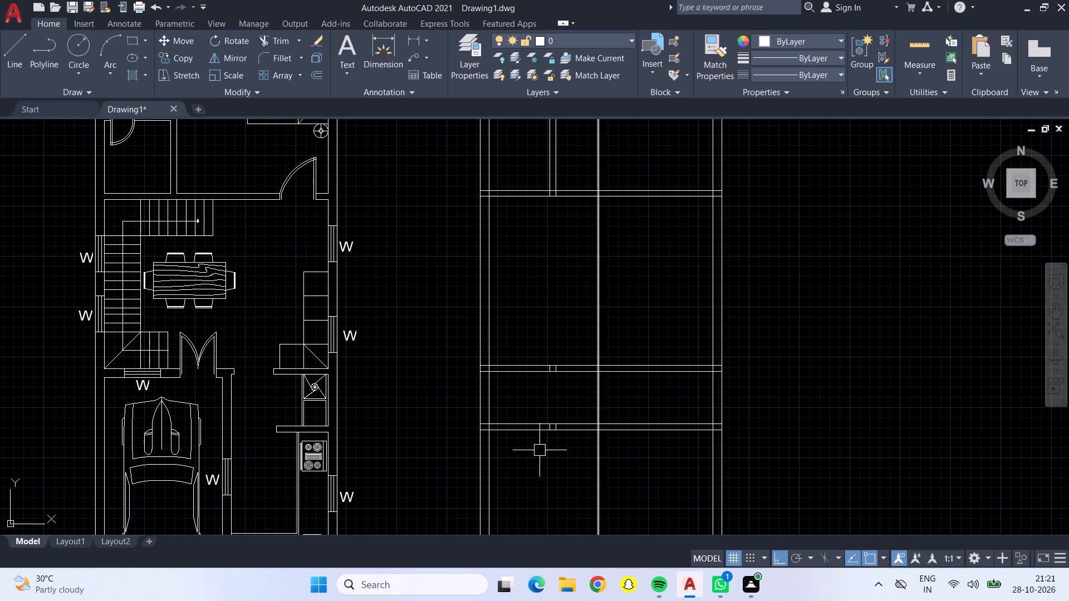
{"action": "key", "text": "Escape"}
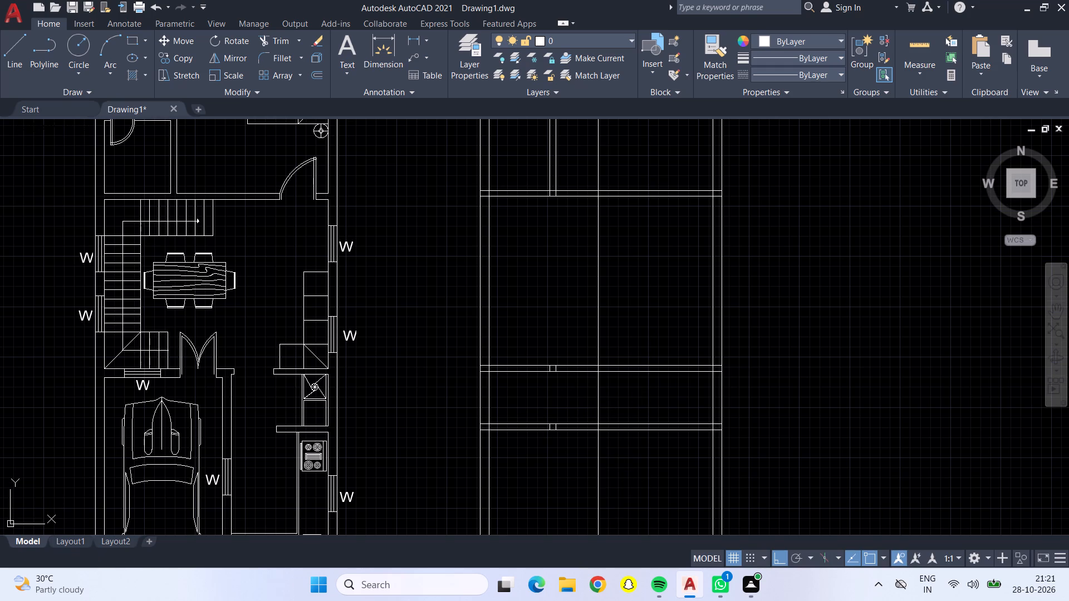
Offset the second plan's single vertical interior line 6" to its left to form a double-line wall.
{"action": "key", "text": "o"}
{"action": "key", "text": "Return"}
{"action": "type", "text": "6\""}
{"action": "key", "text": "Return"}
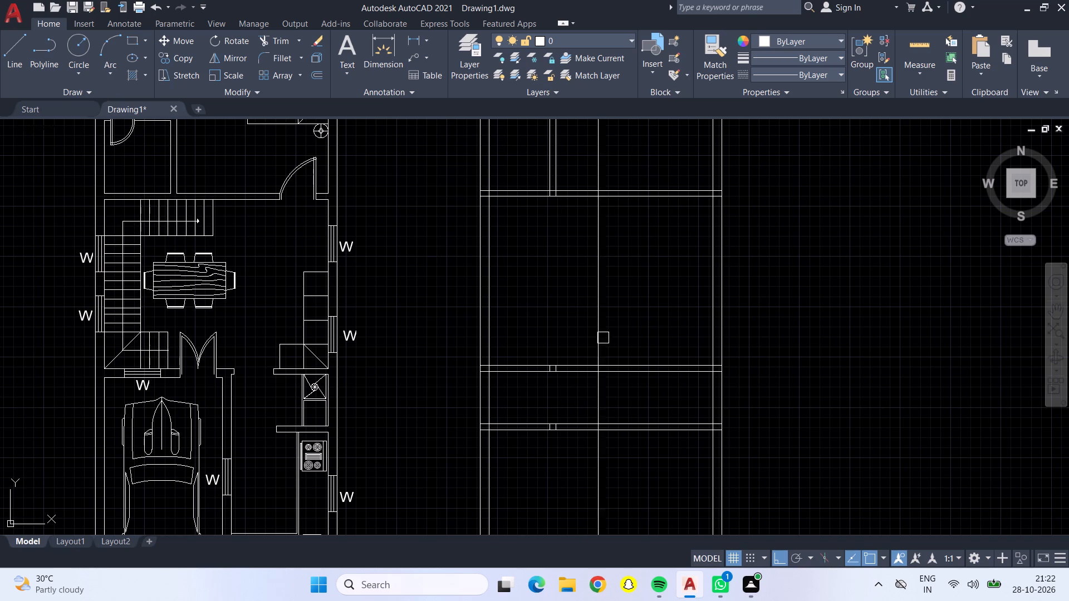
{"action": "left_click", "coordinate": [596, 337]}
{"action": "left_click", "coordinate": [567, 313]}
{"action": "key", "text": "Return"}
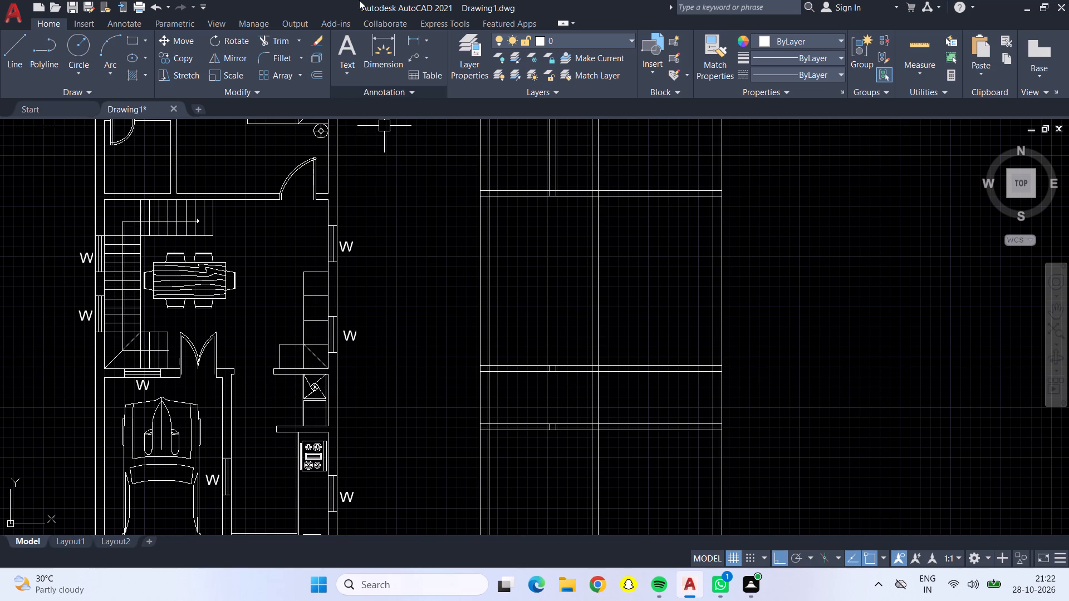
Trim the new vertical double line above the uppermost horizontal wall, between the first and second horizontal walls, and below the third.
{"action": "left_click", "coordinate": [284, 42]}
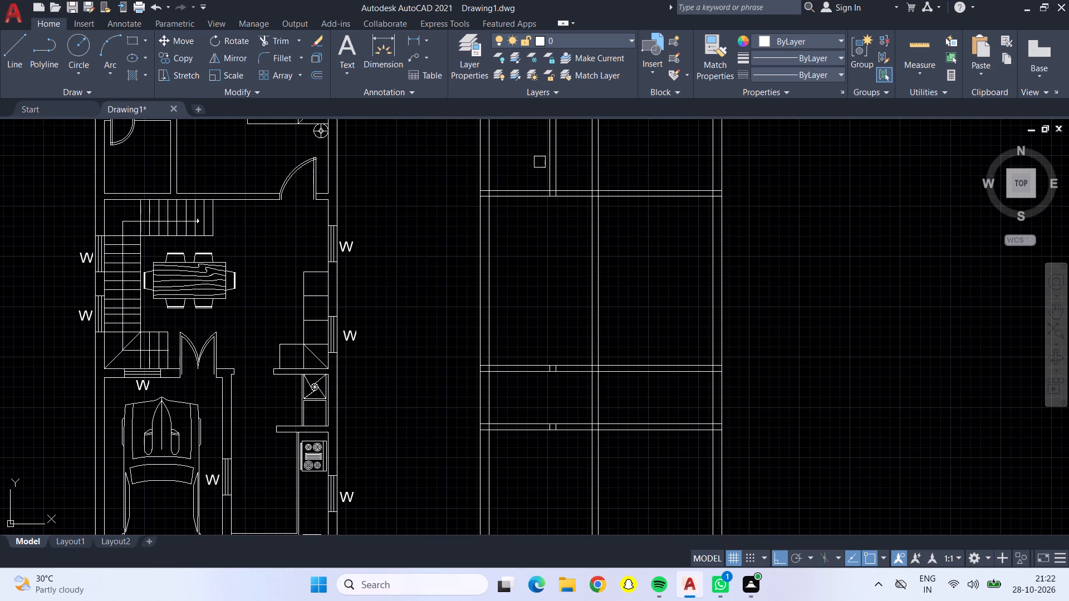
{"action": "left_click_drag", "start_coordinate": [578, 146], "coordinate": [609, 158]}
{"action": "left_click_drag", "start_coordinate": [571, 456], "coordinate": [587, 460]}
{"action": "left_click_drag", "start_coordinate": [587, 460], "coordinate": [616, 471]}
{"action": "left_click_drag", "start_coordinate": [548, 308], "coordinate": [614, 319]}
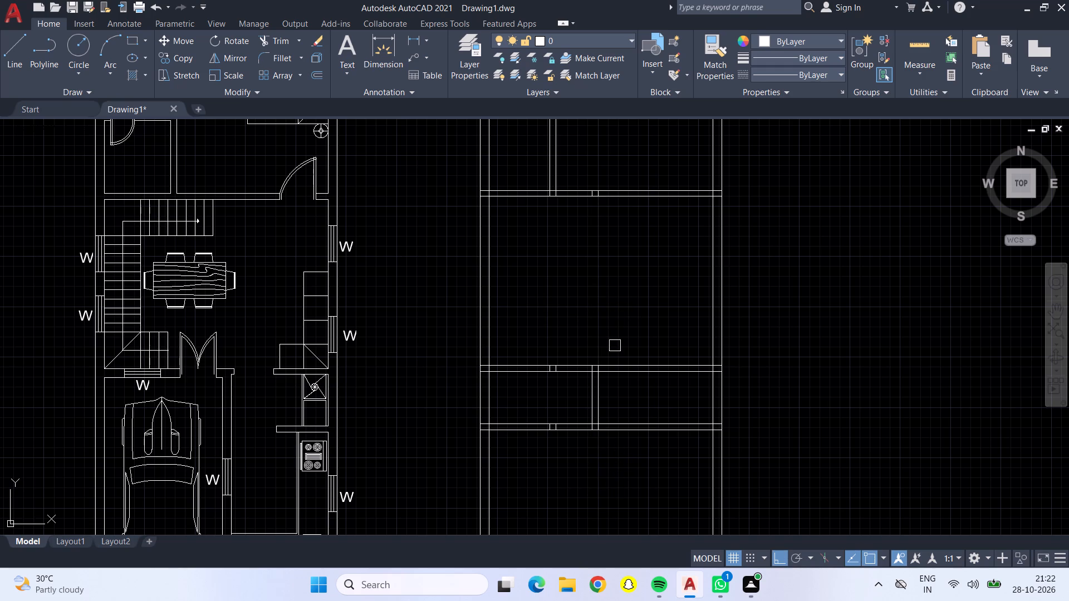
Trim the overlapping line pieces where the short vertical wall meets the second and third horizontal walls, leaving open junctions.
{"action": "scroll", "coordinate": [596, 368], "scroll_direction": "up", "scroll_amount": 5}
{"action": "left_click_drag", "start_coordinate": [516, 348], "coordinate": [555, 354]}
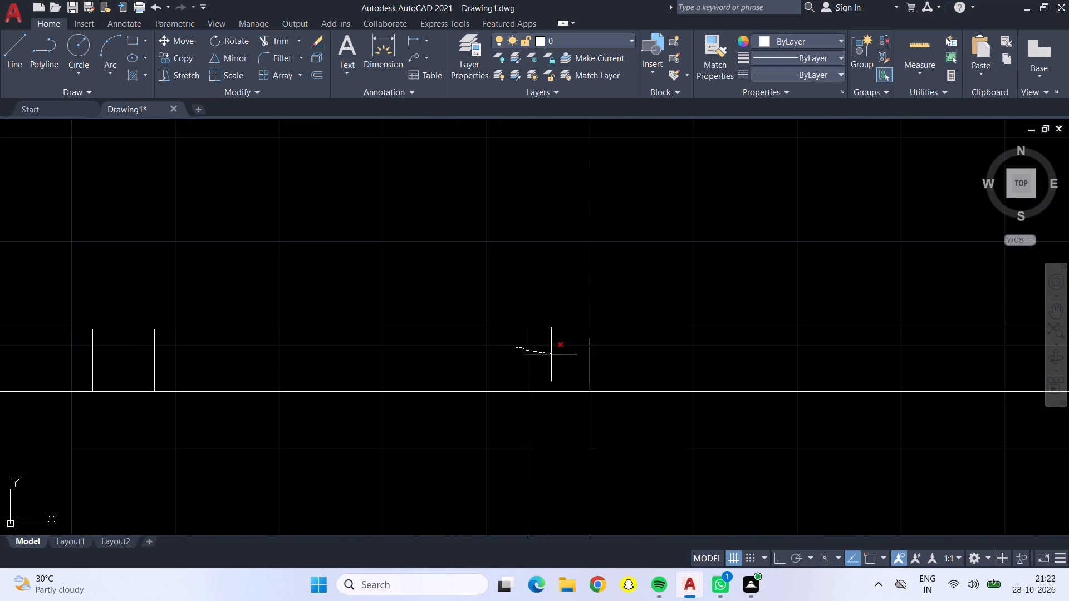
{"action": "left_click_drag", "start_coordinate": [555, 354], "coordinate": [565, 396]}
{"action": "scroll", "coordinate": [562, 393], "scroll_direction": "down", "scroll_amount": 5}
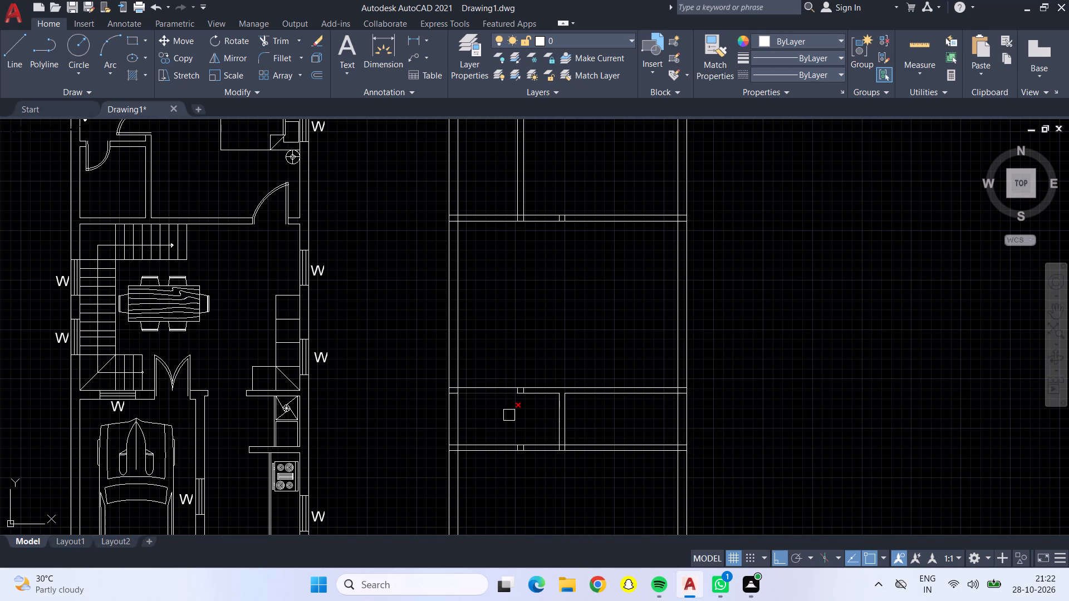
{"action": "scroll", "coordinate": [553, 457], "scroll_direction": "up", "scroll_amount": 5}
{"action": "left_click_drag", "start_coordinate": [562, 357], "coordinate": [603, 327]}
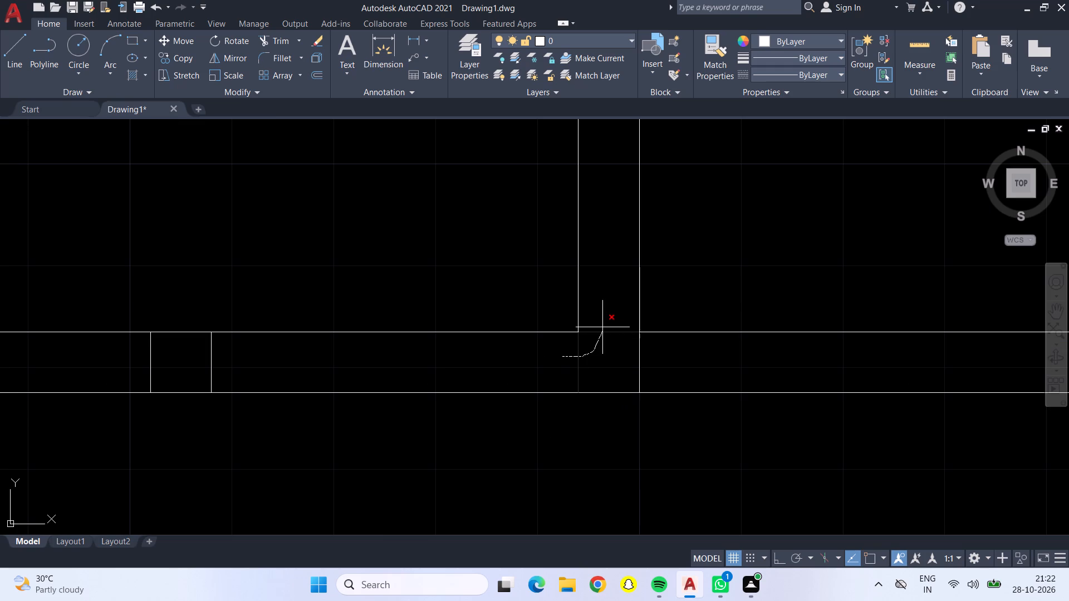
{"action": "left_click_drag", "start_coordinate": [603, 327], "coordinate": [651, 370]}
Trim the leftover pairs of short vertical stubs inside the second plan's third and second horizontal walls.
{"action": "scroll", "coordinate": [643, 378], "scroll_direction": "down", "scroll_amount": 4}
{"action": "scroll", "coordinate": [560, 379], "scroll_direction": "up", "scroll_amount": 3}
{"action": "scroll", "coordinate": [560, 379], "scroll_direction": "down", "scroll_amount": 1}
{"action": "scroll", "coordinate": [560, 379], "scroll_direction": "up", "scroll_amount": 2}
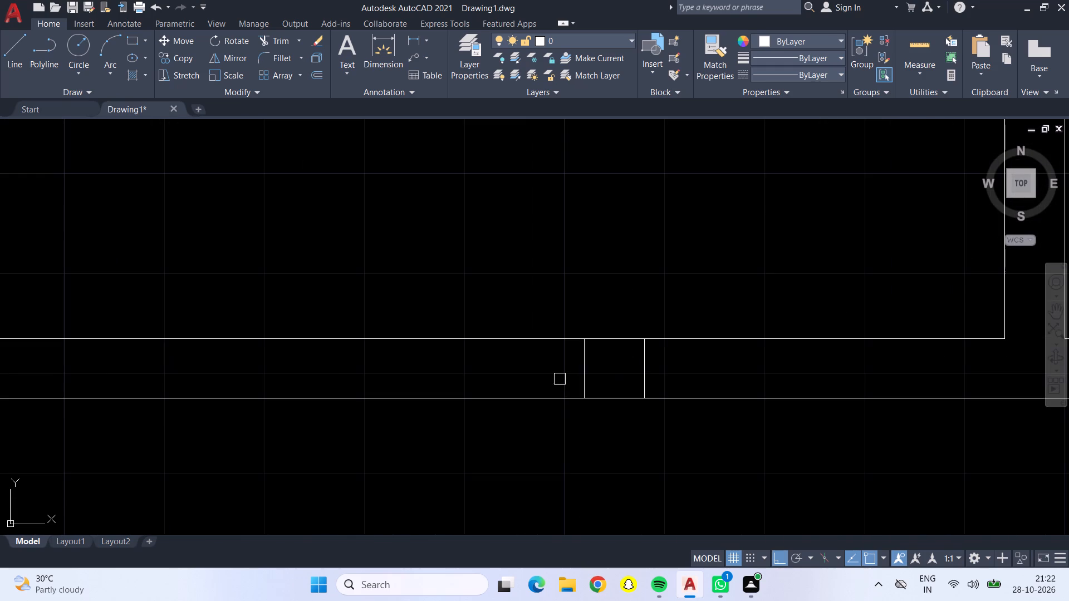
{"action": "left_click_drag", "start_coordinate": [558, 377], "coordinate": [665, 379]}
{"action": "scroll", "coordinate": [663, 391], "scroll_direction": "down", "scroll_amount": 5}
{"action": "scroll", "coordinate": [641, 280], "scroll_direction": "up", "scroll_amount": 5}
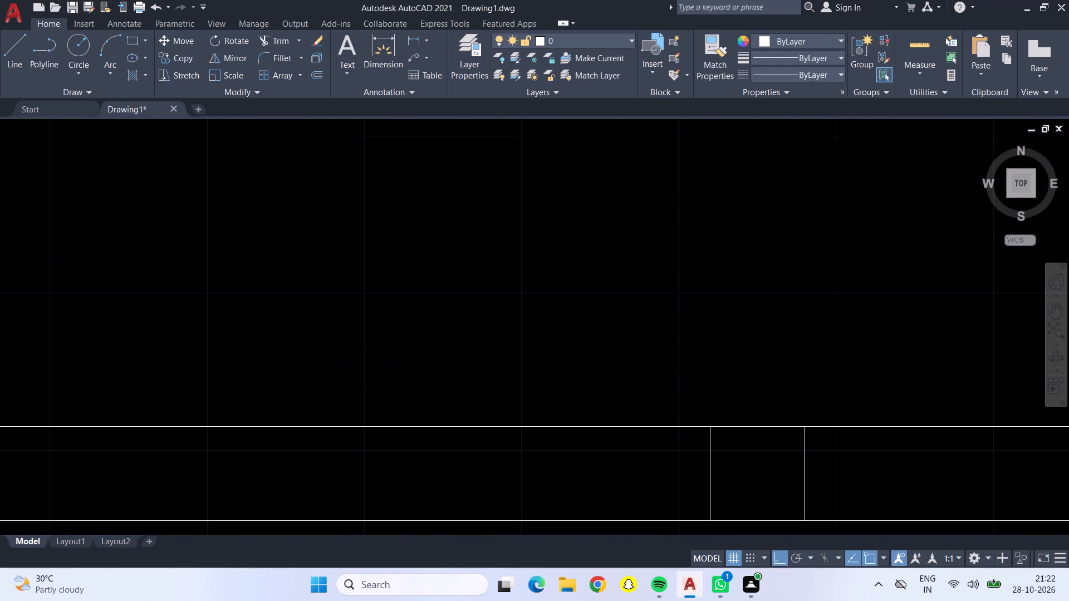
{"action": "left_click_drag", "start_coordinate": [838, 477], "coordinate": [696, 476]}
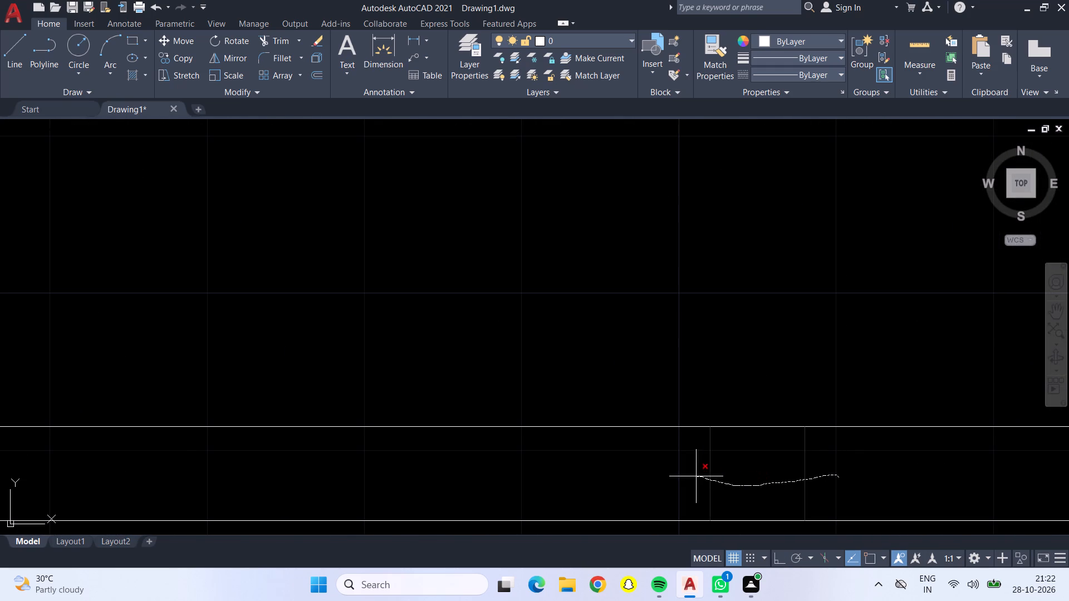
{"action": "left_click_drag", "start_coordinate": [696, 476], "coordinate": [690, 475]}
Trim the crossing lines where the second and third horizontal walls meet the second plan's left outer wall, leaving open junctions.
{"action": "scroll", "coordinate": [675, 456], "scroll_direction": "down", "scroll_amount": 5}
{"action": "scroll", "coordinate": [496, 479], "scroll_direction": "up", "scroll_amount": 5}
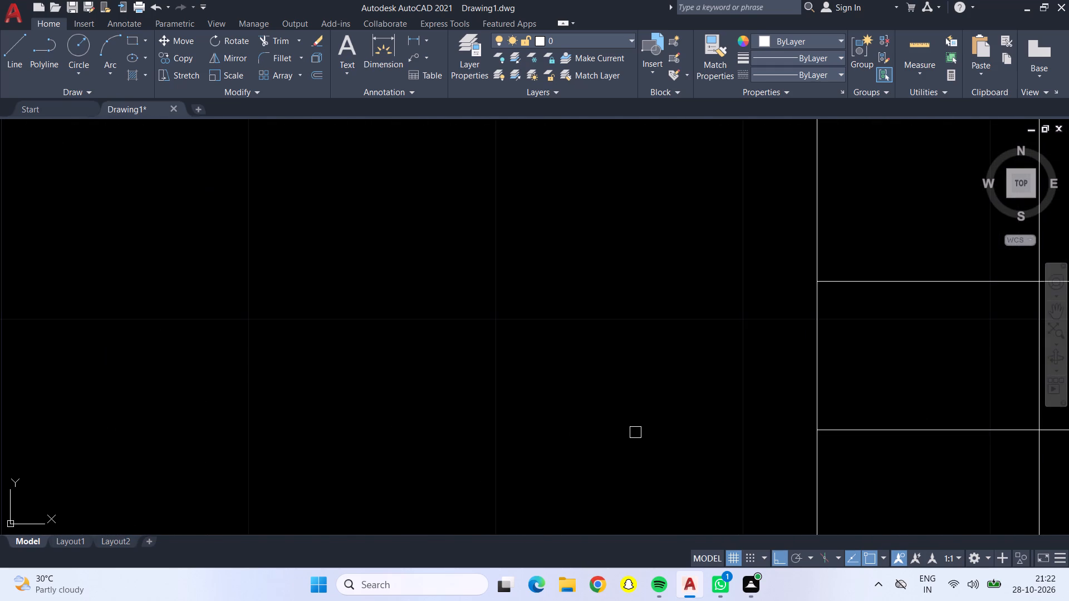
{"action": "middle_click_drag", "start_coordinate": [631, 434], "coordinate": [260, 397]}
{"action": "left_click_drag", "start_coordinate": [596, 170], "coordinate": [638, 338]}
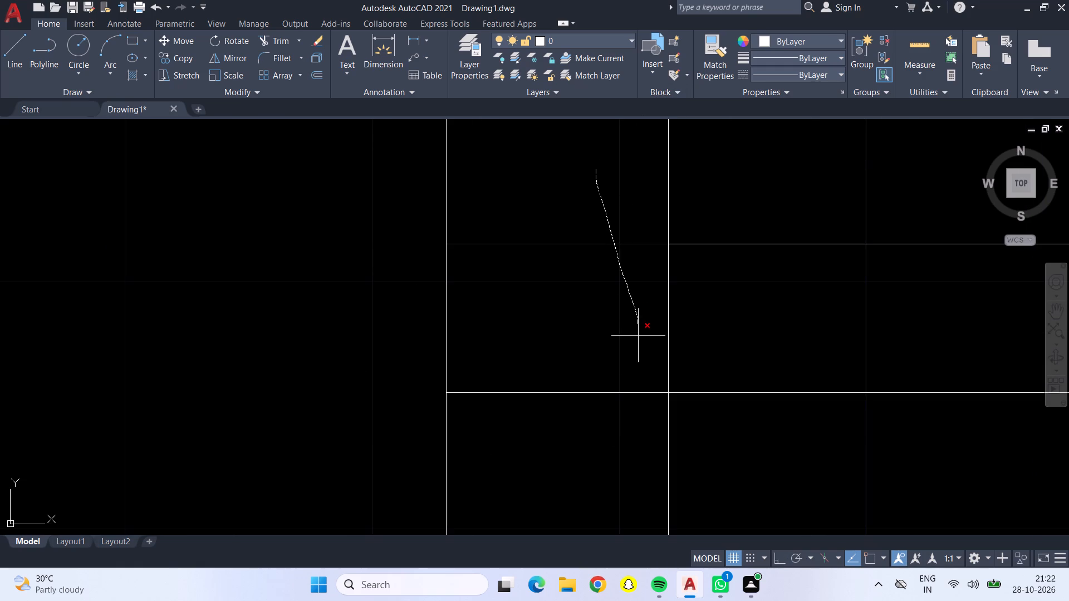
{"action": "left_click_drag", "start_coordinate": [638, 338], "coordinate": [704, 336]}
{"action": "scroll", "coordinate": [704, 336], "scroll_direction": "down", "scroll_amount": 5}
{"action": "middle_click_drag", "start_coordinate": [753, 411], "coordinate": [675, 361]}
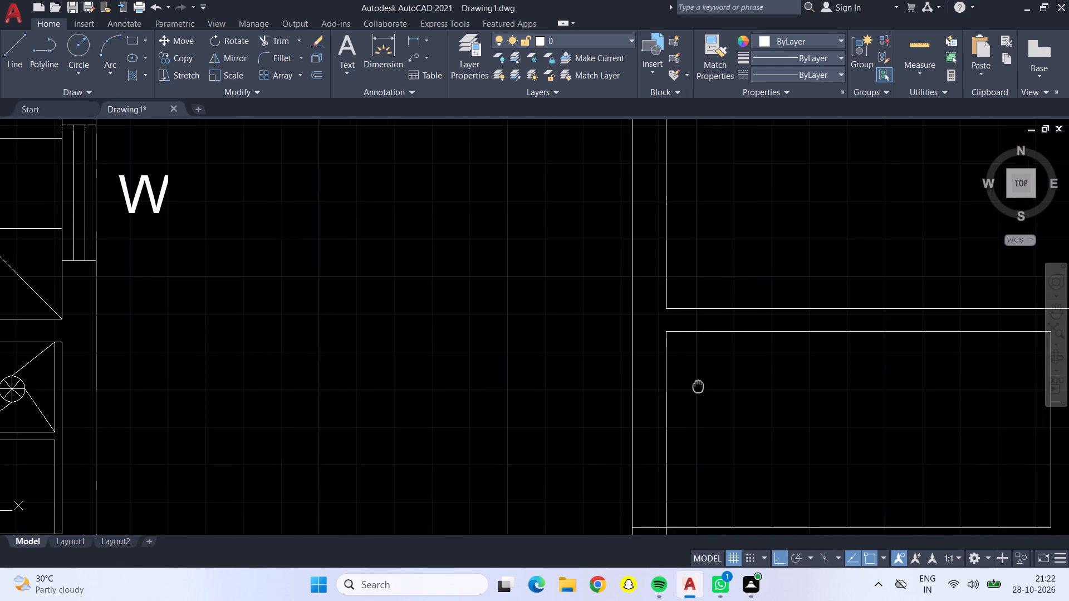
{"action": "middle_click_drag", "start_coordinate": [675, 361], "coordinate": [639, 212]}
{"action": "scroll", "coordinate": [638, 206], "scroll_direction": "down", "scroll_amount": 2}
{"action": "scroll", "coordinate": [604, 269], "scroll_direction": "up", "scroll_amount": 6}
{"action": "middle_click_drag", "start_coordinate": [614, 184], "coordinate": [608, 230]}
{"action": "middle_click_drag", "start_coordinate": [606, 266], "coordinate": [610, 474]}
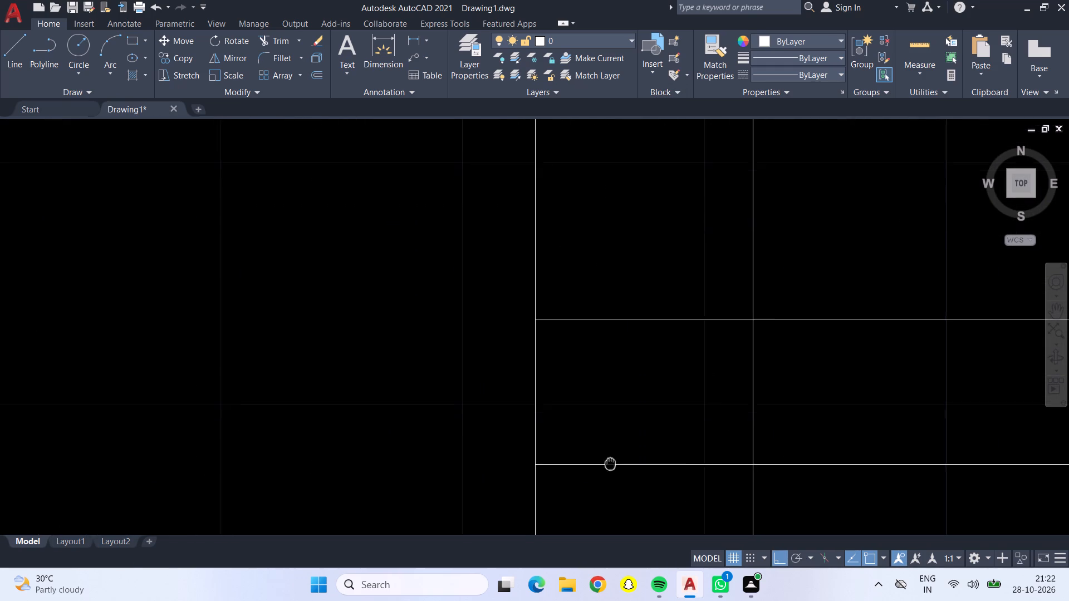
{"action": "middle_click_drag", "start_coordinate": [610, 474], "coordinate": [610, 482]}
{"action": "left_click_drag", "start_coordinate": [597, 297], "coordinate": [778, 406]}
{"action": "scroll", "coordinate": [791, 426], "scroll_direction": "down", "scroll_amount": 6}
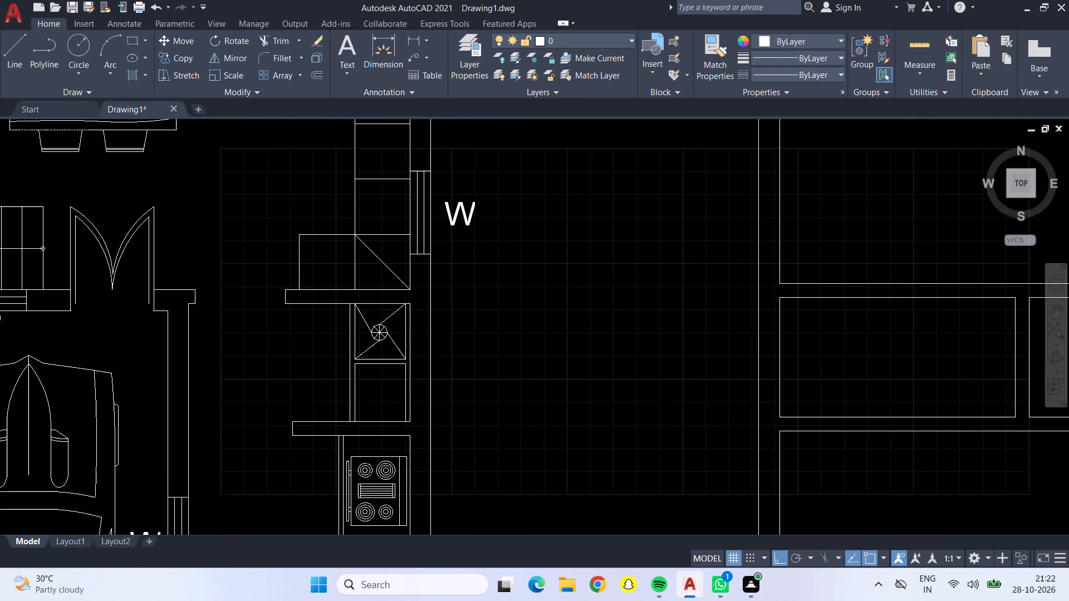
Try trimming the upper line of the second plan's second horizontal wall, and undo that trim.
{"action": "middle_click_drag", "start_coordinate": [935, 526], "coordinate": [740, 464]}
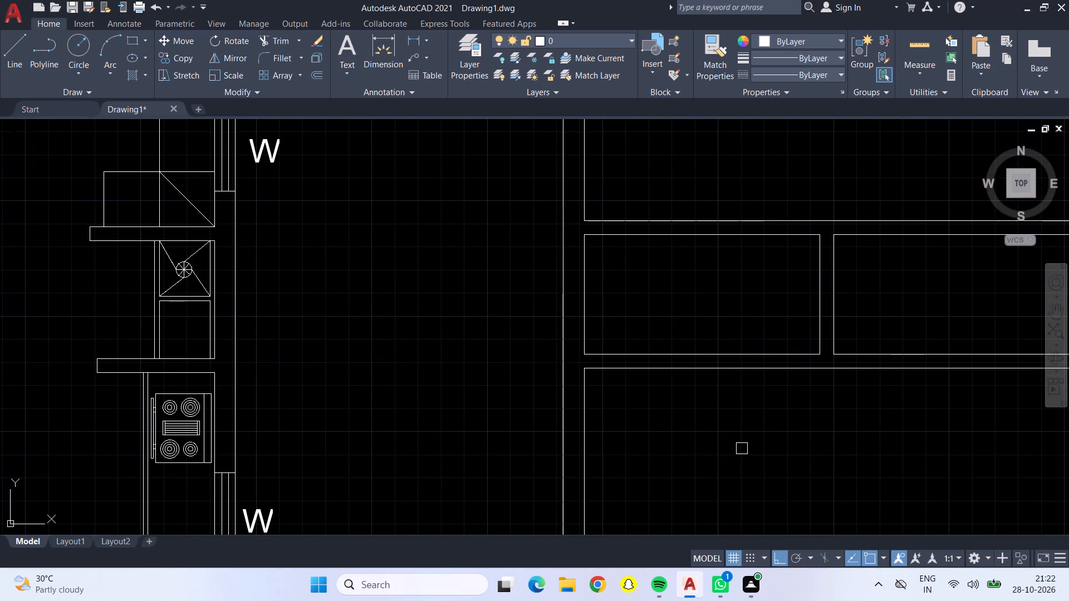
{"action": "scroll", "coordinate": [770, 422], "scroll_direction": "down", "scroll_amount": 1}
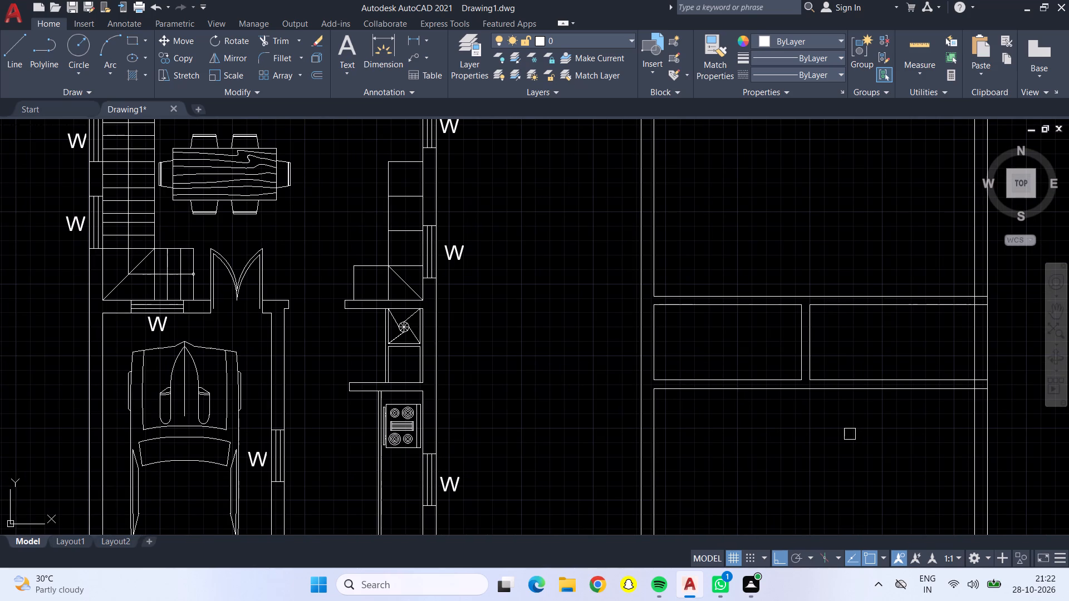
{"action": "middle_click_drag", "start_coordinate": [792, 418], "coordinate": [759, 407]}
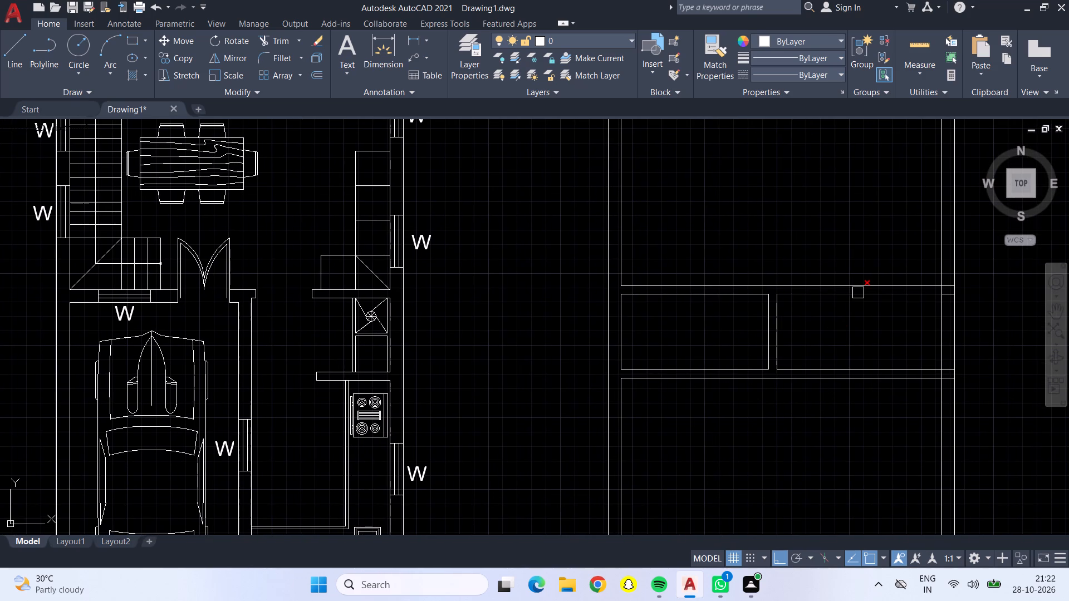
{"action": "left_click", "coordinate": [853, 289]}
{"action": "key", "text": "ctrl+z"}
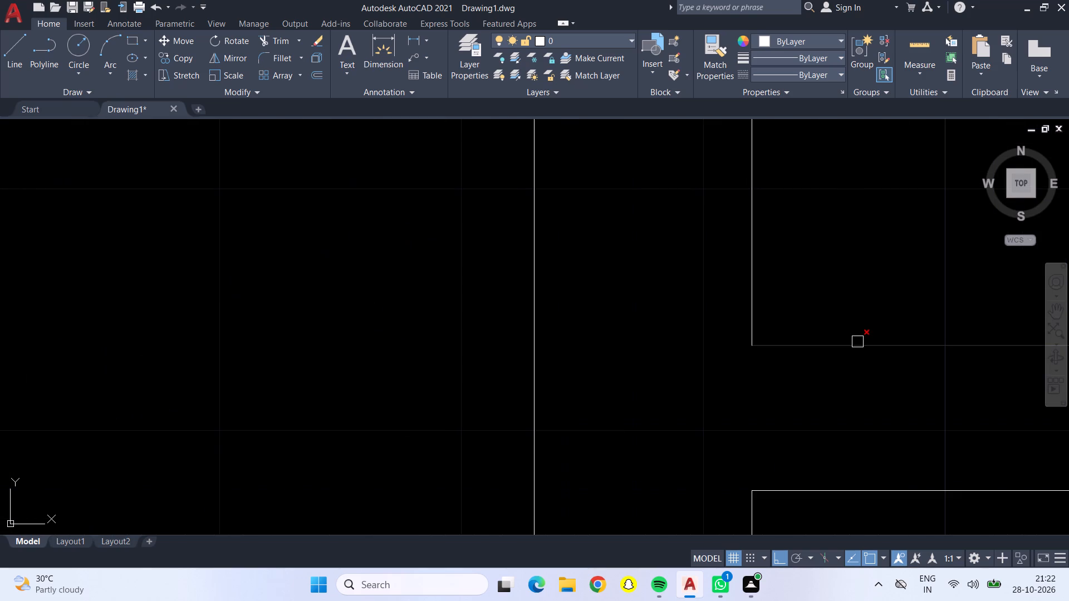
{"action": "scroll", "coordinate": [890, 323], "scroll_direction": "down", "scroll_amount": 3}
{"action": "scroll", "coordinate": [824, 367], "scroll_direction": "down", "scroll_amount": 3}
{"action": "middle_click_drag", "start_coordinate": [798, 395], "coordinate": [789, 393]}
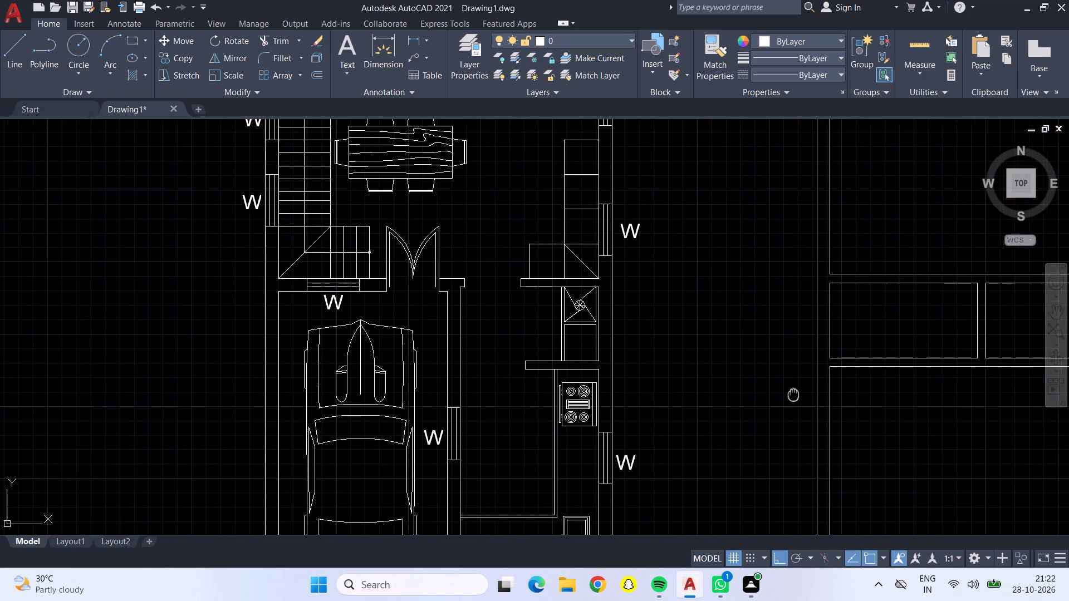
Trim the stubs inside the second plan's fourth horizontal wall and its crossings with both outer walls, leaving open junctions.
{"action": "middle_click_drag", "start_coordinate": [789, 393], "coordinate": [646, 277]}
{"action": "scroll", "coordinate": [766, 440], "scroll_direction": "up", "scroll_amount": 3}
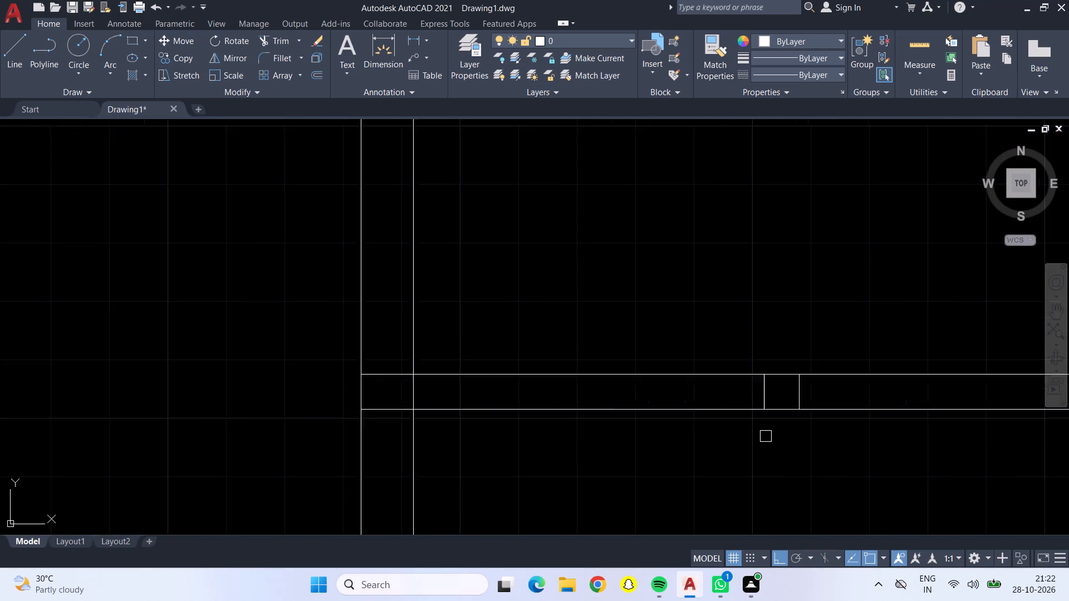
{"action": "scroll", "coordinate": [766, 436], "scroll_direction": "up", "scroll_amount": 1}
{"action": "left_click_drag", "start_coordinate": [874, 347], "coordinate": [731, 367]}
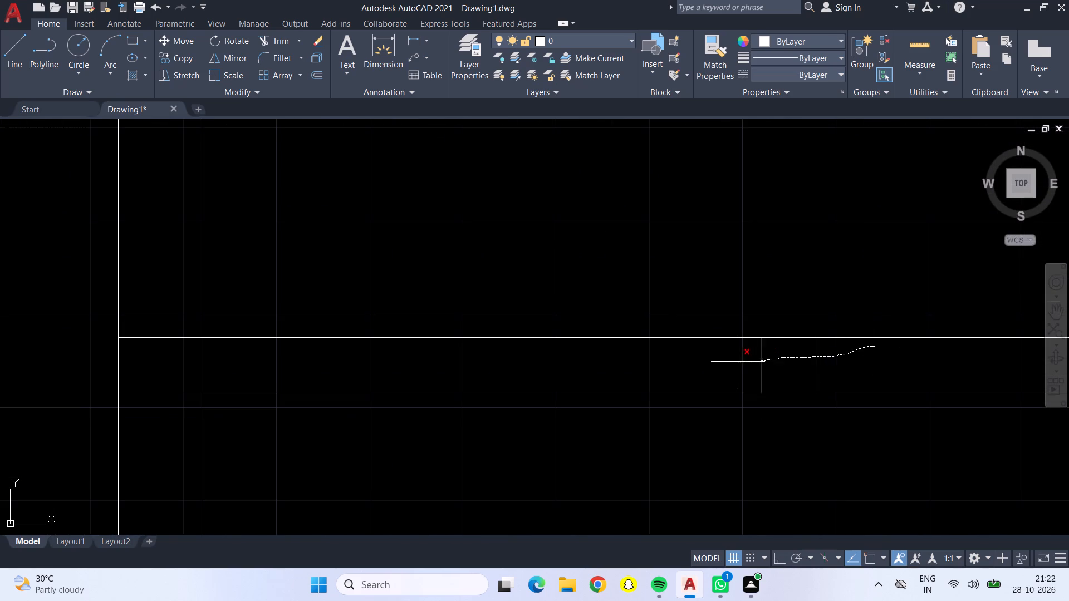
{"action": "left_click_drag", "start_coordinate": [163, 315], "coordinate": [214, 376]}
{"action": "scroll", "coordinate": [214, 375], "scroll_direction": "down", "scroll_amount": 2}
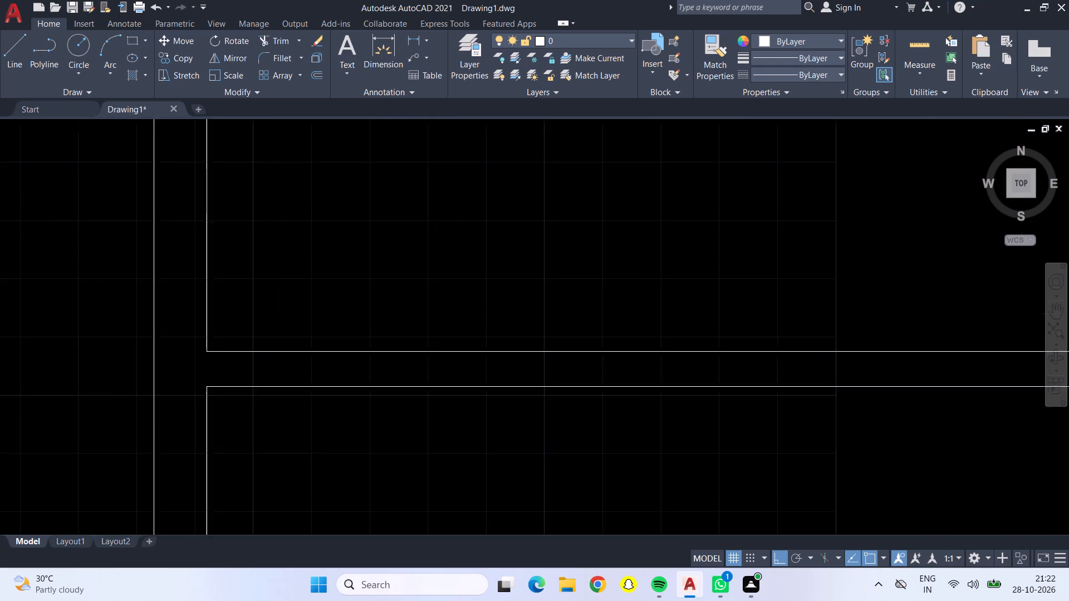
{"action": "scroll", "coordinate": [214, 375], "scroll_direction": "down", "scroll_amount": 2}
{"action": "scroll", "coordinate": [533, 373], "scroll_direction": "up", "scroll_amount": 4}
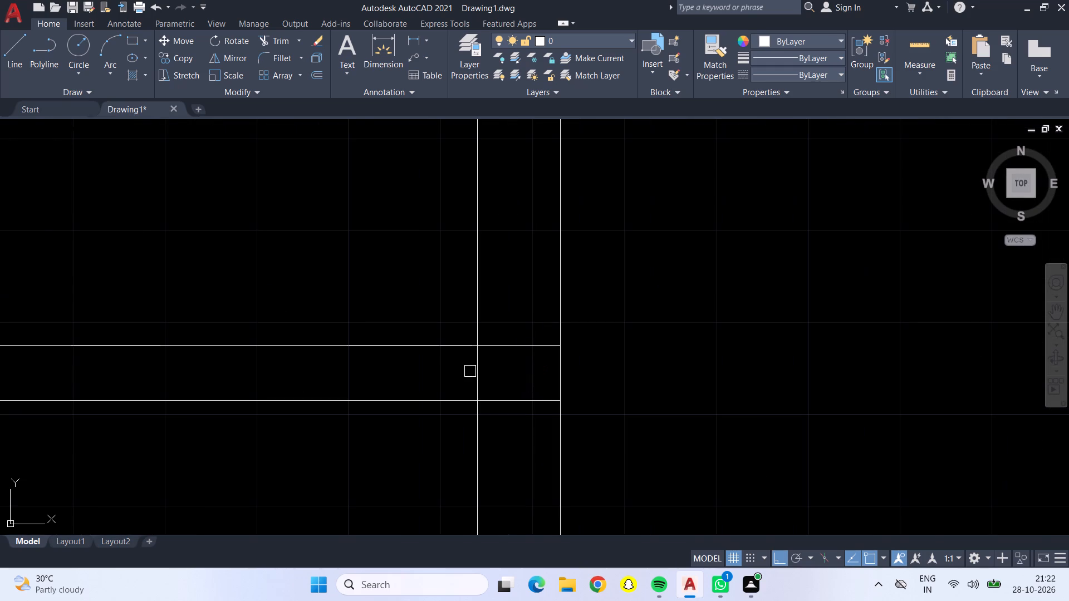
{"action": "left_click_drag", "start_coordinate": [455, 368], "coordinate": [517, 421]}
Trim the crossing lines where the third horizontal wall meets the second plan's right outer wall, leaving an open junction.
{"action": "scroll", "coordinate": [517, 421], "scroll_direction": "down", "scroll_amount": 4}
{"action": "middle_click_drag", "start_coordinate": [493, 154], "coordinate": [477, 359]}
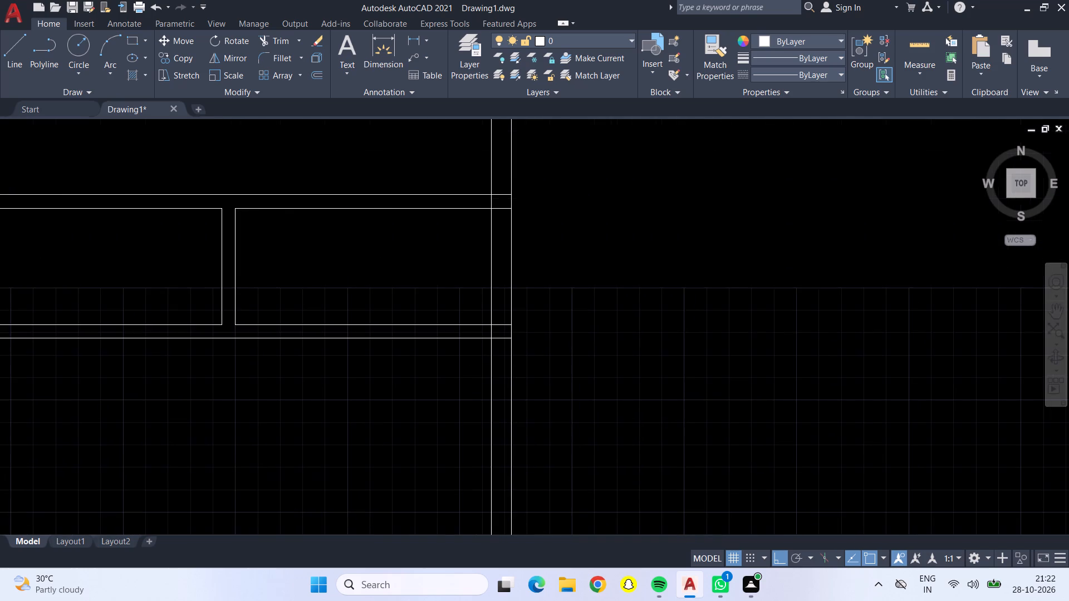
{"action": "scroll", "coordinate": [480, 330], "scroll_direction": "up", "scroll_amount": 4}
{"action": "left_click_drag", "start_coordinate": [488, 329], "coordinate": [574, 296]}
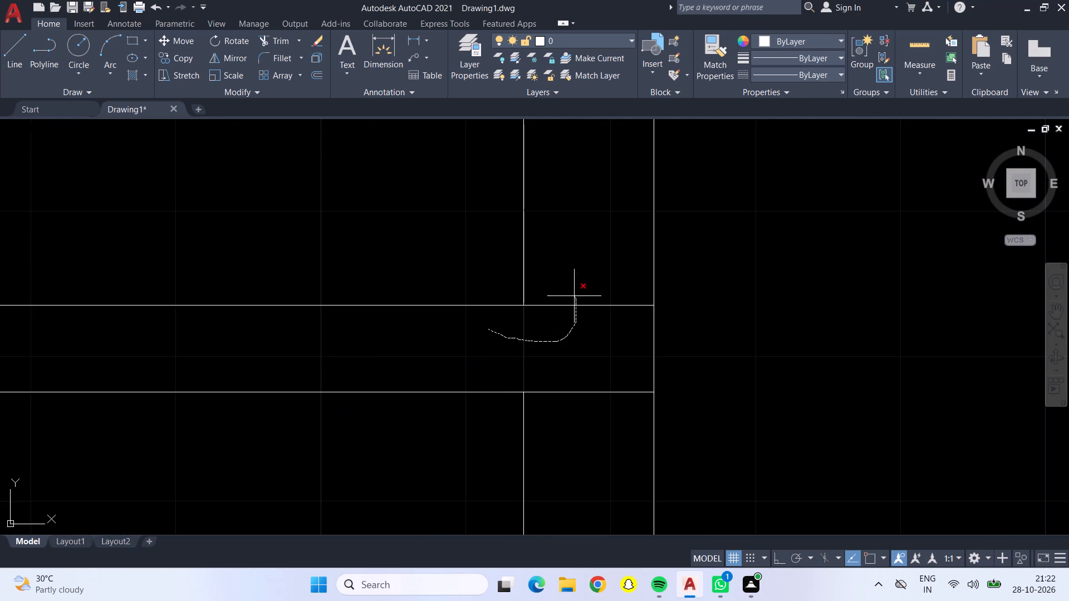
{"action": "left_click_drag", "start_coordinate": [574, 296], "coordinate": [604, 412]}
Trim the second horizontal wall's lower line beside the short vertical wall and both line ends inside the right outer wall.
{"action": "scroll", "coordinate": [602, 397], "scroll_direction": "down", "scroll_amount": 2}
{"action": "scroll", "coordinate": [503, 264], "scroll_direction": "down", "scroll_amount": 1}
{"action": "middle_click_drag", "start_coordinate": [503, 264], "coordinate": [510, 388]}
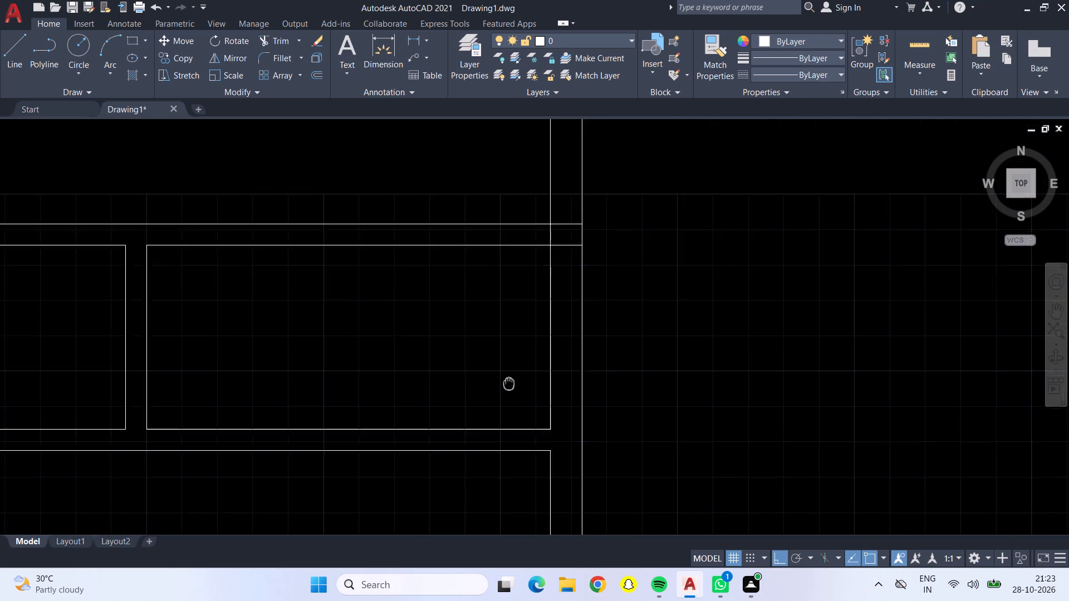
{"action": "middle_click_drag", "start_coordinate": [510, 388], "coordinate": [516, 422]}
{"action": "left_click", "coordinate": [488, 299]}
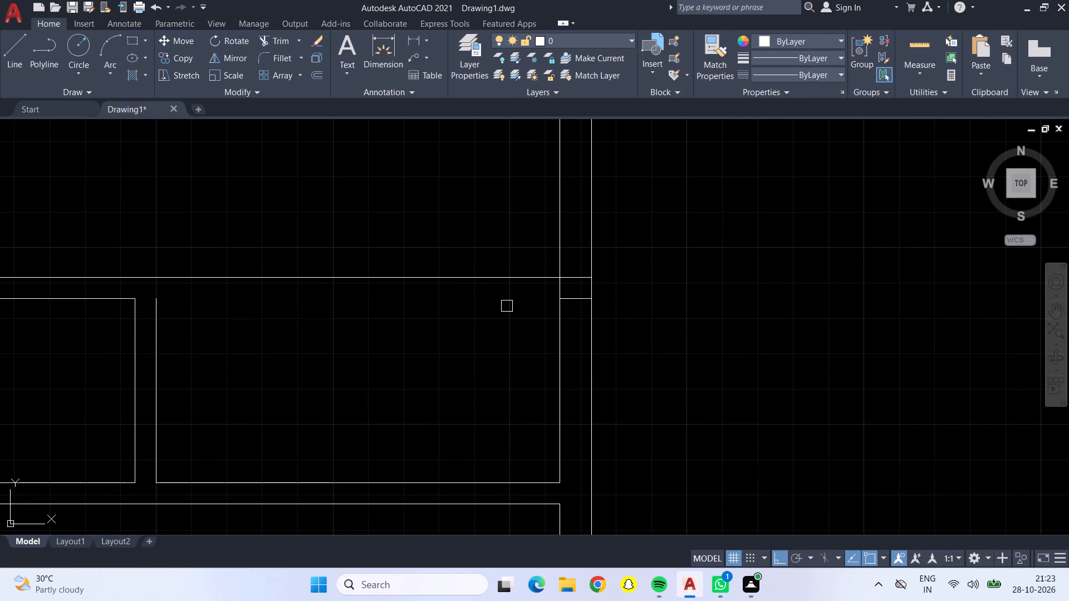
{"action": "left_click", "coordinate": [573, 298]}
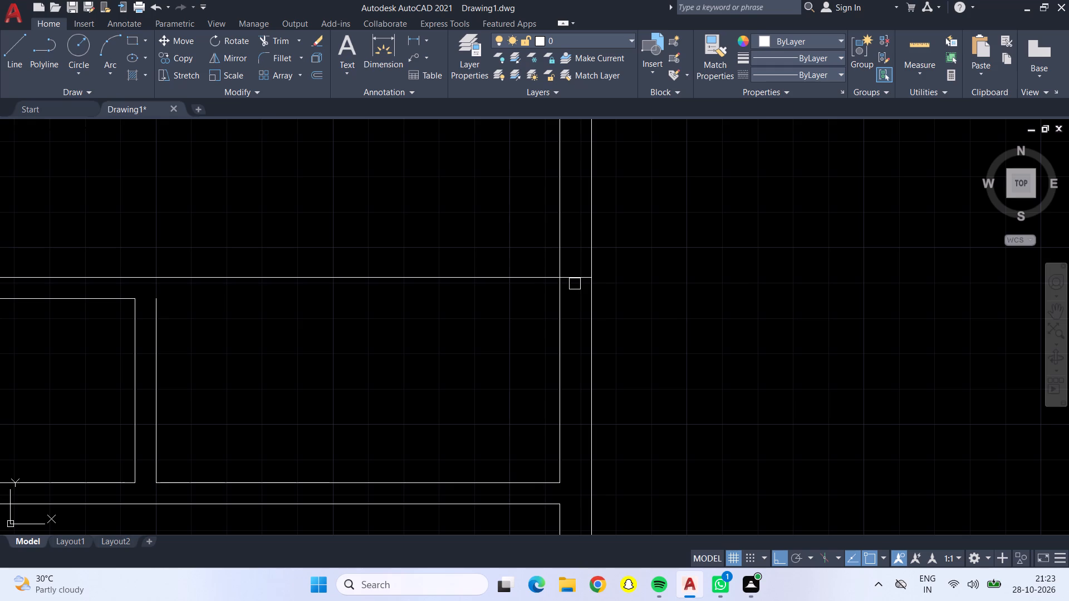
{"action": "left_click", "coordinate": [575, 280]}
Trim the junction of the upper vertical partition with the first horizontal wall, and the stub pair inside that wall.
{"action": "scroll", "coordinate": [291, 367], "scroll_direction": "down", "scroll_amount": 2}
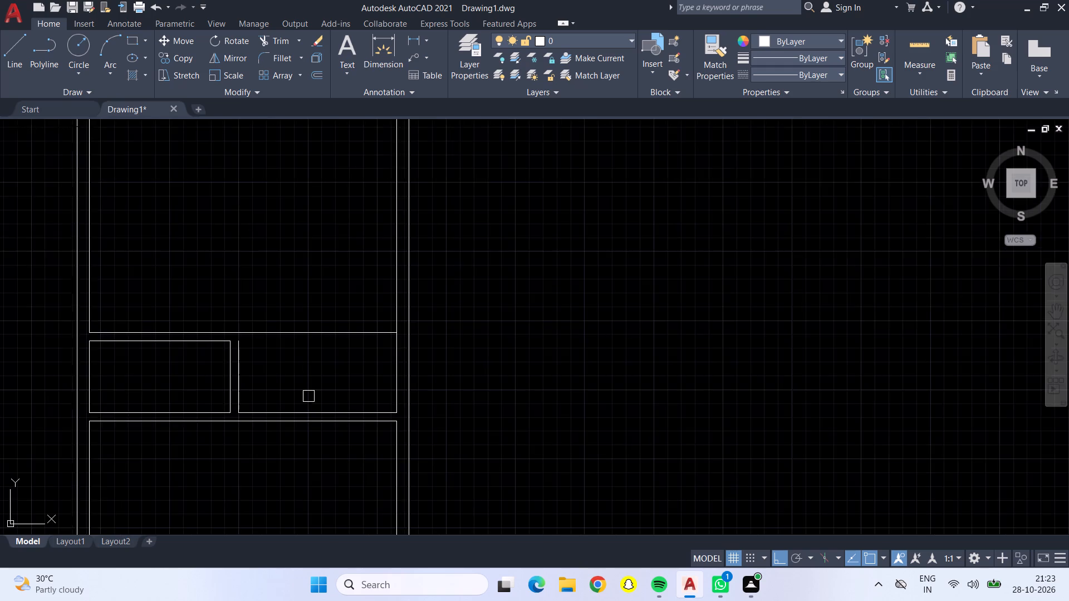
{"action": "scroll", "coordinate": [318, 433], "scroll_direction": "down", "scroll_amount": 2}
{"action": "scroll", "coordinate": [263, 295], "scroll_direction": "up", "scroll_amount": 4}
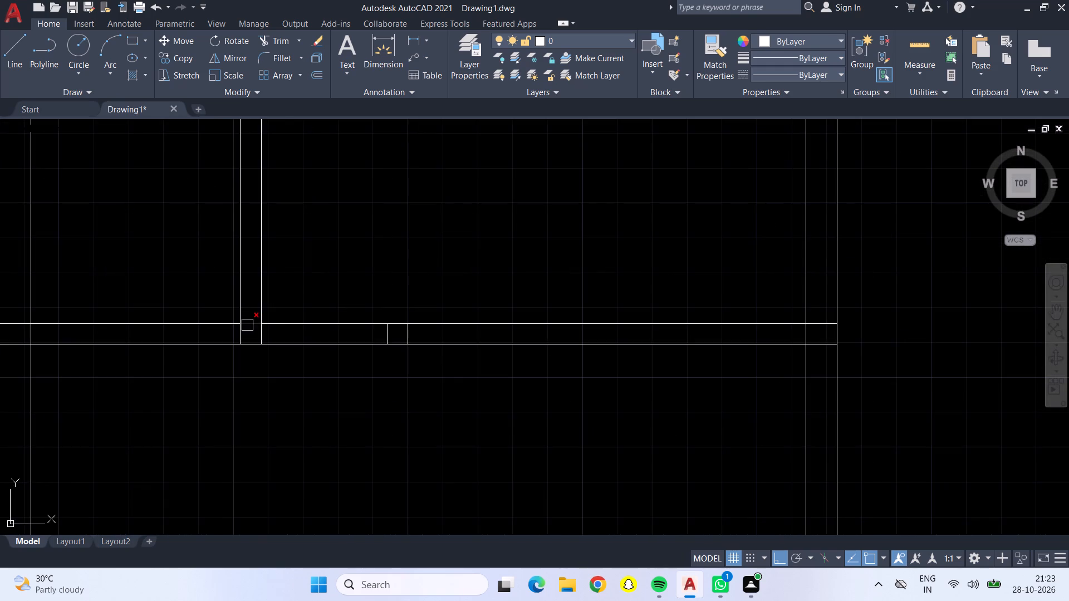
{"action": "scroll", "coordinate": [244, 329], "scroll_direction": "up", "scroll_amount": 3}
{"action": "left_click_drag", "start_coordinate": [206, 318], "coordinate": [298, 328]}
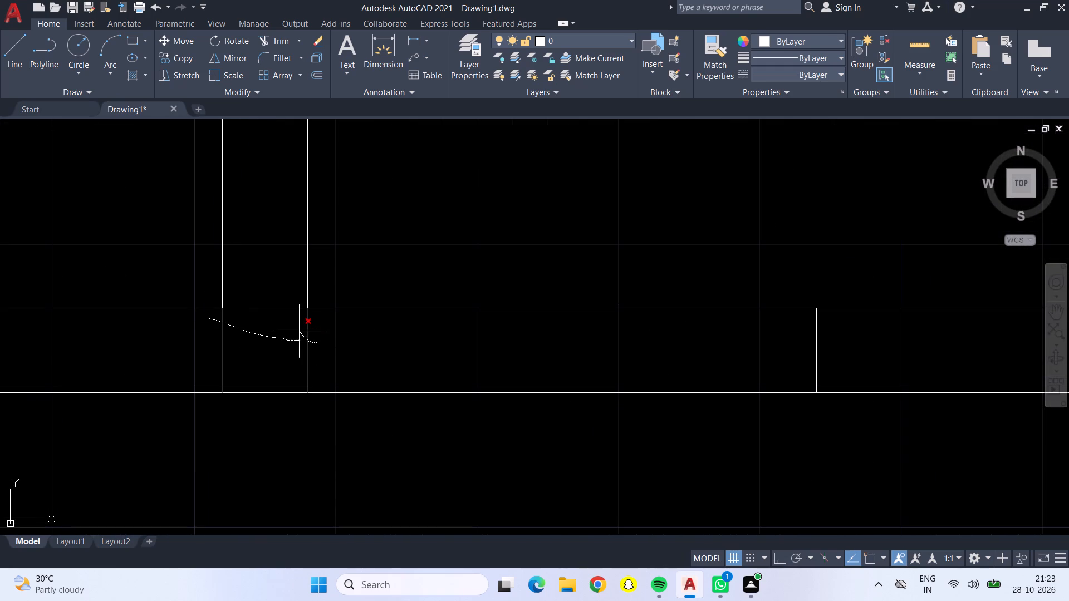
{"action": "left_click_drag", "start_coordinate": [298, 328], "coordinate": [293, 301]}
{"action": "left_click_drag", "start_coordinate": [783, 353], "coordinate": [905, 351]}
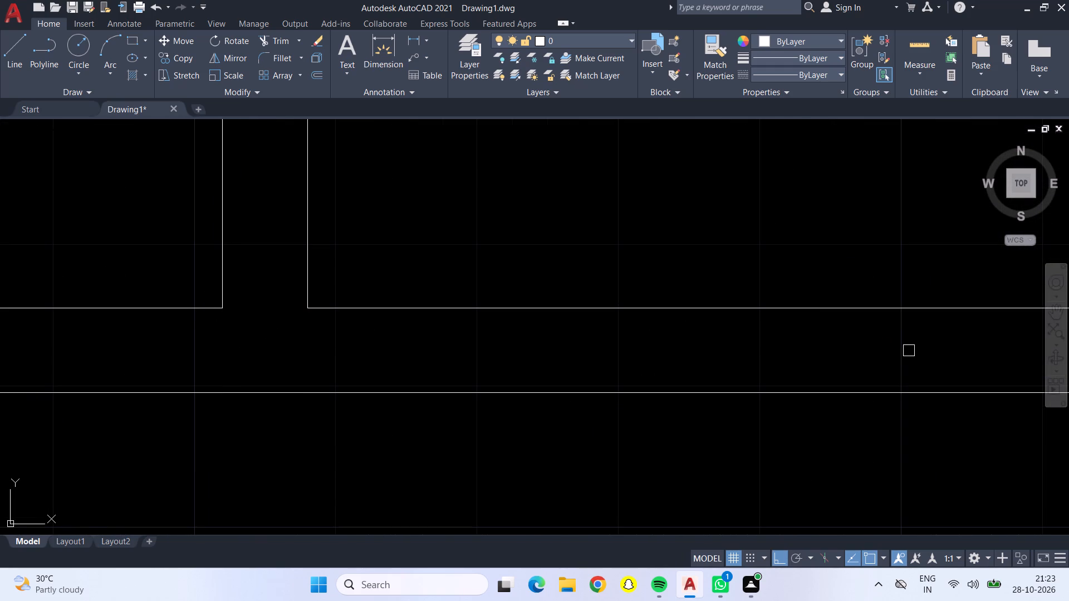
Trim the crossing lines where the first horizontal wall meets the second plan's left and right outer walls, leaving open junctions.
{"action": "scroll", "coordinate": [909, 354], "scroll_direction": "down", "scroll_amount": 4}
{"action": "scroll", "coordinate": [640, 370], "scroll_direction": "up", "scroll_amount": 5}
{"action": "middle_click_drag", "start_coordinate": [781, 355], "coordinate": [589, 432]}
{"action": "left_click_drag", "start_coordinate": [628, 157], "coordinate": [773, 321]}
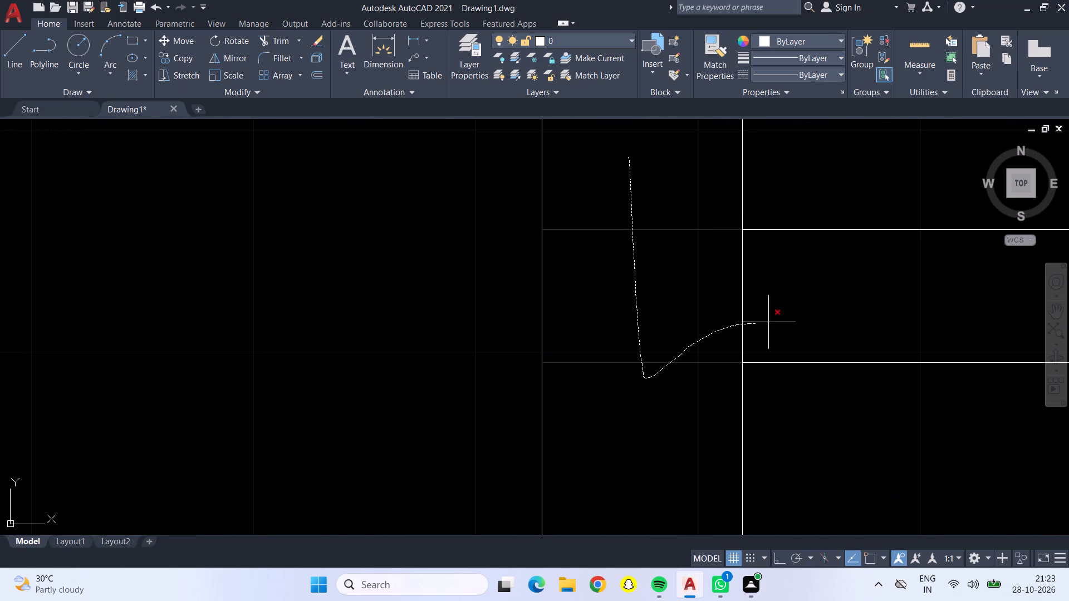
{"action": "left_click_drag", "start_coordinate": [773, 321], "coordinate": [820, 316]}
{"action": "scroll", "coordinate": [817, 321], "scroll_direction": "down", "scroll_amount": 6}
{"action": "middle_click_drag", "start_coordinate": [904, 400], "coordinate": [380, 469]}
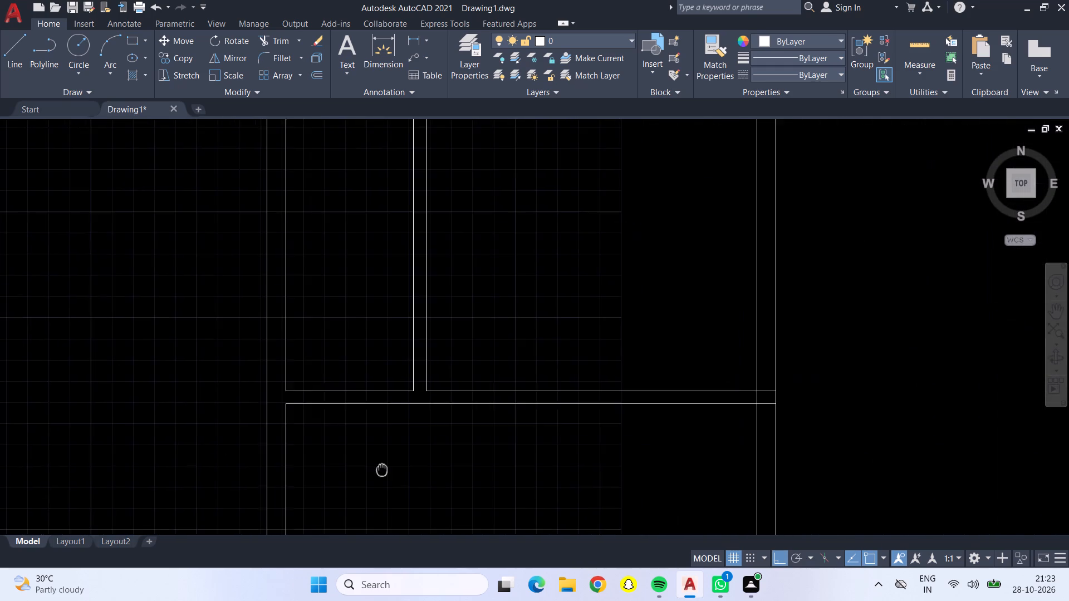
{"action": "middle_click_drag", "start_coordinate": [380, 469], "coordinate": [375, 466]}
{"action": "scroll", "coordinate": [747, 400], "scroll_direction": "up", "scroll_amount": 5}
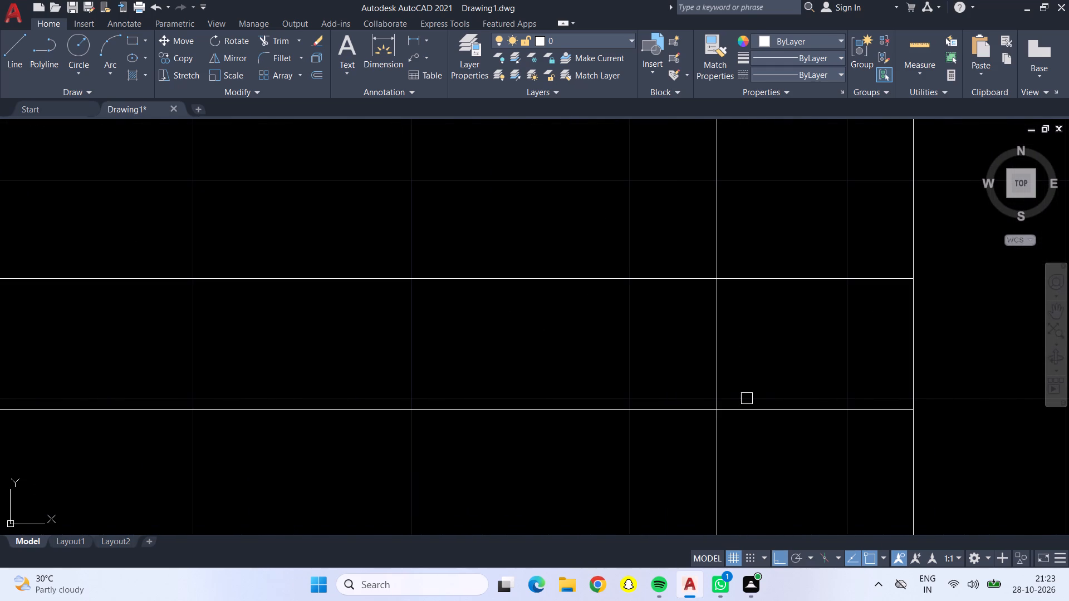
{"action": "left_click_drag", "start_coordinate": [682, 356], "coordinate": [797, 431]}
Trim the overlapping inner wall lines at the second plan's top-right outer corner.
{"action": "scroll", "coordinate": [783, 410], "scroll_direction": "down", "scroll_amount": 4}
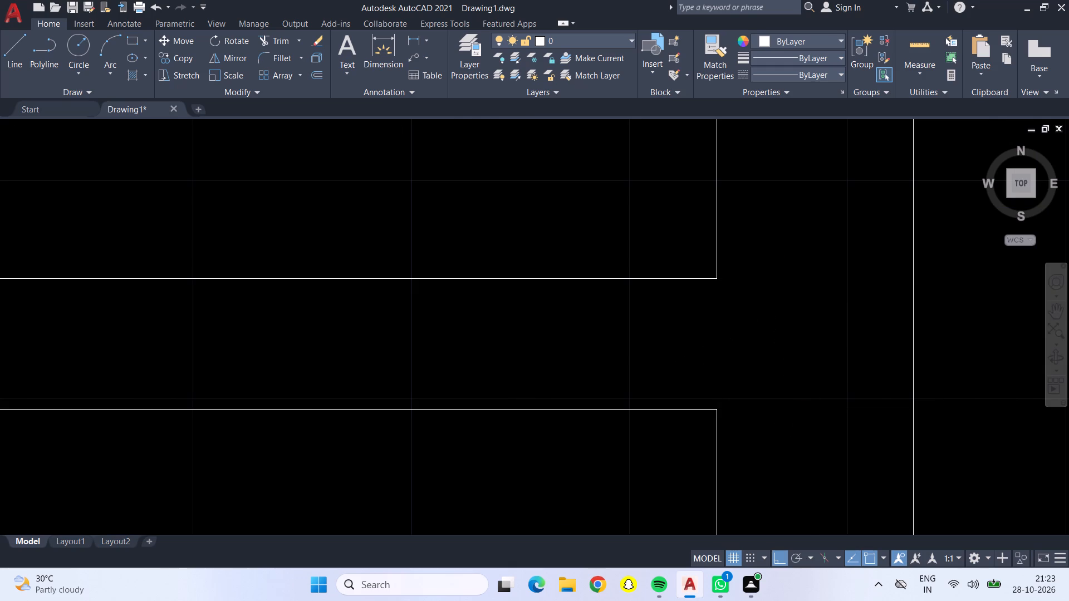
{"action": "scroll", "coordinate": [783, 410], "scroll_direction": "down", "scroll_amount": 2}
{"action": "scroll", "coordinate": [723, 338], "scroll_direction": "down", "scroll_amount": 2}
{"action": "scroll", "coordinate": [757, 201], "scroll_direction": "up", "scroll_amount": 4}
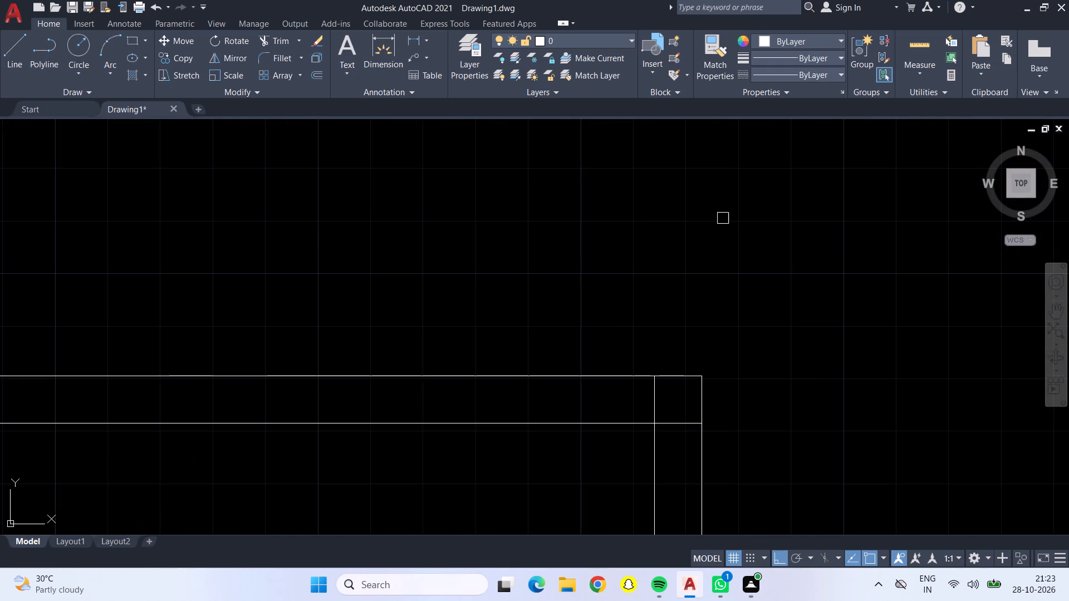
{"action": "scroll", "coordinate": [648, 401], "scroll_direction": "up", "scroll_amount": 3}
{"action": "left_click_drag", "start_coordinate": [641, 393], "coordinate": [750, 508]}
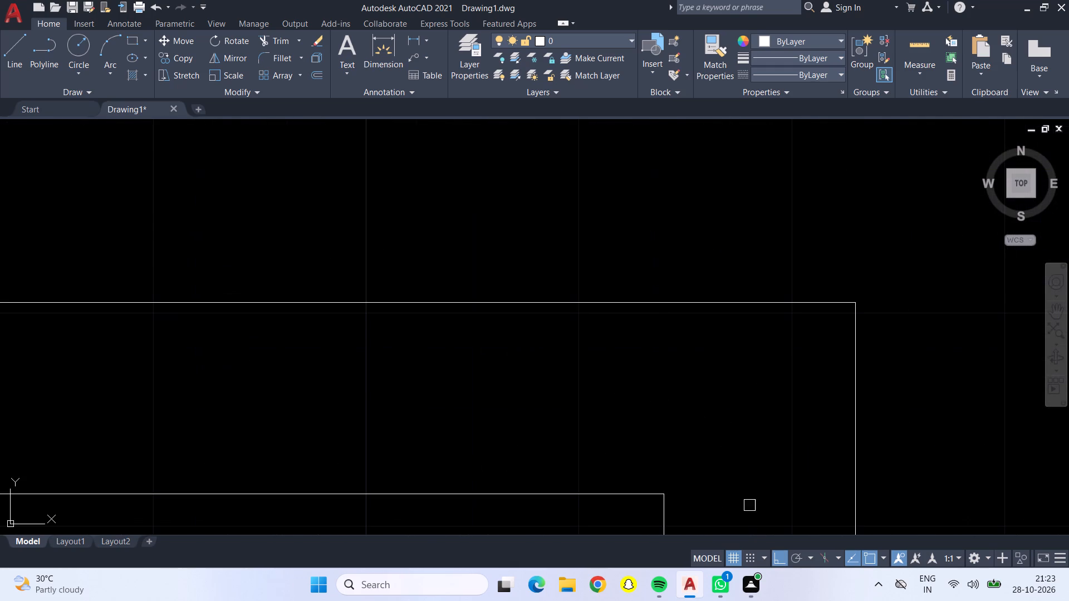
Trim the upper vertical partition's lines where they cross the top outer wall, leaving an open junction.
{"action": "scroll", "coordinate": [745, 499], "scroll_direction": "down", "scroll_amount": 6}
{"action": "scroll", "coordinate": [666, 472], "scroll_direction": "down", "scroll_amount": 1}
{"action": "middle_click_drag", "start_coordinate": [599, 412], "coordinate": [1048, 219]}
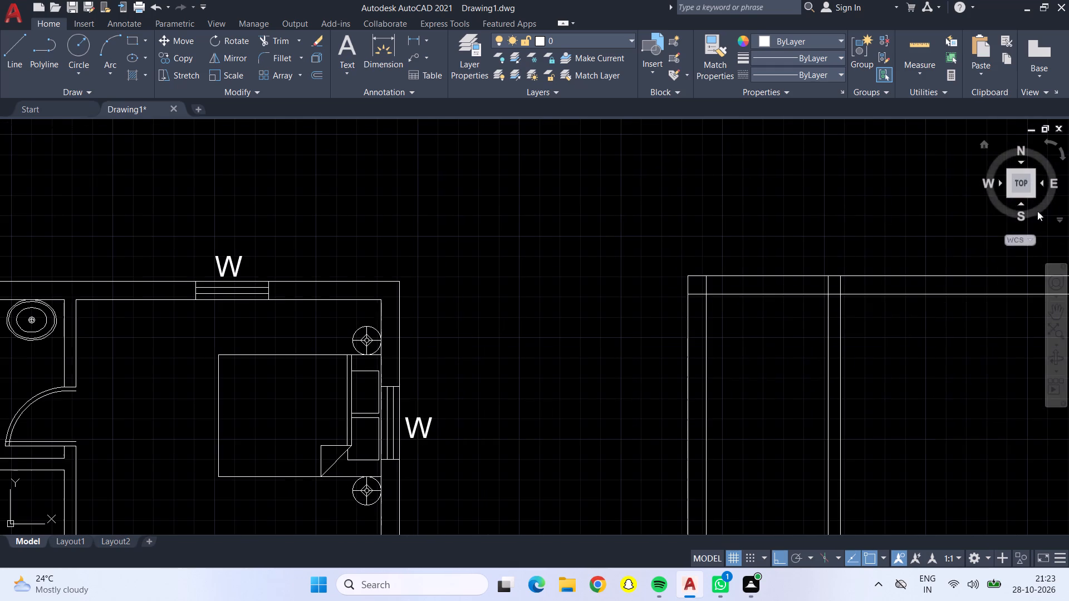
{"action": "scroll", "coordinate": [830, 274], "scroll_direction": "up", "scroll_amount": 4}
{"action": "left_click_drag", "start_coordinate": [915, 338], "coordinate": [746, 328]}
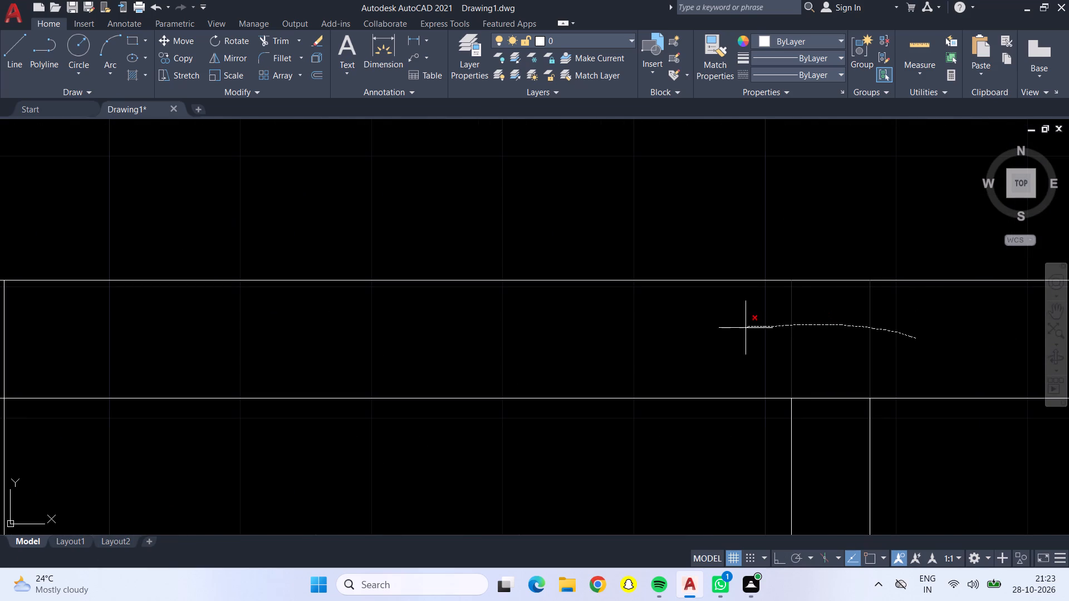
{"action": "left_click_drag", "start_coordinate": [746, 328], "coordinate": [826, 420]}
Trim the overlapping inner wall lines at the second plan's top-left outer corner.
{"action": "scroll", "coordinate": [822, 418], "scroll_direction": "down", "scroll_amount": 4}
{"action": "scroll", "coordinate": [685, 410], "scroll_direction": "up", "scroll_amount": 5}
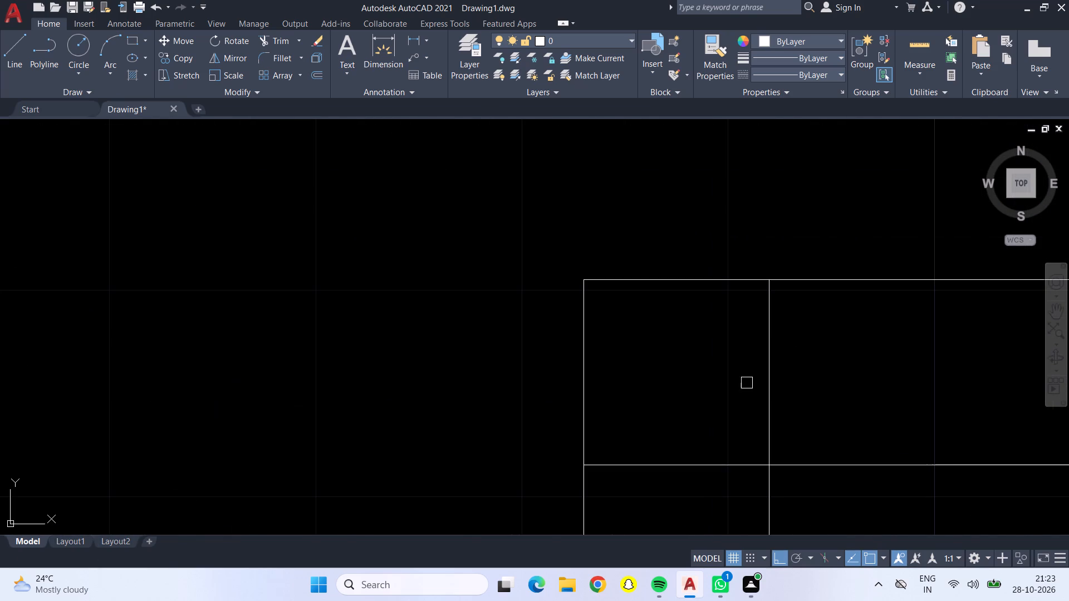
{"action": "left_click_drag", "start_coordinate": [782, 382], "coordinate": [674, 490]}
Trim the overlapping lines at the second plan's bottom-left outer corner and the stub pair inside the bottom outer wall.
{"action": "scroll", "coordinate": [702, 444], "scroll_direction": "down", "scroll_amount": 6}
{"action": "middle_click_drag", "start_coordinate": [637, 443], "coordinate": [587, 321]}
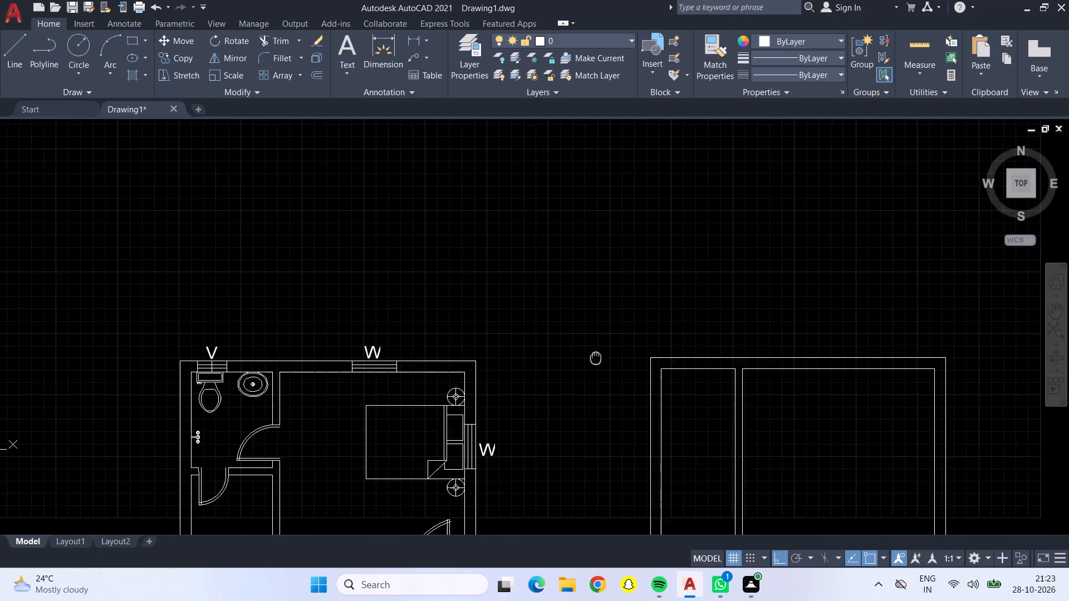
{"action": "middle_click_drag", "start_coordinate": [587, 321], "coordinate": [559, 169]}
{"action": "scroll", "coordinate": [690, 373], "scroll_direction": "down", "scroll_amount": 1}
{"action": "middle_click_drag", "start_coordinate": [692, 429], "coordinate": [645, 256]}
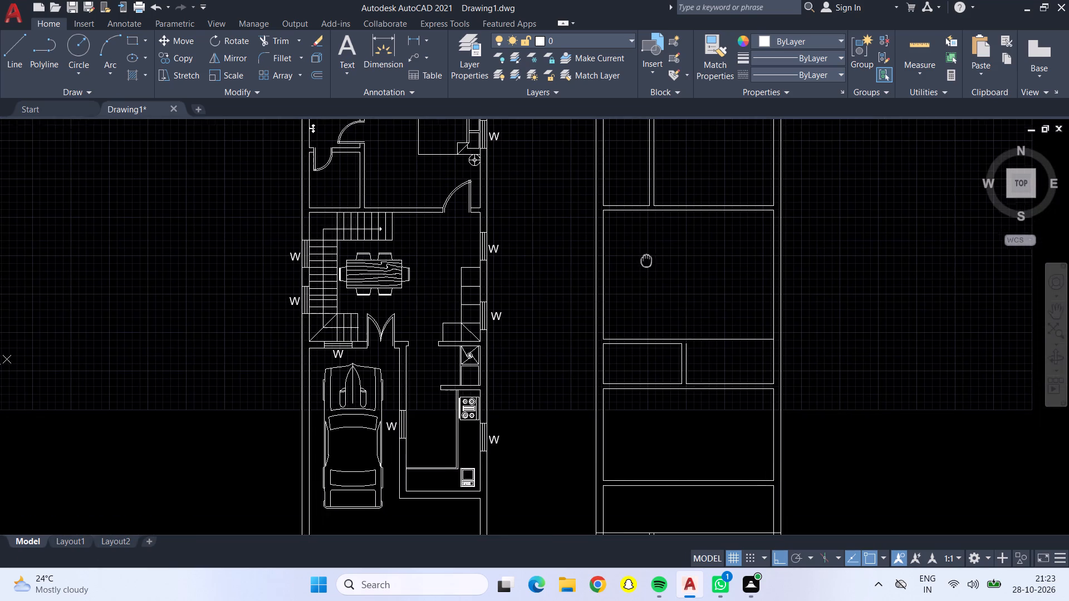
{"action": "middle_click_drag", "start_coordinate": [638, 509], "coordinate": [619, 404]}
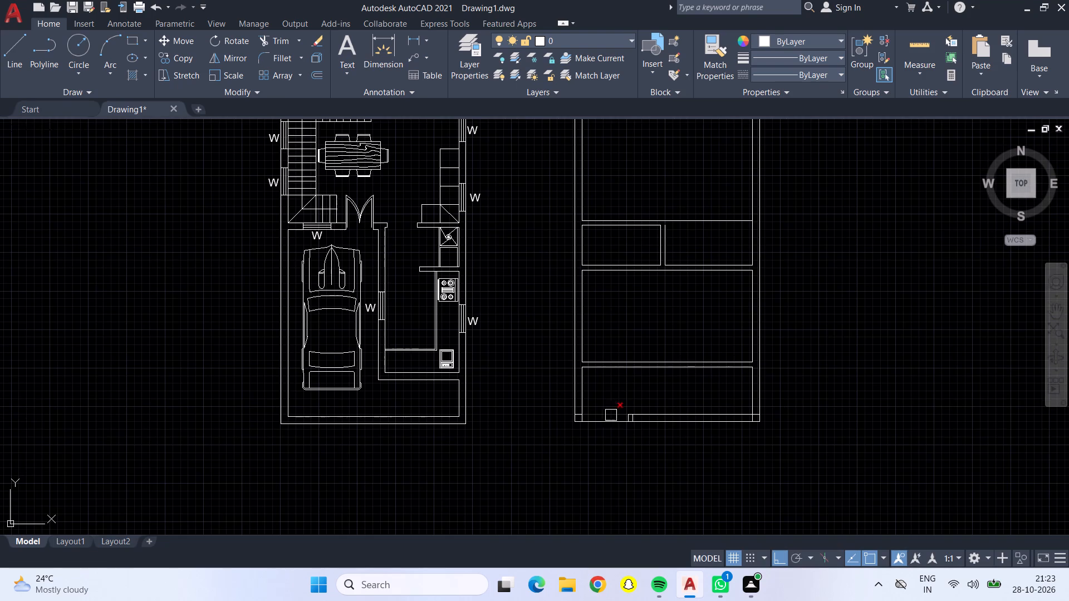
{"action": "scroll", "coordinate": [601, 410], "scroll_direction": "up", "scroll_amount": 5}
{"action": "left_click_drag", "start_coordinate": [327, 432], "coordinate": [410, 506]}
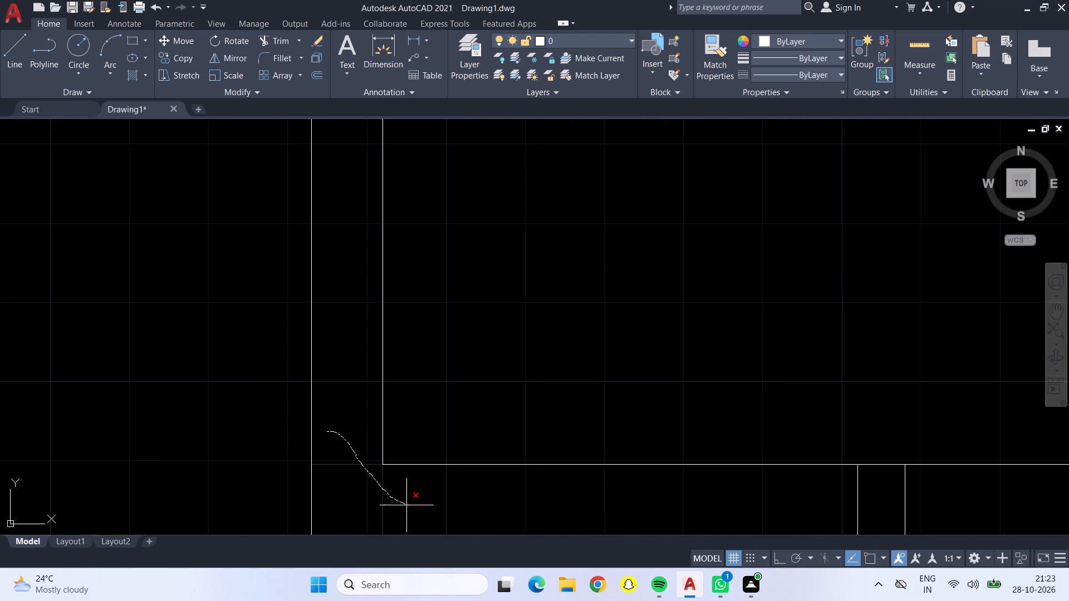
{"action": "left_click_drag", "start_coordinate": [410, 506], "coordinate": [951, 503]}
Trim the overlapping inner wall lines at the second plan's bottom-right outer corner and end the Trim command.
{"action": "scroll", "coordinate": [901, 484], "scroll_direction": "down", "scroll_amount": 3}
{"action": "middle_click_drag", "start_coordinate": [871, 441], "coordinate": [870, 441]}
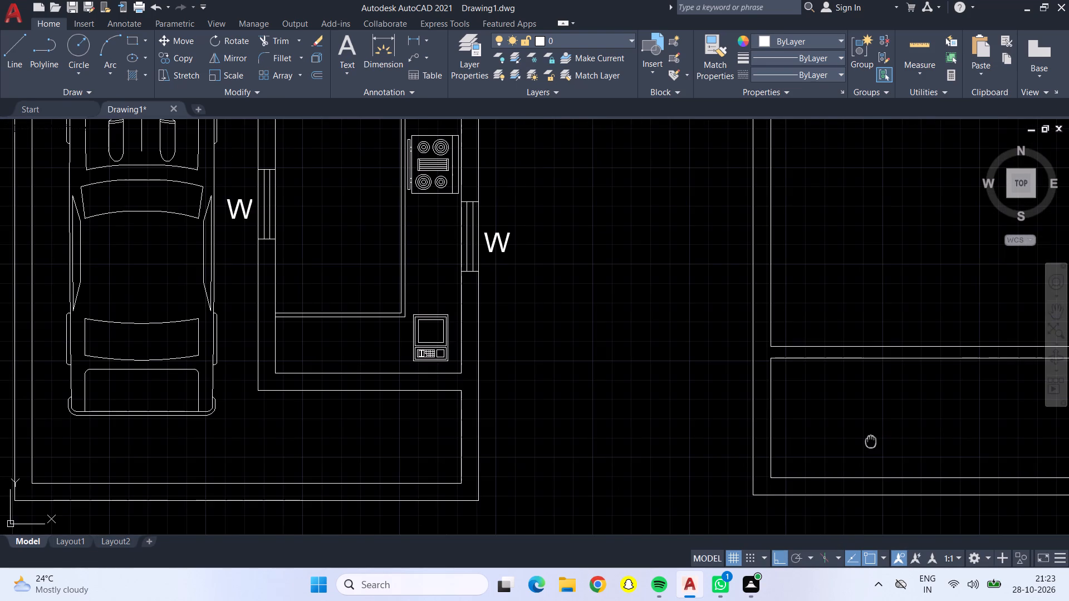
{"action": "middle_click_drag", "start_coordinate": [870, 441], "coordinate": [475, 400]}
{"action": "scroll", "coordinate": [810, 441], "scroll_direction": "up", "scroll_amount": 3}
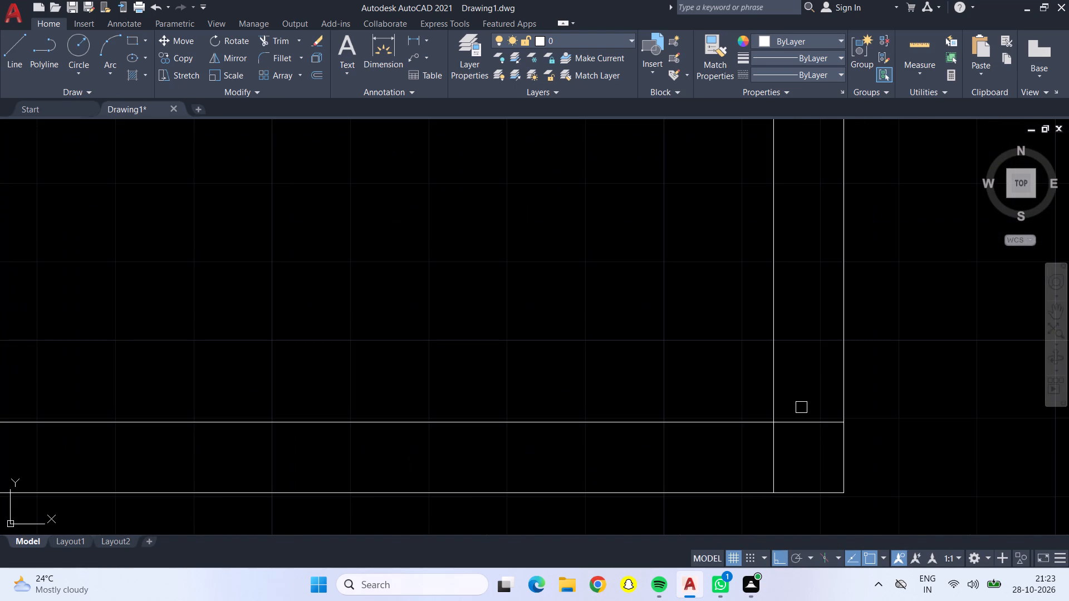
{"action": "left_click_drag", "start_coordinate": [800, 406], "coordinate": [768, 434]}
{"action": "scroll", "coordinate": [768, 434], "scroll_direction": "down", "scroll_amount": 4}
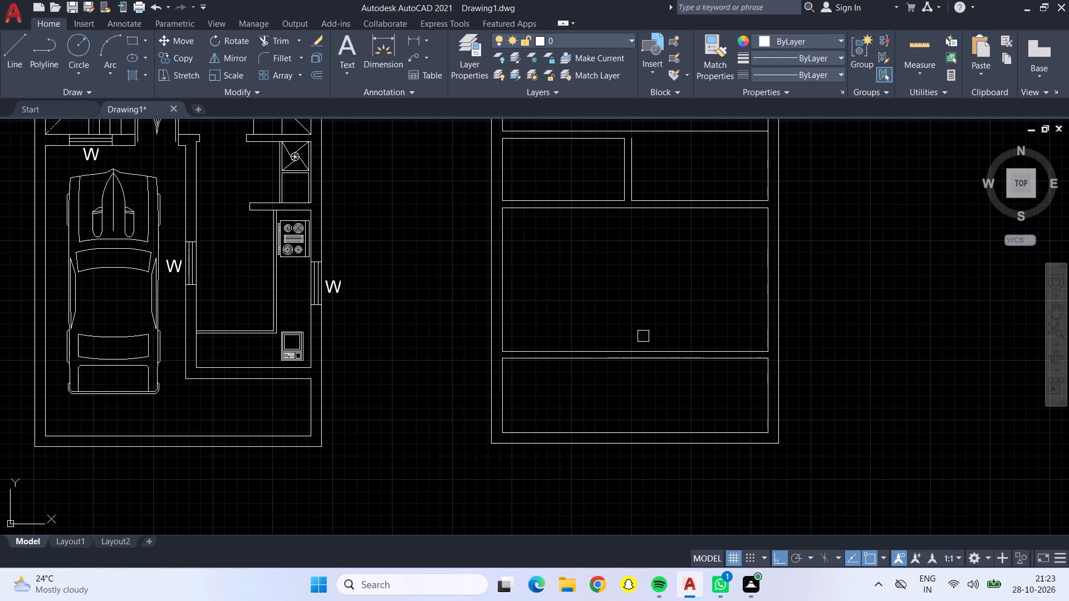
{"action": "middle_click_drag", "start_coordinate": [631, 309], "coordinate": [705, 427]}
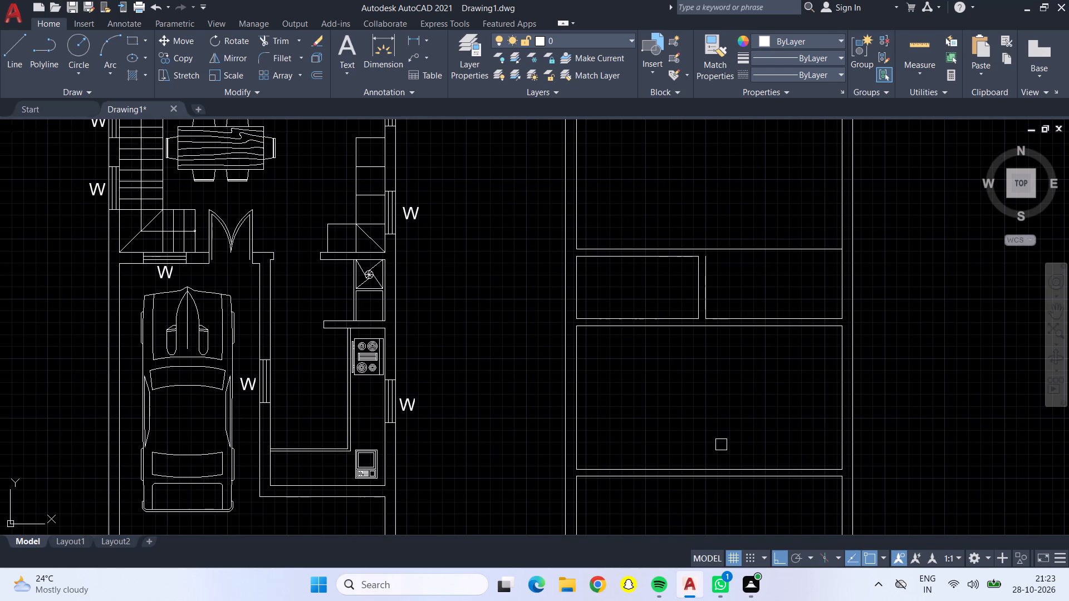
{"action": "key", "text": "Escape"}
{"action": "key", "text": "Escape"}
Offset the left, bottom and top wall lines of the second plan's large middle room inward by 3'.
{"action": "middle_click_drag", "start_coordinate": [697, 210], "coordinate": [727, 424]}
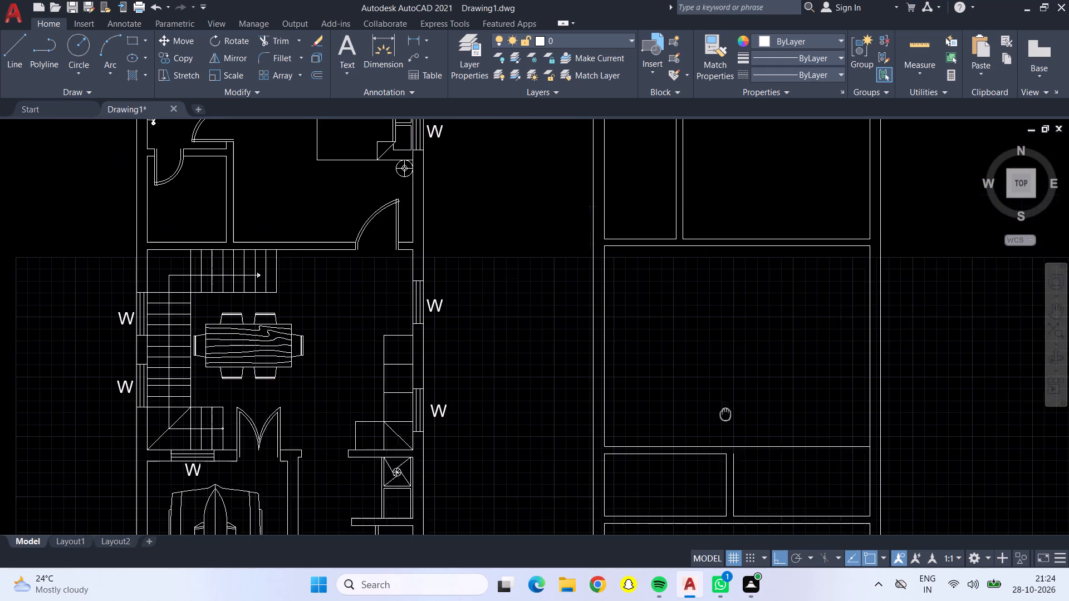
{"action": "middle_click_drag", "start_coordinate": [727, 424], "coordinate": [728, 430]}
{"action": "scroll", "coordinate": [722, 426], "scroll_direction": "down", "scroll_amount": 1}
{"action": "key", "text": "o"}
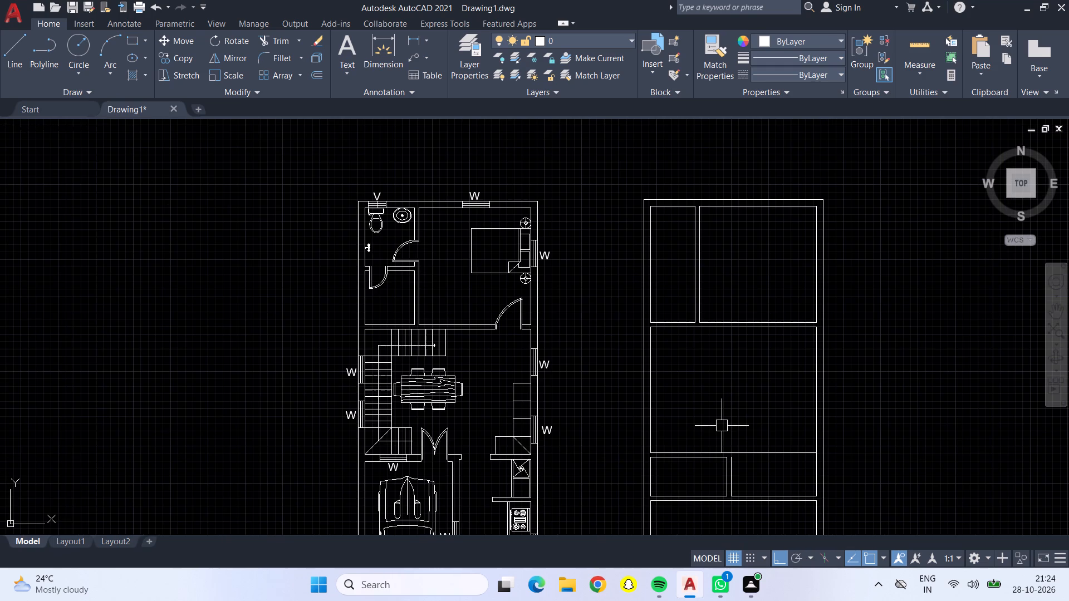
{"action": "key", "text": "Return"}
{"action": "type", "text": "3'"}
{"action": "key", "text": "Return"}
{"action": "scroll", "coordinate": [725, 421], "scroll_direction": "up", "scroll_amount": 2}
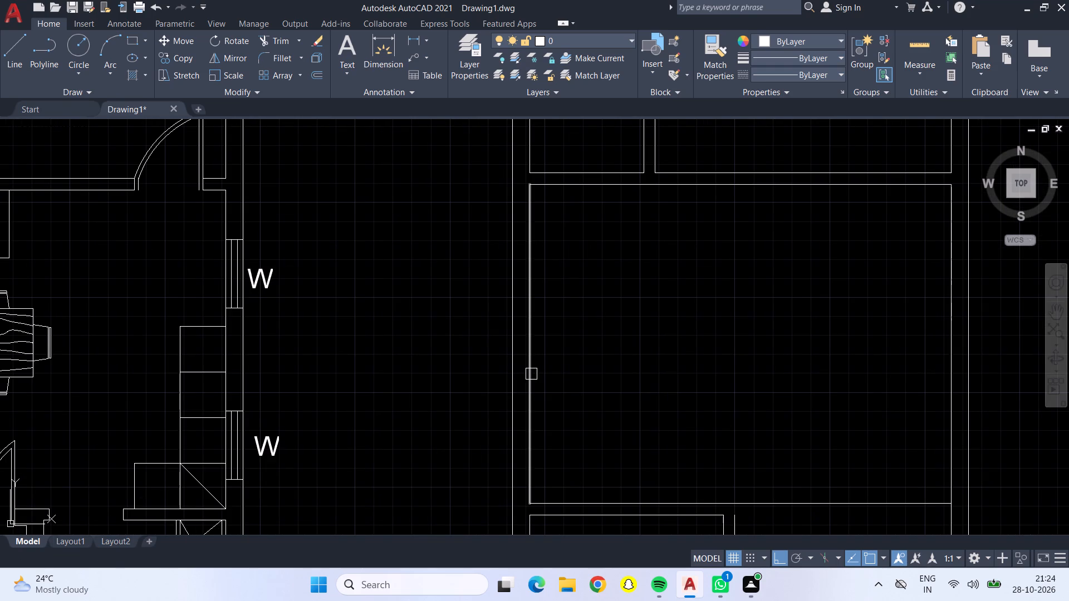
{"action": "left_click", "coordinate": [531, 374]}
{"action": "left_click", "coordinate": [591, 380]}
{"action": "left_click", "coordinate": [681, 499]}
{"action": "left_click", "coordinate": [694, 332]}
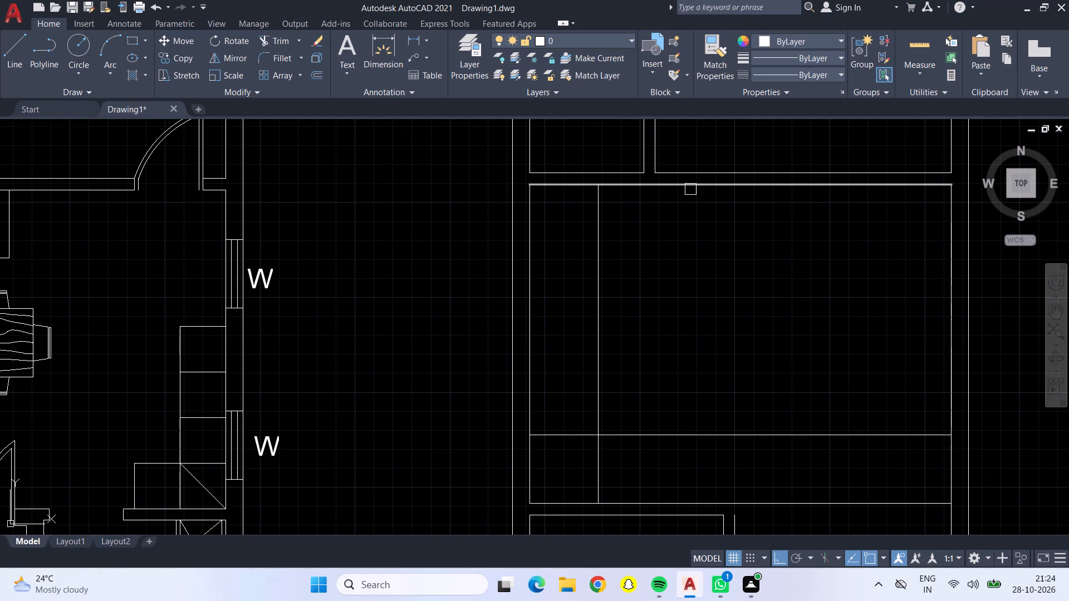
{"action": "left_click", "coordinate": [692, 183]}
{"action": "left_click", "coordinate": [685, 262]}
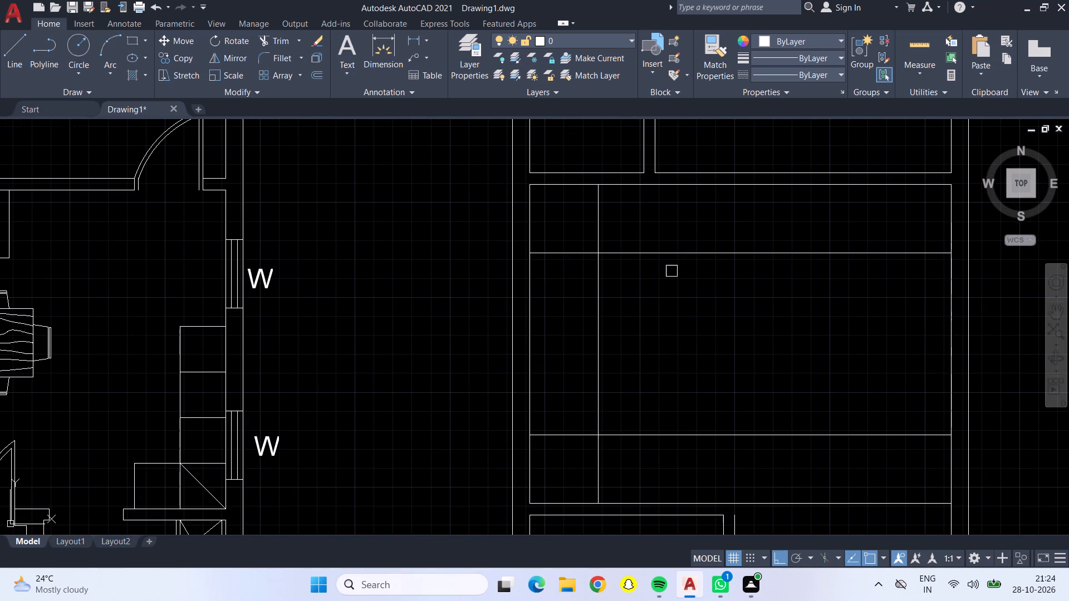
{"action": "key", "text": "Escape"}
Offset the new vertical line six successive times toward the room's right side at 9" spacing for stair treads.
{"action": "key", "text": "o"}
{"action": "key", "text": "Return"}
{"action": "type", "text": "3\""}
{"action": "key", "text": "BackSpace"}
{"action": "key", "text": "BackSpace"}
{"action": "key", "text": "BackSpace"}
{"action": "key", "text": "9"}
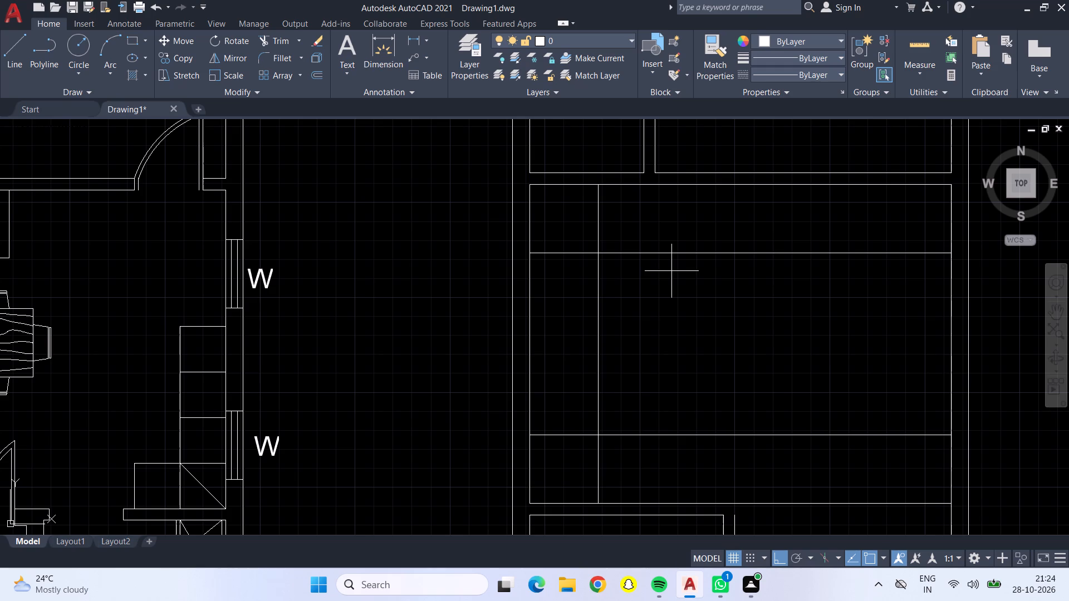
{"action": "key", "text": "shift+quotedbl"}
{"action": "key", "text": "Return"}
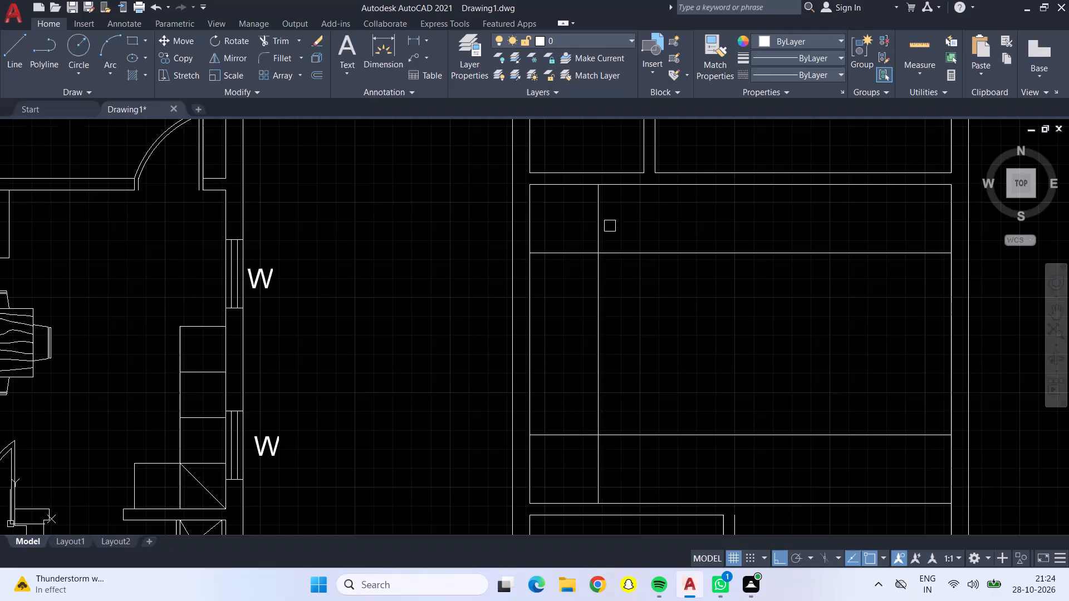
{"action": "left_click_drag", "start_coordinate": [599, 215], "coordinate": [618, 221]}
{"action": "left_click", "coordinate": [655, 235]}
{"action": "left_click", "coordinate": [615, 216]}
{"action": "left_click_drag", "start_coordinate": [664, 227], "coordinate": [647, 224]}
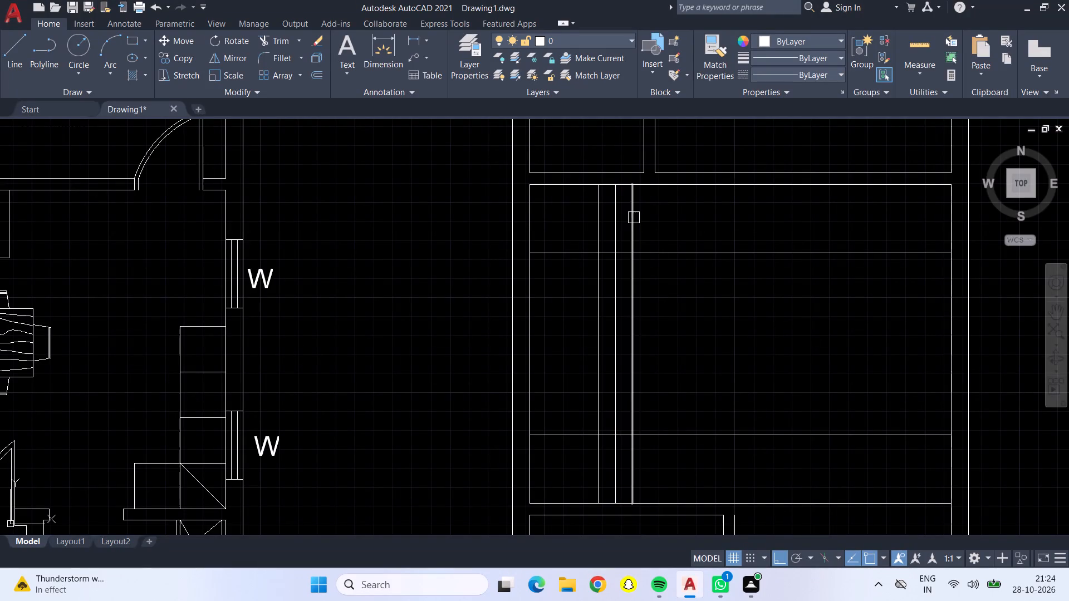
{"action": "left_click", "coordinate": [632, 218]}
{"action": "left_click", "coordinate": [663, 226]}
{"action": "left_click", "coordinate": [655, 221]}
{"action": "left_click_drag", "start_coordinate": [678, 229], "coordinate": [670, 226]}
{"action": "left_click_drag", "start_coordinate": [665, 225], "coordinate": [670, 225]}
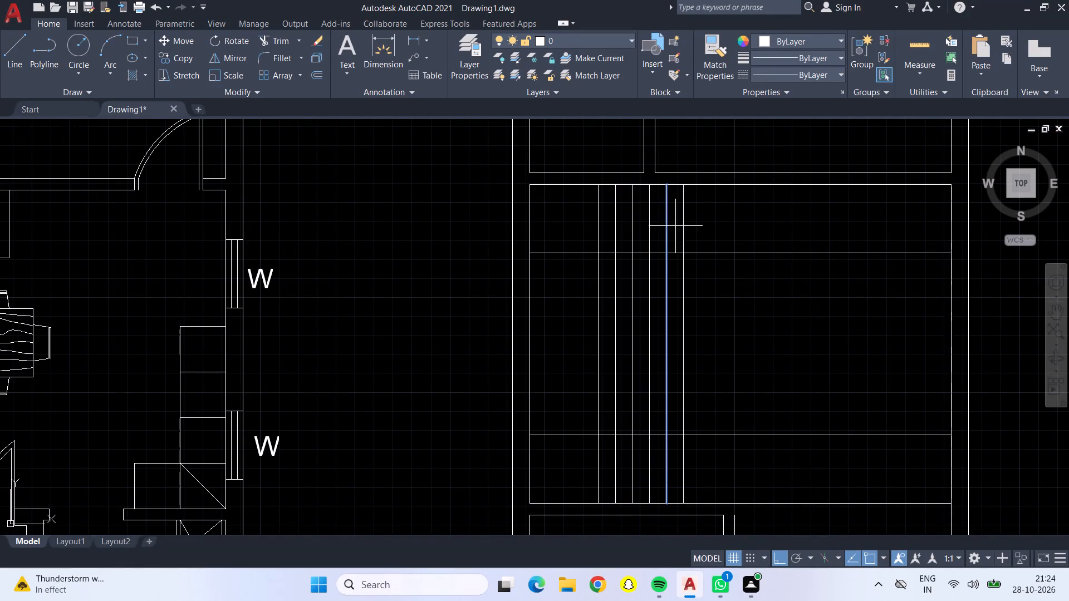
{"action": "left_click", "coordinate": [679, 226]}
{"action": "left_click", "coordinate": [683, 228]}
{"action": "left_click", "coordinate": [699, 230]}
Offset the new upper horizontal line downward three successive times at 9" spacing.
{"action": "left_click", "coordinate": [729, 252]}
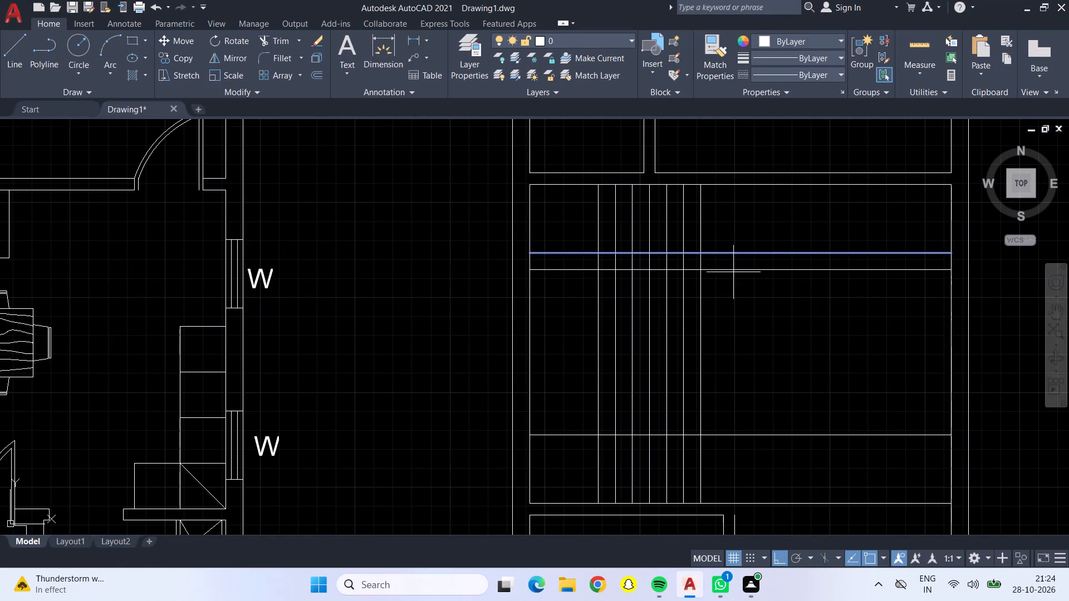
{"action": "left_click", "coordinate": [733, 274]}
{"action": "left_click", "coordinate": [731, 267]}
{"action": "left_click", "coordinate": [739, 309]}
{"action": "left_click_drag", "start_coordinate": [737, 285], "coordinate": [737, 291]}
{"action": "left_click", "coordinate": [745, 317]}
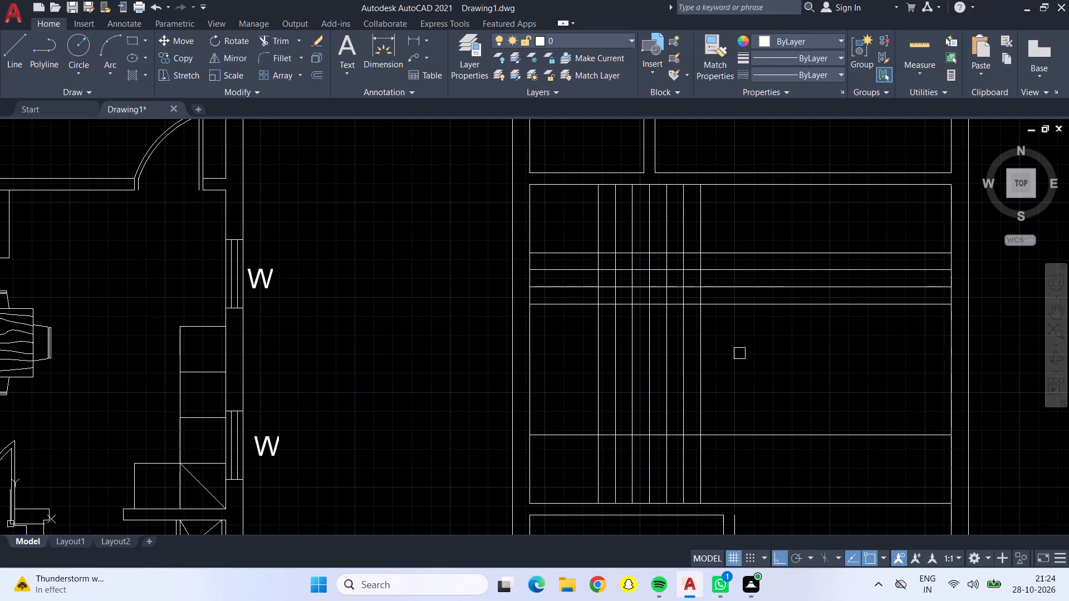
Offset the new lower horizontal line upward seven successive times at 9" spacing.
{"action": "left_click_drag", "start_coordinate": [751, 432], "coordinate": [755, 425]}
{"action": "left_click", "coordinate": [754, 394]}
{"action": "left_click", "coordinate": [759, 413]}
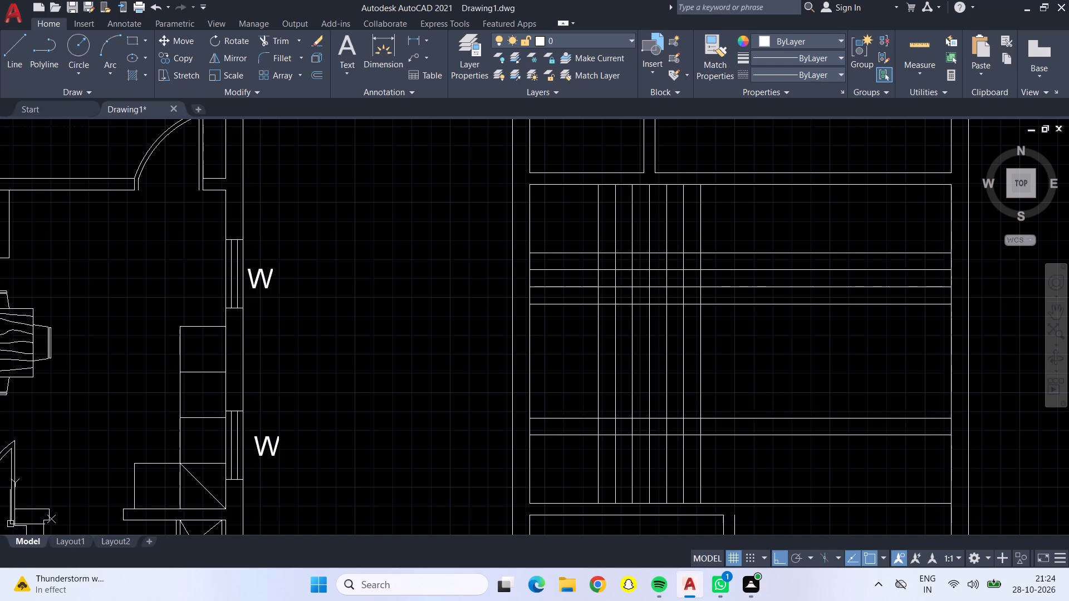
{"action": "left_click", "coordinate": [757, 385]}
{"action": "left_click_drag", "start_coordinate": [757, 397], "coordinate": [758, 389]}
{"action": "left_click", "coordinate": [758, 371]}
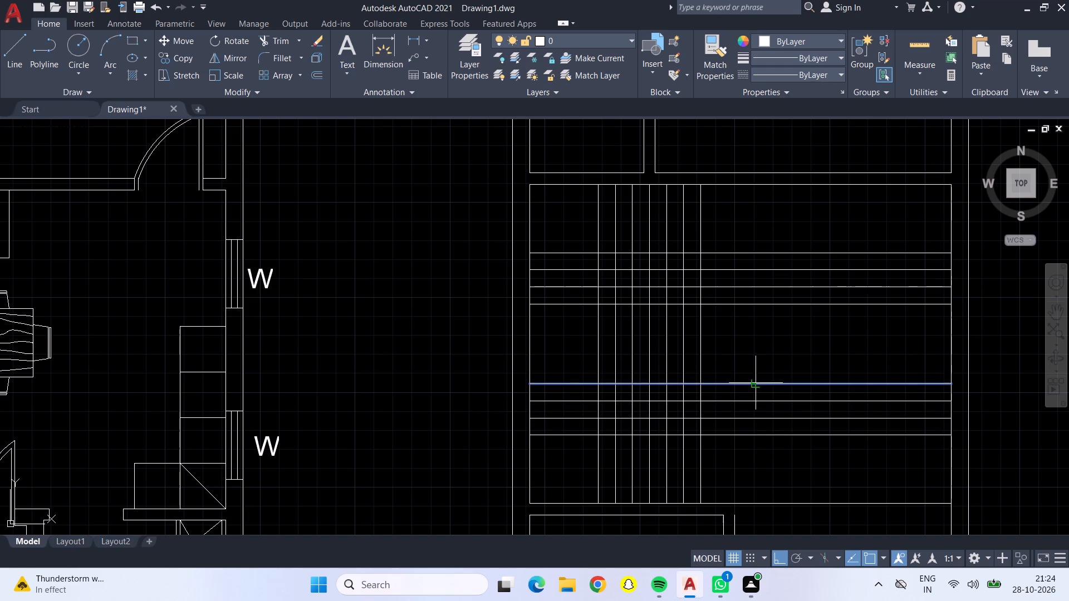
{"action": "left_click", "coordinate": [756, 383]}
{"action": "left_click", "coordinate": [739, 343]}
{"action": "left_click", "coordinate": [742, 367]}
{"action": "left_click", "coordinate": [738, 344]}
{"action": "left_click", "coordinate": [738, 349]}
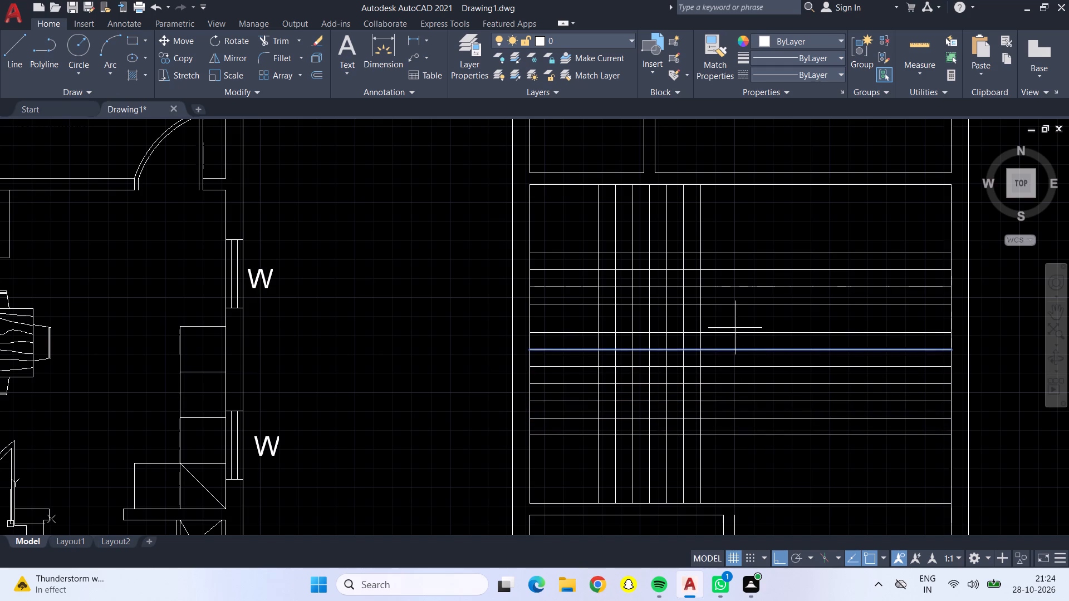
{"action": "left_click", "coordinate": [734, 327]}
{"action": "left_click", "coordinate": [737, 329]}
{"action": "left_click", "coordinate": [735, 327]}
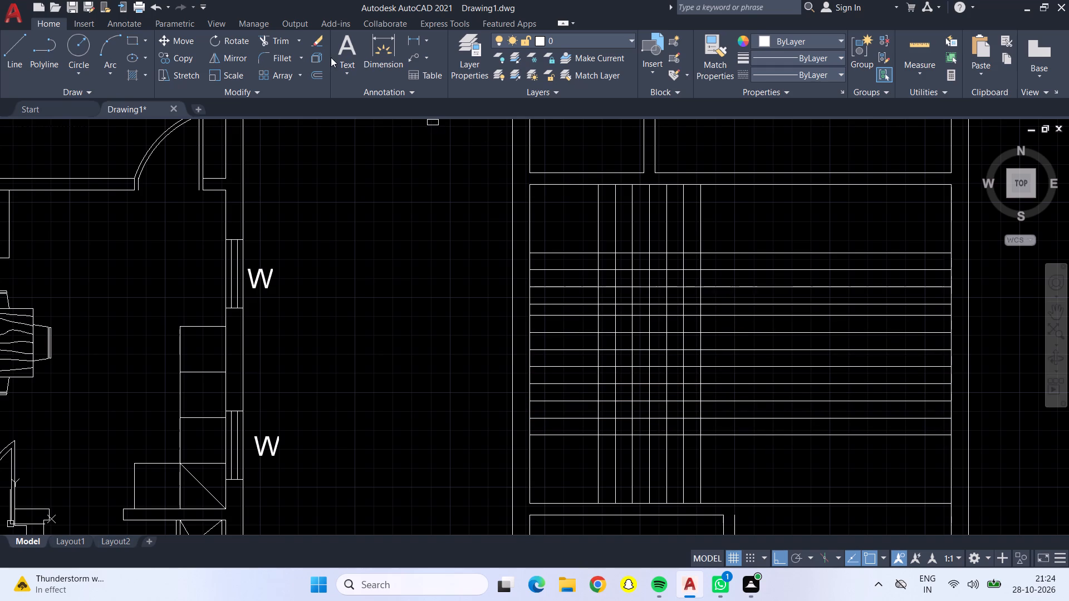
Trim all horizontal tread lines extending to the right of the last vertical tread line.
{"action": "left_click", "coordinate": [272, 42]}
{"action": "left_click_drag", "start_coordinate": [743, 229], "coordinate": [761, 362]}
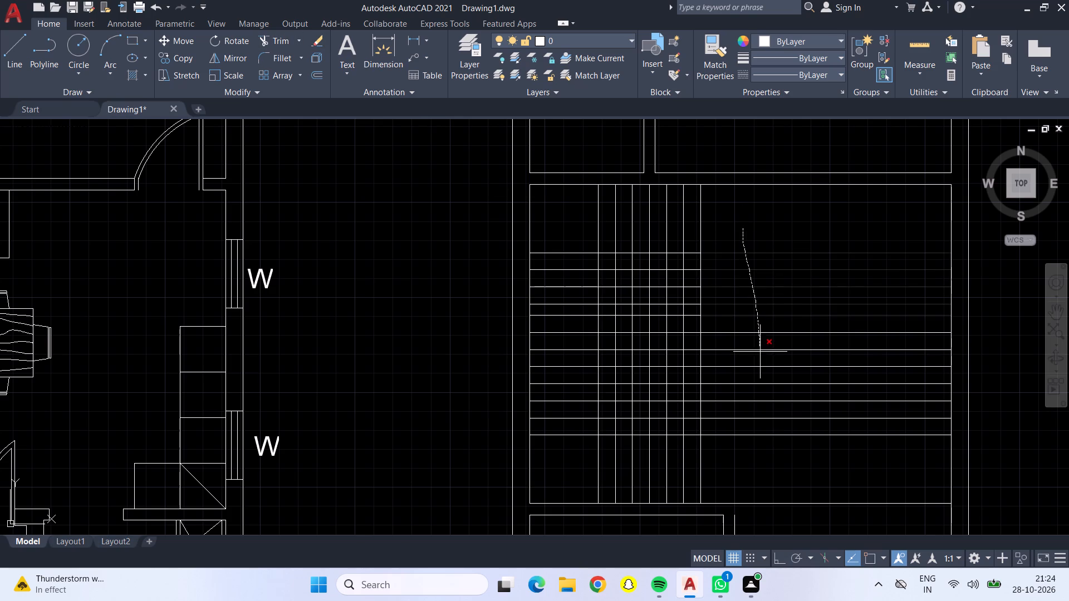
{"action": "left_click_drag", "start_coordinate": [761, 362], "coordinate": [759, 444]}
Trim the vertical tread lines between the two lowest horizontal lines to separate the lower stair flight.
{"action": "left_click_drag", "start_coordinate": [748, 427], "coordinate": [719, 421]}
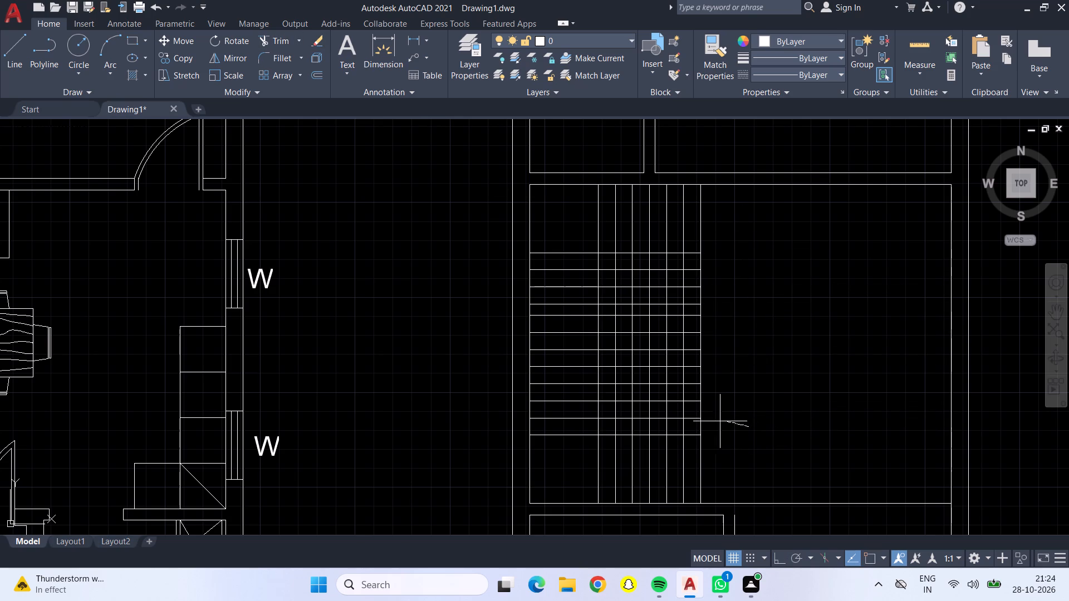
{"action": "left_click_drag", "start_coordinate": [719, 421], "coordinate": [614, 422]}
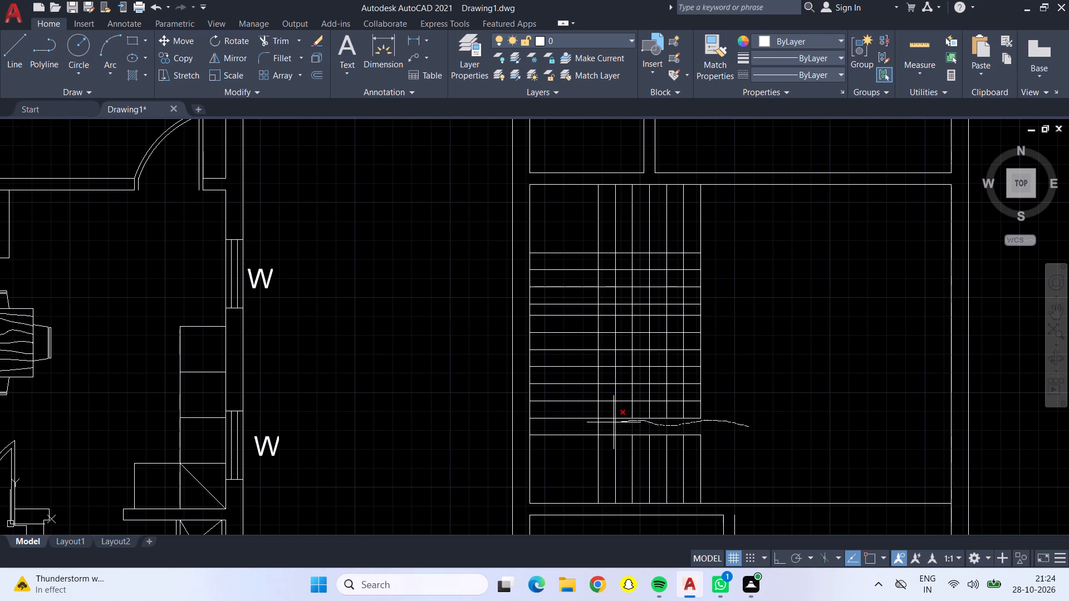
{"action": "left_click_drag", "start_coordinate": [614, 422], "coordinate": [604, 421]}
{"action": "left_click", "coordinate": [604, 421]}
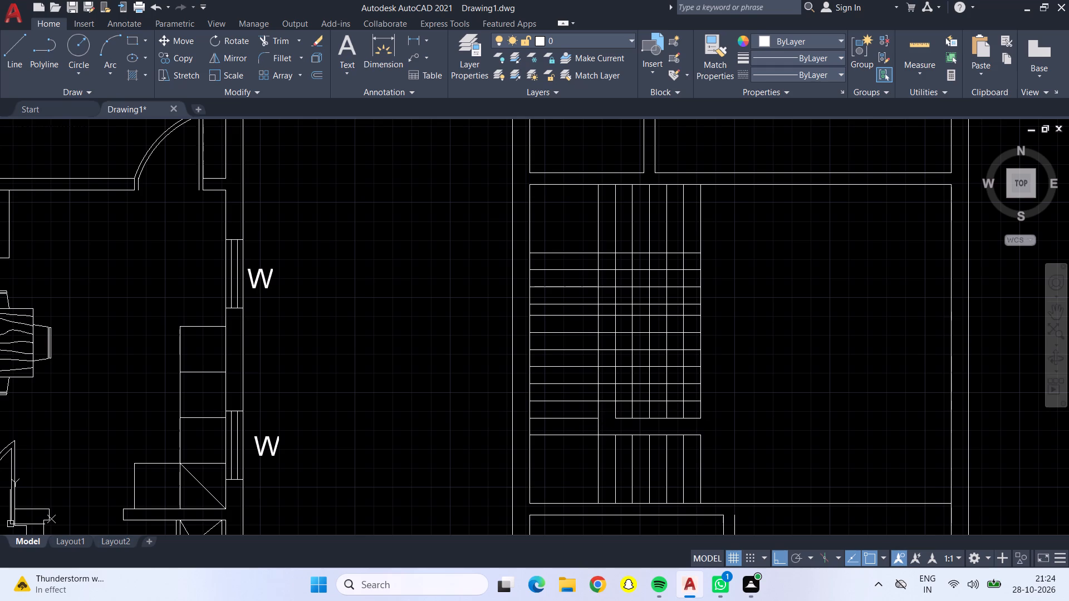
Trim the horizontal tread lines between the first two vertical lines to separate the left stair flight.
{"action": "left_click", "coordinate": [607, 421]}
{"action": "left_click_drag", "start_coordinate": [607, 421], "coordinate": [604, 359]}
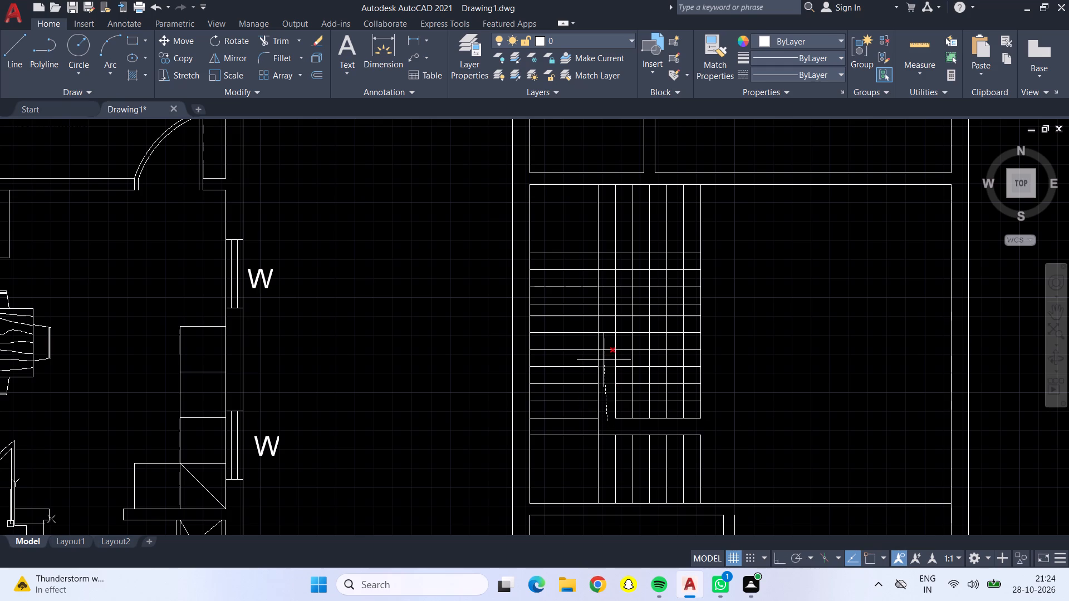
{"action": "left_click_drag", "start_coordinate": [604, 359], "coordinate": [607, 259]}
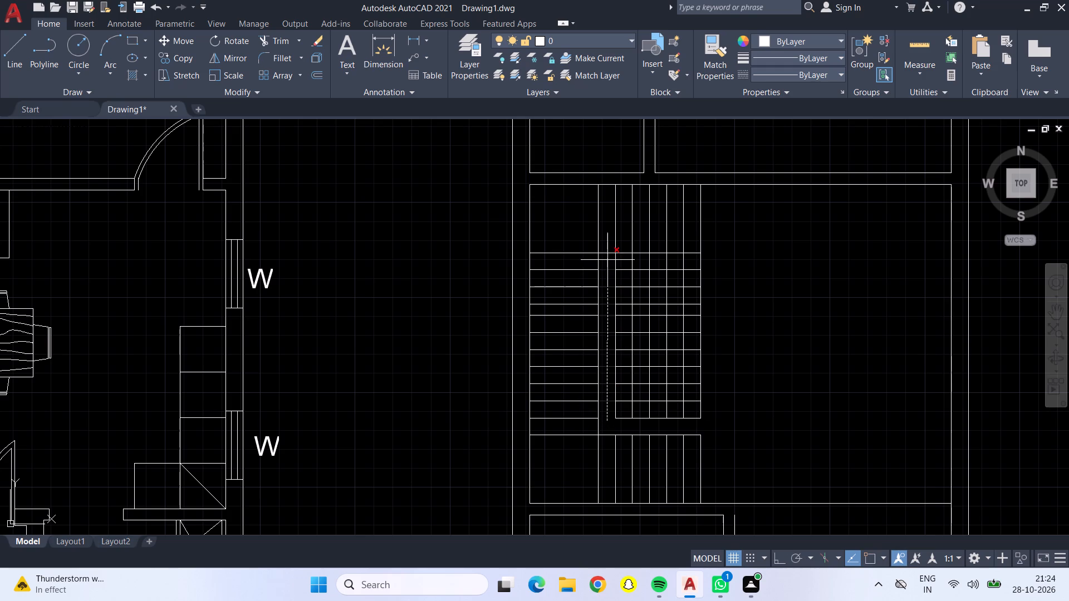
{"action": "left_click_drag", "start_coordinate": [607, 259], "coordinate": [607, 258]}
{"action": "left_click", "coordinate": [607, 258]}
{"action": "left_click", "coordinate": [607, 258]}
Trim the vertical tread lines between the two uppermost horizontal lines to separate the upper flight, and end Trim.
{"action": "left_click", "coordinate": [607, 266]}
{"action": "left_click_drag", "start_coordinate": [652, 269], "coordinate": [666, 269]}
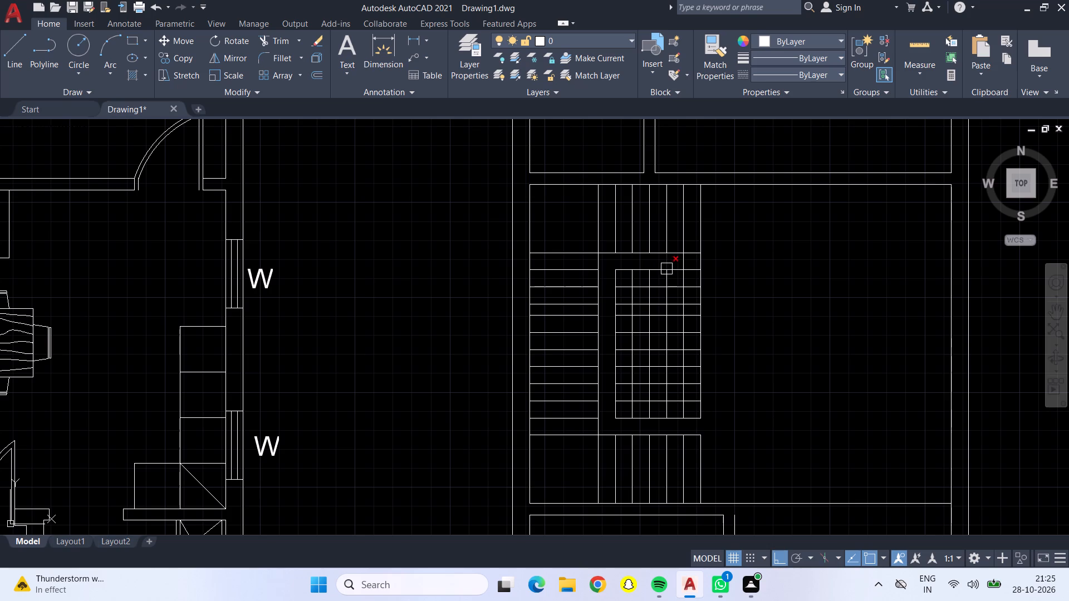
{"action": "left_click_drag", "start_coordinate": [653, 263], "coordinate": [702, 264]}
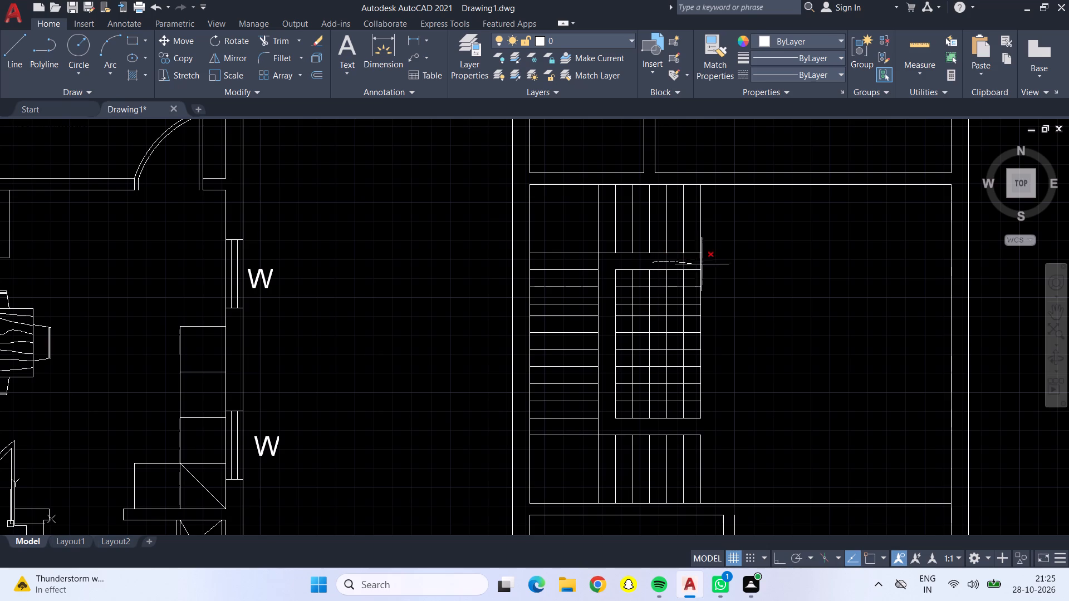
{"action": "left_click_drag", "start_coordinate": [702, 264], "coordinate": [726, 395]}
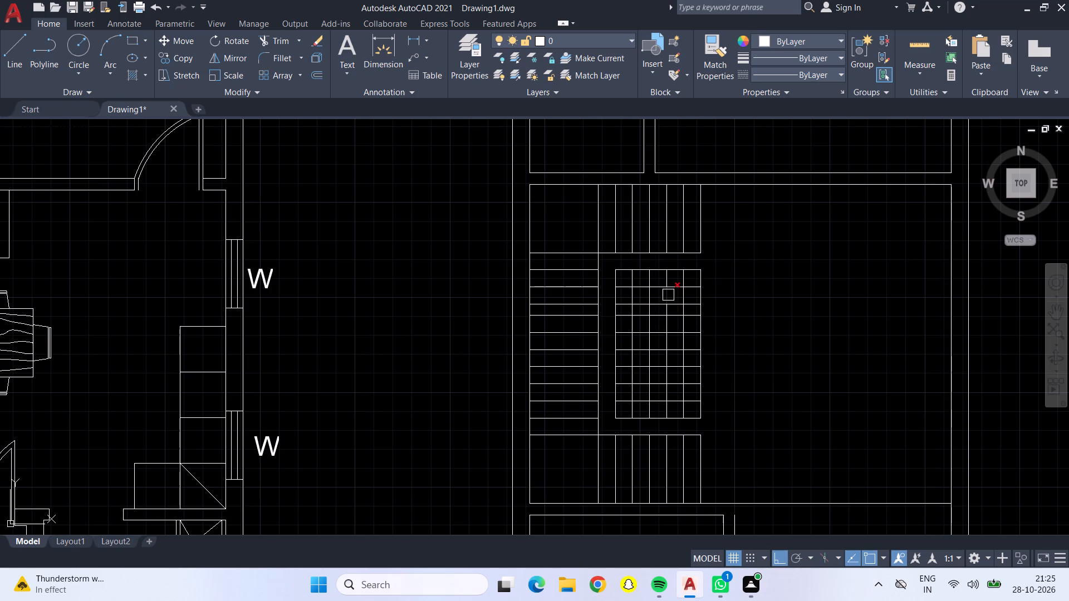
{"action": "key", "text": "Escape"}
{"action": "key", "text": "Escape"}
{"action": "key", "text": "Escape"}
{"action": "key", "text": "Escape"}
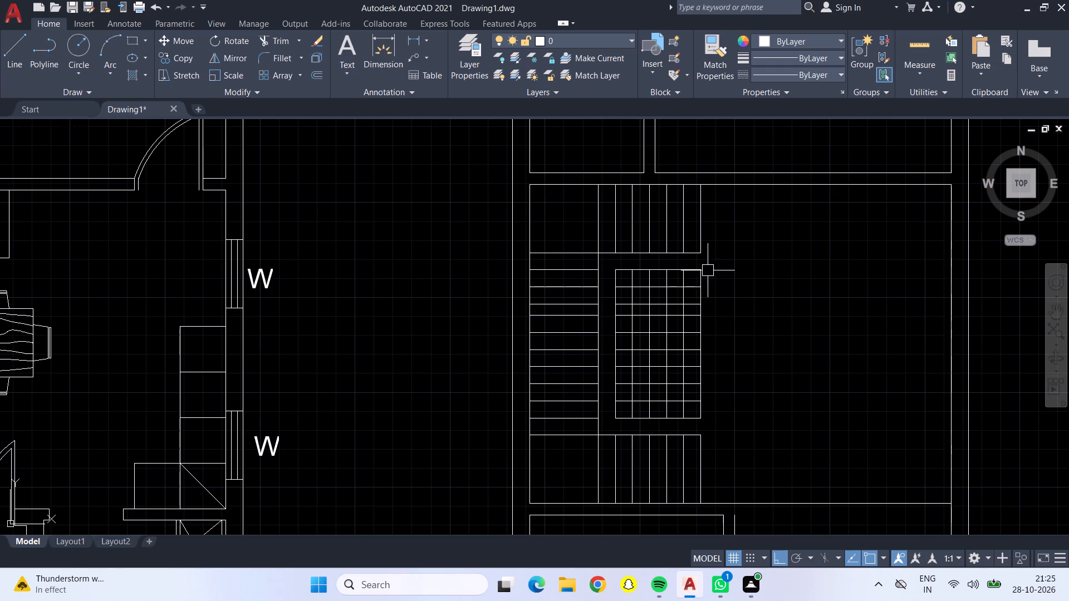
Delete the leftover grid of crossing tread lines enclosed between the three flights of the U-shaped staircase.
{"action": "left_click", "coordinate": [712, 268]}
{"action": "left_click", "coordinate": [606, 265]}
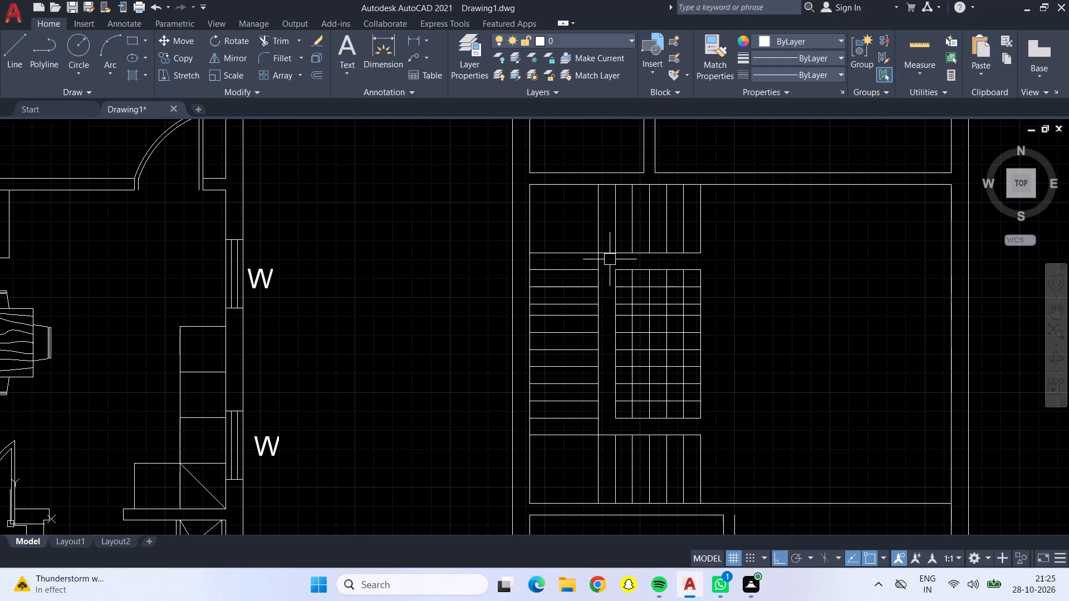
{"action": "left_click", "coordinate": [610, 258]}
{"action": "key", "text": "Escape"}
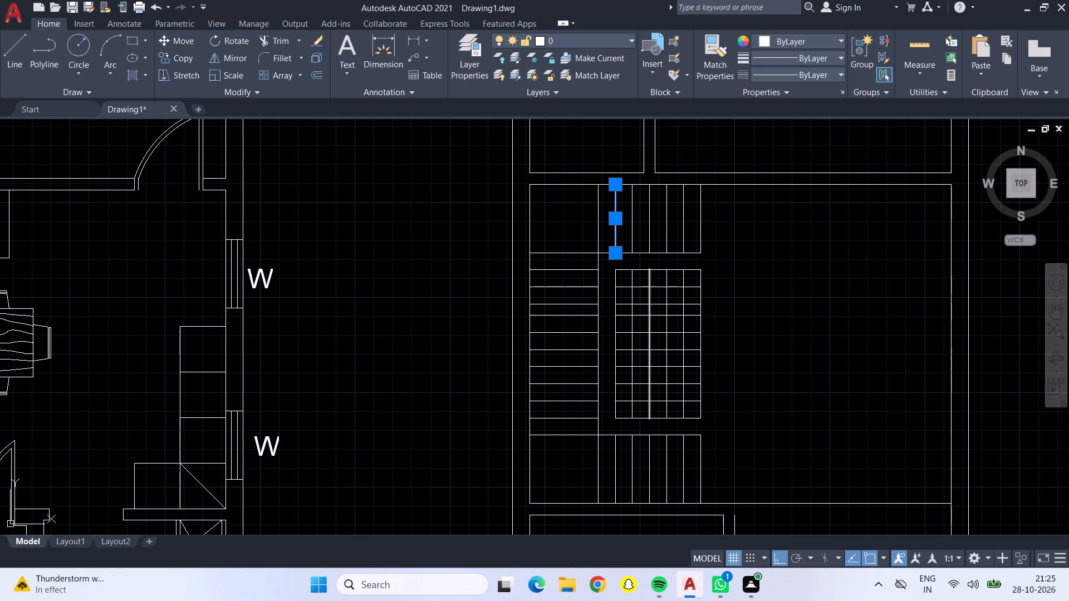
{"action": "left_click", "coordinate": [609, 265]}
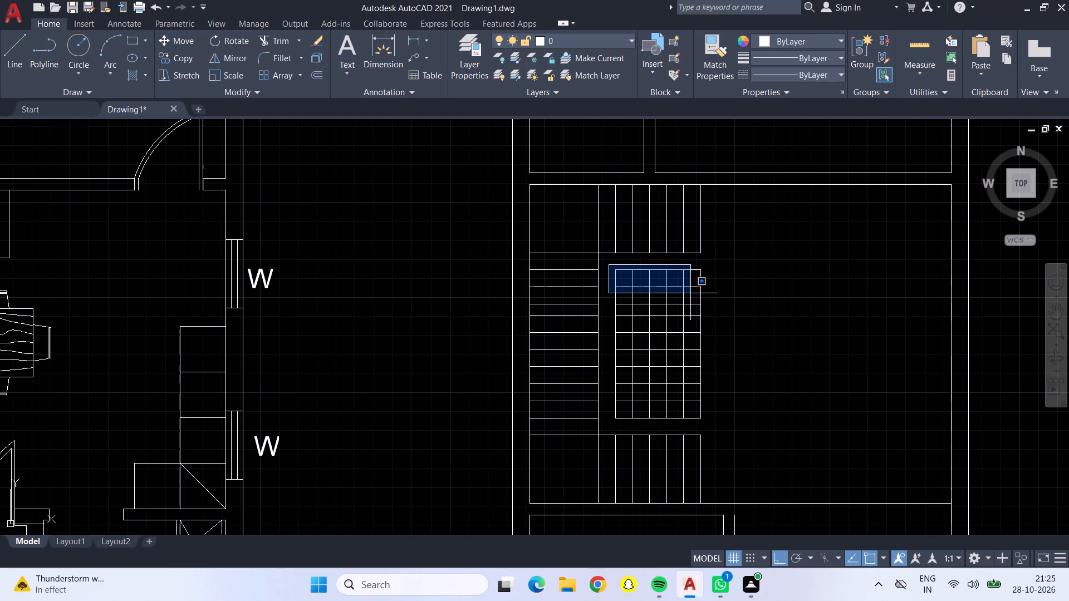
{"action": "left_click", "coordinate": [730, 428]}
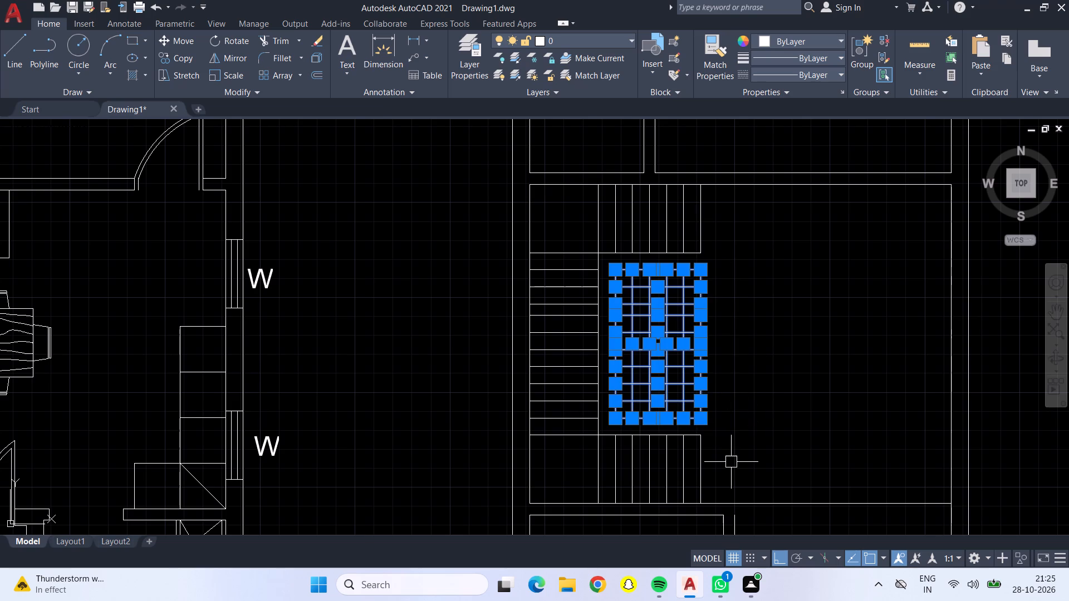
{"action": "key", "text": "Delete"}
Trim the lower flight's last vertical tread line and the horizontal edge overhanging beyond the previous tread.
{"action": "scroll", "coordinate": [767, 437], "scroll_direction": "down", "scroll_amount": 1}
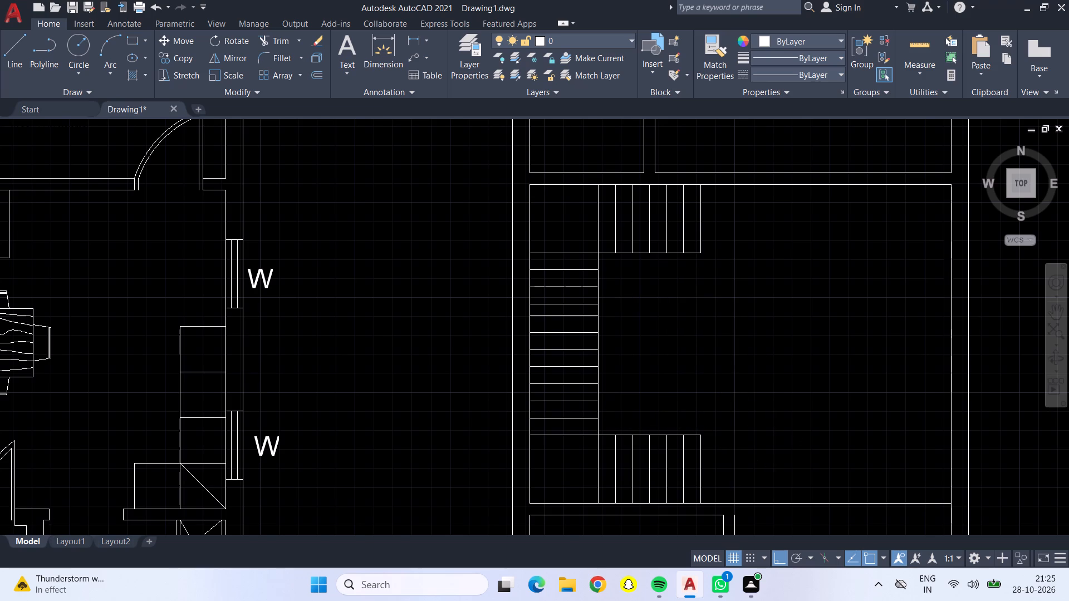
{"action": "scroll", "coordinate": [790, 427], "scroll_direction": "down", "scroll_amount": 1}
{"action": "middle_click_drag", "start_coordinate": [790, 427], "coordinate": [660, 356]}
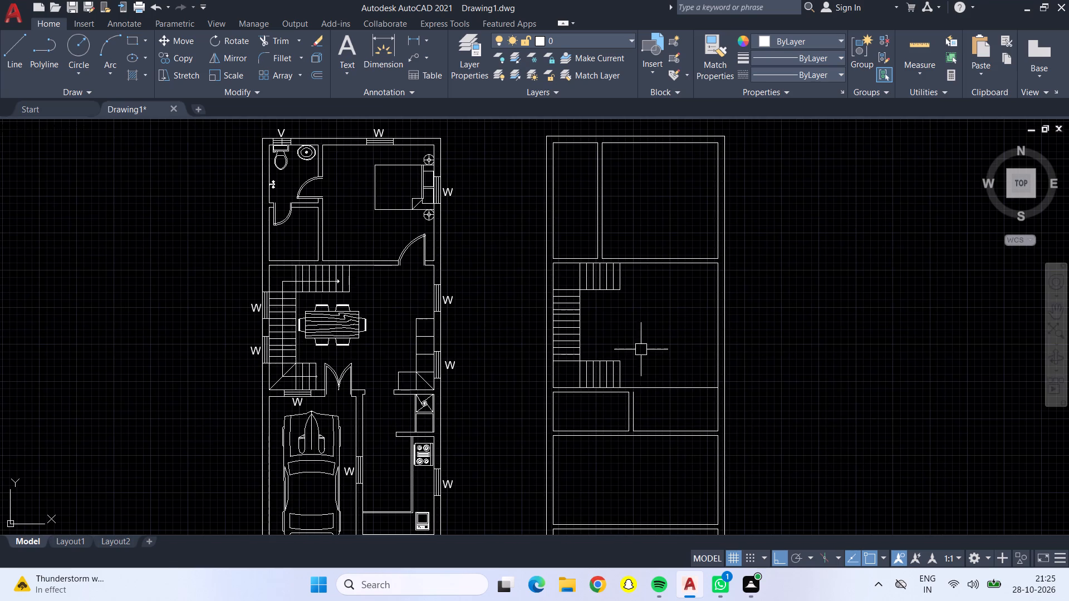
{"action": "left_click", "coordinate": [277, 45]}
{"action": "scroll", "coordinate": [621, 372], "scroll_direction": "up", "scroll_amount": 3}
{"action": "left_click", "coordinate": [611, 370]}
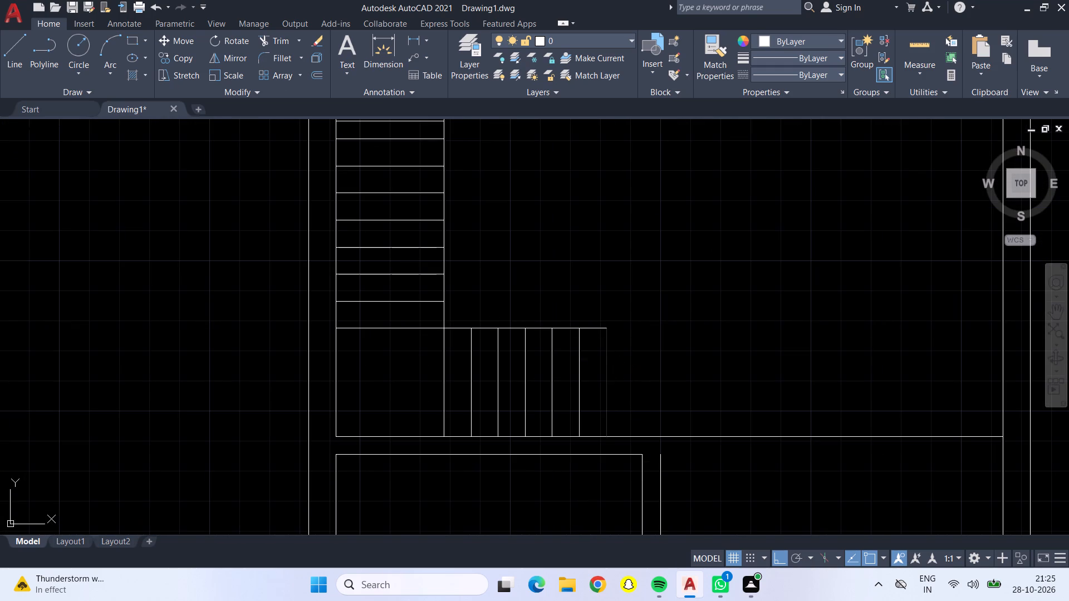
{"action": "left_click", "coordinate": [609, 333]}
{"action": "scroll", "coordinate": [609, 333], "scroll_direction": "down", "scroll_amount": 4}
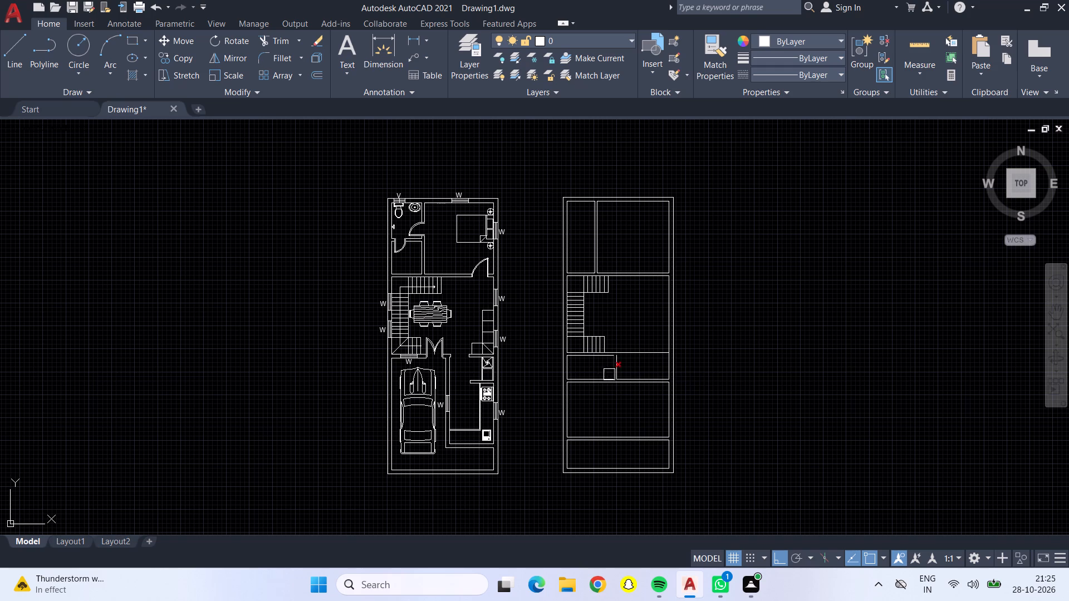
Draw a line extending the small room's outer right wall line up to the staircase room's bottom wall line.
{"action": "scroll", "coordinate": [622, 358], "scroll_direction": "up", "scroll_amount": 2}
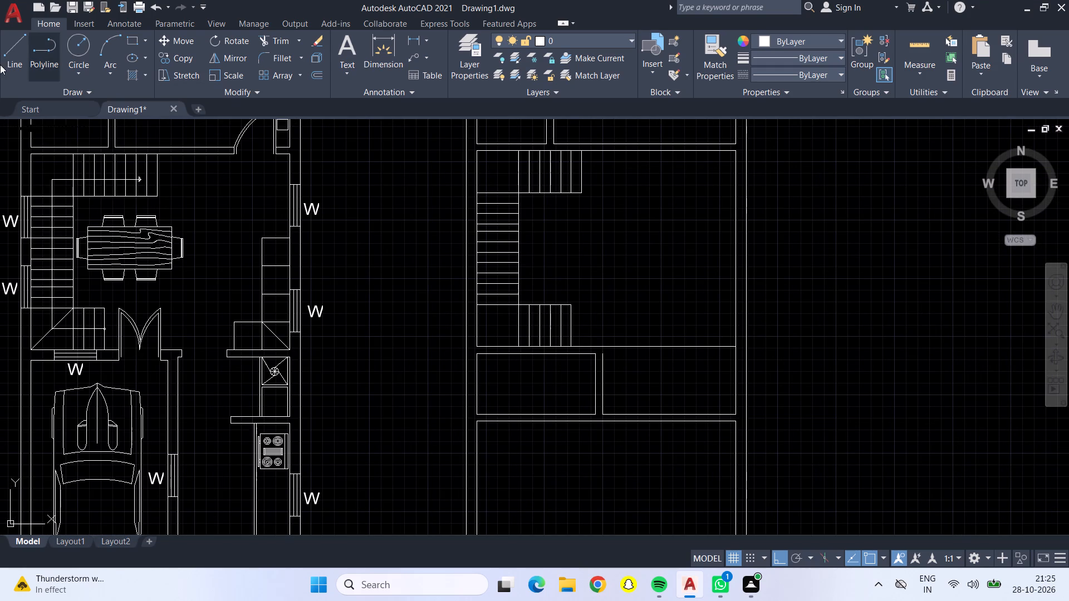
{"action": "left_click", "coordinate": [14, 59]}
{"action": "scroll", "coordinate": [609, 353], "scroll_direction": "up", "scroll_amount": 4}
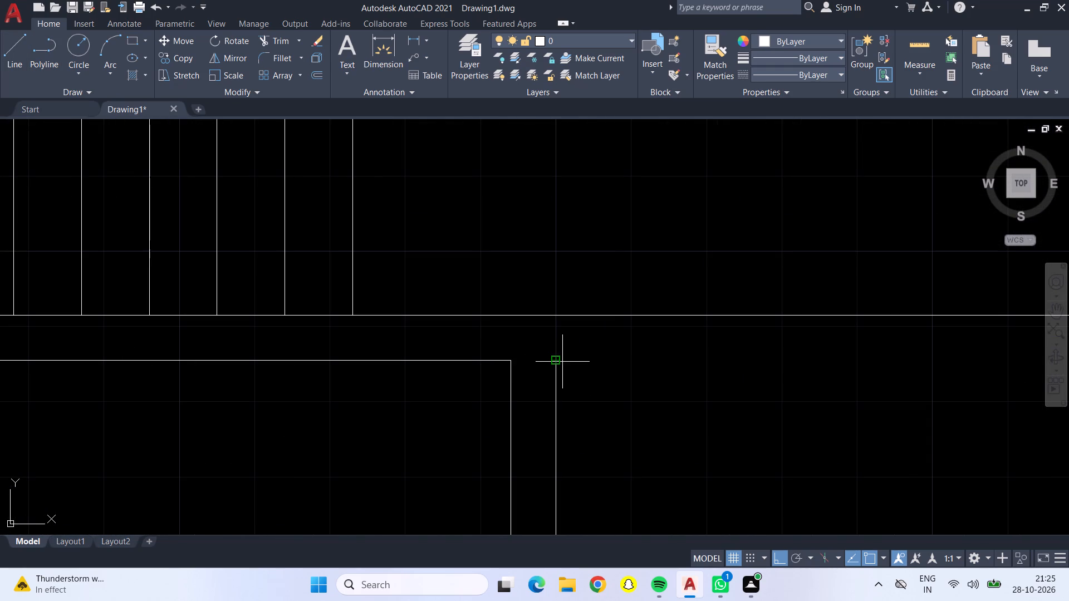
{"action": "left_click", "coordinate": [556, 363]}
{"action": "left_click", "coordinate": [561, 312]}
{"action": "key", "text": "Return"}
Trim the staircase room's bottom wall line to the right of the extended wall line, opening it to the space below.
{"action": "left_click", "coordinate": [280, 44]}
{"action": "left_click_drag", "start_coordinate": [524, 230], "coordinate": [599, 354]}
{"action": "scroll", "coordinate": [622, 348], "scroll_direction": "down", "scroll_amount": 4}
Examine the second floor layout from the staircase to the lower rooms, alongside the furnished plan.
{"action": "middle_click_drag", "start_coordinate": [568, 387], "coordinate": [439, 344]}
{"action": "middle_click_drag", "start_coordinate": [493, 412], "coordinate": [514, 435]}
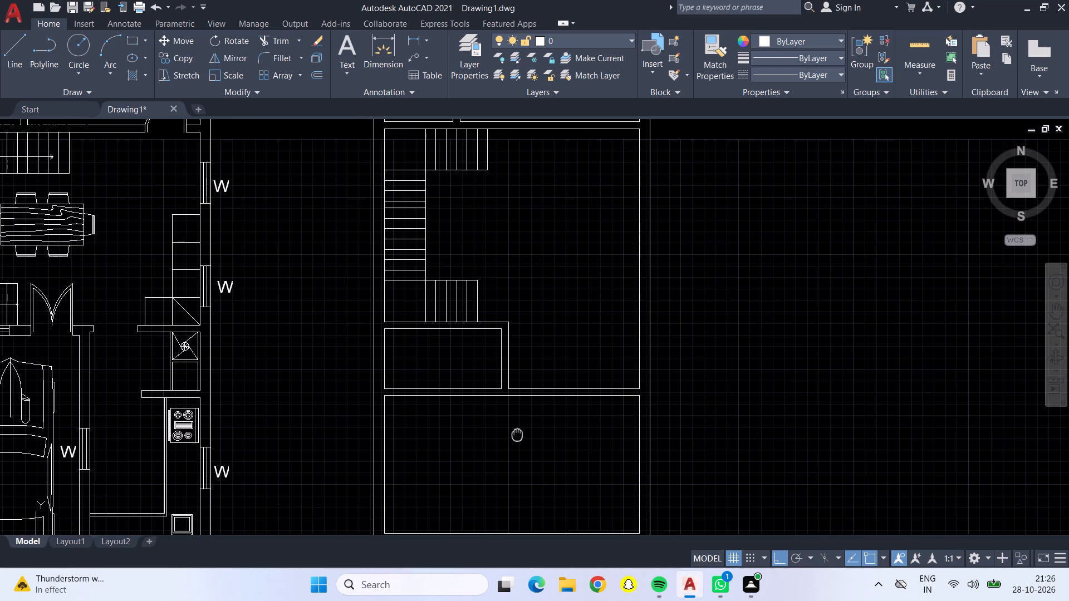
{"action": "middle_click_drag", "start_coordinate": [514, 435], "coordinate": [451, 417]}
{"action": "scroll", "coordinate": [487, 385], "scroll_direction": "up", "scroll_amount": 1}
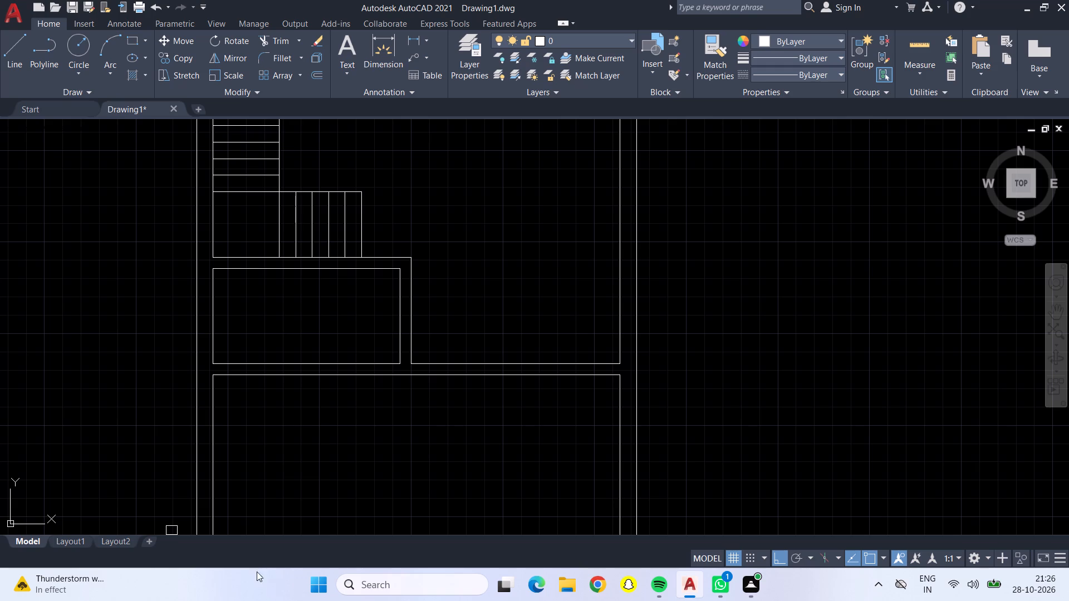
{"action": "scroll", "coordinate": [542, 354], "scroll_direction": "down", "scroll_amount": 1}
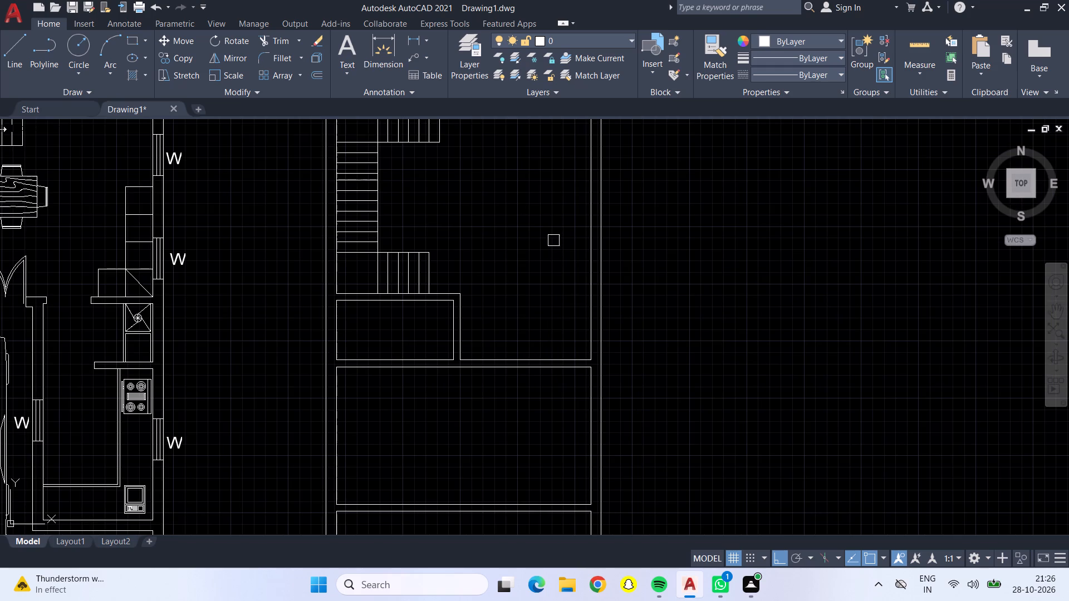
{"action": "middle_click_drag", "start_coordinate": [546, 238], "coordinate": [645, 426]}
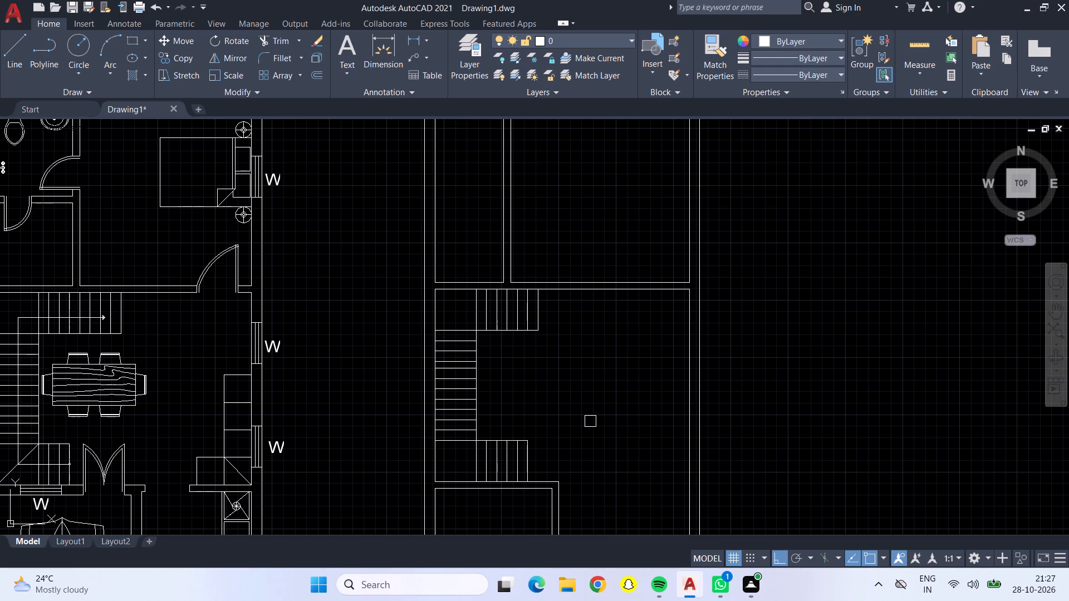
{"action": "scroll", "coordinate": [584, 383], "scroll_direction": "down", "scroll_amount": 1}
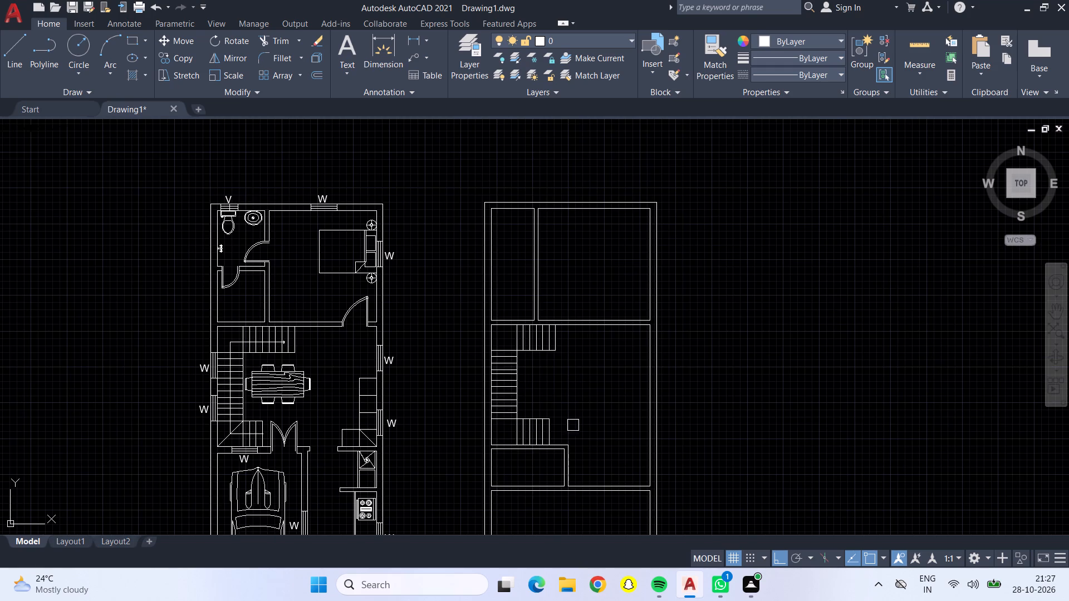
{"action": "middle_click_drag", "start_coordinate": [536, 466], "coordinate": [536, 460]}
{"action": "middle_click_drag", "start_coordinate": [536, 460], "coordinate": [540, 409]}
{"action": "middle_click_drag", "start_coordinate": [545, 471], "coordinate": [523, 357]}
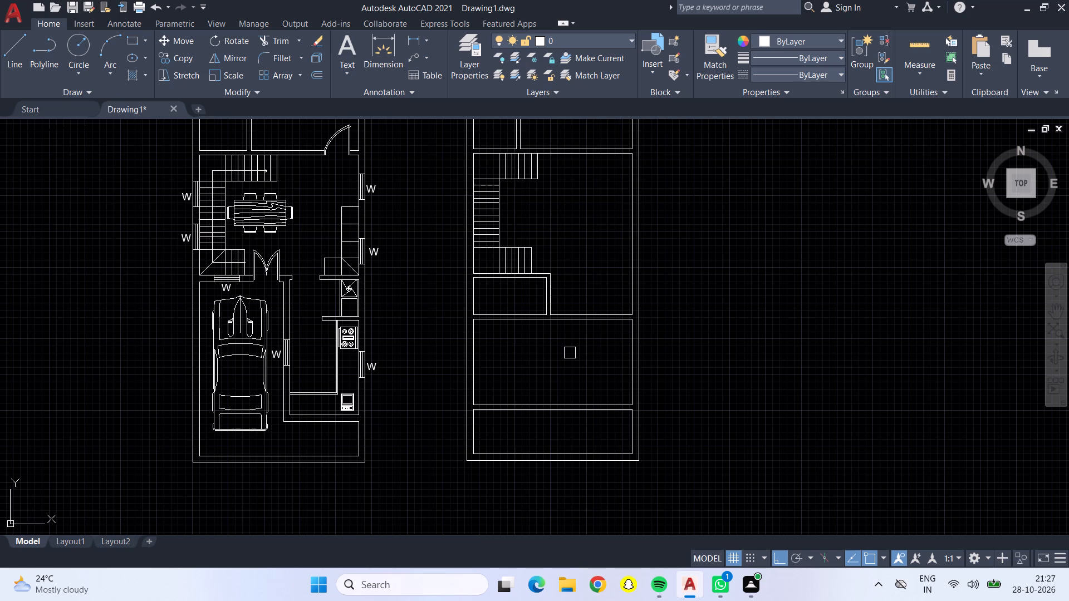
Offset the left inner wall line of the large room below the small room 12' to the right.
{"action": "scroll", "coordinate": [568, 353], "scroll_direction": "up", "scroll_amount": 3}
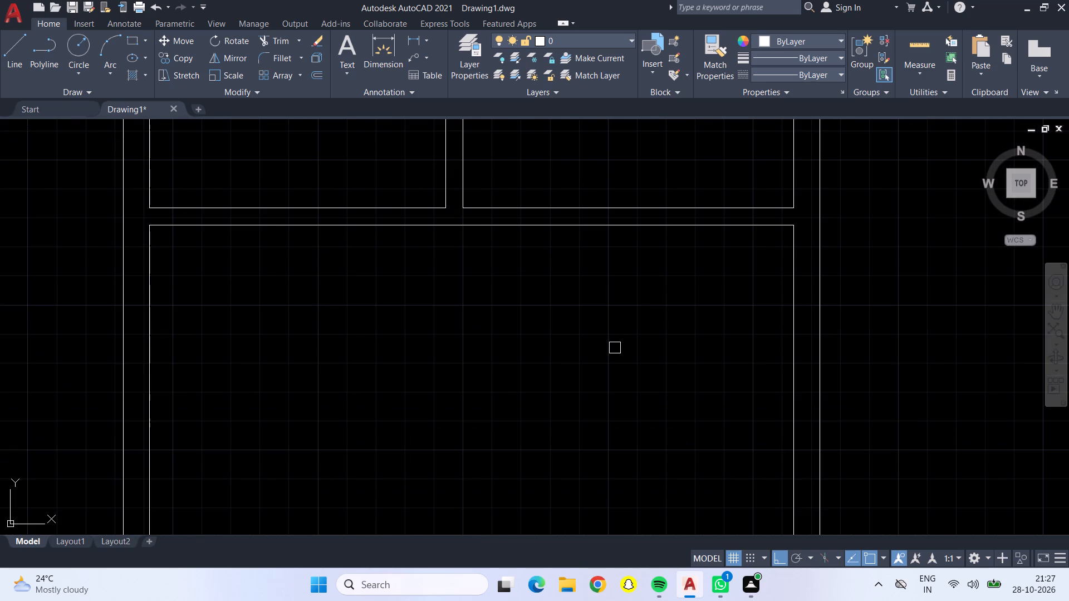
{"action": "scroll", "coordinate": [615, 348], "scroll_direction": "down", "scroll_amount": 1}
{"action": "middle_click_drag", "start_coordinate": [612, 350], "coordinate": [585, 343]}
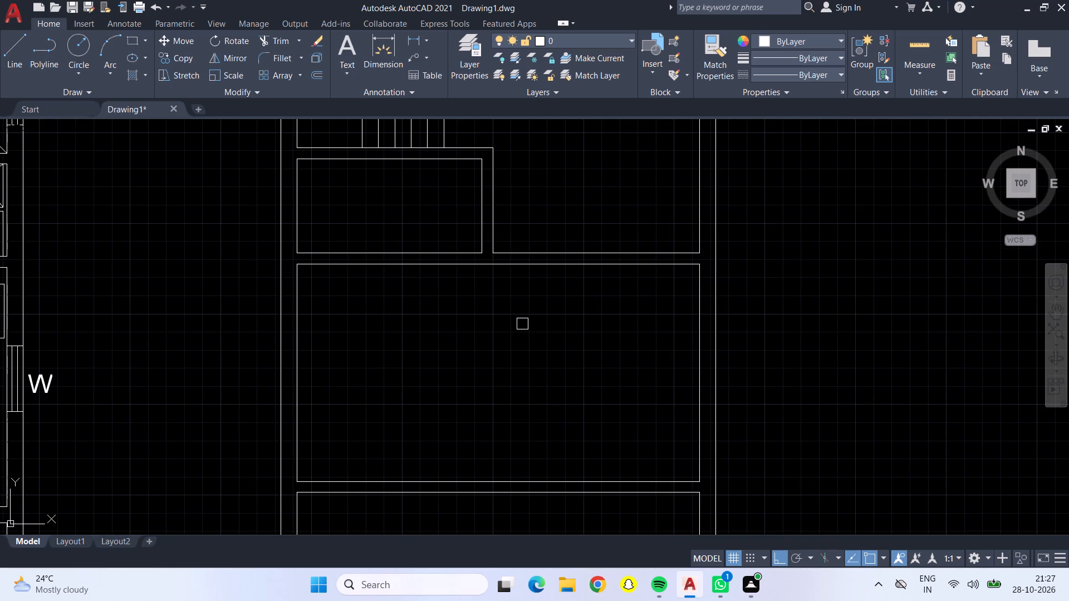
{"action": "key", "text": "Escape"}
{"action": "key", "text": "o"}
{"action": "key", "text": "Return"}
{"action": "type", "text": "12'"}
{"action": "key", "text": "Return"}
{"action": "left_click", "coordinate": [301, 392]}
{"action": "left_click", "coordinate": [502, 395]}
{"action": "key", "text": "Escape"}
Offset the new vertical partition line 6" to the right to form a double-line wall.
{"action": "key", "text": "o"}
{"action": "key", "text": "Return"}
{"action": "type", "text": "6\""}
{"action": "key", "text": "Return"}
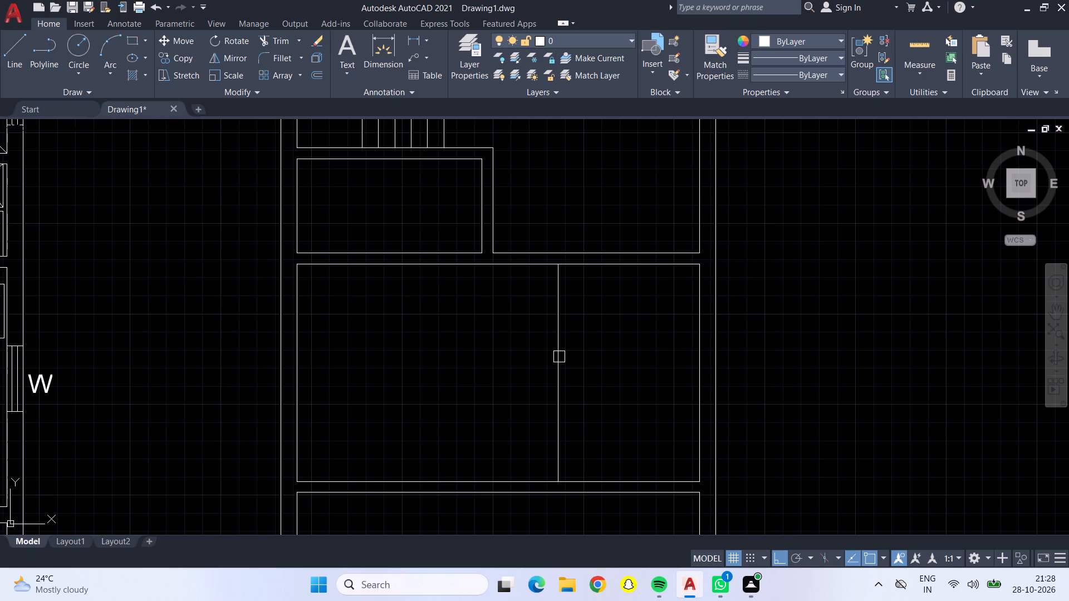
{"action": "left_click", "coordinate": [560, 358]}
{"action": "left_click", "coordinate": [595, 366]}
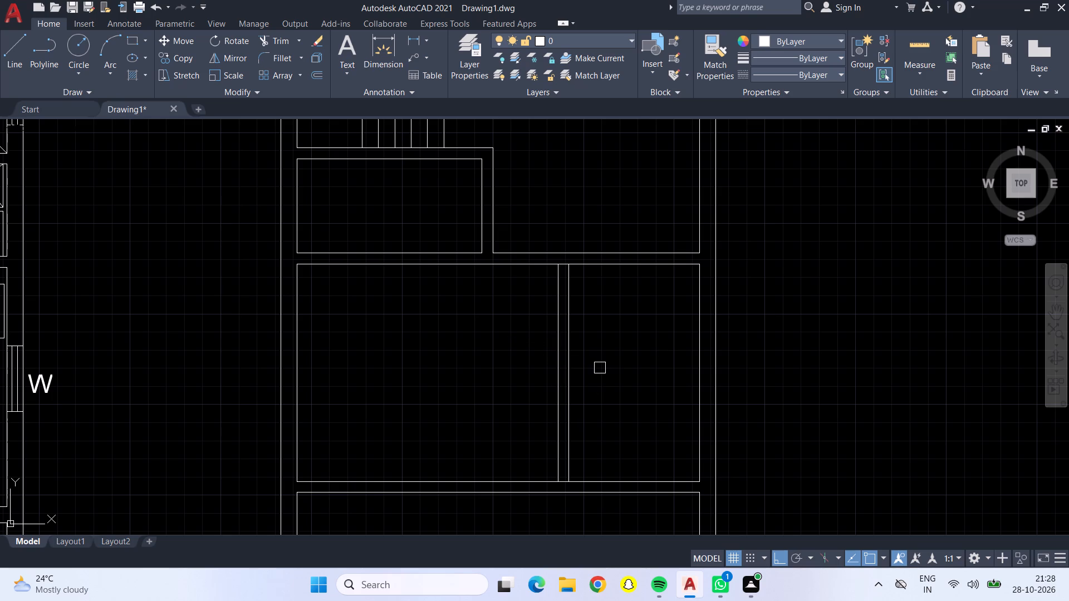
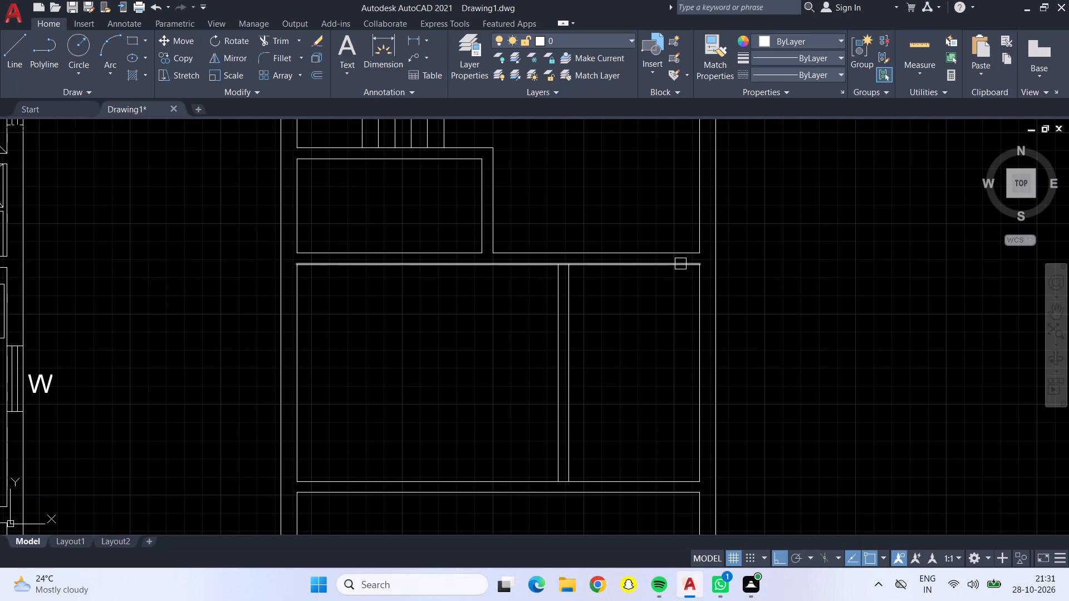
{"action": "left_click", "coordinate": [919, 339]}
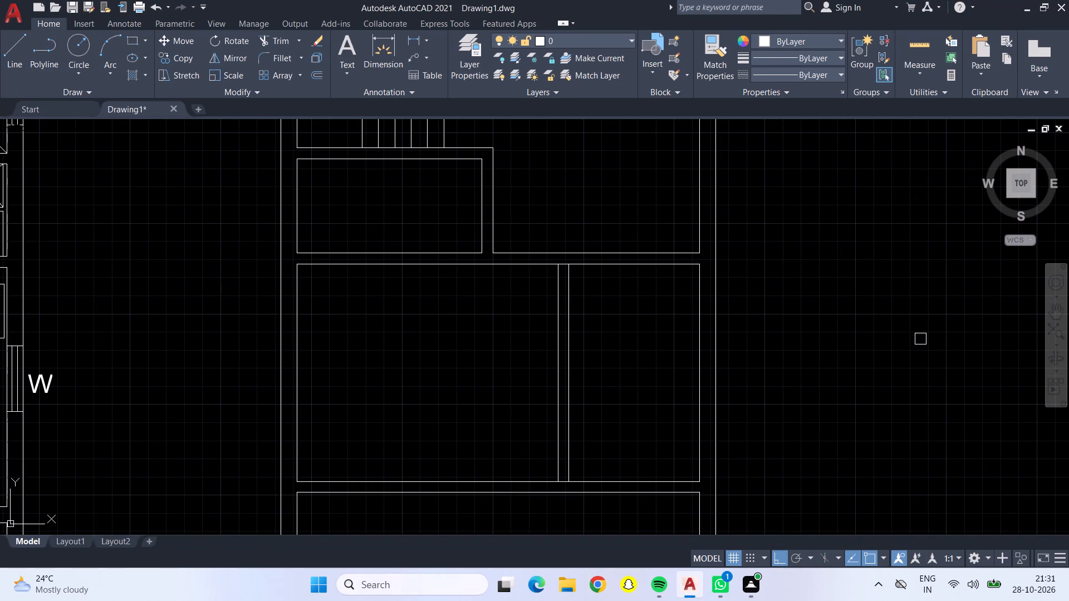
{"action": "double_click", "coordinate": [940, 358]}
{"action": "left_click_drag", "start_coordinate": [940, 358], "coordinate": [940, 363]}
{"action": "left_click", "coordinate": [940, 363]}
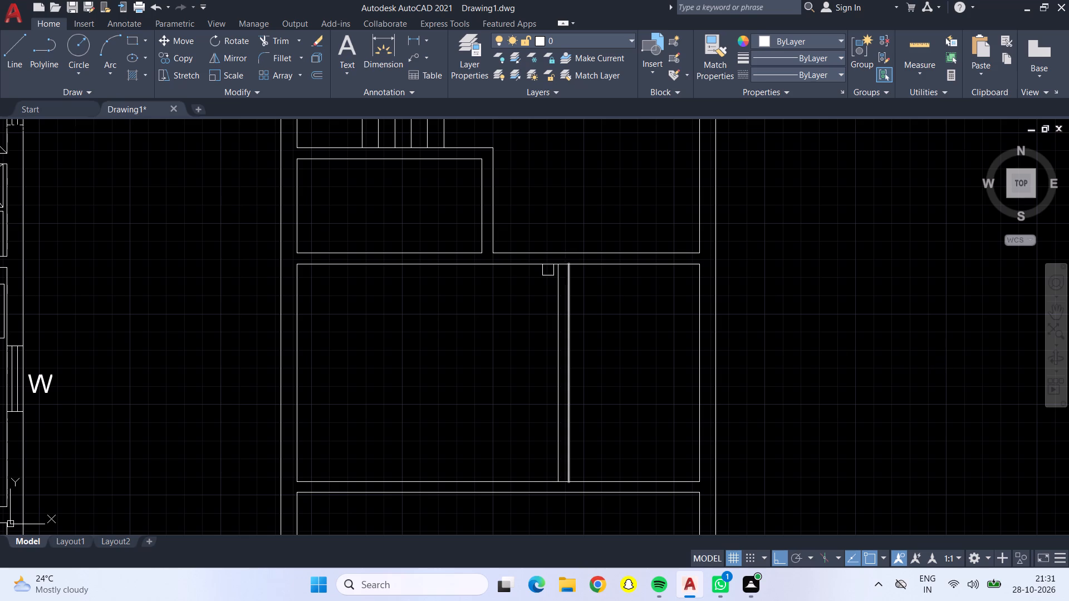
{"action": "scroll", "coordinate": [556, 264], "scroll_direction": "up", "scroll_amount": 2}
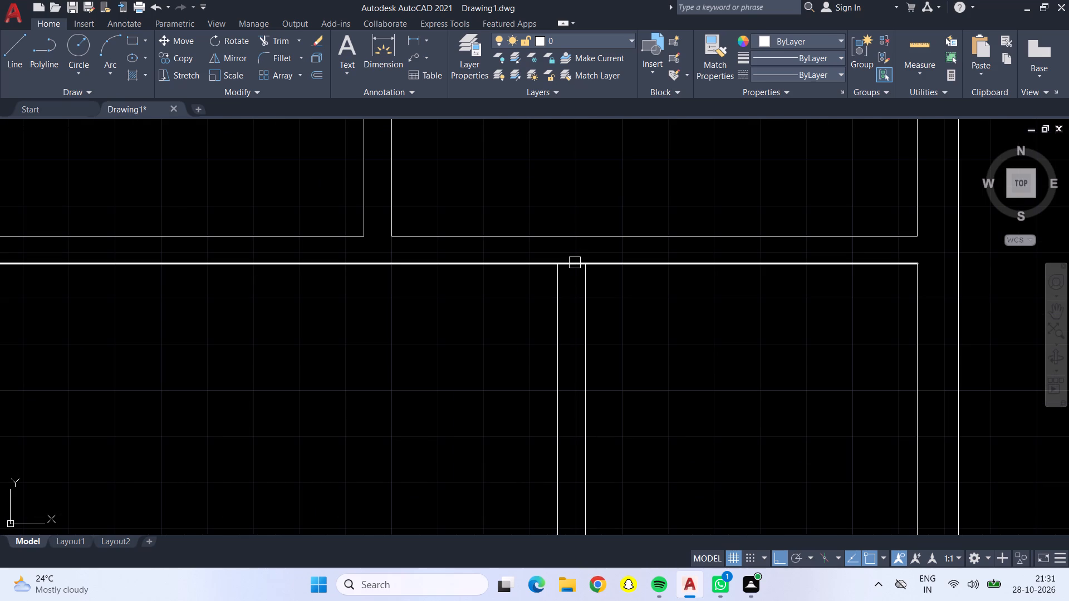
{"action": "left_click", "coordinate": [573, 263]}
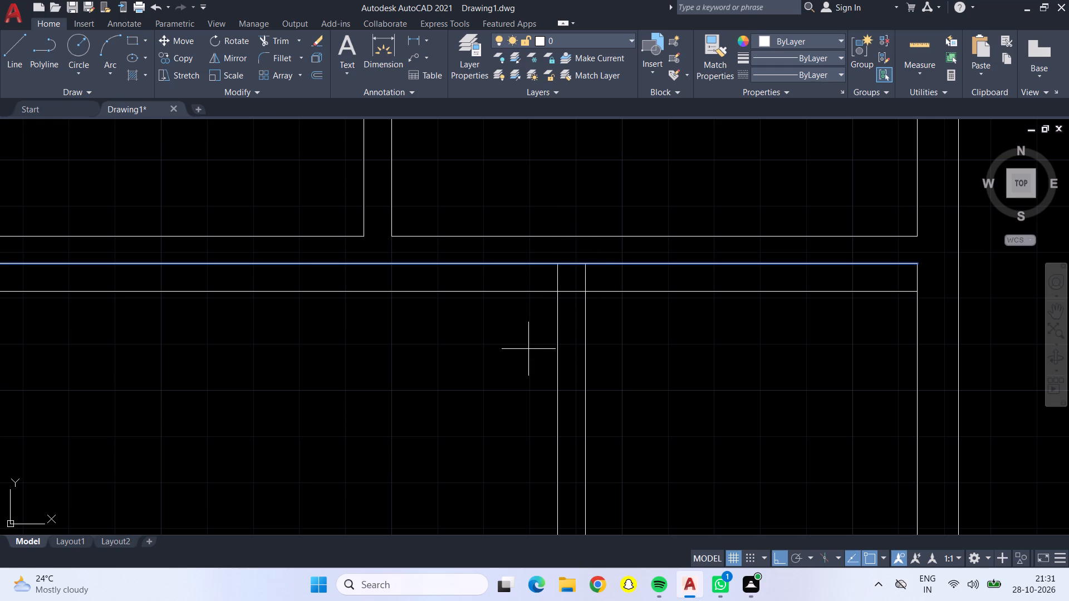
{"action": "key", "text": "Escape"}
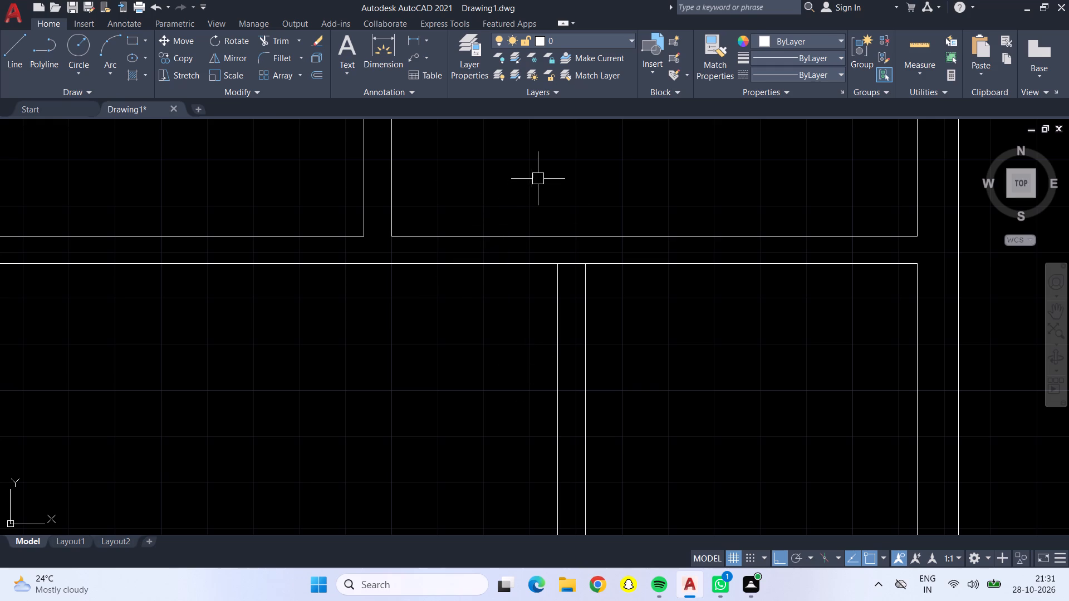
Measure the interior of the small room below the bathroom in the furnished plan.
{"action": "scroll", "coordinate": [538, 179], "scroll_direction": "down", "scroll_amount": 1}
{"action": "middle_click_drag", "start_coordinate": [542, 161], "coordinate": [577, 383]}
{"action": "scroll", "coordinate": [525, 252], "scroll_direction": "down", "scroll_amount": 1}
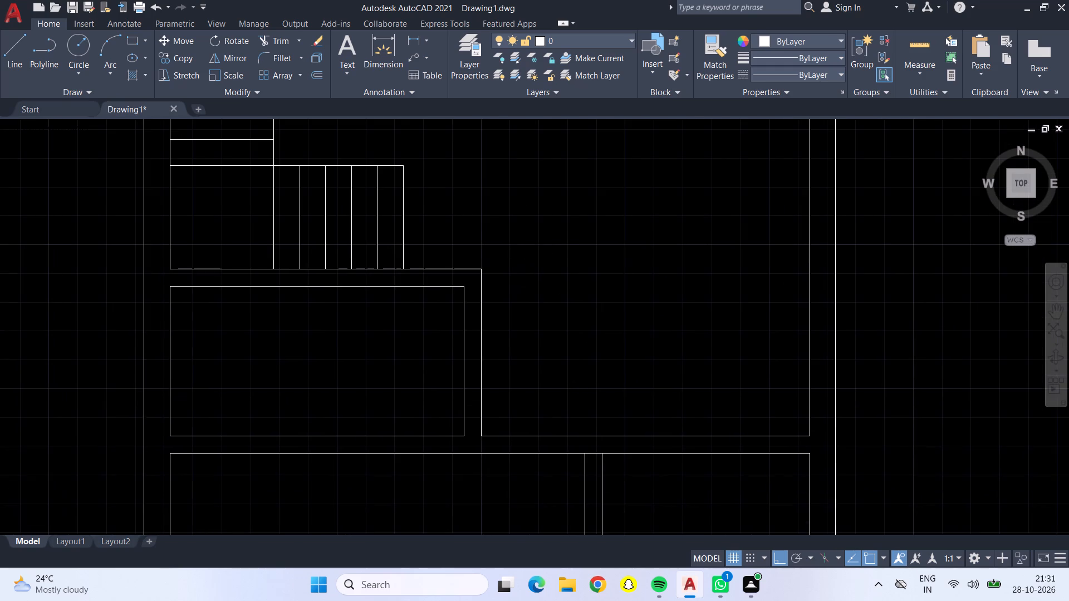
{"action": "middle_click_drag", "start_coordinate": [555, 213], "coordinate": [575, 524]}
{"action": "scroll", "coordinate": [575, 522], "scroll_direction": "down", "scroll_amount": 1}
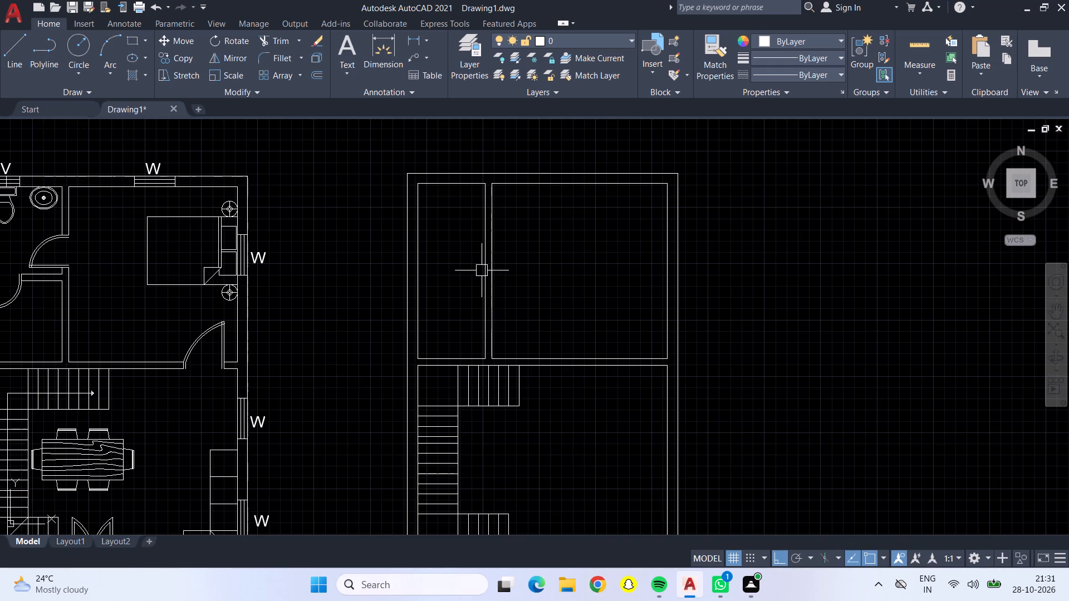
{"action": "scroll", "coordinate": [457, 279], "scroll_direction": "up", "scroll_amount": 2}
{"action": "scroll", "coordinate": [457, 281], "scroll_direction": "down", "scroll_amount": 3}
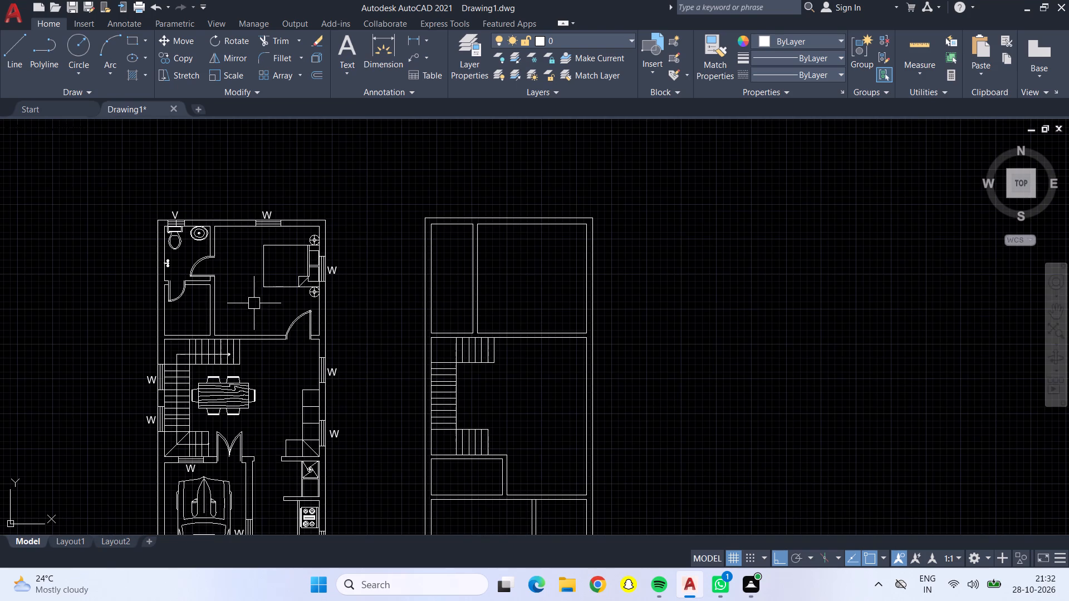
{"action": "scroll", "coordinate": [190, 297], "scroll_direction": "up", "scroll_amount": 2}
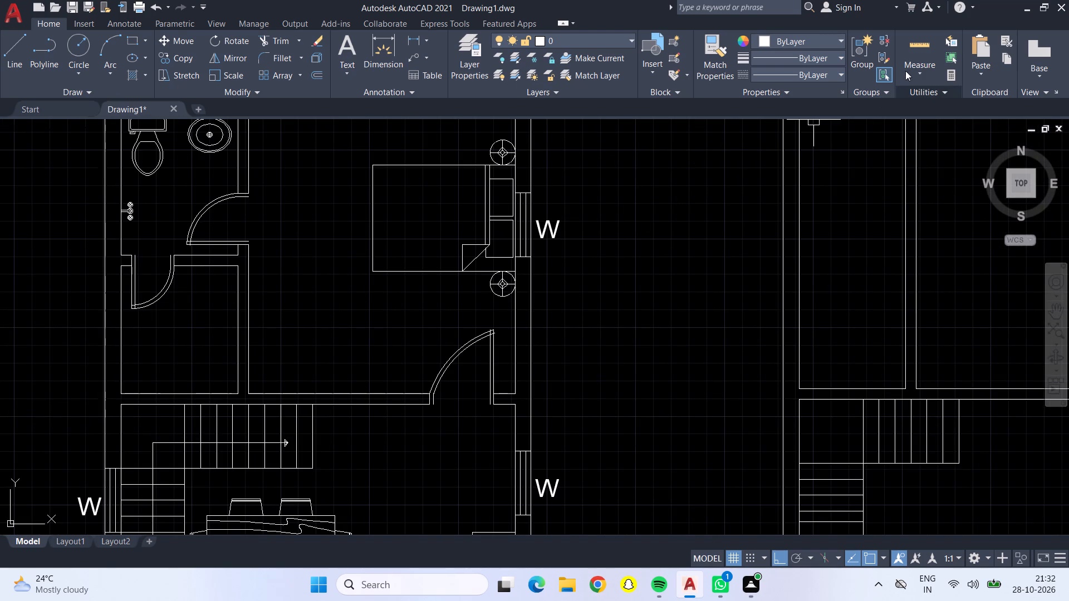
{"action": "left_click_drag", "start_coordinate": [918, 41], "coordinate": [910, 48]}
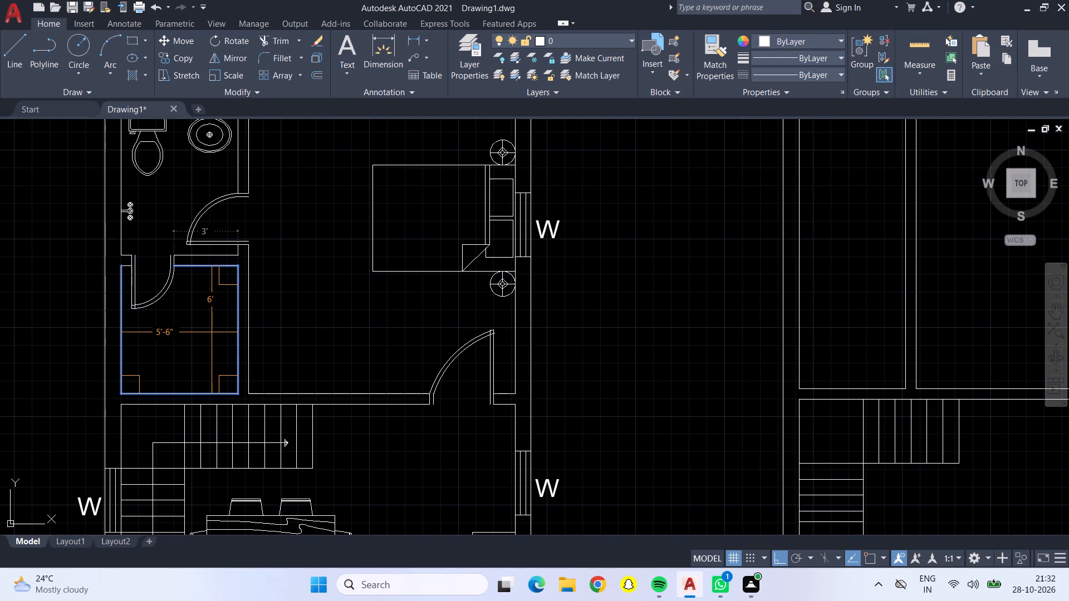
{"action": "key", "text": "Escape"}
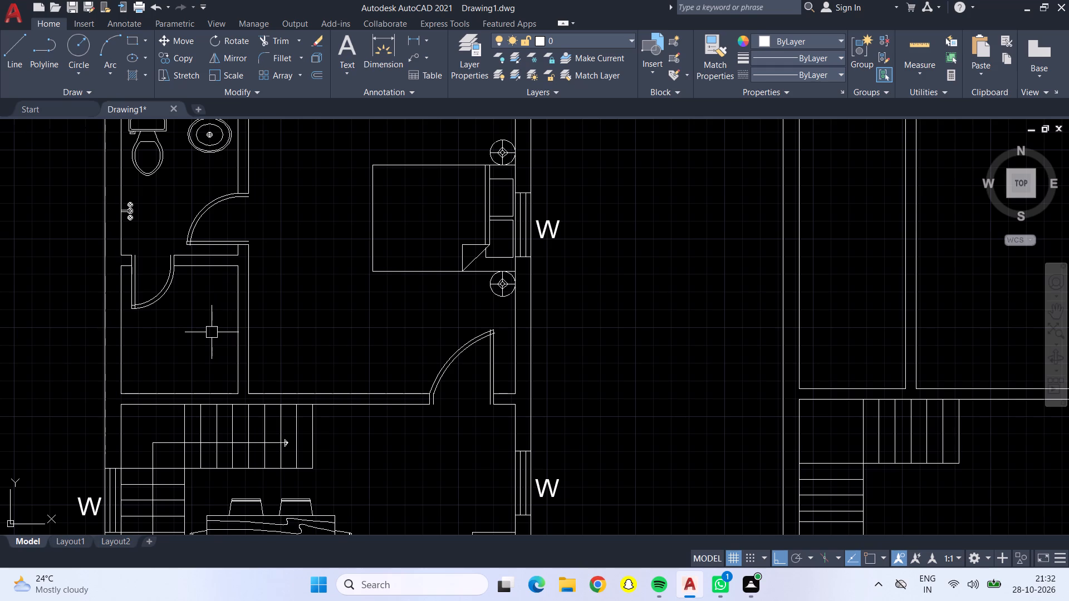
Offset the bottom inner wall line of the second floor's narrow upper-left room 6' upward as a partition line.
{"action": "key", "text": "o"}
{"action": "key", "text": "Return"}
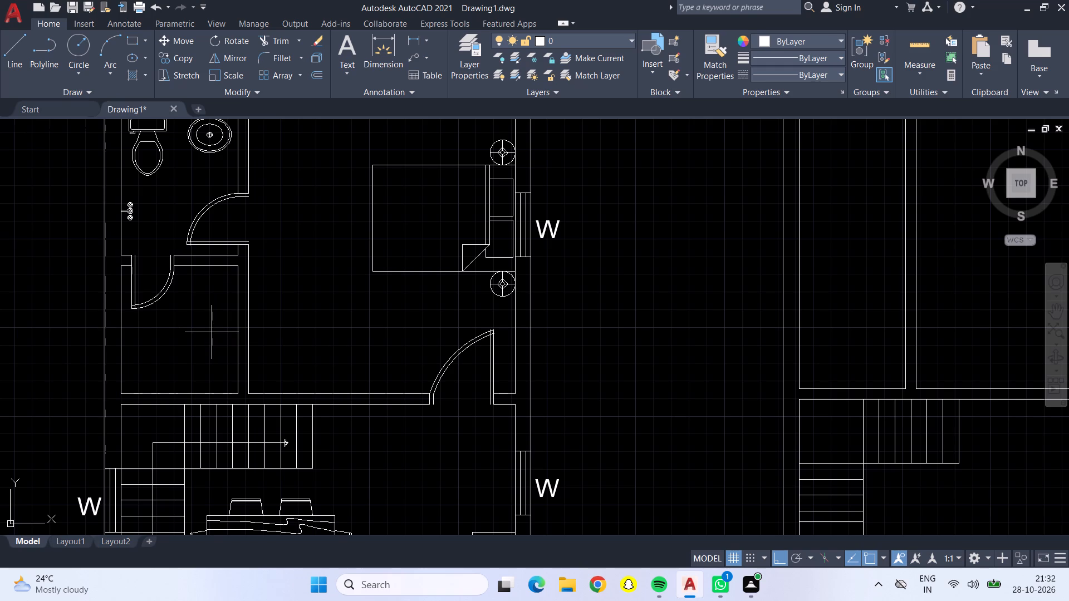
{"action": "type", "text": "6'"}
{"action": "key", "text": "Return"}
{"action": "left_click", "coordinate": [816, 386]}
{"action": "left_click", "coordinate": [813, 244]}
{"action": "scroll", "coordinate": [837, 231], "scroll_direction": "down", "scroll_amount": 1}
{"action": "middle_click_drag", "start_coordinate": [837, 229], "coordinate": [753, 269]}
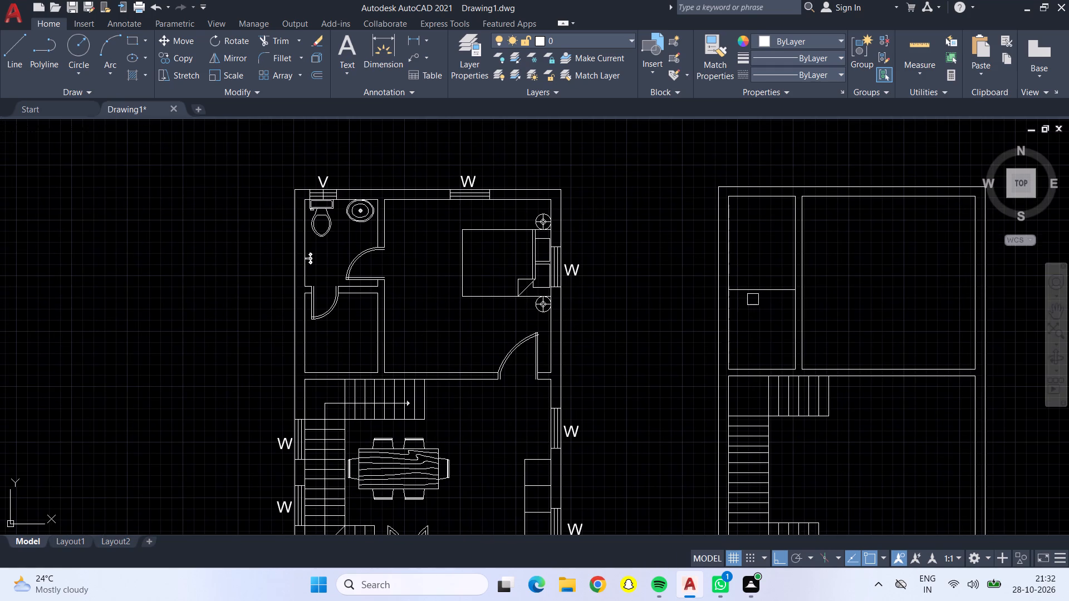
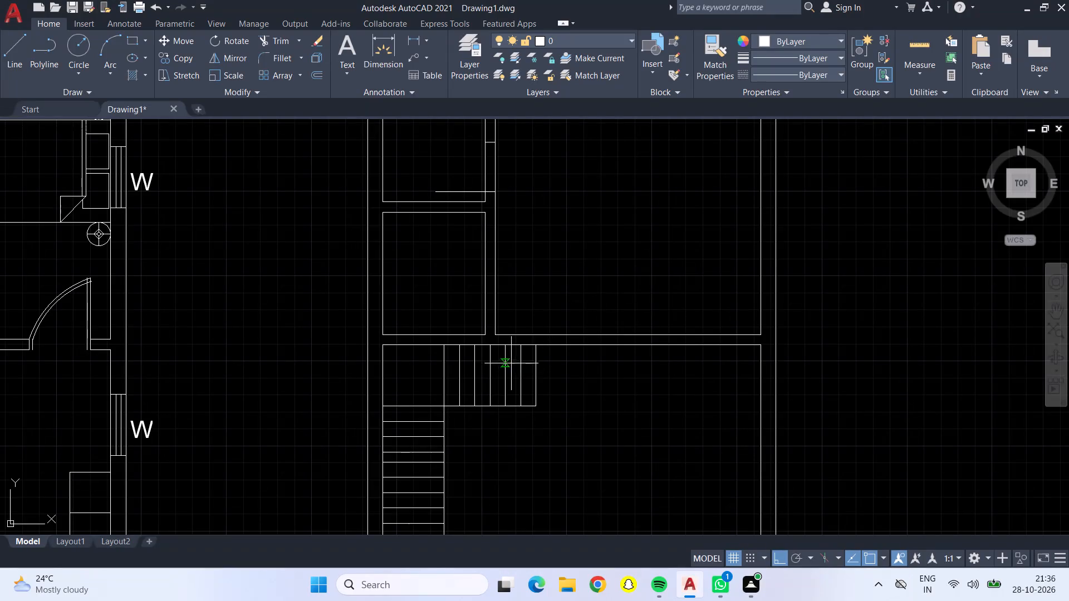
Draw a jamb line across the wall between the two small upper rooms, 6" from the lower room's outer-wall corner.
{"action": "scroll", "coordinate": [530, 358], "scroll_direction": "up", "scroll_amount": 1}
{"action": "scroll", "coordinate": [558, 358], "scroll_direction": "down", "scroll_amount": 2}
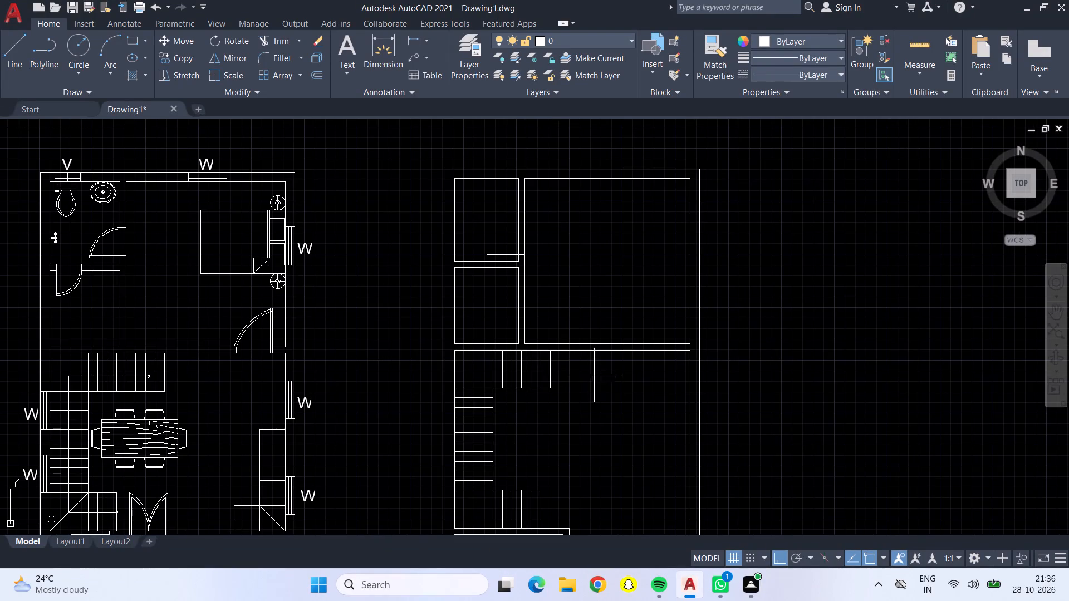
{"action": "middle_click_drag", "start_coordinate": [619, 385], "coordinate": [596, 378]}
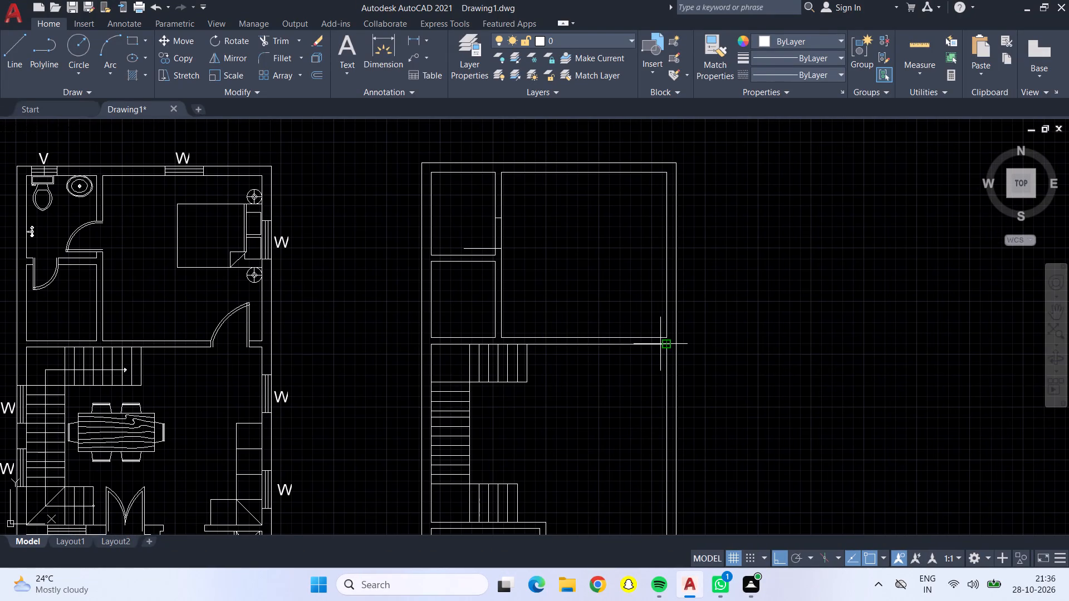
{"action": "scroll", "coordinate": [660, 344], "scroll_direction": "up", "scroll_amount": 2}
{"action": "scroll", "coordinate": [660, 344], "scroll_direction": "down", "scroll_amount": 2}
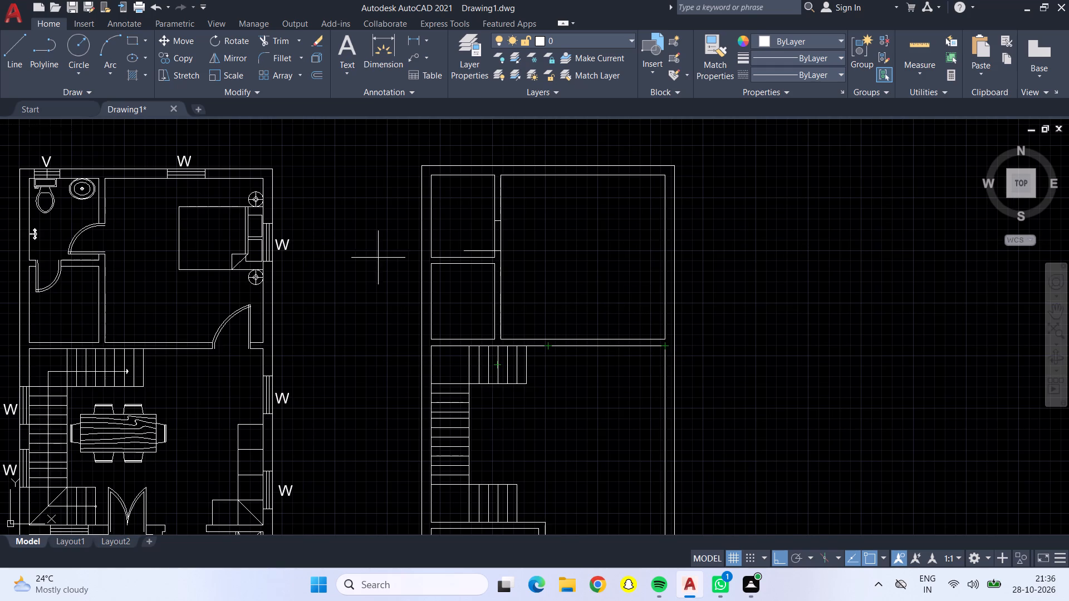
{"action": "scroll", "coordinate": [423, 259], "scroll_direction": "up", "scroll_amount": 3}
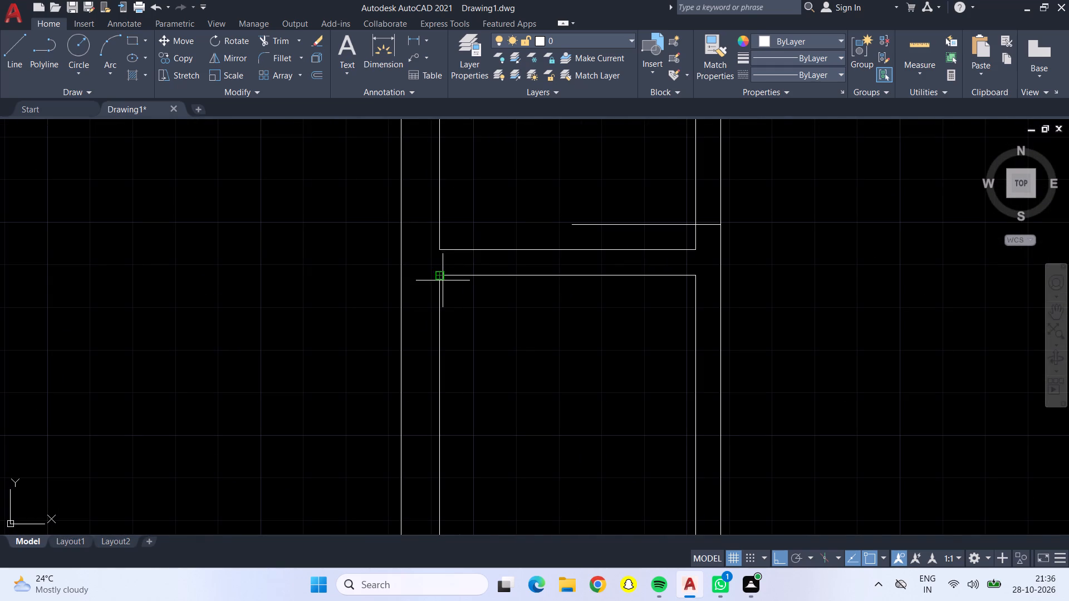
{"action": "left_click", "coordinate": [440, 279]}
{"action": "key", "text": "6"}
{"action": "key", "text": "shift+quotedbl"}
{"action": "key", "text": "Return"}
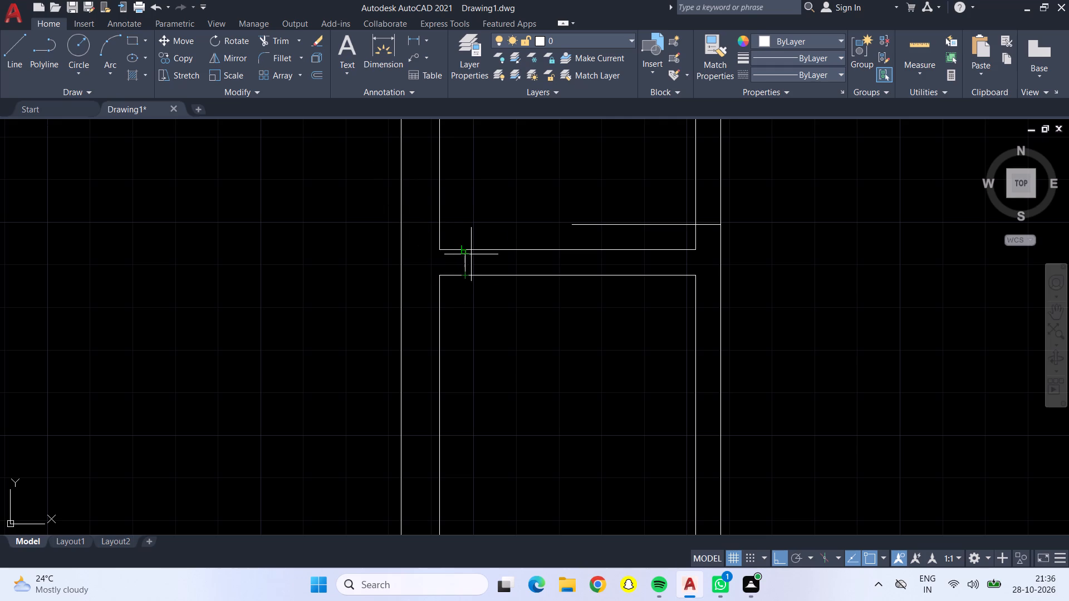
{"action": "left_click", "coordinate": [464, 248]}
Continue the line 2' along the partition wall's upper edge from the jamb, away from the outer wall, marking the door width.
{"action": "key", "text": "3"}
{"action": "key", "text": "BackSpace"}
{"action": "type", "text": "2'"}
{"action": "key", "text": "Return"}
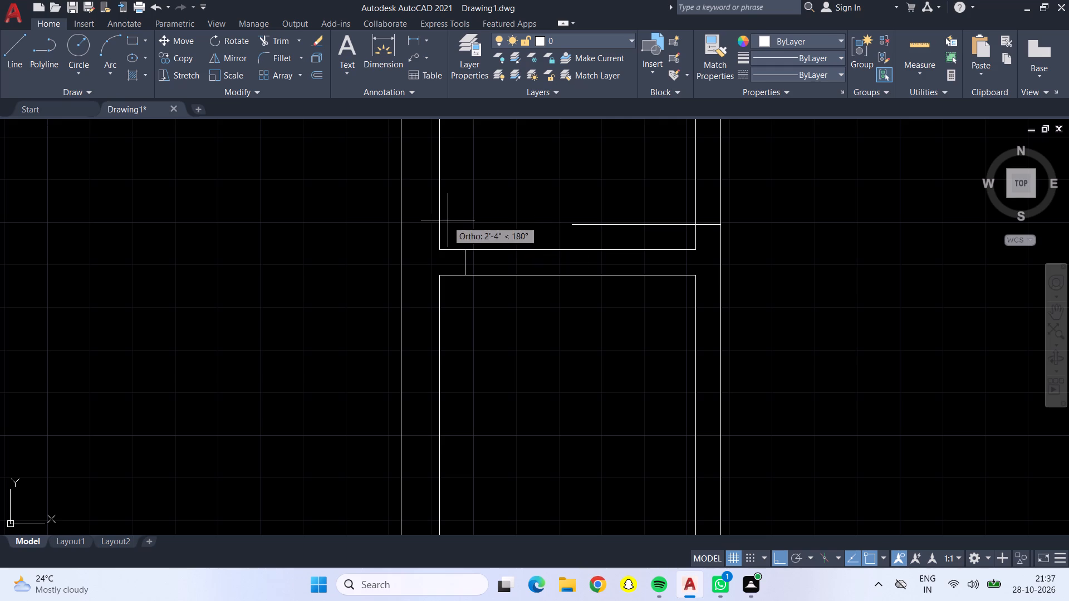
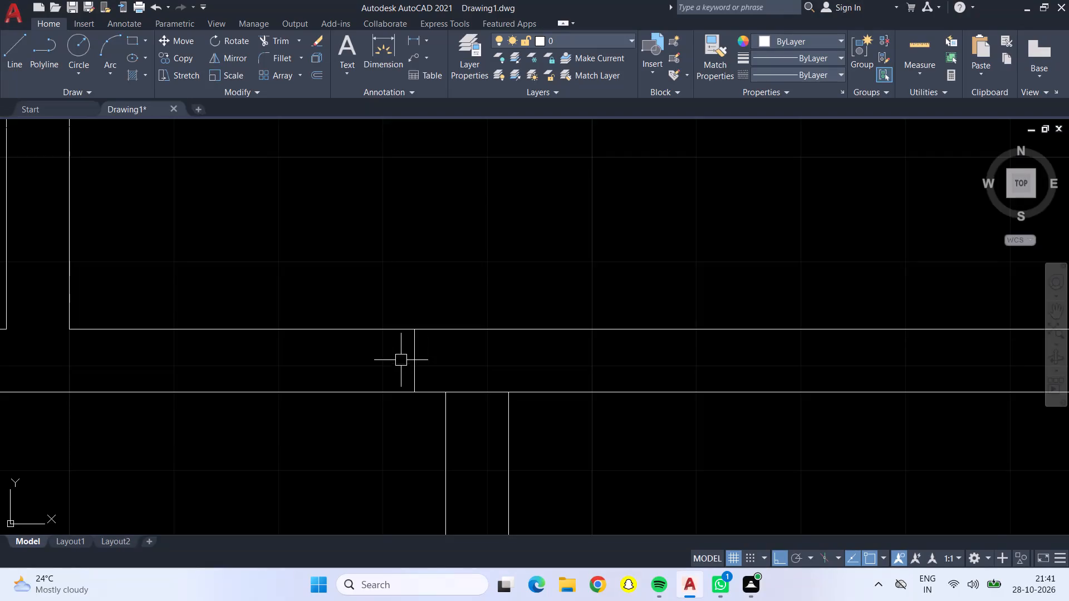
Measure the distances in the partitioned rooms below the staircase, around the newly drawn jamb line.
{"action": "scroll", "coordinate": [400, 367], "scroll_direction": "down", "scroll_amount": 1}
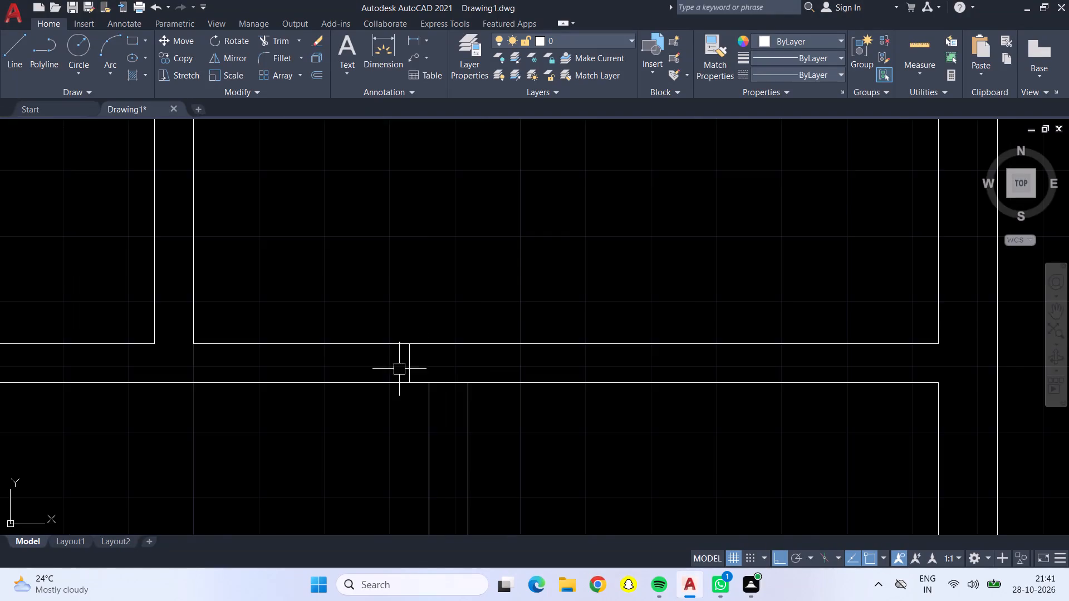
{"action": "scroll", "coordinate": [406, 374], "scroll_direction": "down", "scroll_amount": 2}
{"action": "scroll", "coordinate": [581, 484], "scroll_direction": "down", "scroll_amount": 1}
{"action": "middle_click_drag", "start_coordinate": [575, 484], "coordinate": [555, 451]}
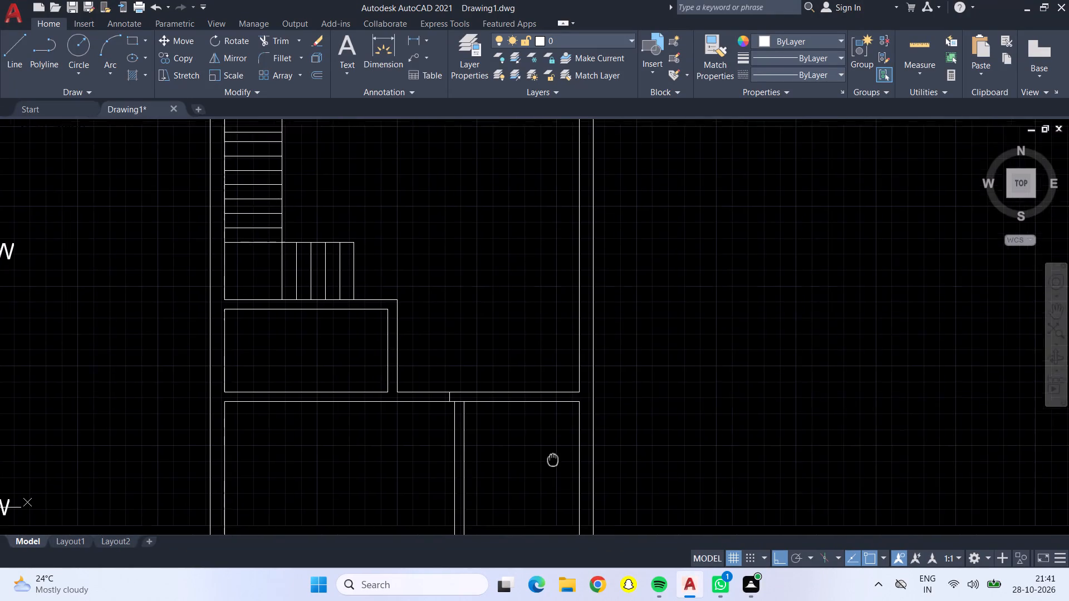
{"action": "middle_click_drag", "start_coordinate": [555, 451], "coordinate": [587, 354]}
{"action": "left_click", "coordinate": [924, 49]}
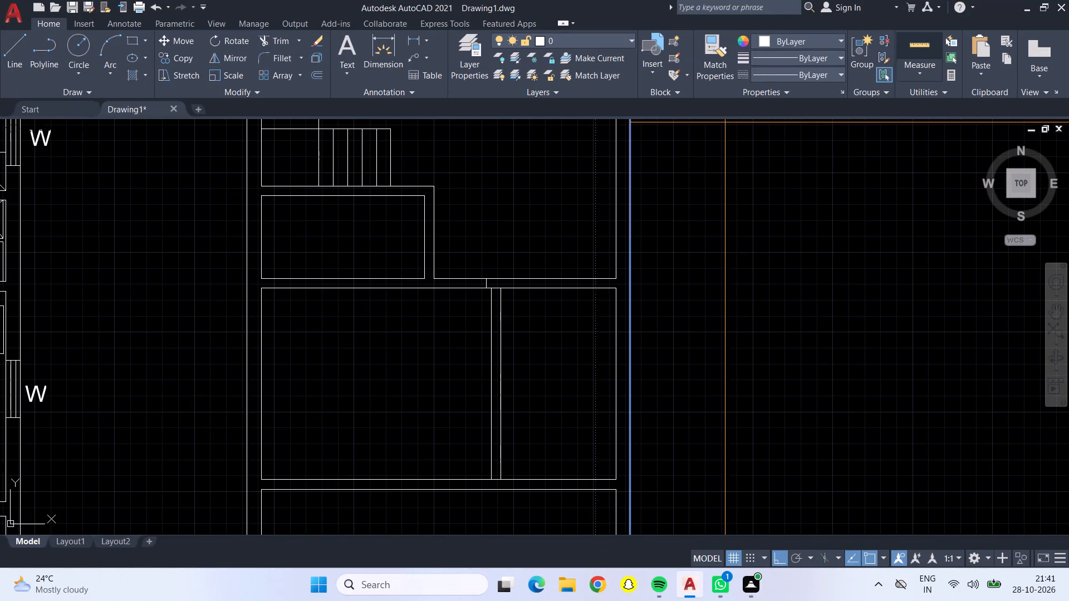
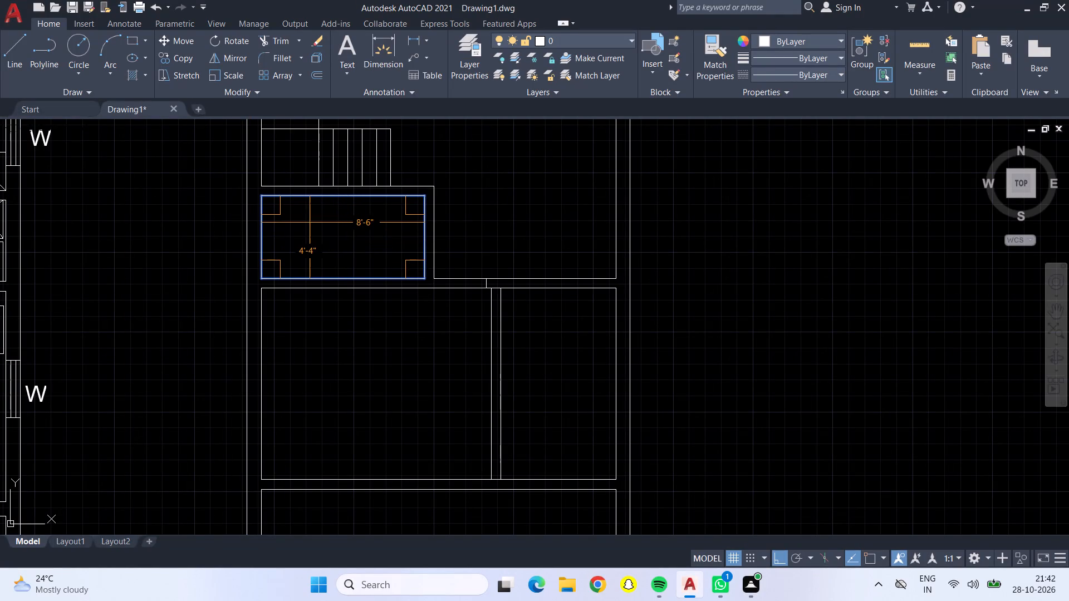
Delete the short jamb line in the horizontal wall and the left line of the vertical partition just below it.
{"action": "key", "text": "Escape"}
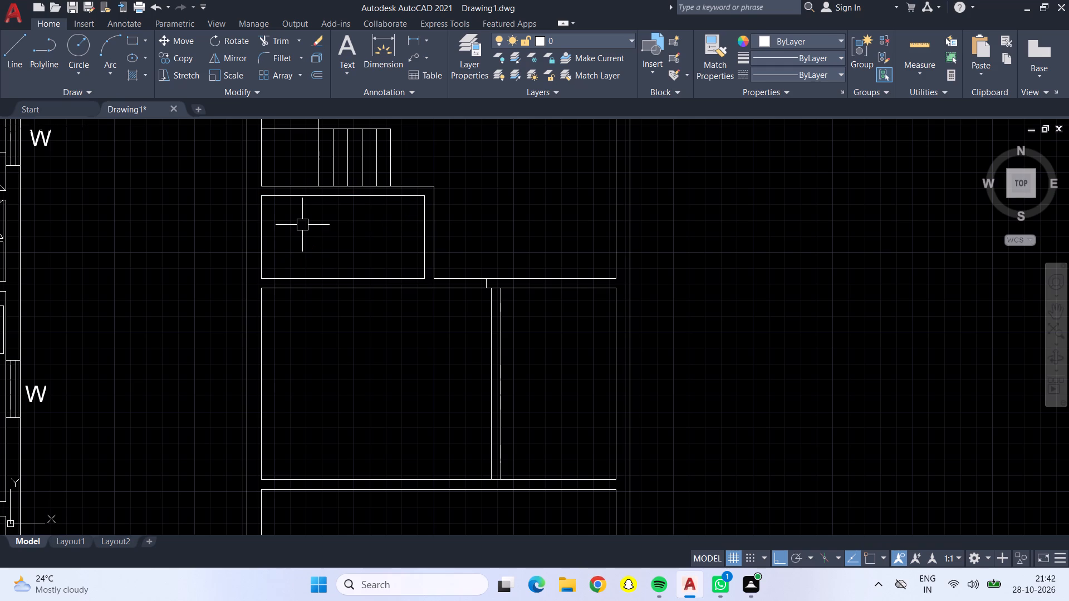
{"action": "key", "text": "Escape"}
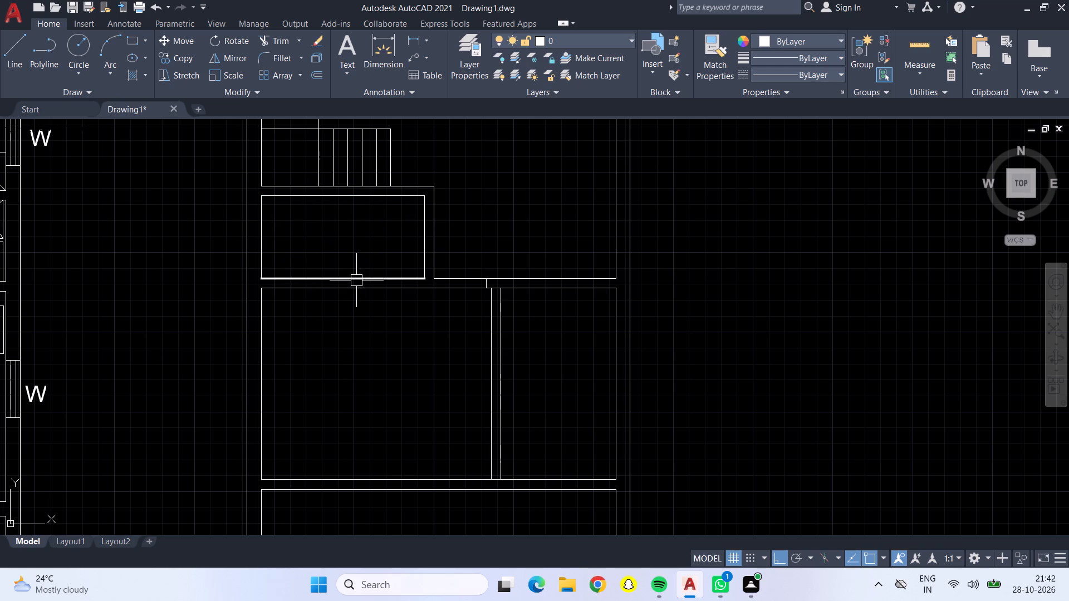
{"action": "scroll", "coordinate": [365, 332], "scroll_direction": "down", "scroll_amount": 1}
{"action": "middle_click_drag", "start_coordinate": [365, 332], "coordinate": [367, 274]}
{"action": "scroll", "coordinate": [416, 248], "scroll_direction": "up", "scroll_amount": 3}
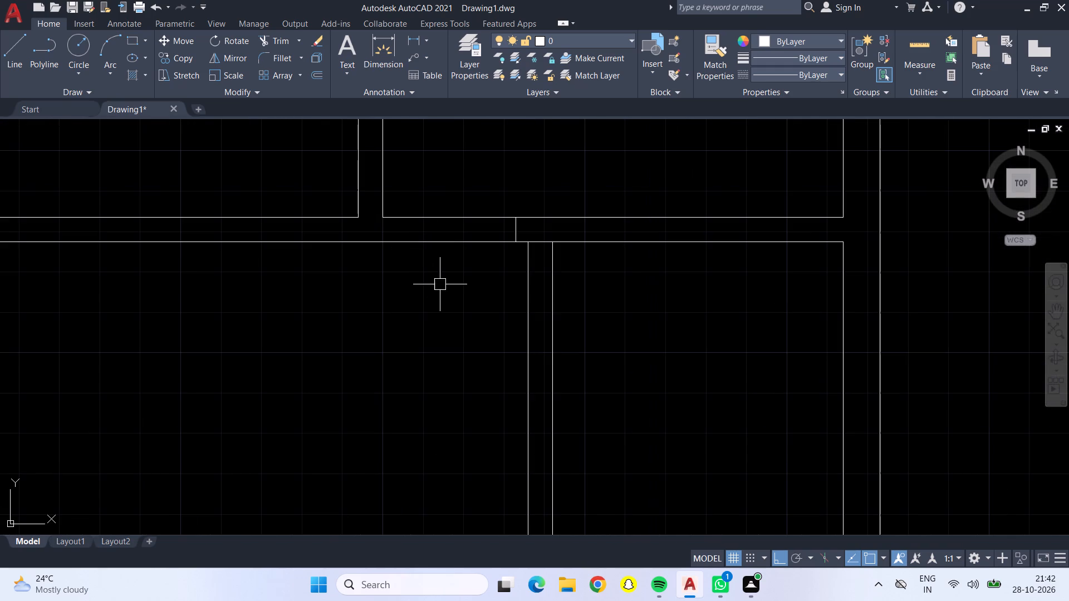
{"action": "scroll", "coordinate": [440, 285], "scroll_direction": "down", "scroll_amount": 1}
{"action": "middle_click_drag", "start_coordinate": [440, 295], "coordinate": [413, 276]}
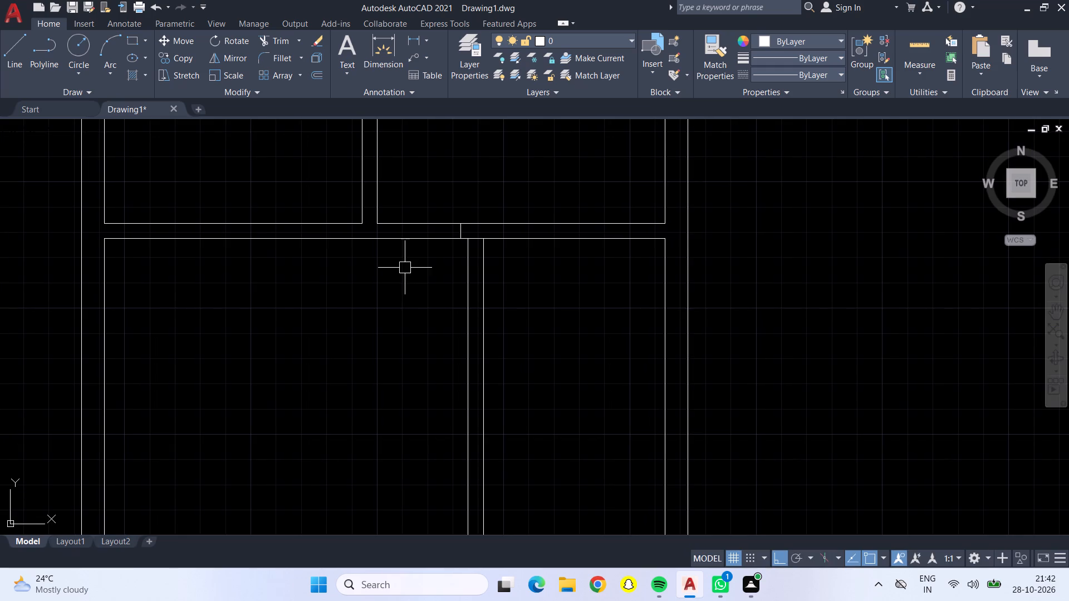
{"action": "scroll", "coordinate": [499, 208], "scroll_direction": "up", "scroll_amount": 2}
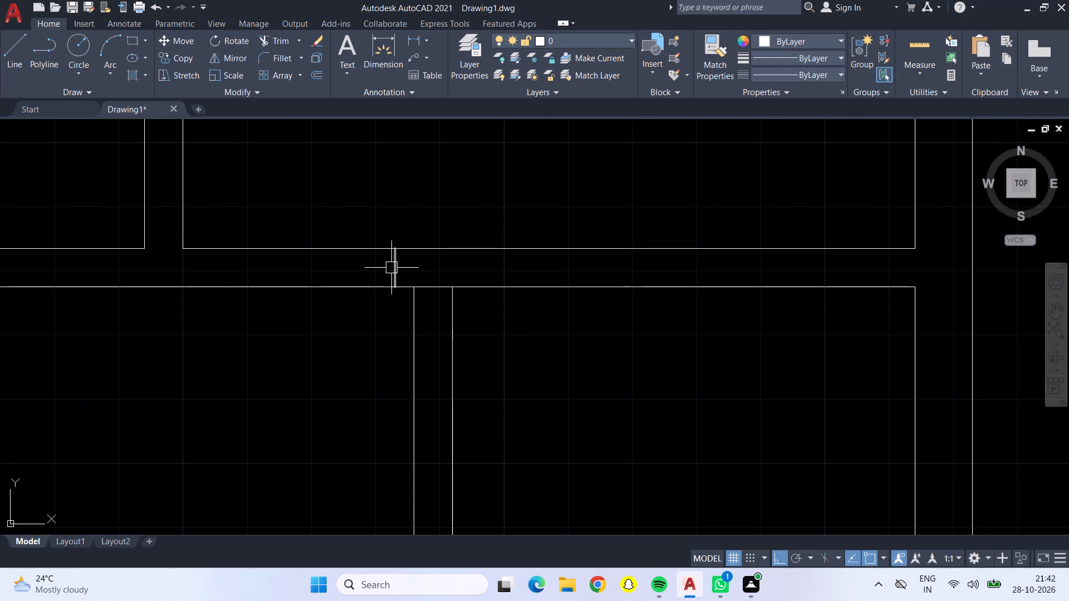
{"action": "left_click", "coordinate": [391, 268]}
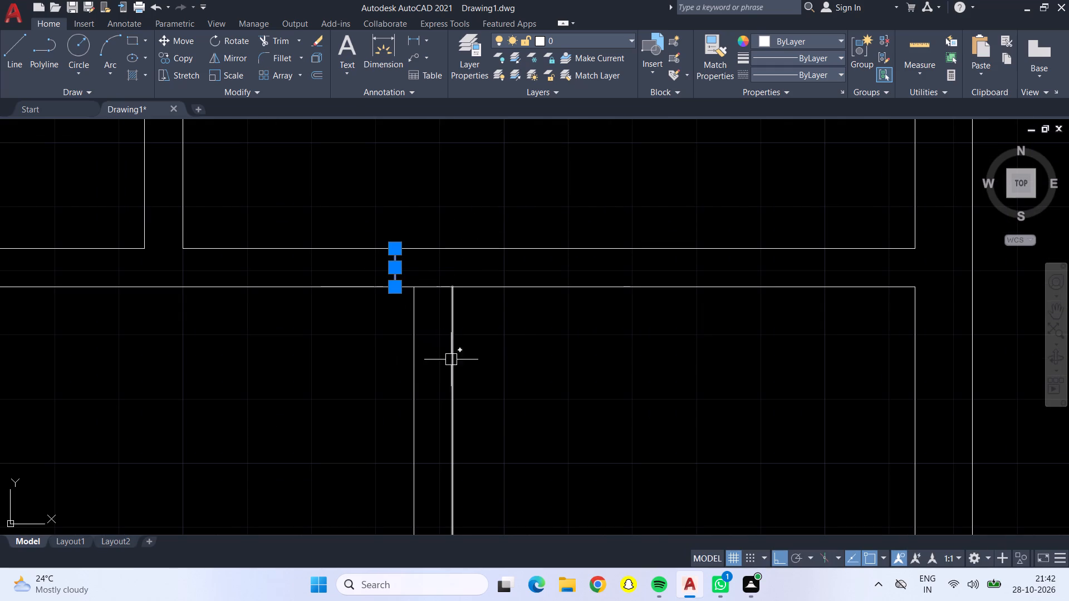
{"action": "left_click", "coordinate": [413, 345]}
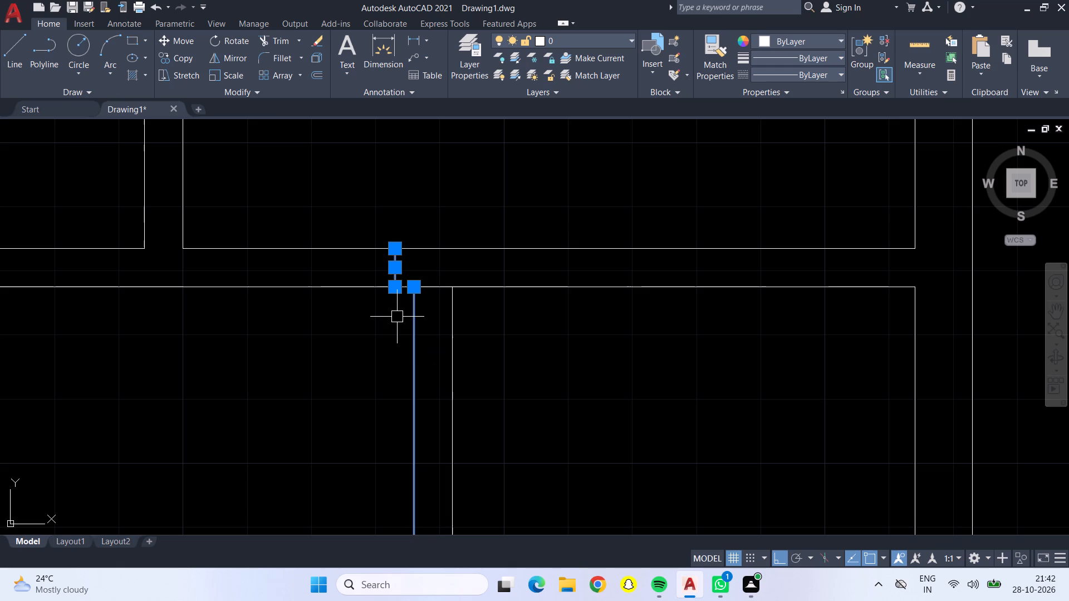
{"action": "key", "text": "Delete"}
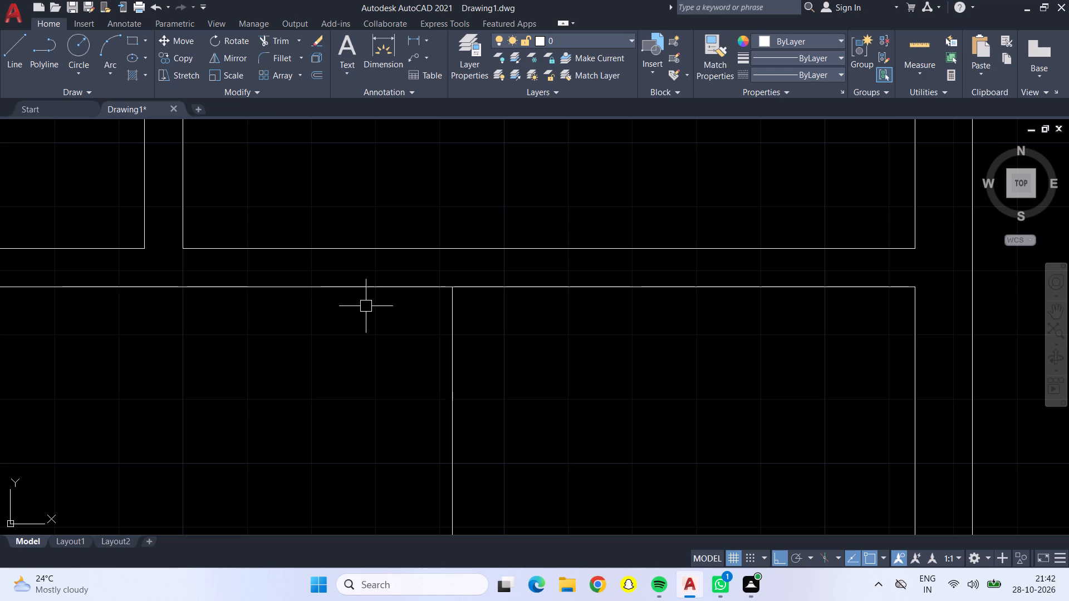
Offset the remaining vertical partition line 6" to the right to restore the double-line partition.
{"action": "scroll", "coordinate": [425, 297], "scroll_direction": "down", "scroll_amount": 1}
{"action": "scroll", "coordinate": [508, 346], "scroll_direction": "down", "scroll_amount": 1}
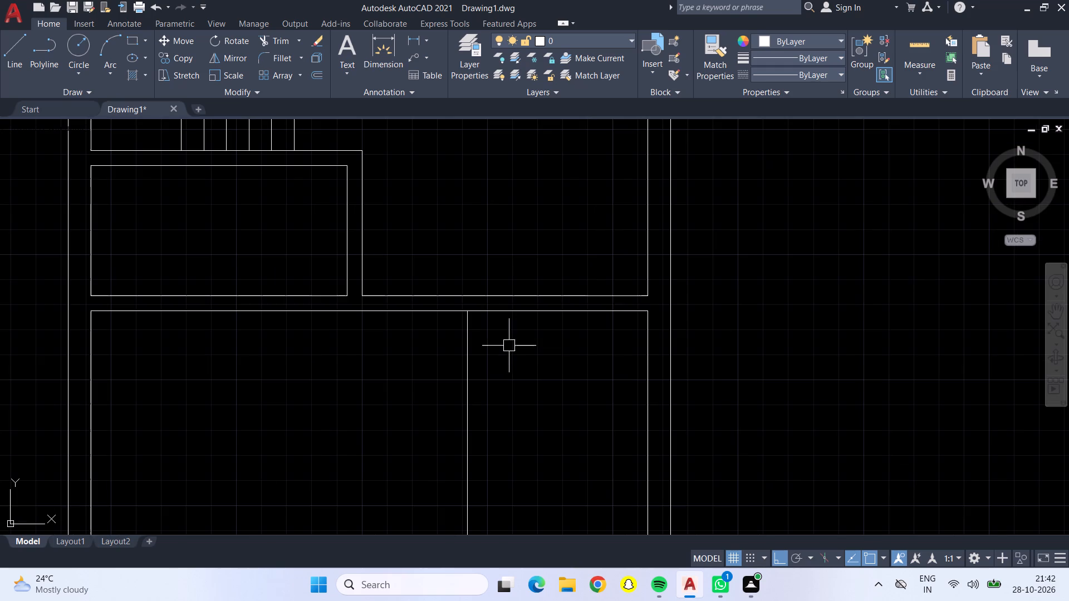
{"action": "key", "text": "Escape"}
{"action": "key", "text": "o"}
{"action": "key", "text": "Return"}
{"action": "type", "text": "6\""}
{"action": "key", "text": "Return"}
{"action": "left_click", "coordinate": [468, 353]}
{"action": "left_click", "coordinate": [521, 370]}
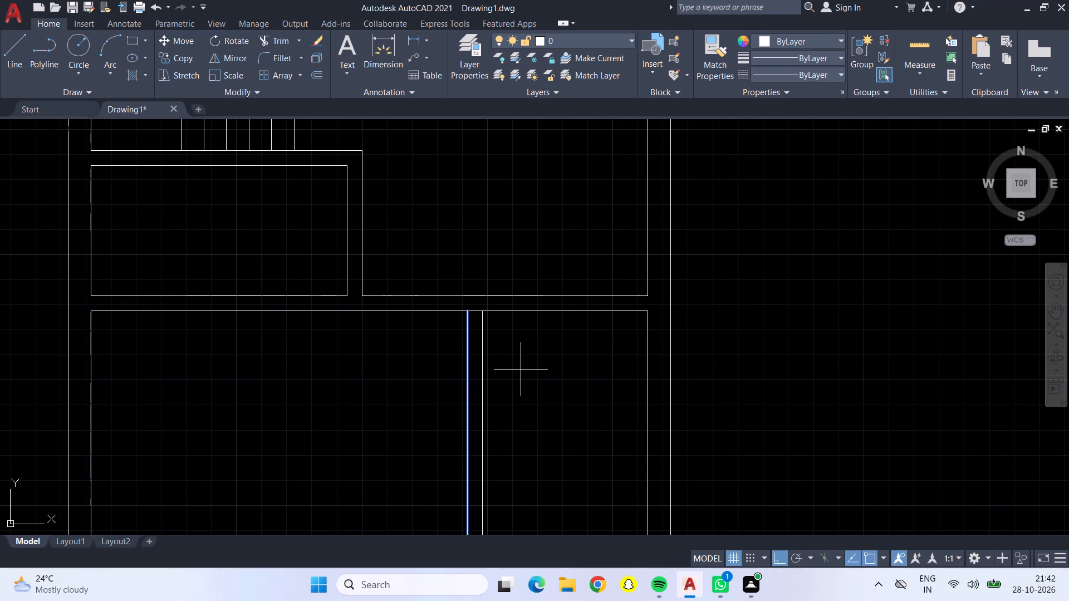
{"action": "key", "text": "Escape"}
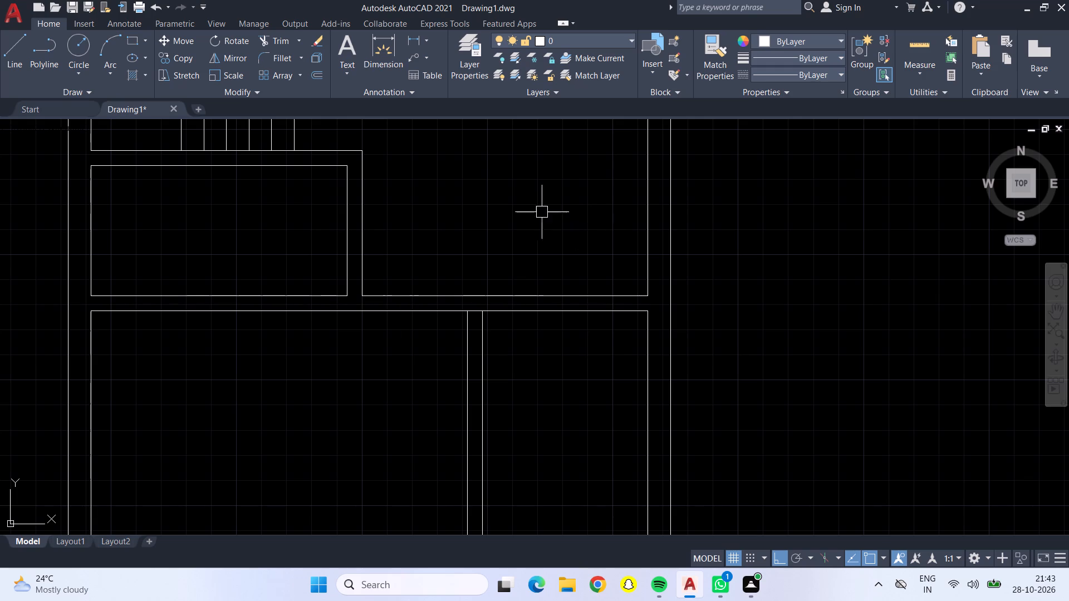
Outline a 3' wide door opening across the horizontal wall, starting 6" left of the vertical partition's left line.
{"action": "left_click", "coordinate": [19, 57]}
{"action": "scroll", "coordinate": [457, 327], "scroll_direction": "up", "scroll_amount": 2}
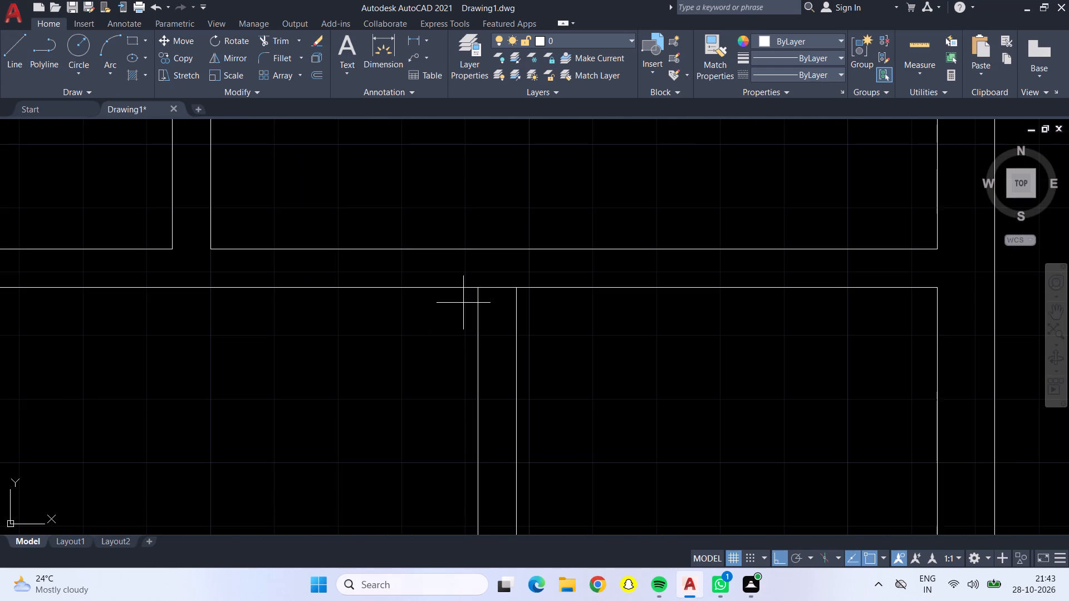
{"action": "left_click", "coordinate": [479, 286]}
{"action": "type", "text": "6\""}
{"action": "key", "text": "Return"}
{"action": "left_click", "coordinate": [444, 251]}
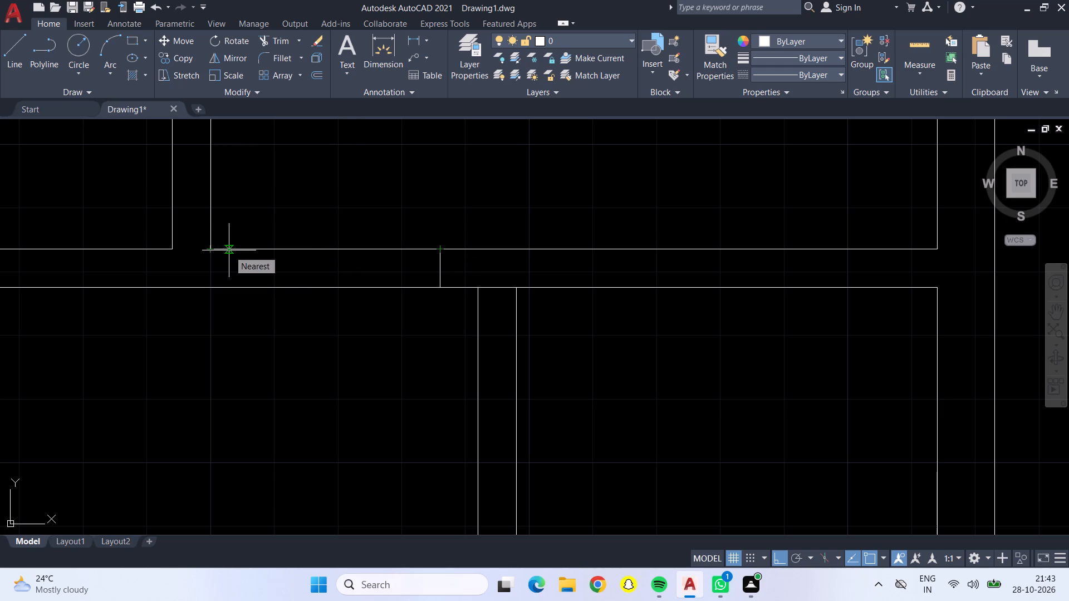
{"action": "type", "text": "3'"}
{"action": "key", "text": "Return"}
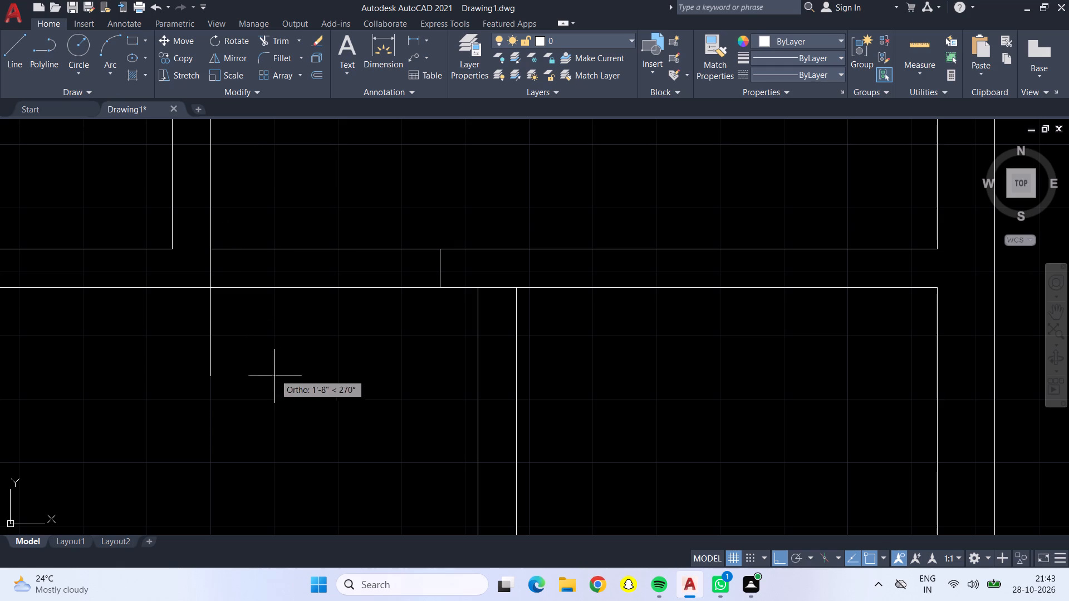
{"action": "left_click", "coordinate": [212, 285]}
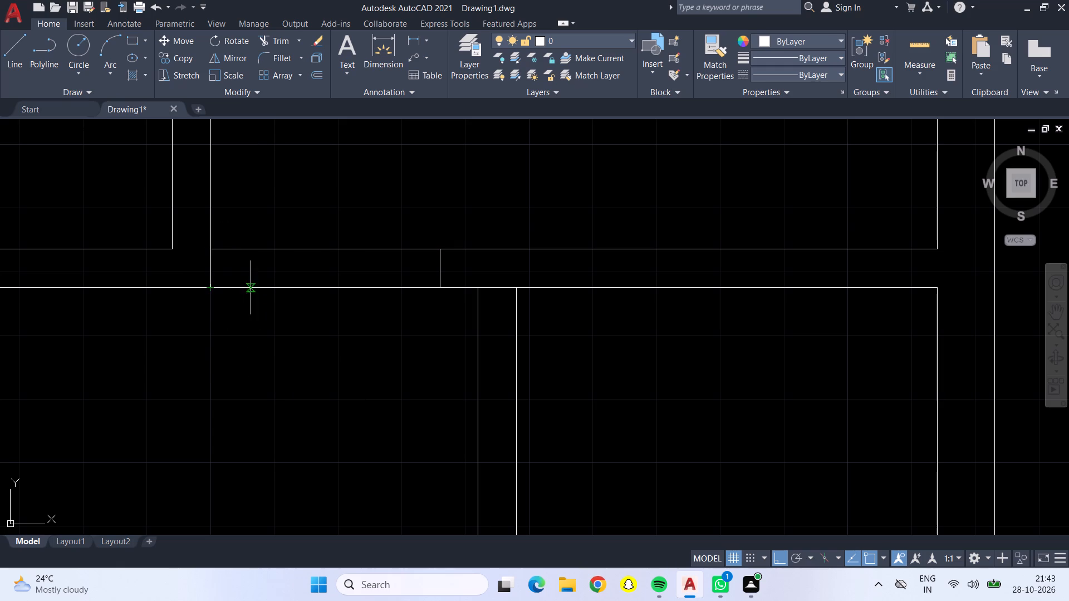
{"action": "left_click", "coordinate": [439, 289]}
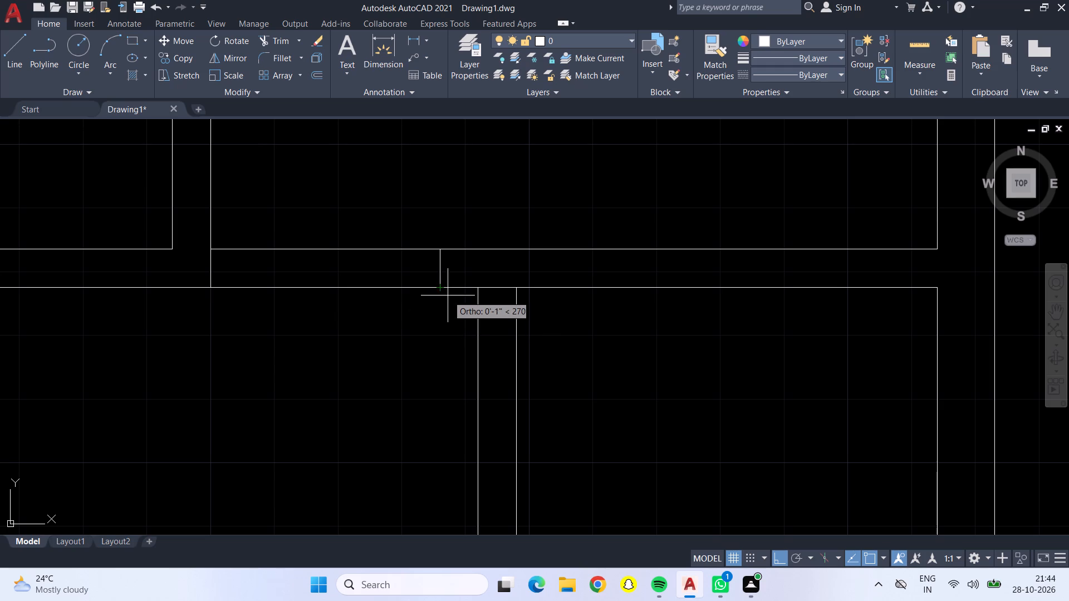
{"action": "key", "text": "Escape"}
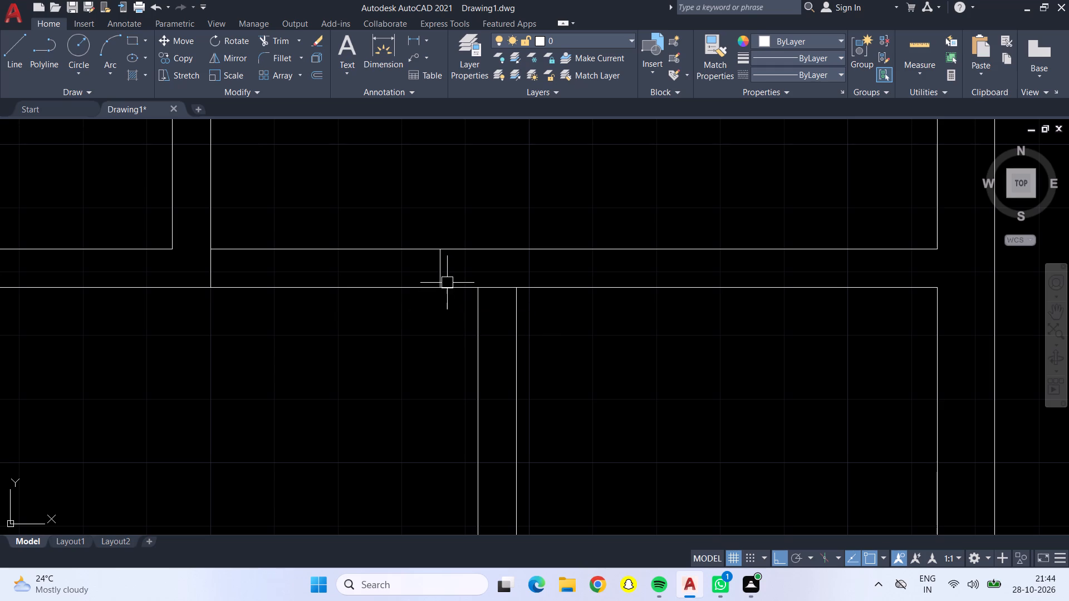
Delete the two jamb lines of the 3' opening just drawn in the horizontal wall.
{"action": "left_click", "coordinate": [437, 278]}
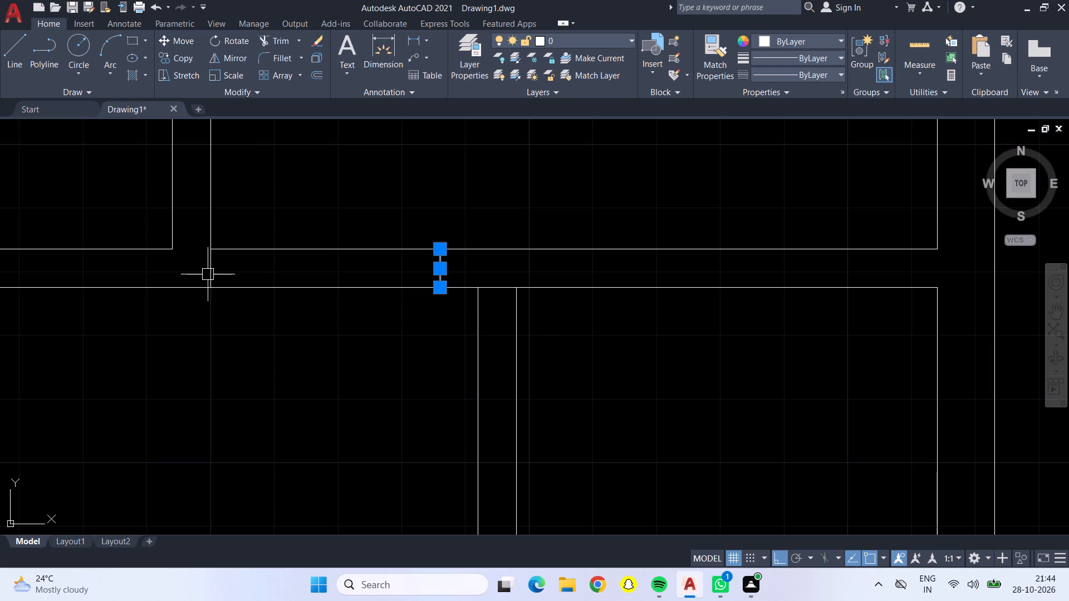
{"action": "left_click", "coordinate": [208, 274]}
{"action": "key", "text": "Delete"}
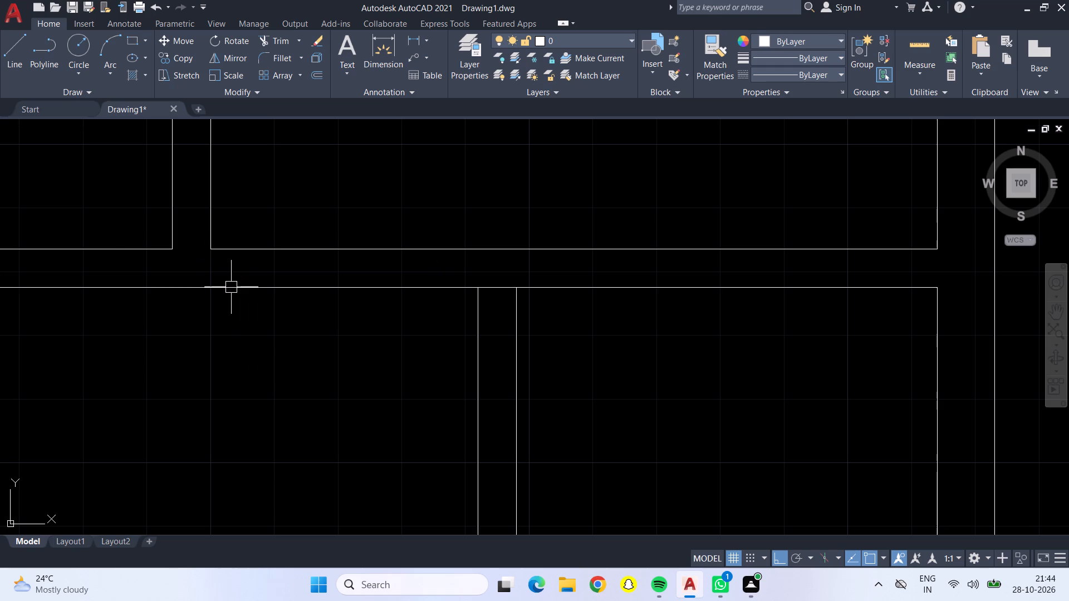
Outline a 3' wide door opening across the horizontal wall, starting 3" left of the vertical partition's left line.
{"action": "left_click", "coordinate": [19, 45]}
{"action": "left_click", "coordinate": [479, 287]}
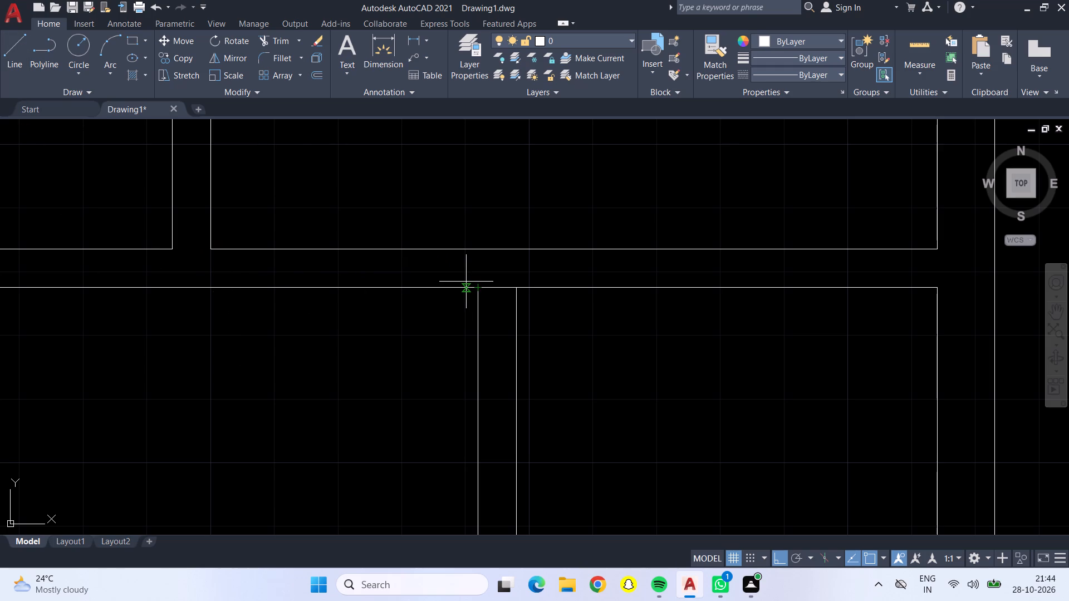
{"action": "key", "text": "3"}
{"action": "key", "text": "shift+quotedbl"}
{"action": "key", "text": "Return"}
{"action": "left_click_drag", "start_coordinate": [455, 253], "coordinate": [449, 253]}
{"action": "type", "text": "3'"}
{"action": "key", "text": "Return"}
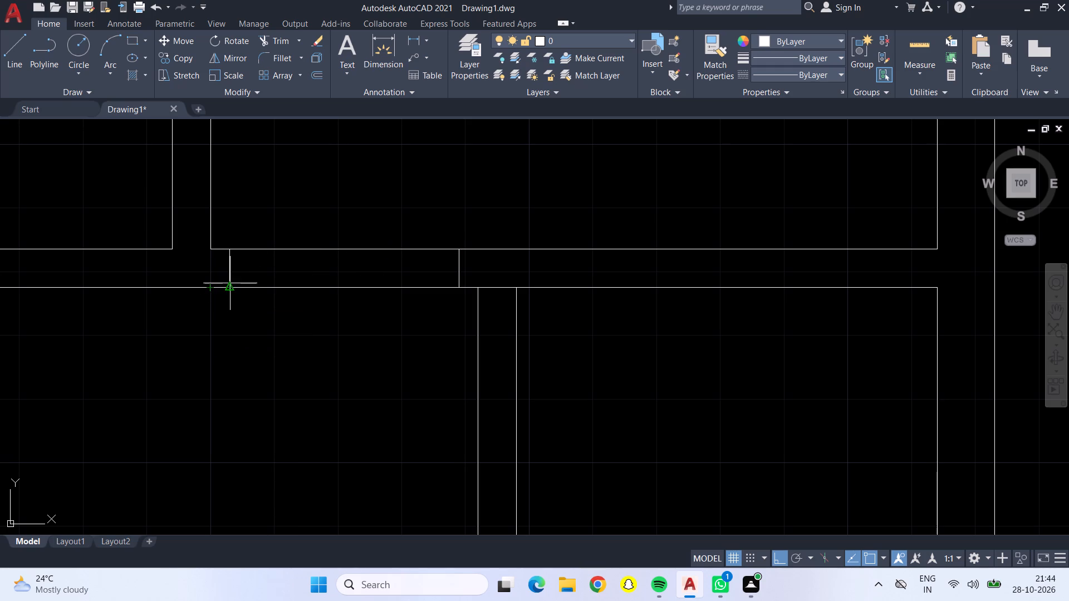
{"action": "left_click", "coordinate": [228, 289]}
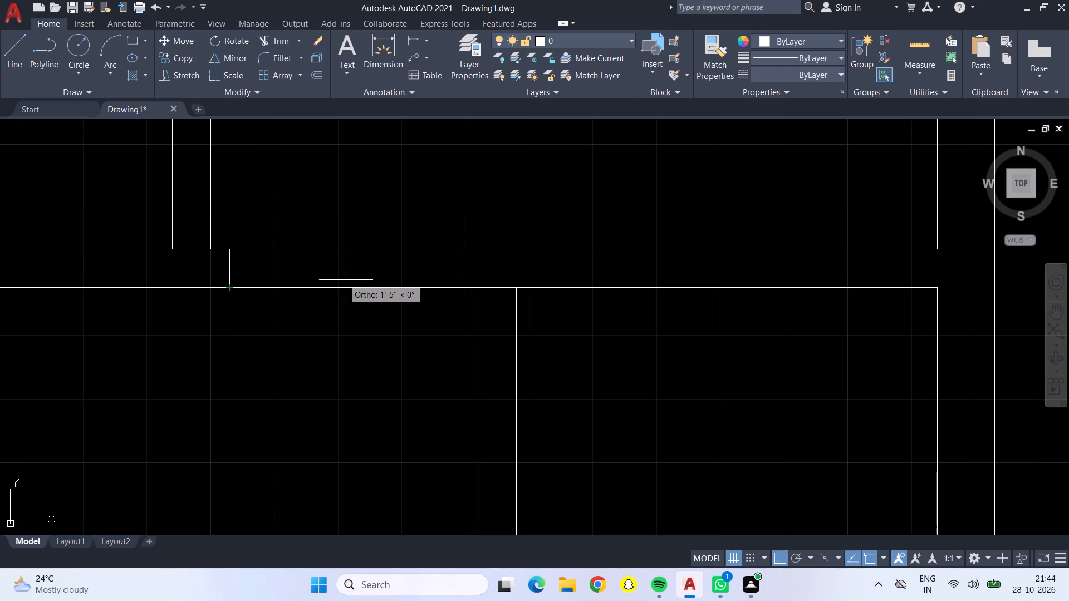
{"action": "left_click_drag", "start_coordinate": [457, 287], "coordinate": [456, 298]}
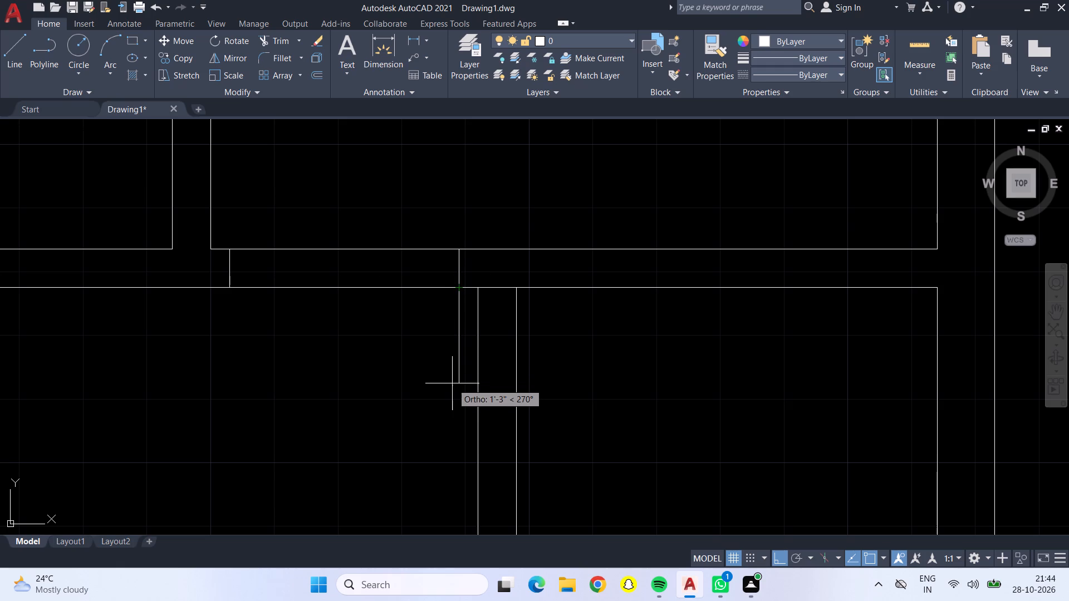
Draw a 3' door leaf line straight down from the bottom of the opening's right jamb.
{"action": "type", "text": "3'"}
{"action": "key", "text": "Return"}
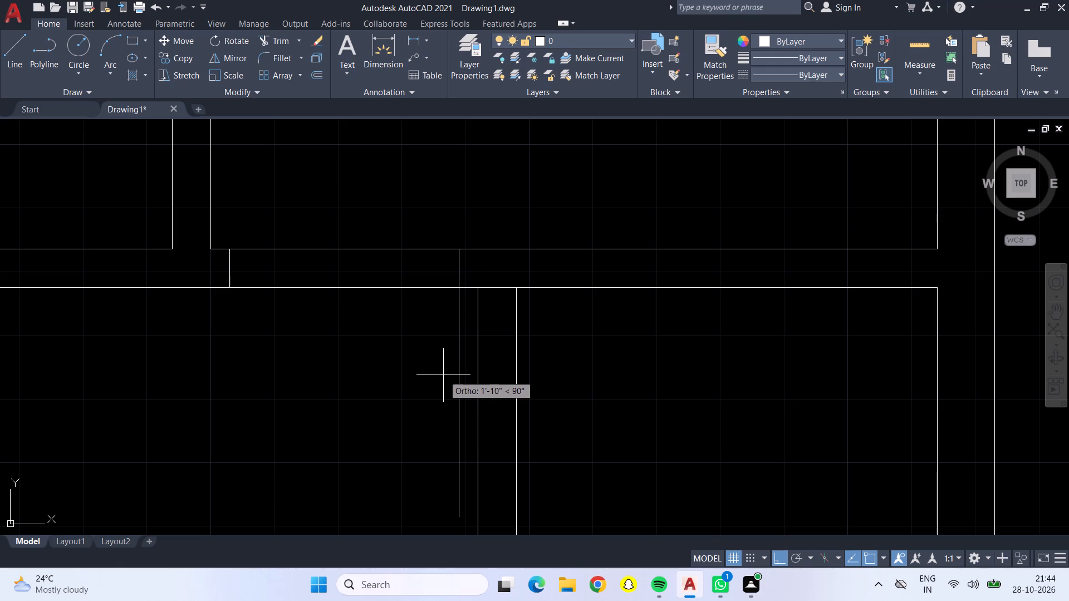
{"action": "key", "text": "Return"}
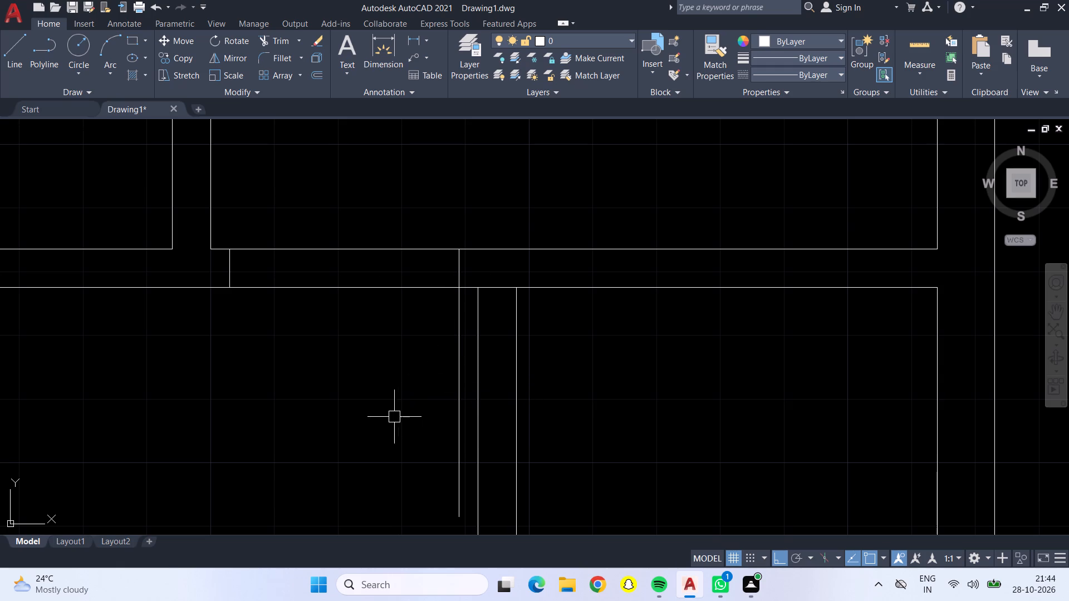
Start a jamb line on the horizontal wall's lower line, 1' right of the vertical partition's right line.
{"action": "middle_click_drag", "start_coordinate": [393, 417], "coordinate": [434, 224]}
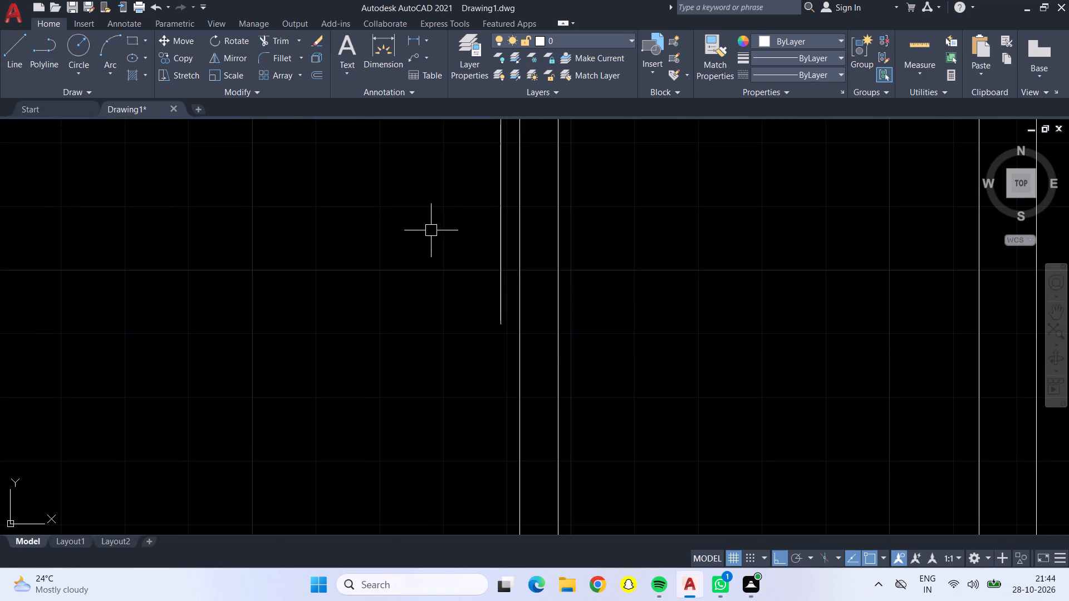
{"action": "scroll", "coordinate": [430, 230], "scroll_direction": "down", "scroll_amount": 1}
{"action": "middle_click_drag", "start_coordinate": [430, 230], "coordinate": [412, 495]}
{"action": "middle_click", "coordinate": [426, 414]}
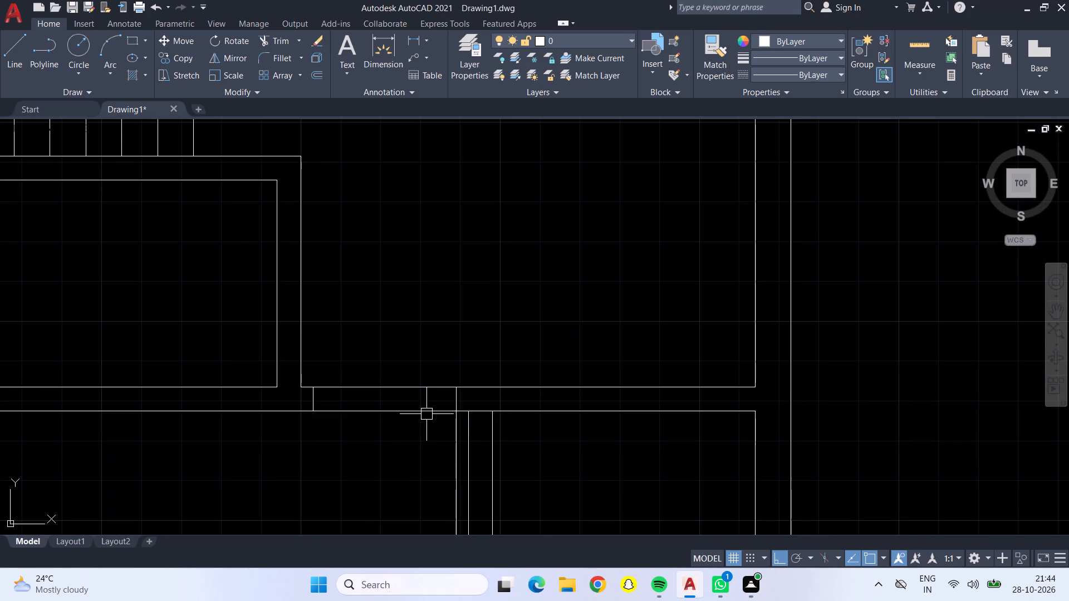
{"action": "left_click", "coordinate": [21, 56]}
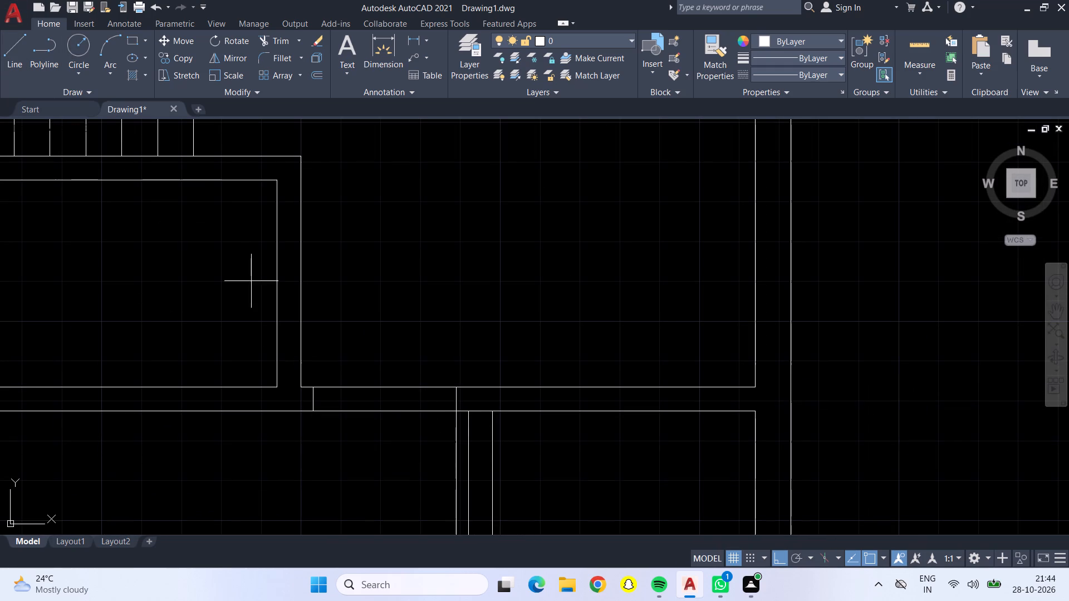
{"action": "middle_click_drag", "start_coordinate": [531, 430], "coordinate": [511, 404]}
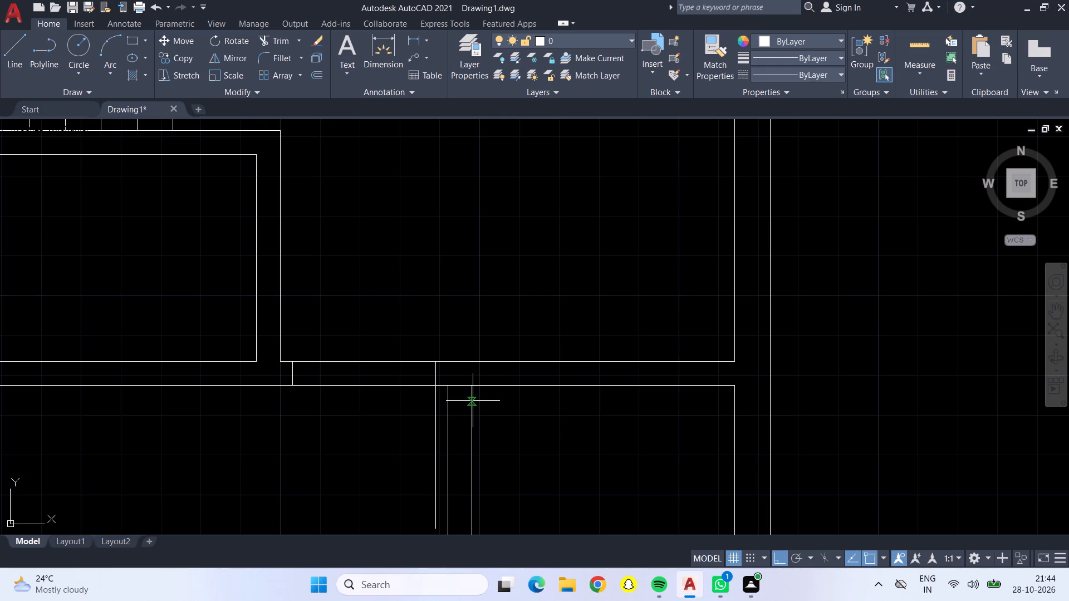
{"action": "left_click", "coordinate": [470, 385]}
{"action": "type", "text": "1'"}
{"action": "key", "text": "Return"}
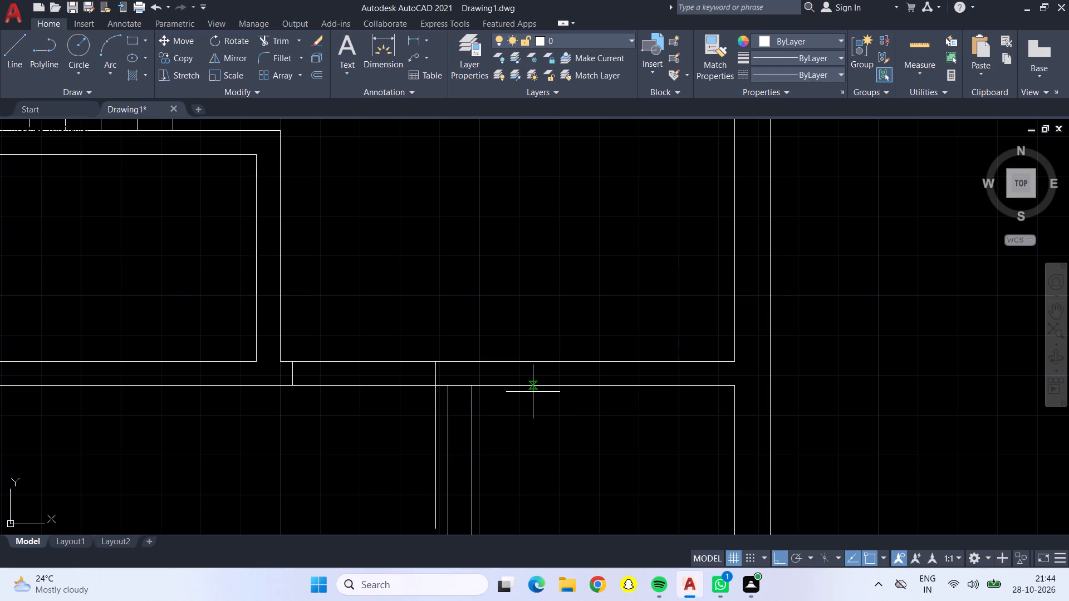
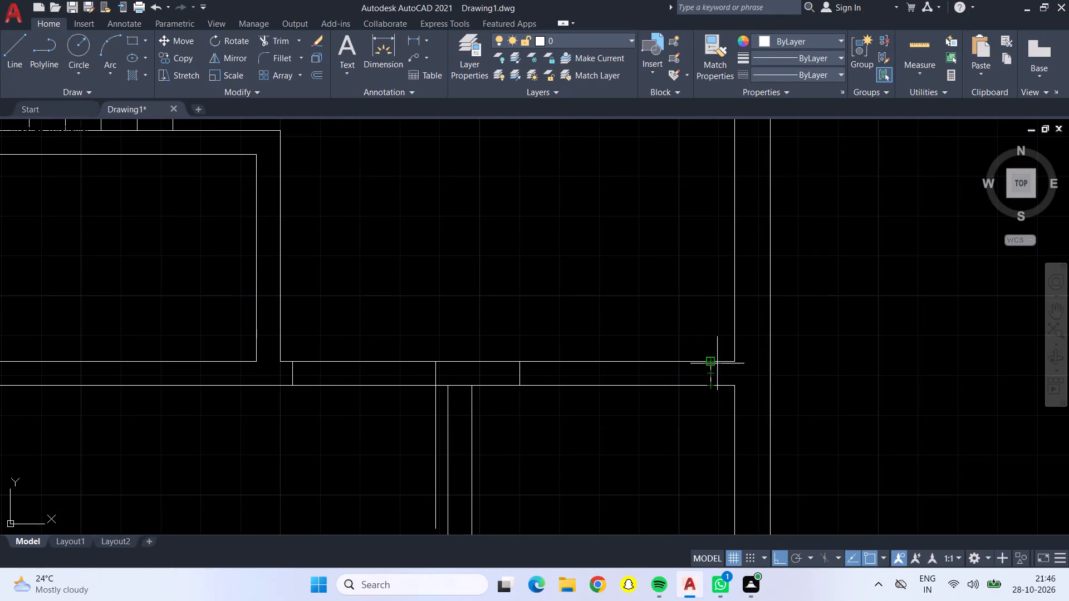
Finish the right jamb line of the opening in the horizontal wall near the right outer wall, ending on the wall's upper line.
{"action": "left_click", "coordinate": [710, 362]}
{"action": "key", "text": "Return"}
Trim the horizontal wall lines between the vertical partition's two lines at its upper and lower wall junctions.
{"action": "scroll", "coordinate": [611, 360], "scroll_direction": "down", "scroll_amount": 3}
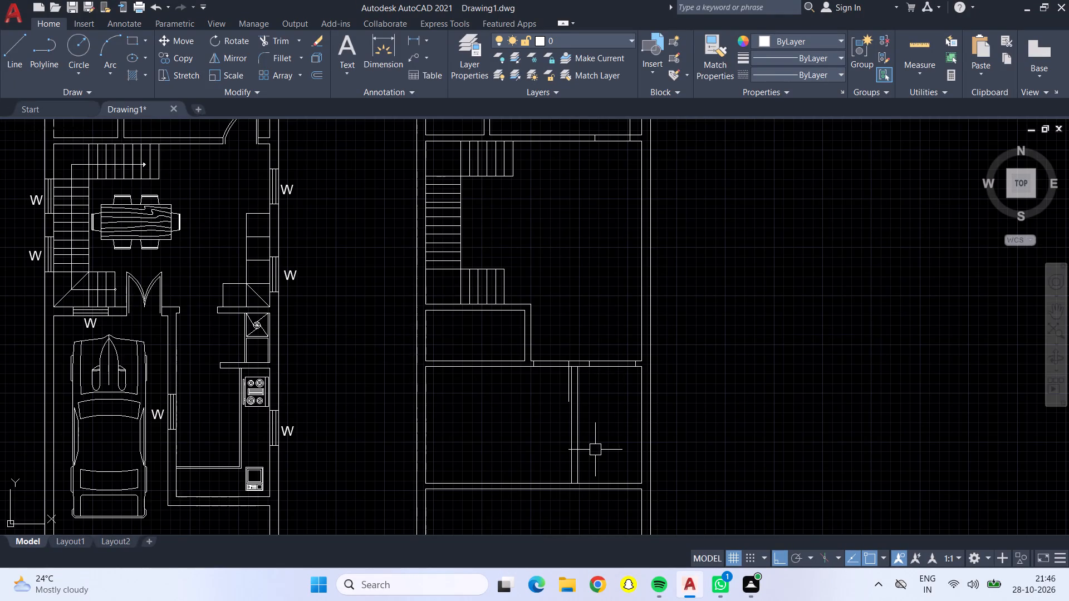
{"action": "middle_click_drag", "start_coordinate": [596, 450], "coordinate": [610, 313]}
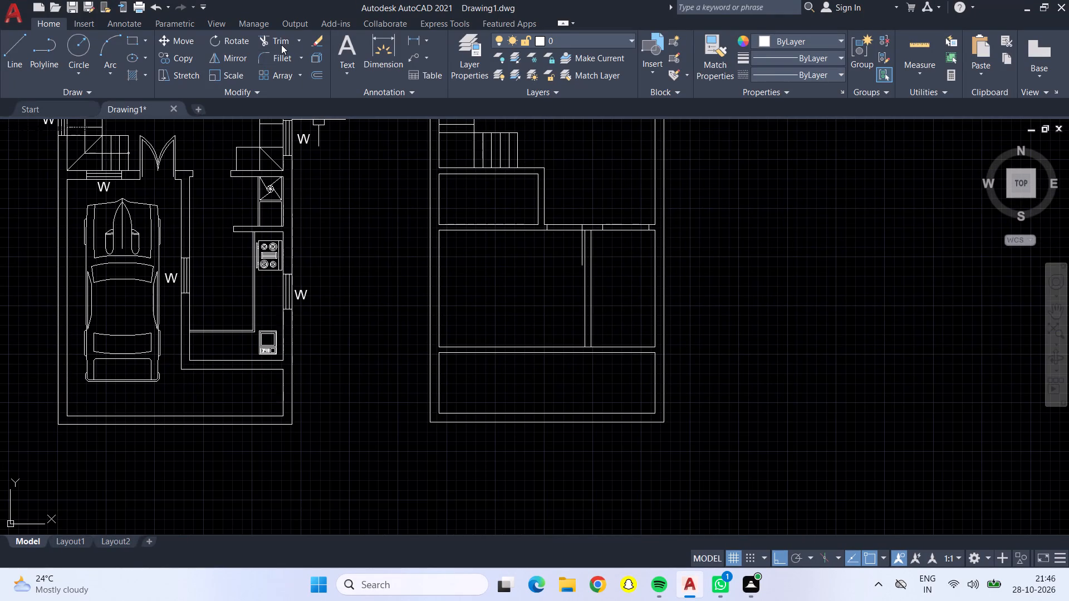
{"action": "left_click", "coordinate": [278, 41]}
{"action": "scroll", "coordinate": [596, 228], "scroll_direction": "up", "scroll_amount": 3}
{"action": "left_click", "coordinate": [557, 233]}
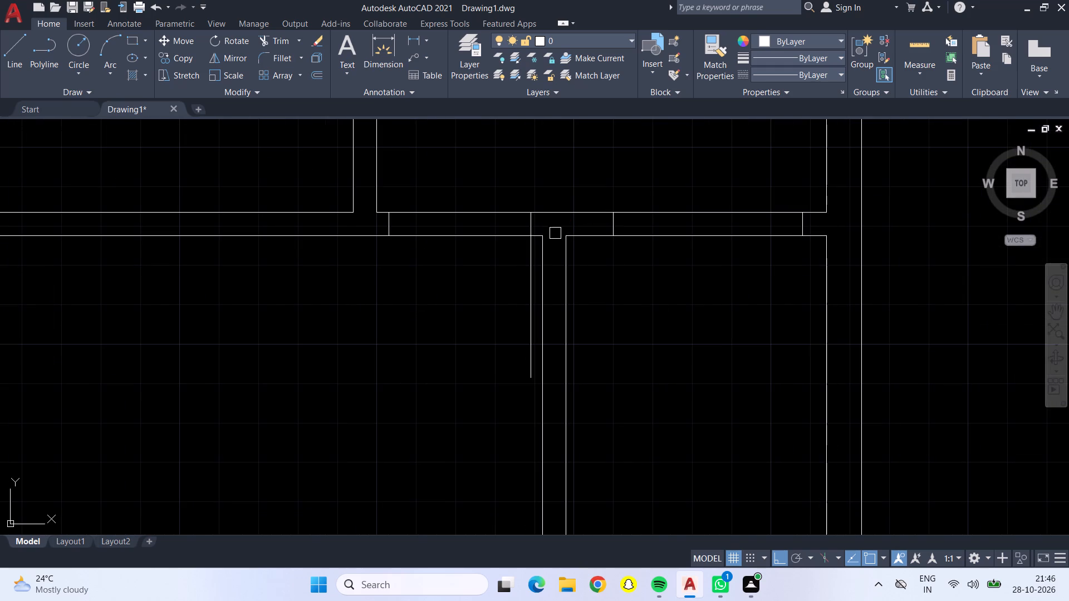
{"action": "scroll", "coordinate": [556, 233], "scroll_direction": "down", "scroll_amount": 3}
{"action": "scroll", "coordinate": [555, 356], "scroll_direction": "up", "scroll_amount": 4}
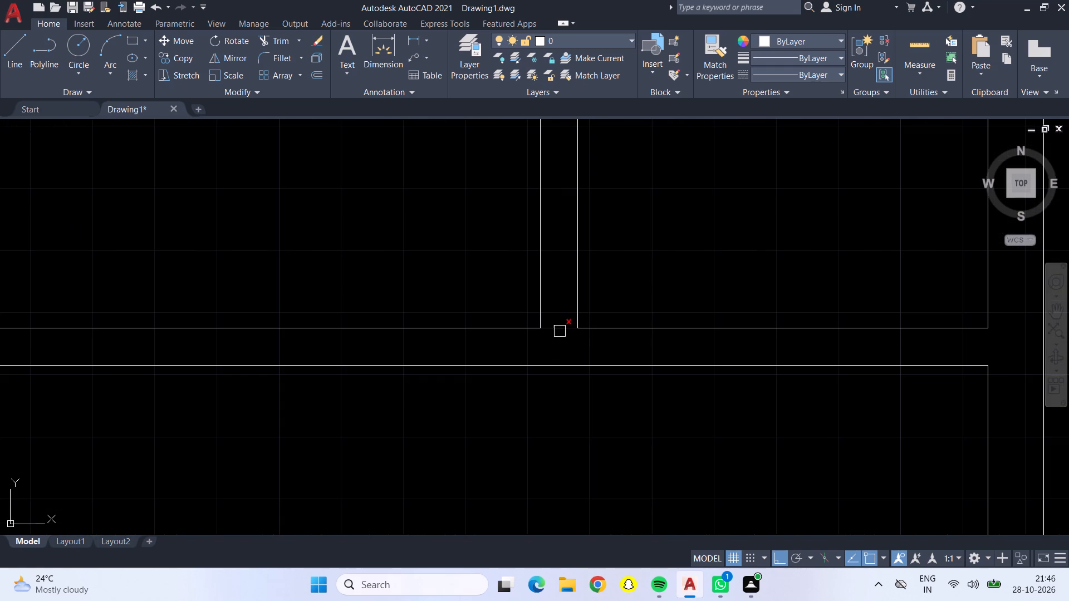
{"action": "left_click", "coordinate": [560, 327]}
{"action": "scroll", "coordinate": [560, 327], "scroll_direction": "down", "scroll_amount": 2}
{"action": "scroll", "coordinate": [560, 328], "scroll_direction": "up", "scroll_amount": 1}
{"action": "scroll", "coordinate": [560, 328], "scroll_direction": "down", "scroll_amount": 1}
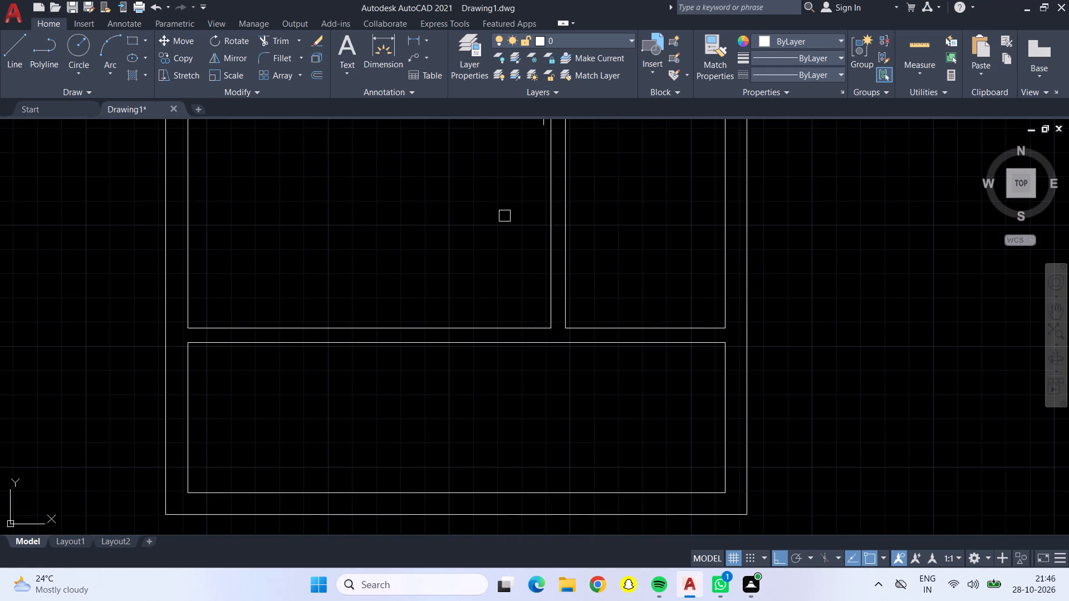
Outline a 2'5" wide door opening across the wall below the small room, starting 6" left of that room's lower right corner.
{"action": "middle_click_drag", "start_coordinate": [504, 216], "coordinate": [518, 306]}
{"action": "scroll", "coordinate": [514, 285], "scroll_direction": "down", "scroll_amount": 2}
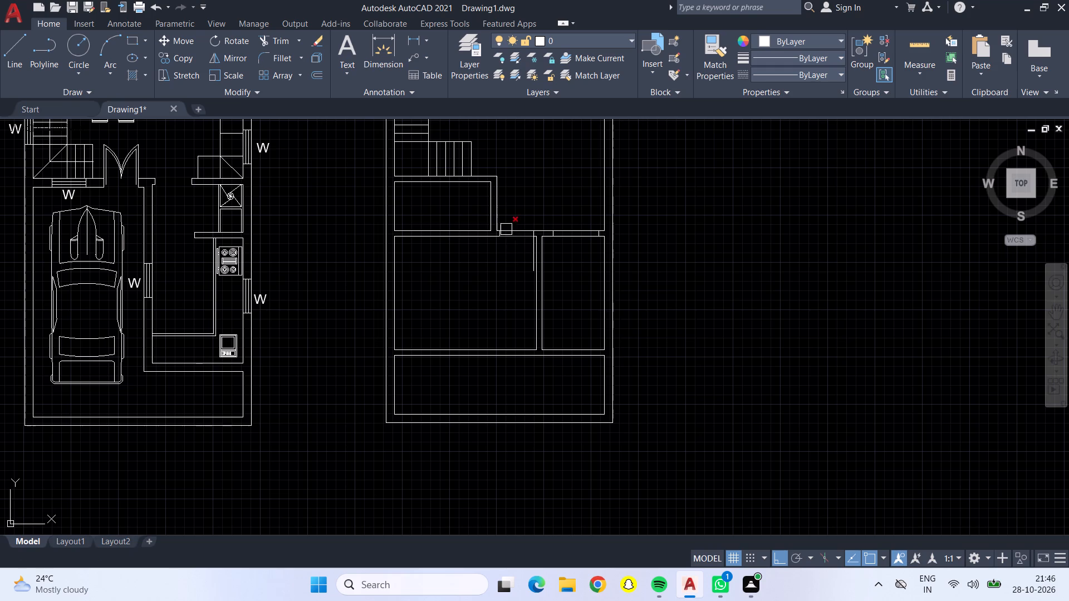
{"action": "middle_click_drag", "start_coordinate": [506, 208], "coordinate": [555, 230]}
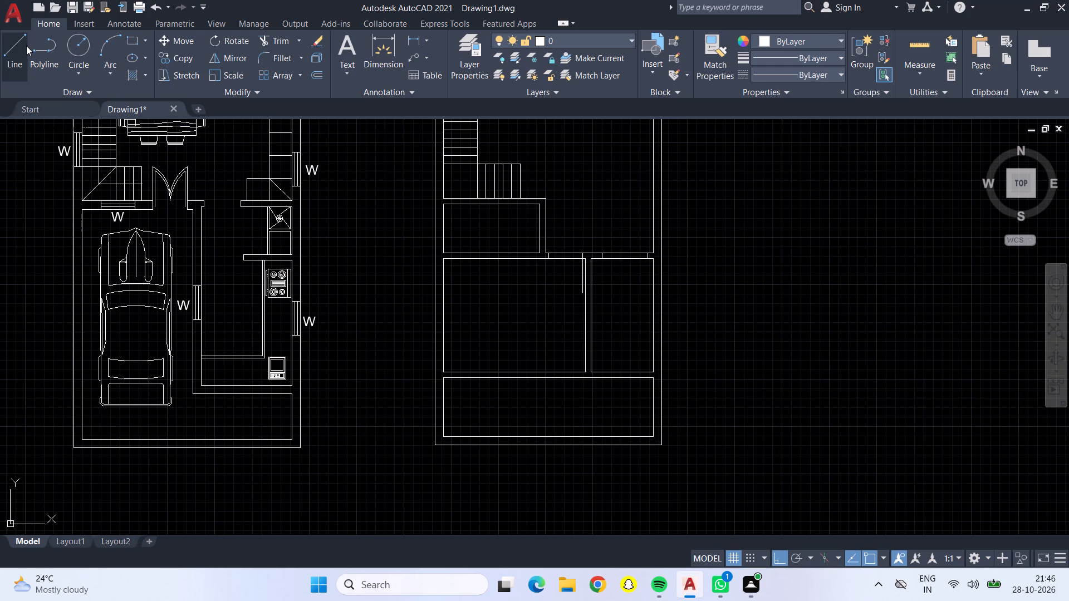
{"action": "left_click", "coordinate": [26, 46]}
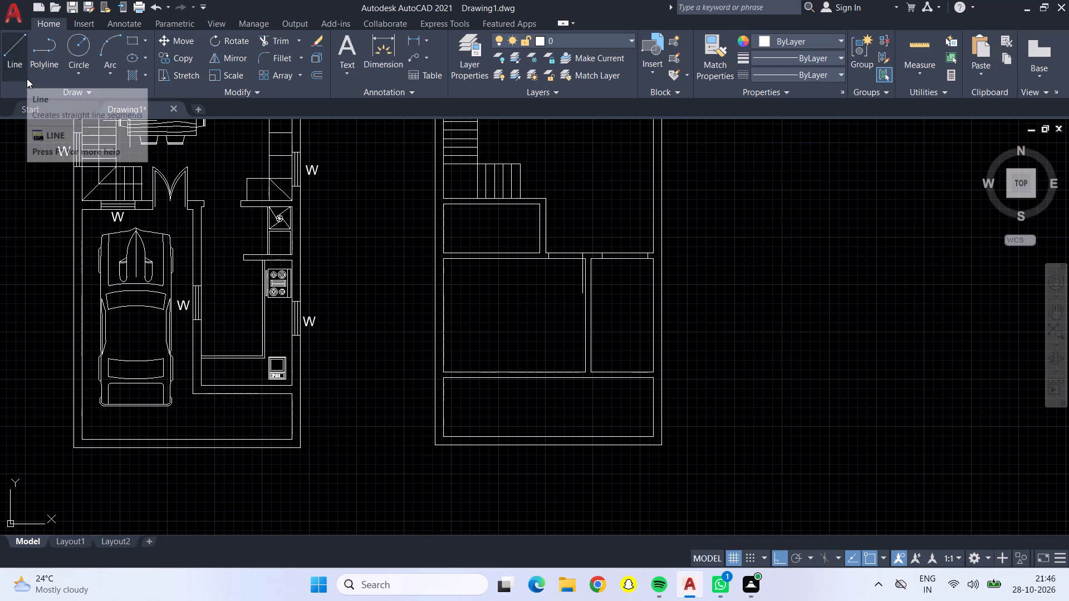
{"action": "scroll", "coordinate": [537, 254], "scroll_direction": "up", "scroll_amount": 4}
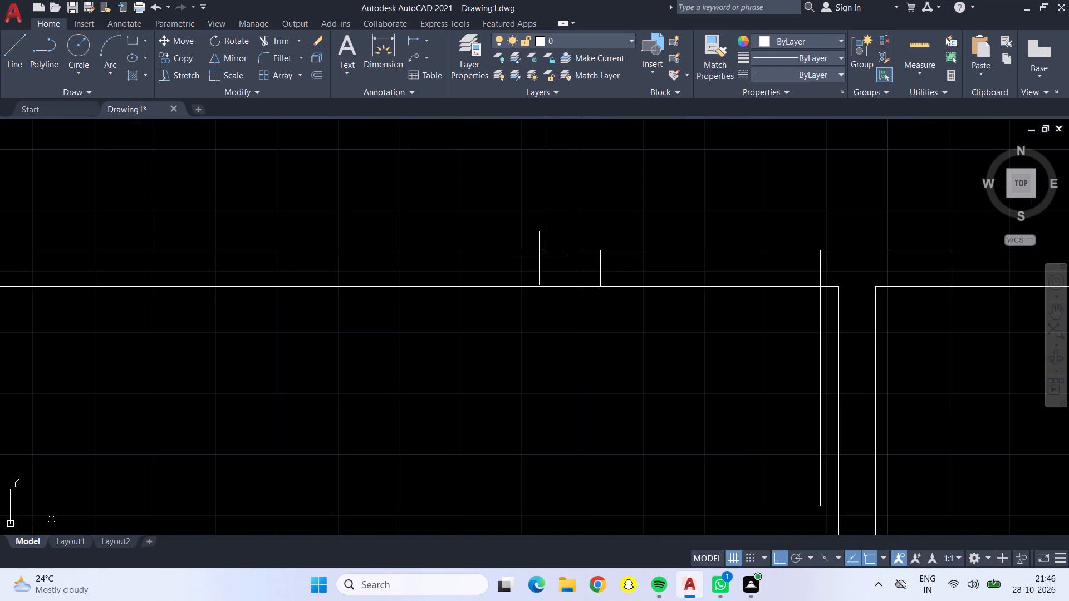
{"action": "left_click", "coordinate": [544, 254]}
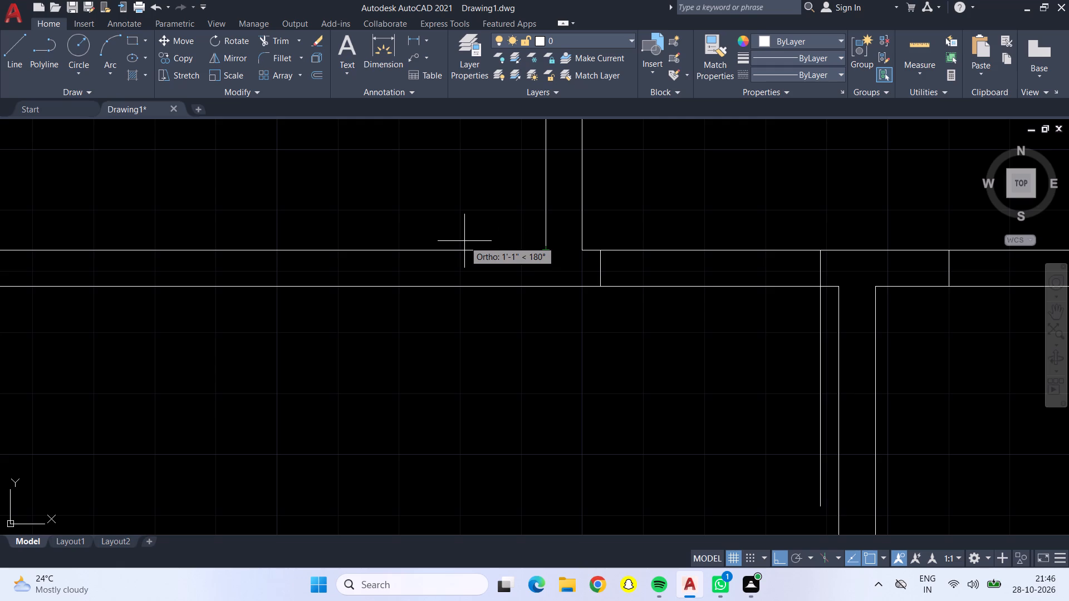
{"action": "key", "text": "6"}
{"action": "key", "text": "shift+quotedbl"}
{"action": "key", "text": "Return"}
{"action": "left_click", "coordinate": [508, 290]}
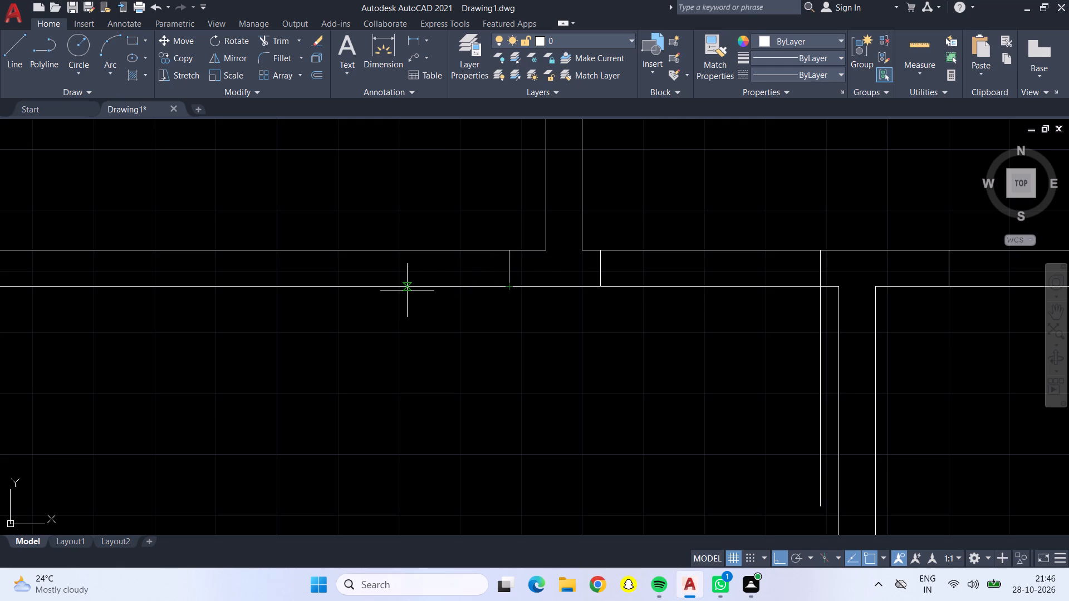
{"action": "key", "text": "3"}
{"action": "key", "text": "BackSpace"}
{"action": "type", "text": "2'5\""}
{"action": "key", "text": "Return"}
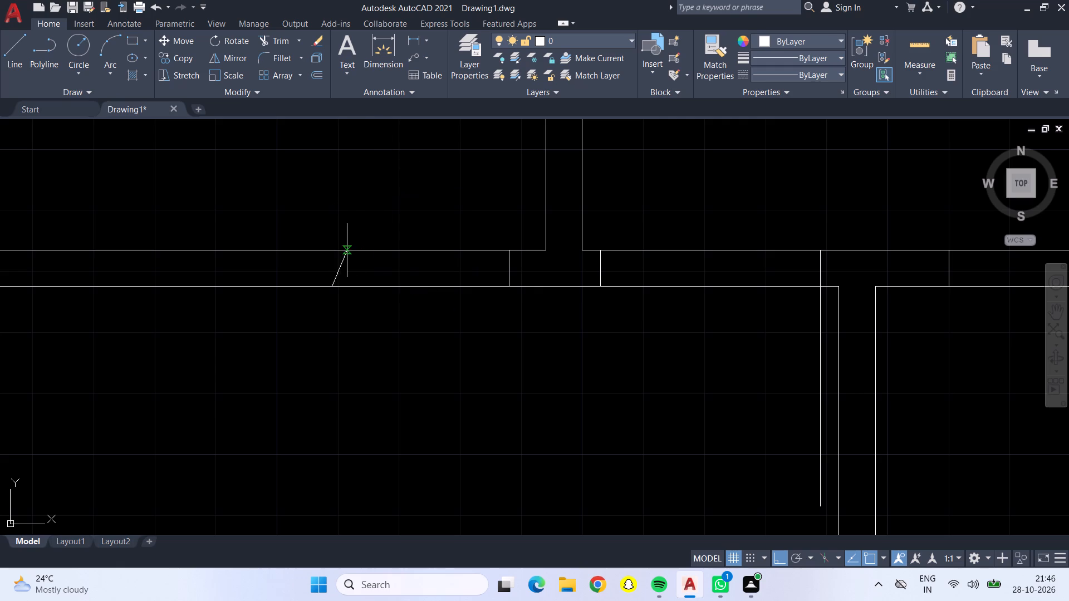
{"action": "left_click", "coordinate": [334, 252]}
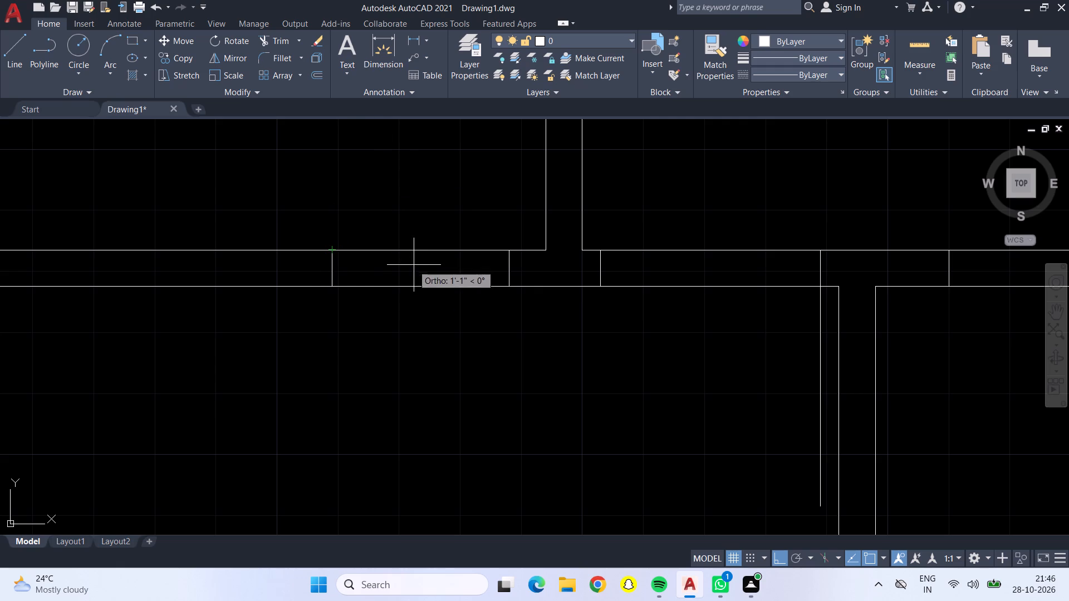
Draw a 2'5" door leaf line straight up from the top of the opening's right jamb, into the small room.
{"action": "left_click_drag", "start_coordinate": [512, 250], "coordinate": [507, 239]}
{"action": "type", "text": "2'5\""}
{"action": "key", "text": "Return"}
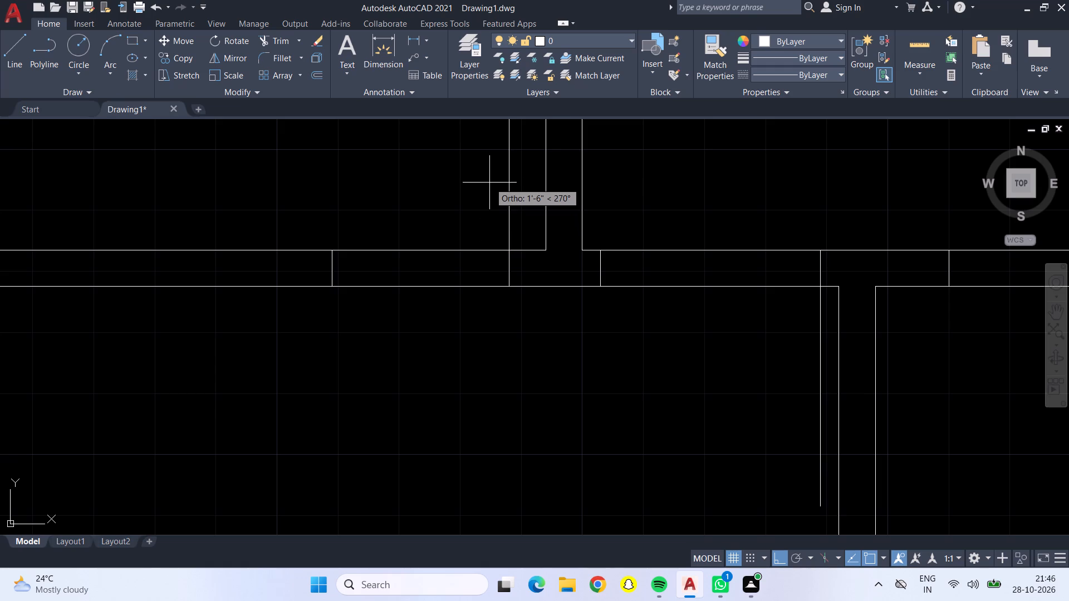
{"action": "key", "text": "Return"}
{"action": "scroll", "coordinate": [489, 183], "scroll_direction": "down", "scroll_amount": 2}
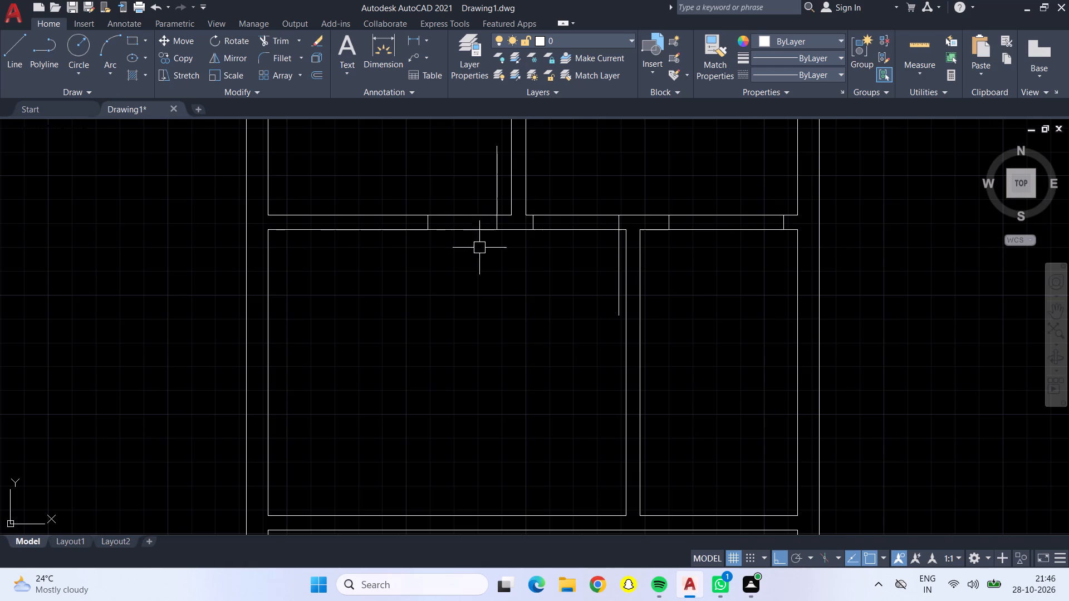
Look over the second floor plan from the staircase down to the wall between the large room and the bottom strip.
{"action": "middle_click_drag", "start_coordinate": [480, 273], "coordinate": [553, 368]}
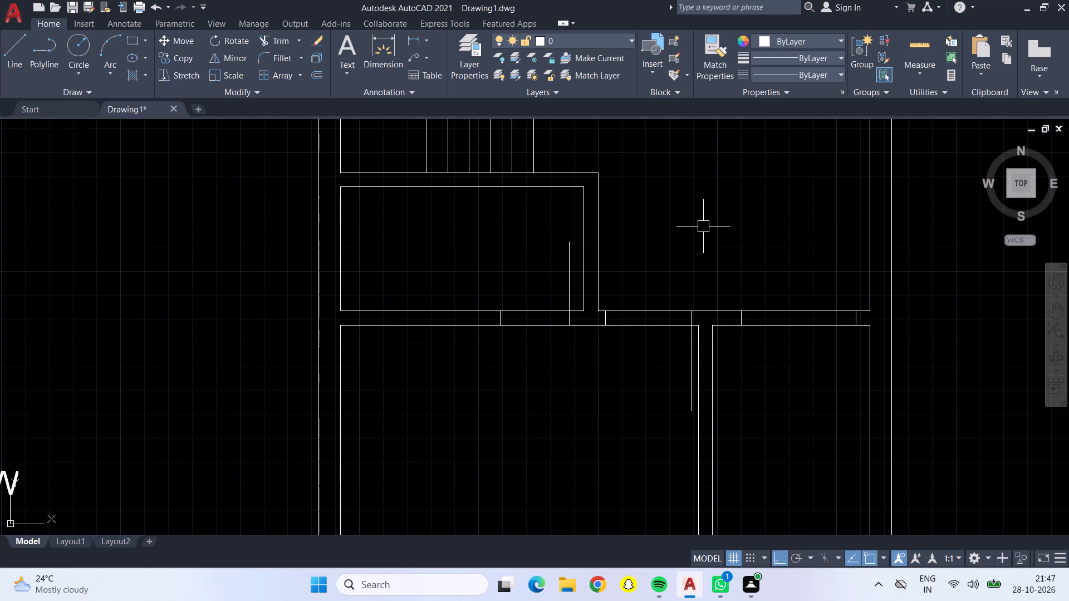
{"action": "middle_click_drag", "start_coordinate": [703, 226], "coordinate": [649, 448]}
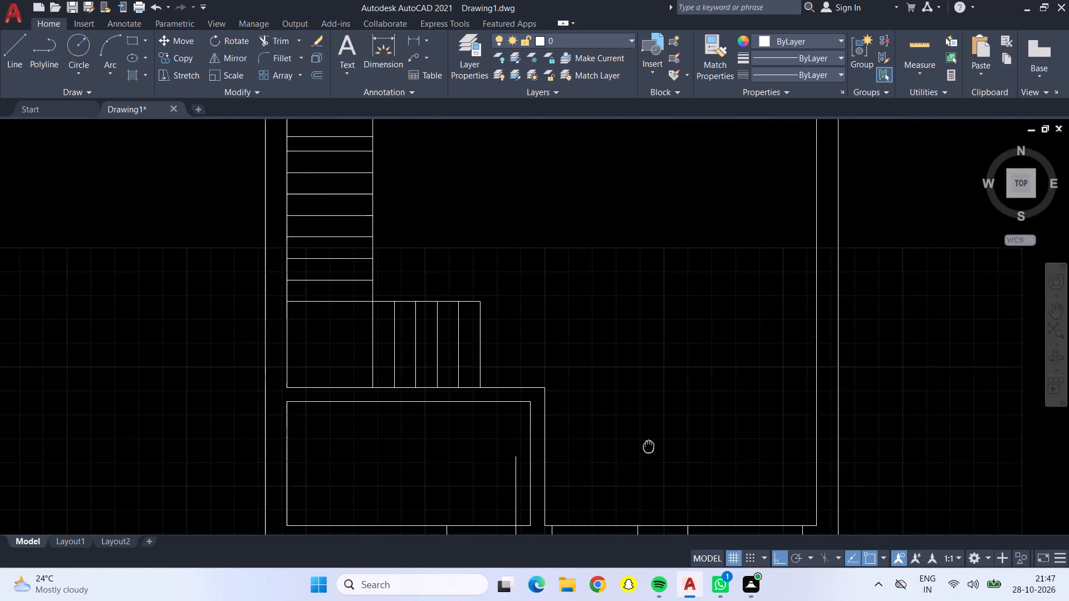
{"action": "middle_click_drag", "start_coordinate": [649, 448], "coordinate": [643, 492]}
{"action": "scroll", "coordinate": [635, 491], "scroll_direction": "down", "scroll_amount": 1}
{"action": "middle_click_drag", "start_coordinate": [629, 433], "coordinate": [611, 201]}
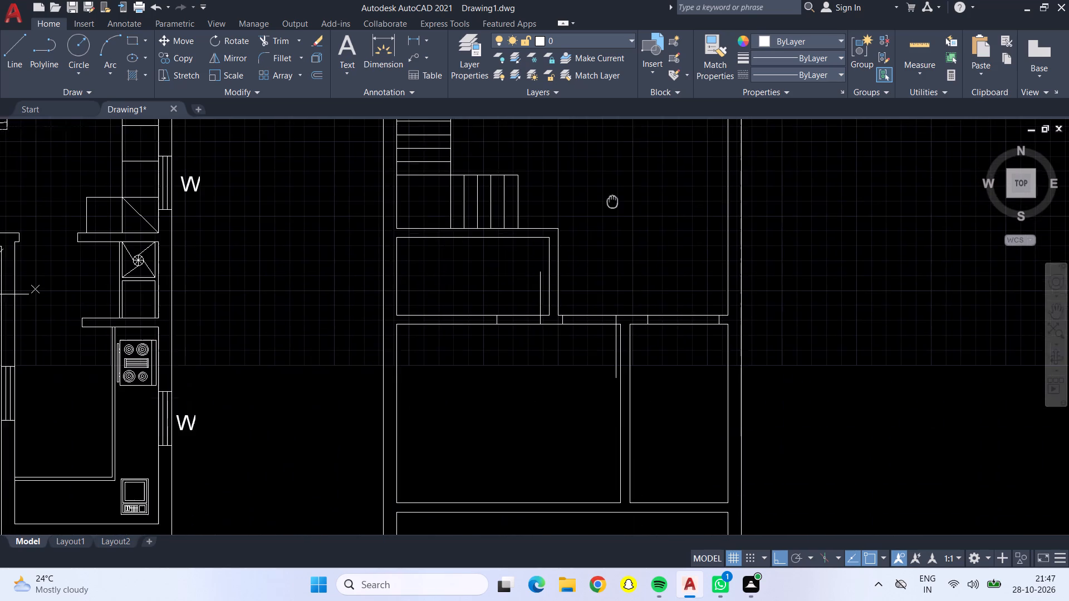
{"action": "middle_click_drag", "start_coordinate": [611, 201], "coordinate": [605, 184]}
{"action": "middle_click_drag", "start_coordinate": [567, 449], "coordinate": [566, 319]}
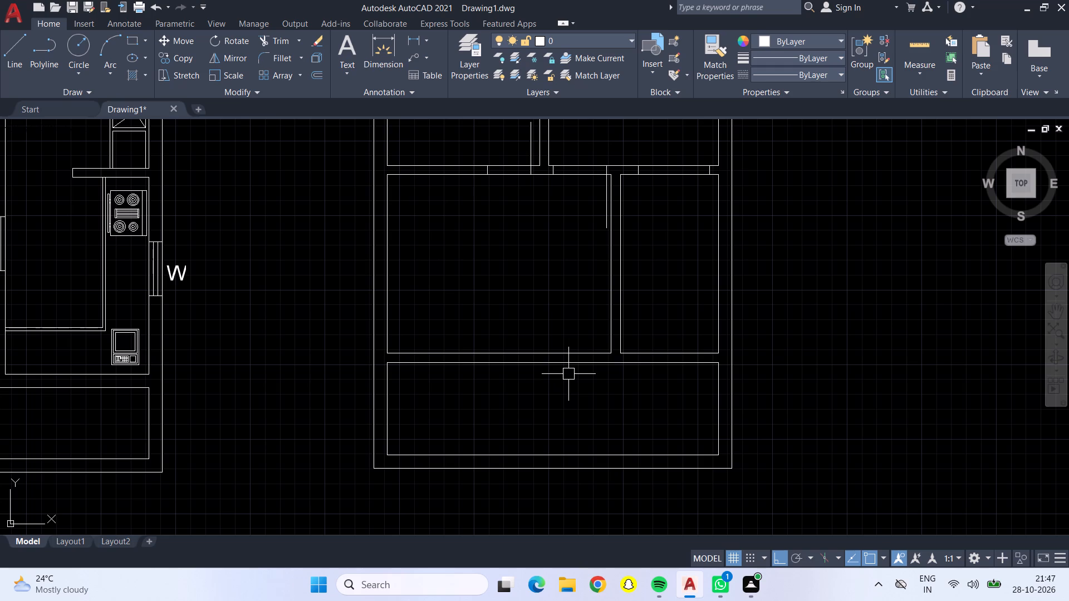
{"action": "scroll", "coordinate": [571, 341], "scroll_direction": "up", "scroll_amount": 1}
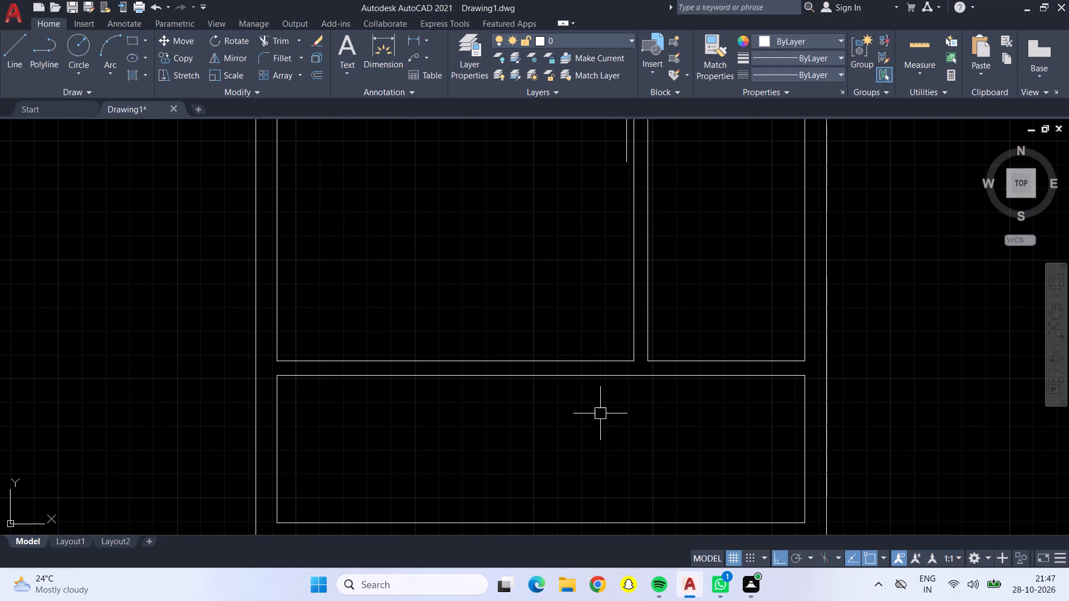
{"action": "scroll", "coordinate": [601, 402], "scroll_direction": "up", "scroll_amount": 2}
{"action": "scroll", "coordinate": [604, 395], "scroll_direction": "down", "scroll_amount": 1}
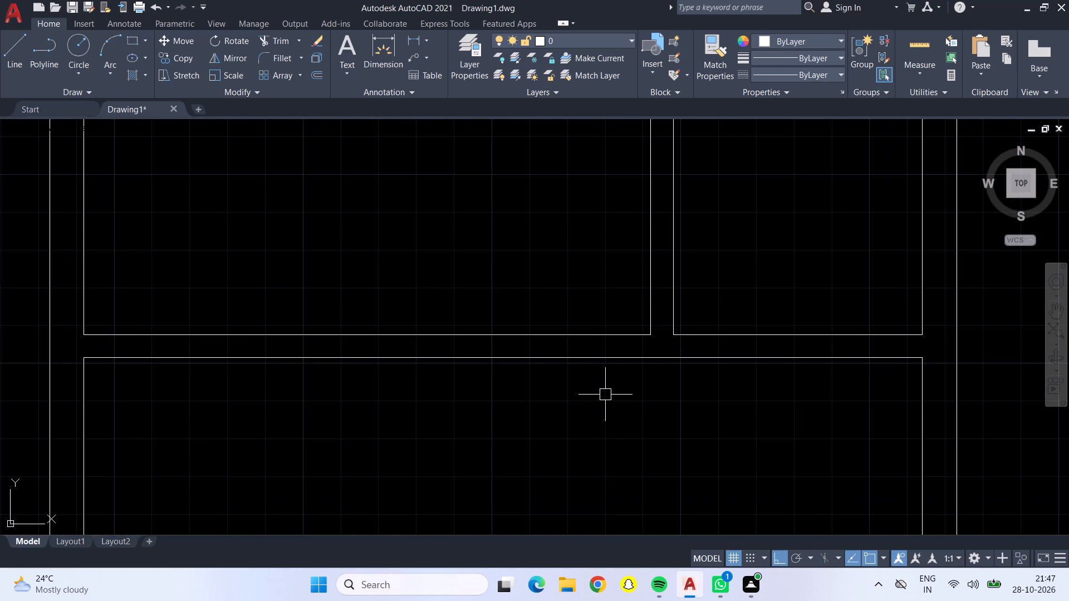
{"action": "scroll", "coordinate": [606, 396], "scroll_direction": "down", "scroll_amount": 1}
{"action": "scroll", "coordinate": [606, 398], "scroll_direction": "up", "scroll_amount": 1}
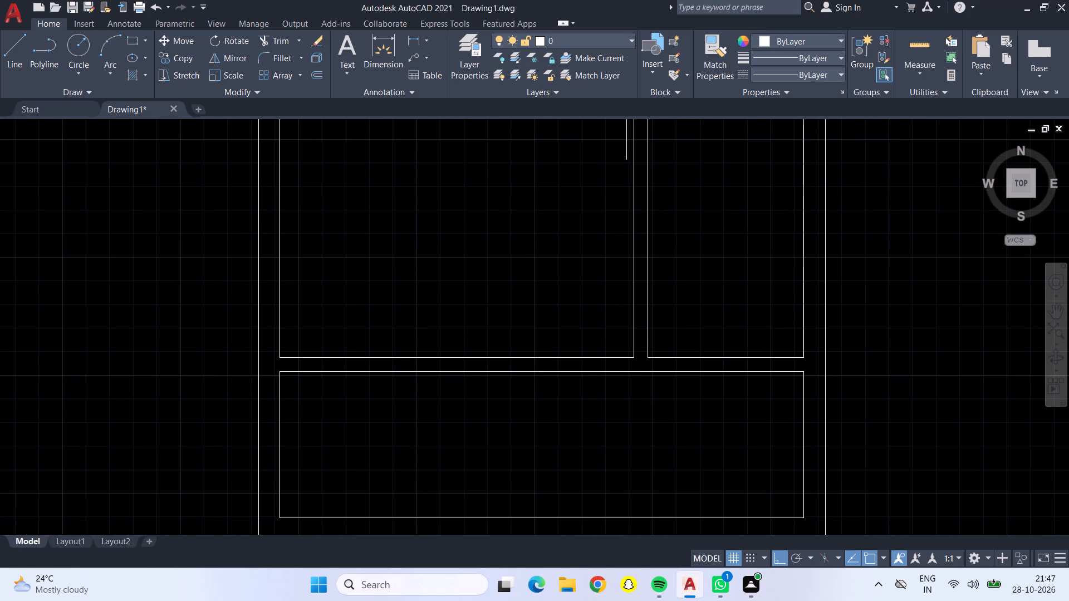
{"action": "middle_click_drag", "start_coordinate": [606, 398], "coordinate": [590, 395]}
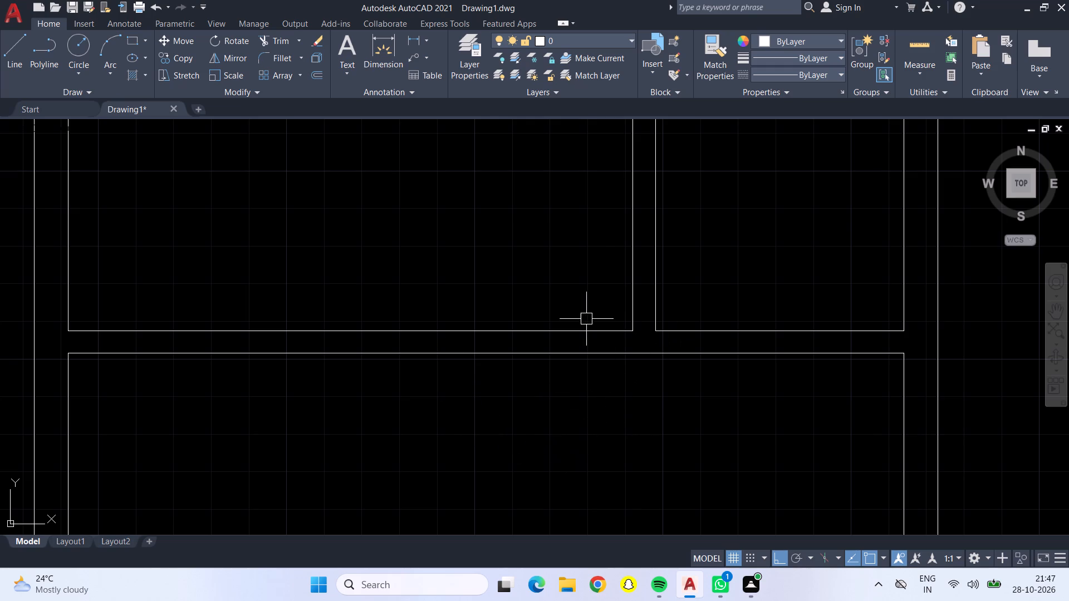
{"action": "scroll", "coordinate": [585, 318], "scroll_direction": "down", "scroll_amount": 1}
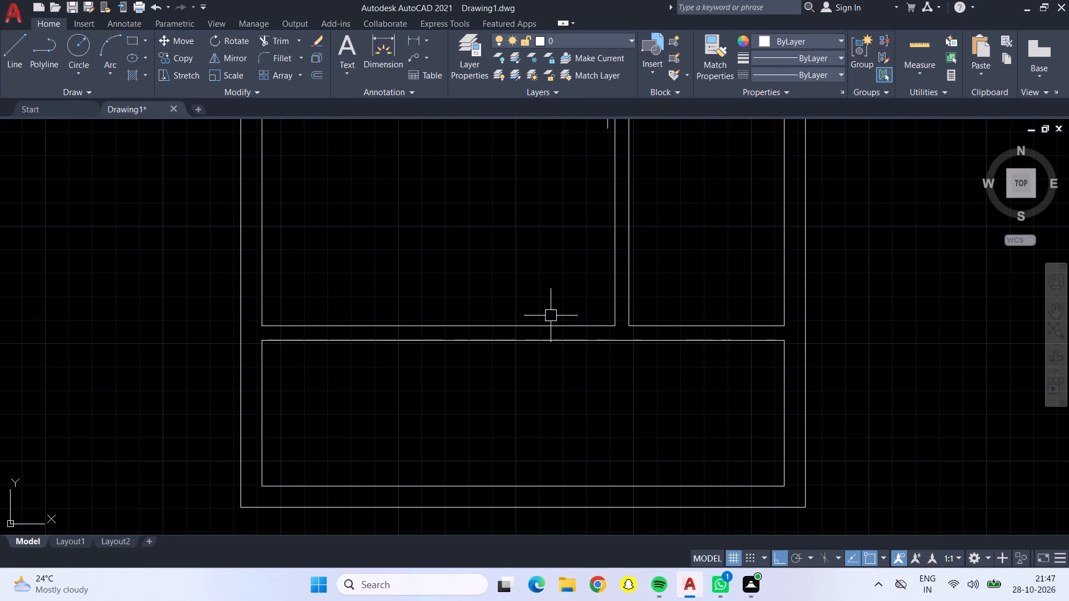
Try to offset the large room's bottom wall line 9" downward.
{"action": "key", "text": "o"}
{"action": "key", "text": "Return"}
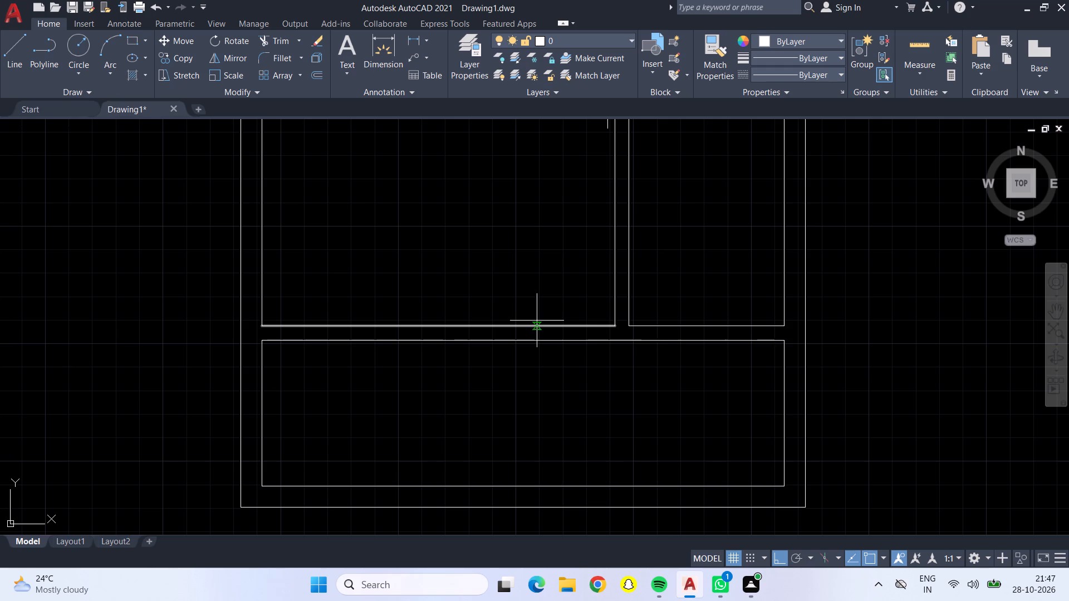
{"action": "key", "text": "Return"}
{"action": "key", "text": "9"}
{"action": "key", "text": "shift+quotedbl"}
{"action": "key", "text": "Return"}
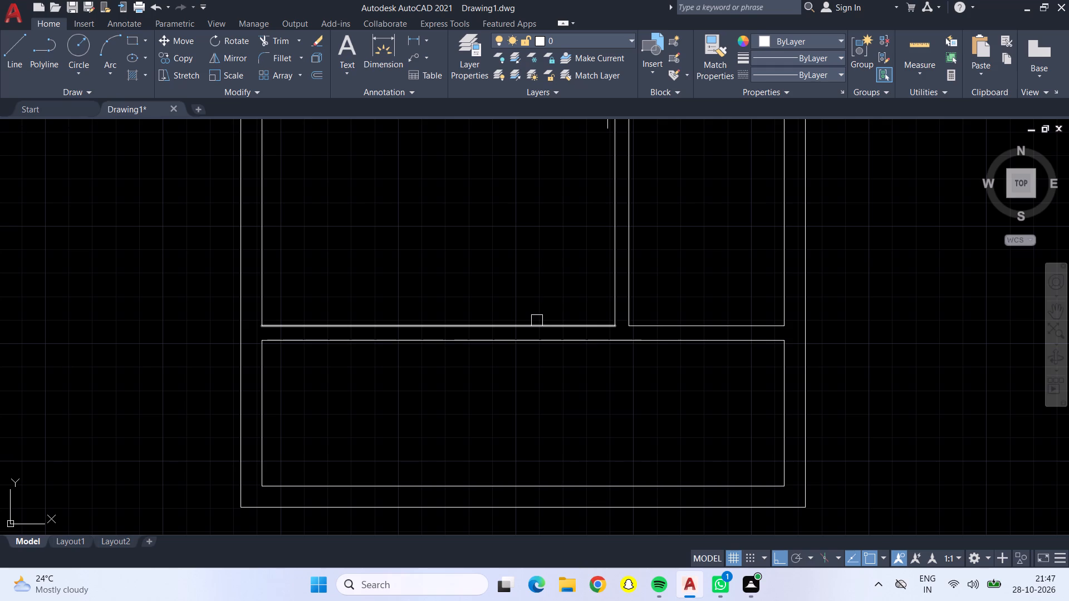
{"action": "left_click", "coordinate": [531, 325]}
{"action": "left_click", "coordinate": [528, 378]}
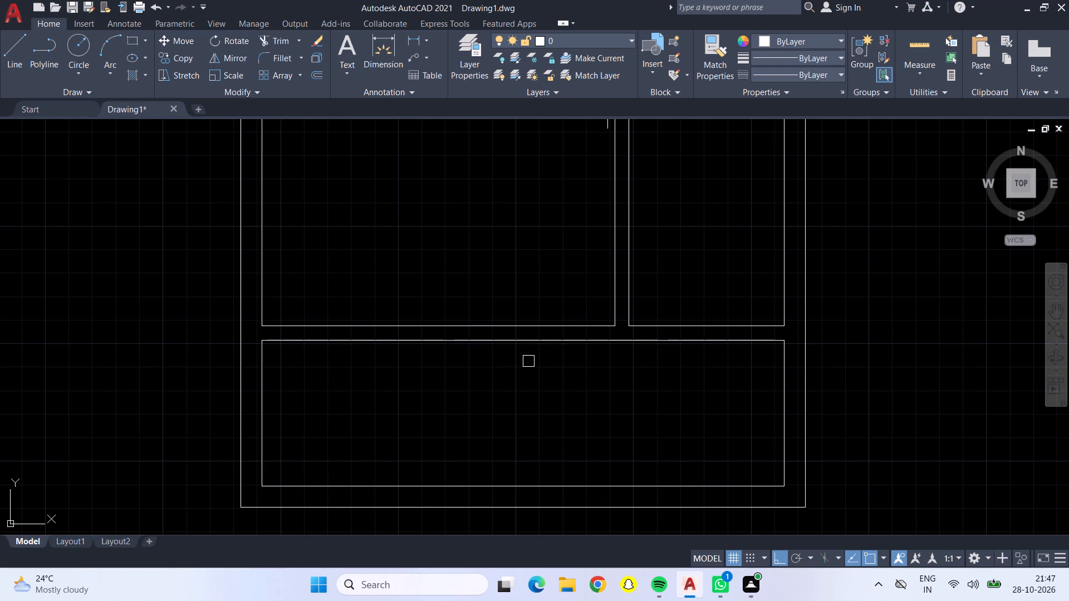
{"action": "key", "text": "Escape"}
Offset the large room's bottom wall line 9" downward into the bottom strip.
{"action": "key", "text": "o"}
{"action": "key", "text": "Return"}
{"action": "type", "text": "9\""}
{"action": "key", "text": "Return"}
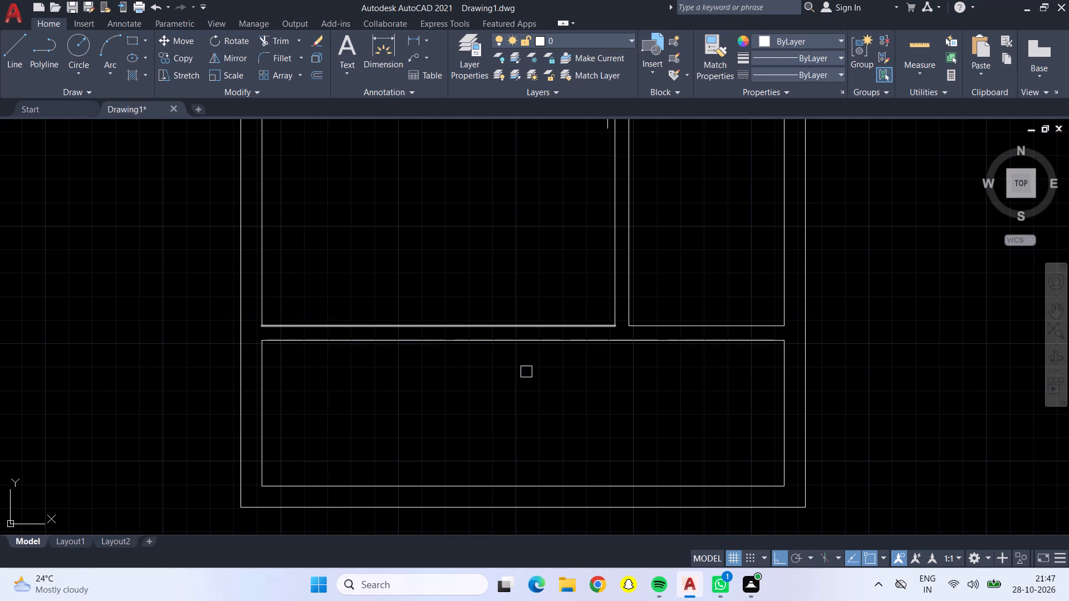
{"action": "left_click", "coordinate": [521, 326]}
{"action": "left_click", "coordinate": [521, 370]}
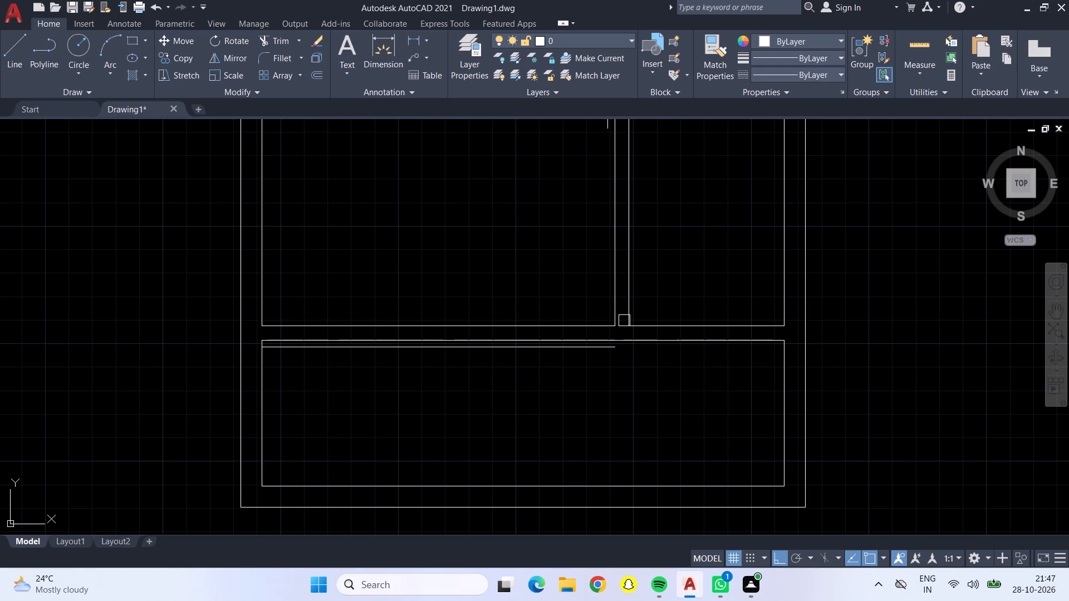
Offset the narrow right room's bottom wall line 9" downward into the bottom strip.
{"action": "left_click", "coordinate": [646, 327]}
{"action": "left_click", "coordinate": [646, 372]}
Trim away the bottom strip's original top wall line and the short leftover stub at its left end.
{"action": "left_click", "coordinate": [285, 36]}
{"action": "left_click", "coordinate": [278, 338]}
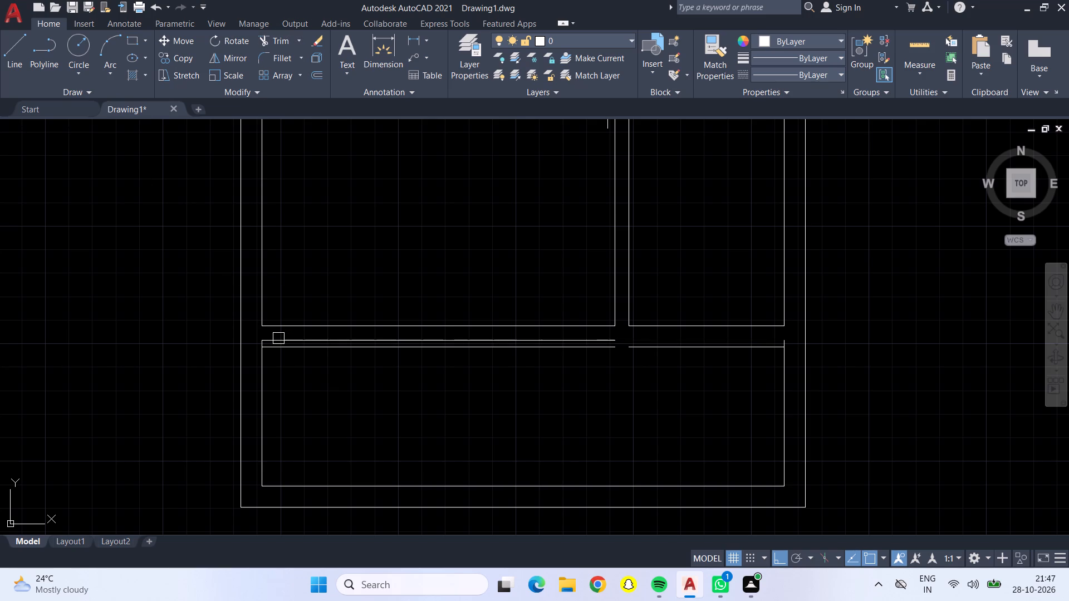
{"action": "left_click", "coordinate": [278, 338]}
{"action": "left_click", "coordinate": [263, 337]}
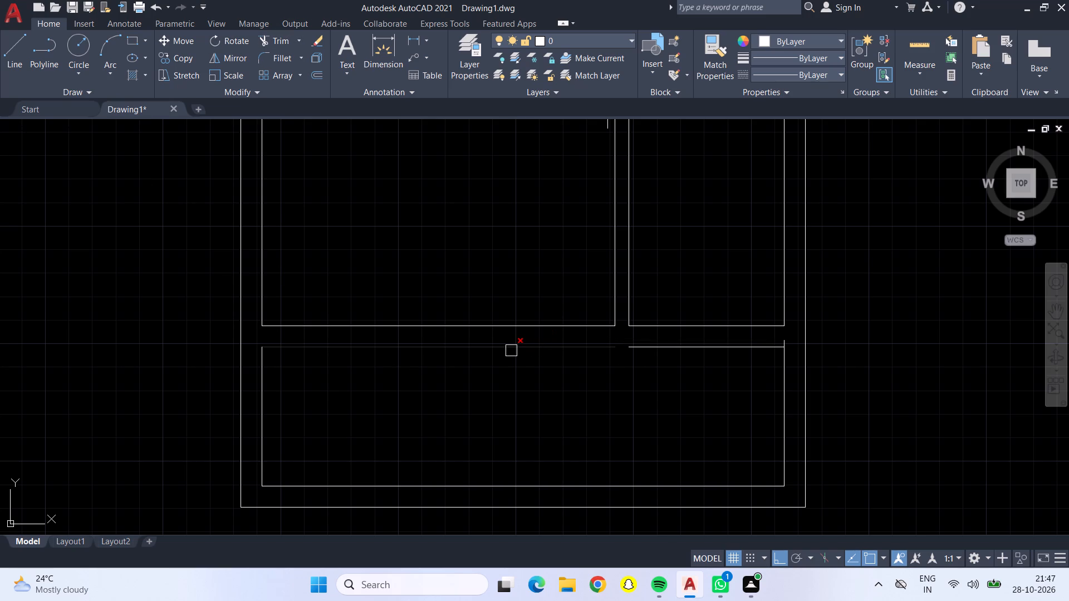
{"action": "key", "text": "Escape"}
Draw a line bridging the gap between the two offset wall lines along the top of the bottom strip.
{"action": "key", "text": "l"}
{"action": "key", "text": "Return"}
{"action": "scroll", "coordinate": [602, 358], "scroll_direction": "up", "scroll_amount": 2}
{"action": "left_click", "coordinate": [665, 333]}
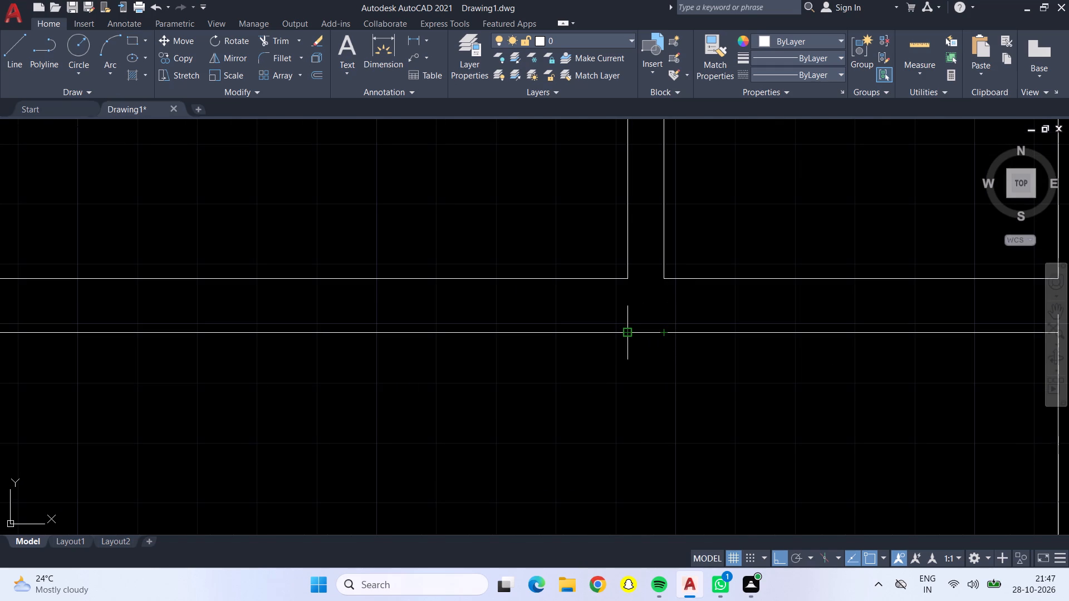
{"action": "left_click", "coordinate": [624, 333]}
{"action": "key", "text": "Return"}
Draw jambs for a 3' door opening in the narrow room's bottom wall, starting 1' from the room's right corner.
{"action": "scroll", "coordinate": [575, 347], "scroll_direction": "up", "scroll_amount": 1}
{"action": "scroll", "coordinate": [575, 351], "scroll_direction": "down", "scroll_amount": 1}
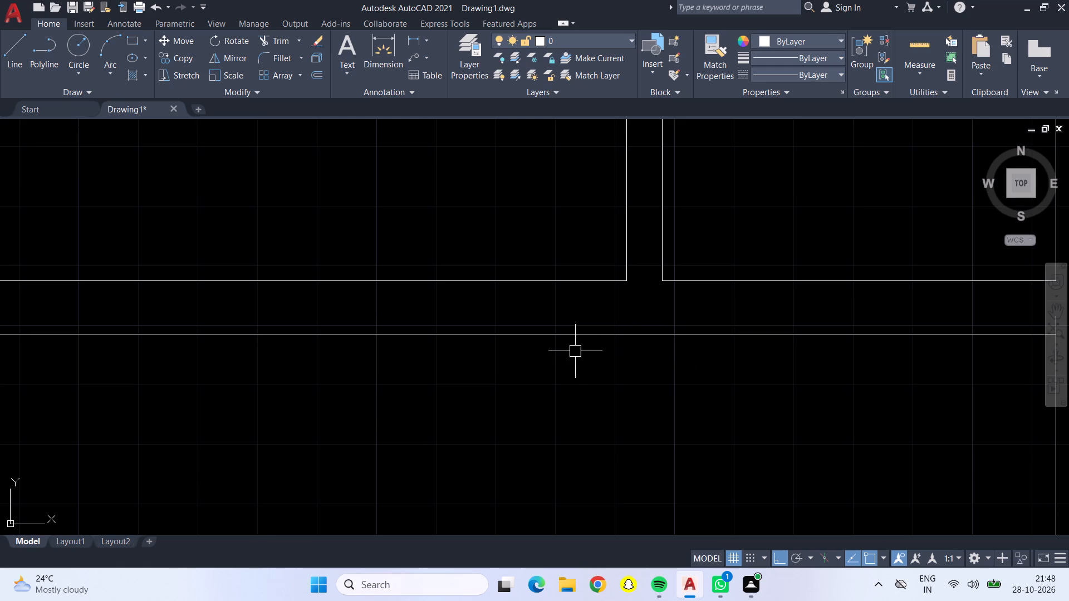
{"action": "scroll", "coordinate": [610, 343], "scroll_direction": "down", "scroll_amount": 3}
{"action": "middle_click_drag", "start_coordinate": [620, 368], "coordinate": [641, 440]}
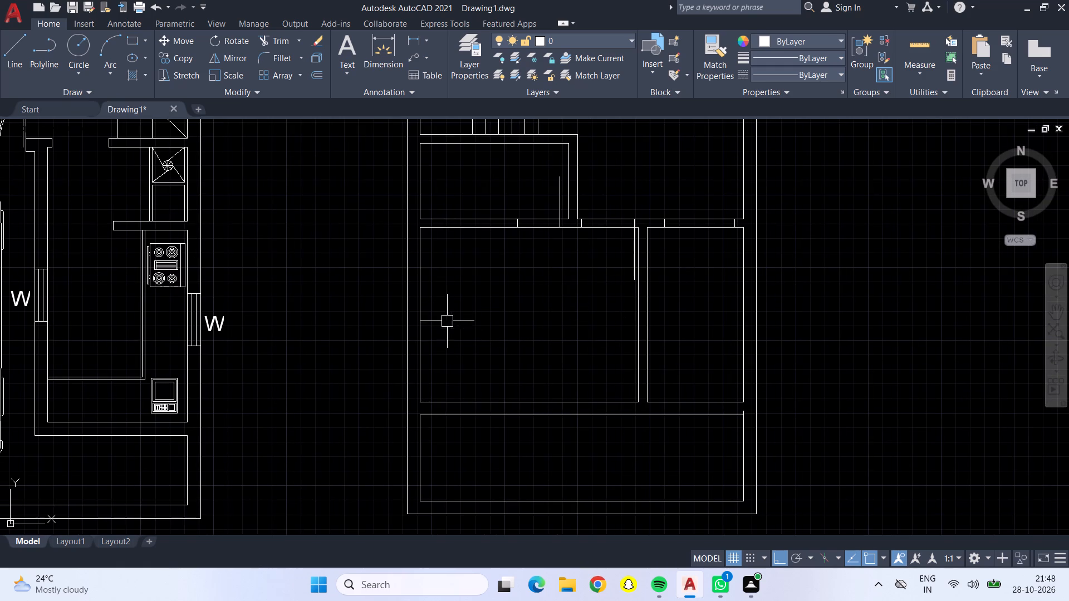
{"action": "middle_click_drag", "start_coordinate": [578, 298], "coordinate": [560, 323]}
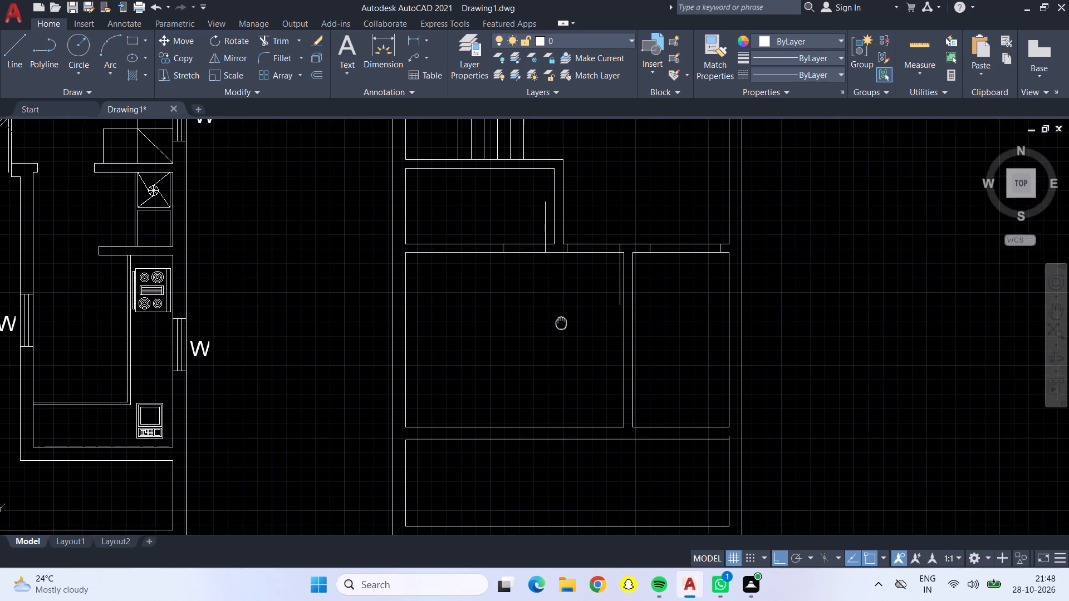
{"action": "middle_click_drag", "start_coordinate": [560, 323], "coordinate": [560, 323]}
{"action": "middle_click_drag", "start_coordinate": [560, 323], "coordinate": [475, 296]}
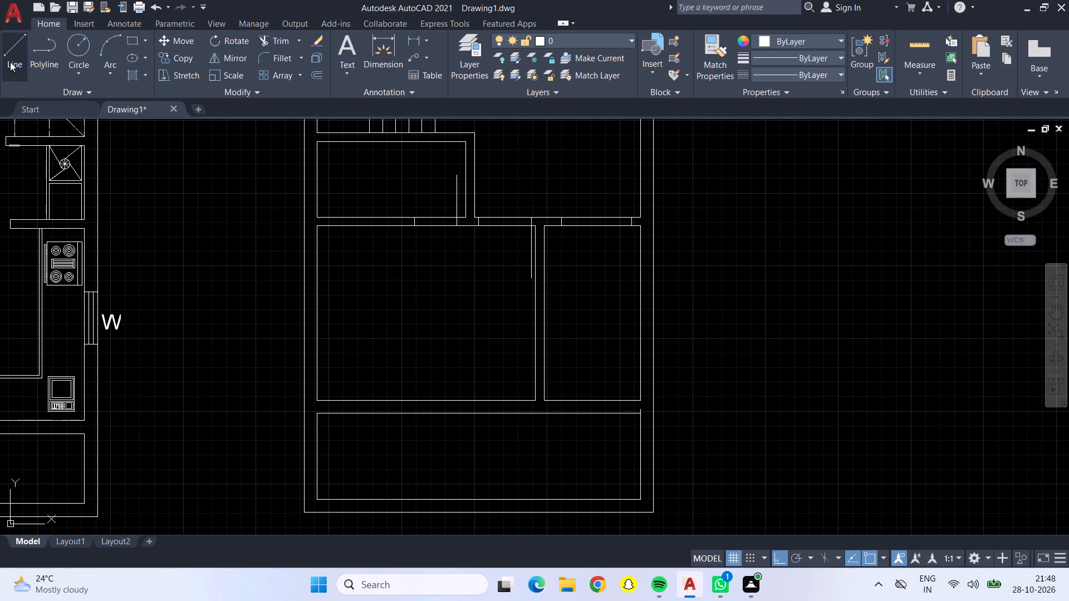
{"action": "left_click", "coordinate": [10, 62]}
{"action": "scroll", "coordinate": [555, 397], "scroll_direction": "up", "scroll_amount": 2}
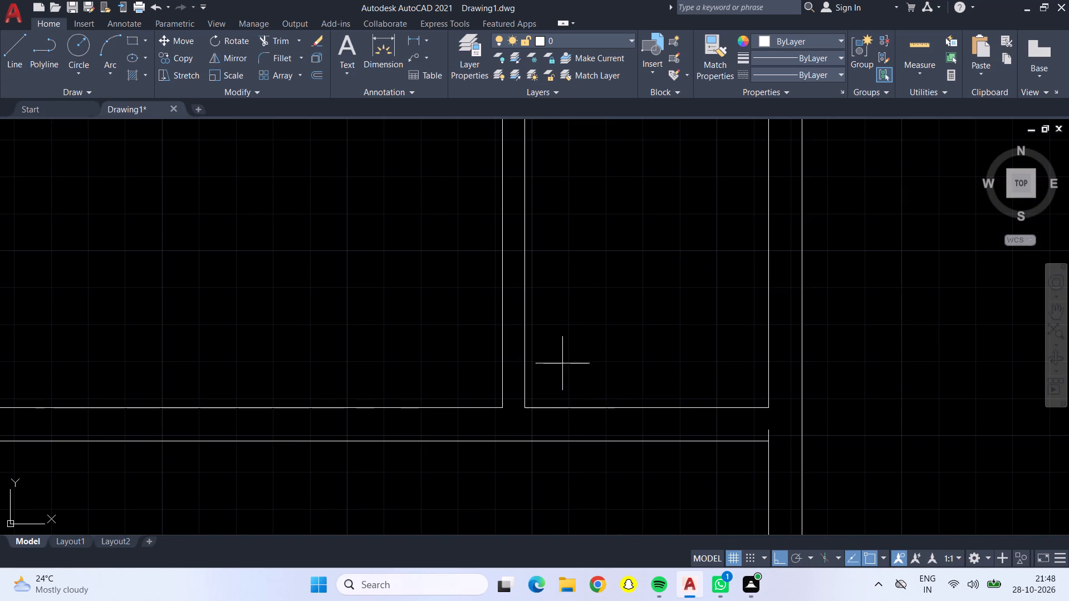
{"action": "middle_click_drag", "start_coordinate": [562, 362], "coordinate": [406, 288]}
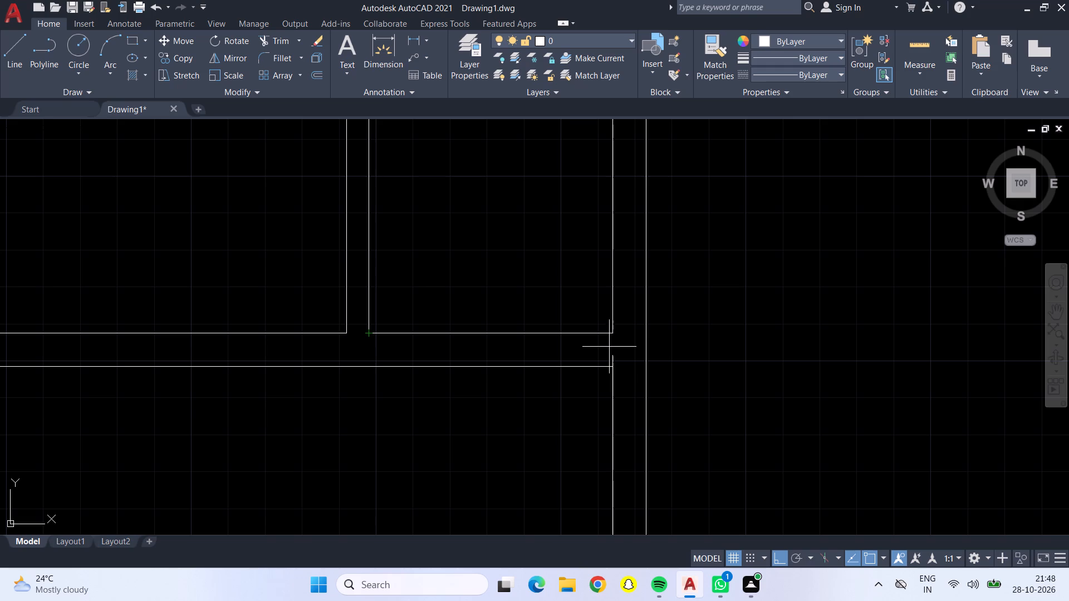
{"action": "left_click_drag", "start_coordinate": [617, 337], "coordinate": [612, 339]}
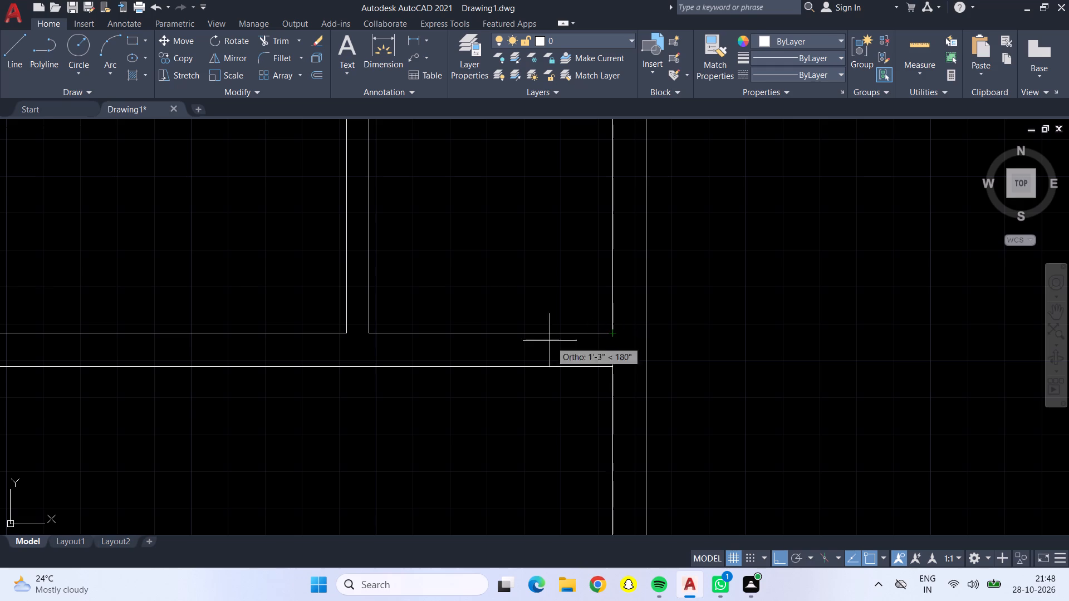
{"action": "key", "text": "6"}
{"action": "key", "text": "BackSpace"}
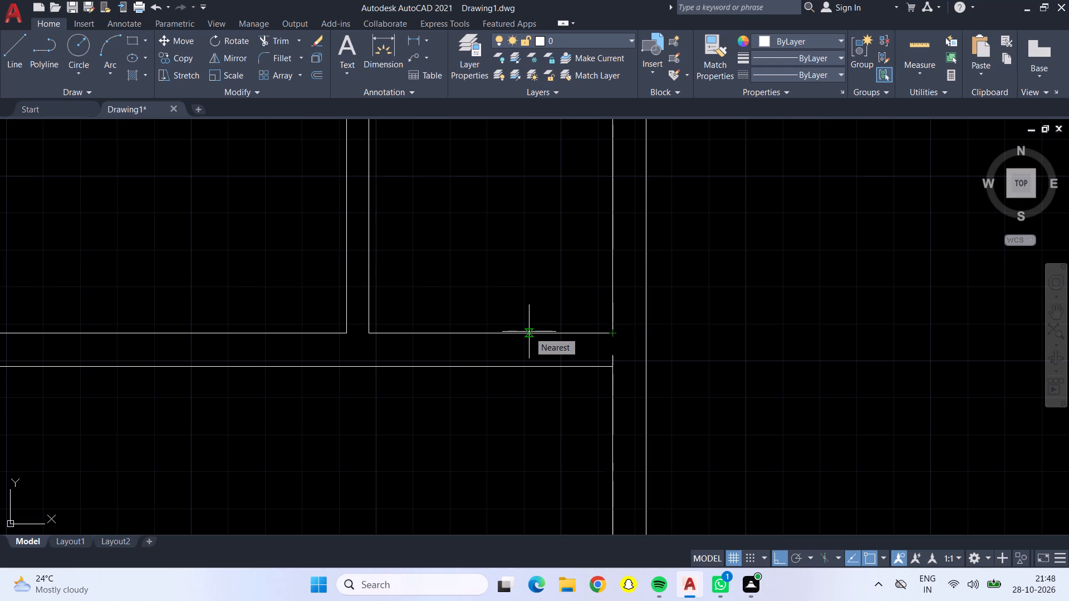
{"action": "type", "text": "1'"}
{"action": "key", "text": "Return"}
{"action": "left_click", "coordinate": [570, 368]}
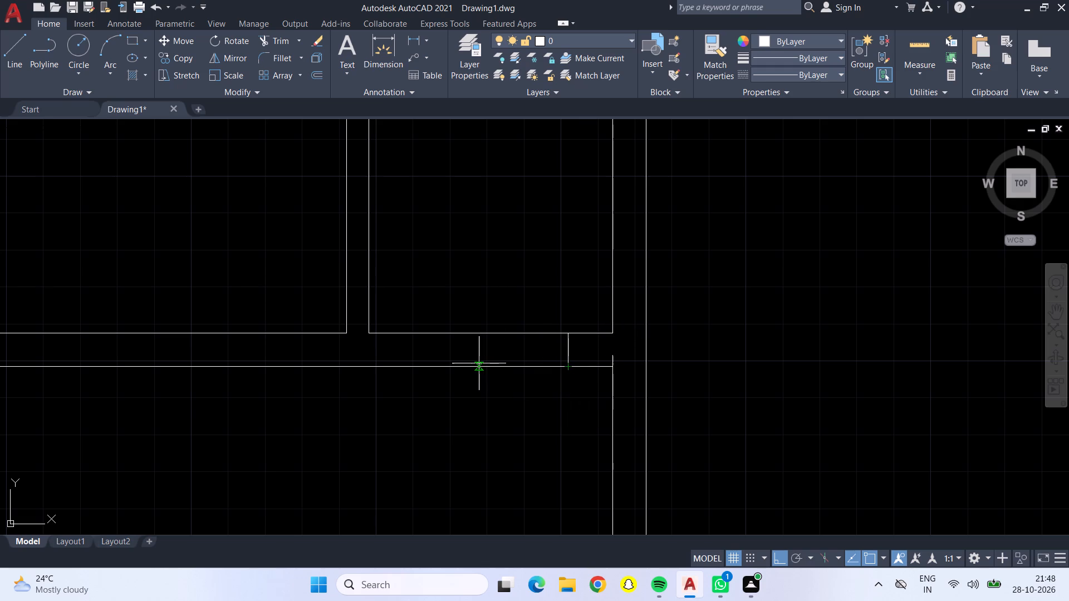
{"action": "type", "text": "3'"}
{"action": "key", "text": "Return"}
{"action": "left_click", "coordinate": [437, 336]}
Draw a 2'5" door leaf line straight up from the top of the right jamb into the narrow room.
{"action": "left_click_drag", "start_coordinate": [567, 332], "coordinate": [559, 316]}
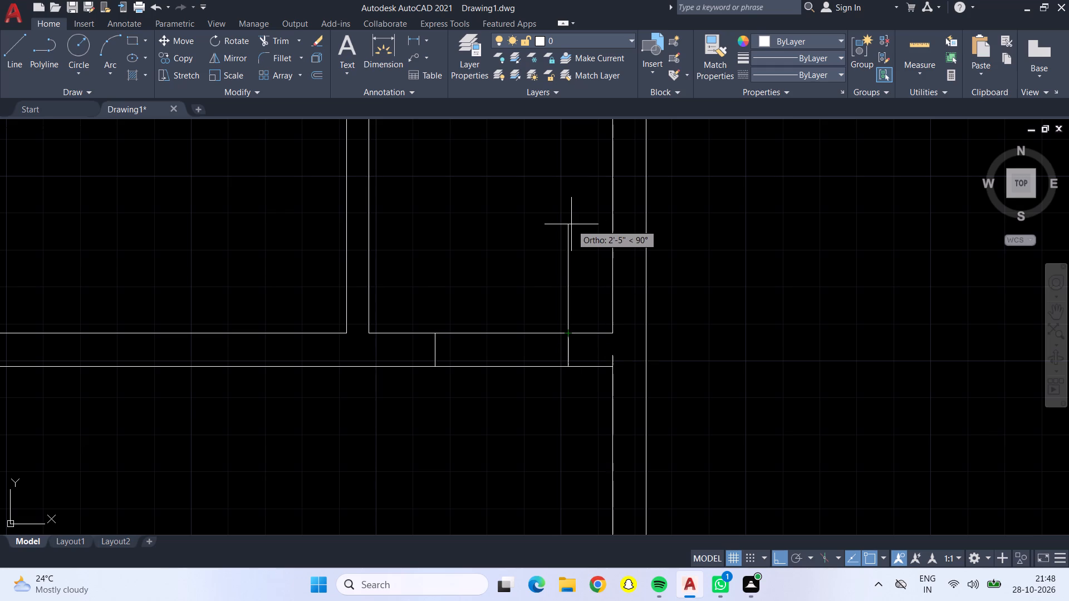
{"action": "key", "text": "2"}
{"action": "type", "text": "'5\""}
{"action": "key", "text": "Return"}
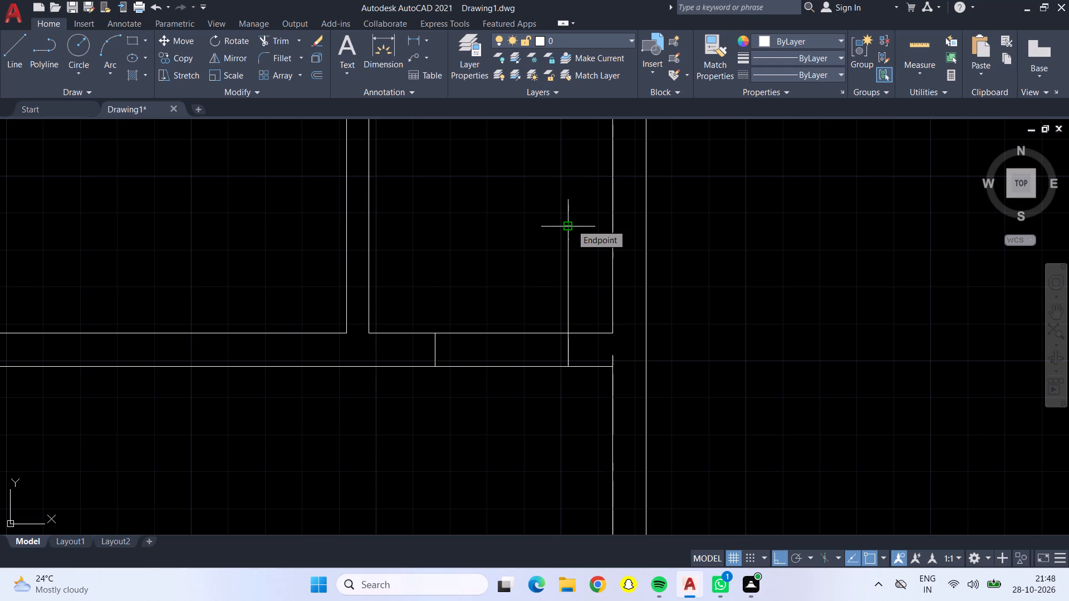
{"action": "key", "text": "Return"}
Trim both wall lines between the jambs of the door opening in the narrow room's bottom wall.
{"action": "scroll", "coordinate": [627, 251], "scroll_direction": "down", "scroll_amount": 1}
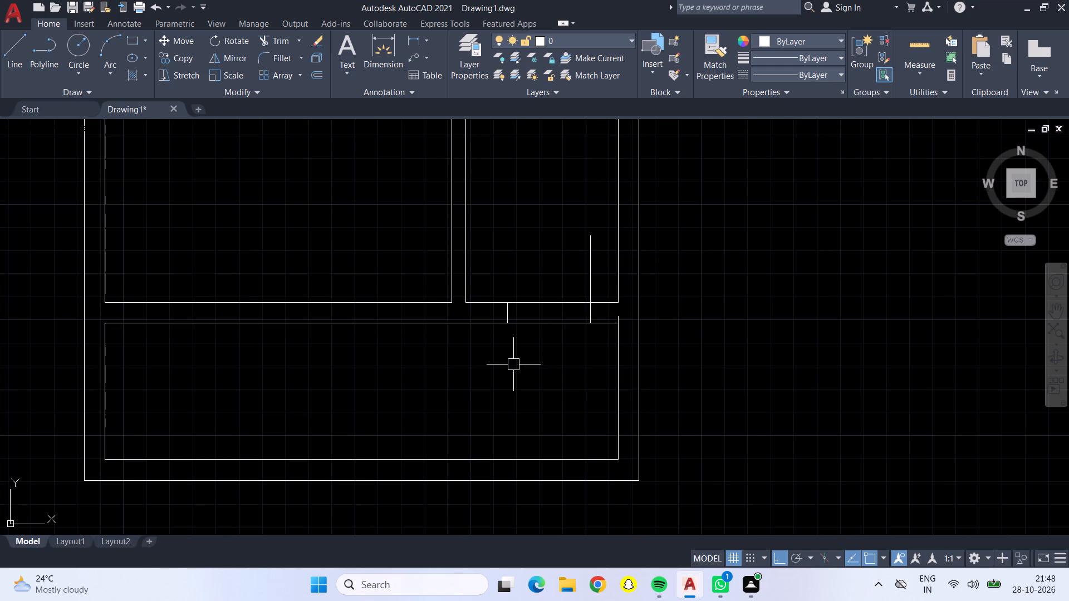
{"action": "middle_click_drag", "start_coordinate": [513, 363], "coordinate": [555, 391]}
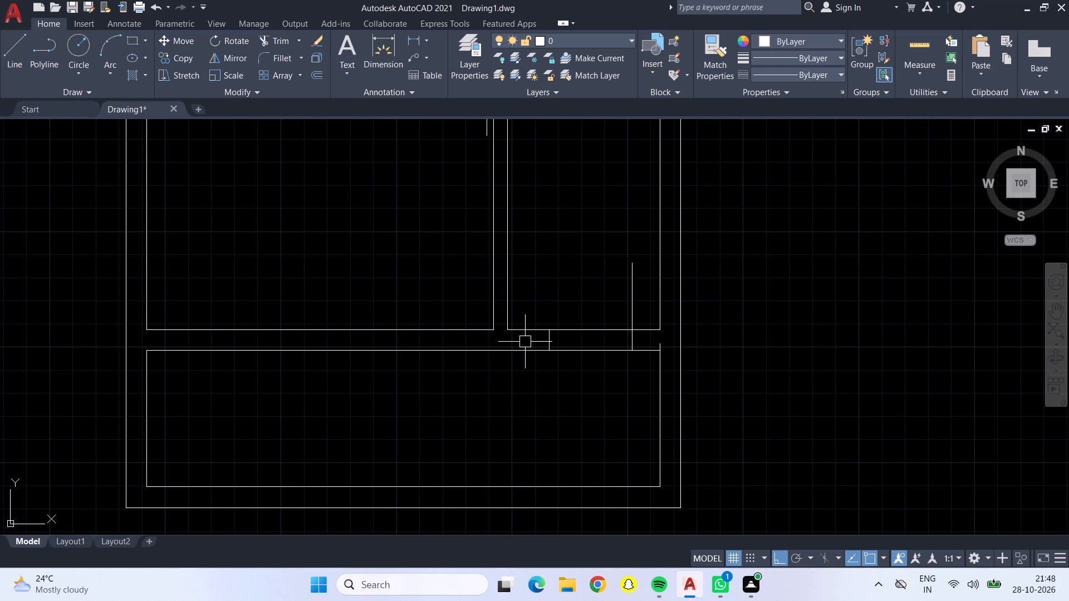
{"action": "left_click", "coordinate": [282, 39]}
{"action": "scroll", "coordinate": [613, 352], "scroll_direction": "up", "scroll_amount": 1}
{"action": "left_click_drag", "start_coordinate": [562, 255], "coordinate": [574, 373]}
{"action": "scroll", "coordinate": [574, 347], "scroll_direction": "down", "scroll_amount": 1}
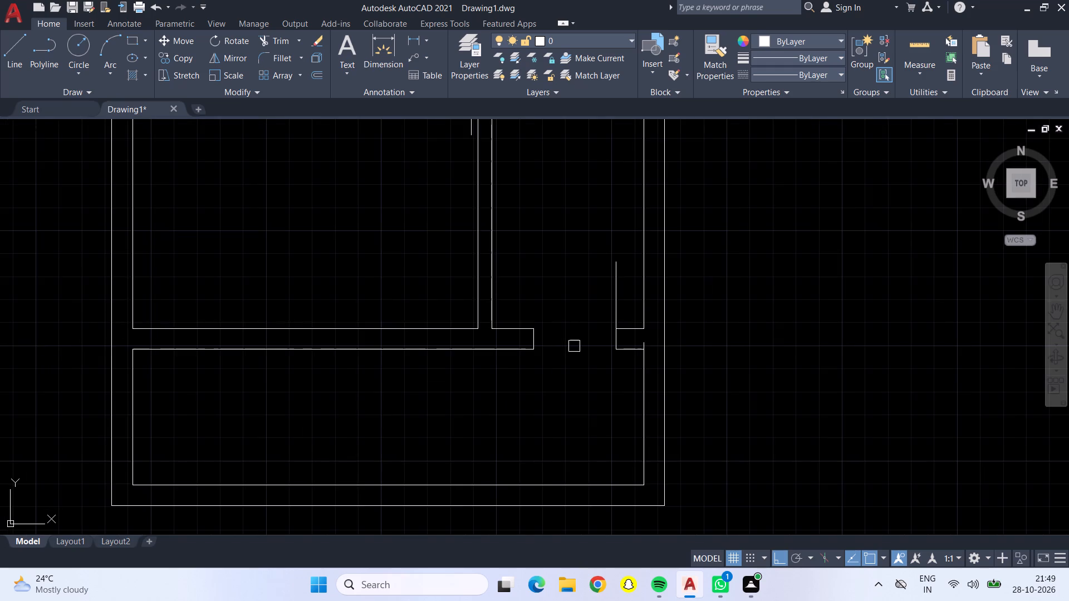
Trim out the wall lines across the narrow room, large room and small room openings in the wall below the staircase.
{"action": "scroll", "coordinate": [567, 318], "scroll_direction": "down", "scroll_amount": 1}
{"action": "middle_click_drag", "start_coordinate": [560, 293], "coordinate": [565, 523]}
{"action": "scroll", "coordinate": [560, 292], "scroll_direction": "down", "scroll_amount": 1}
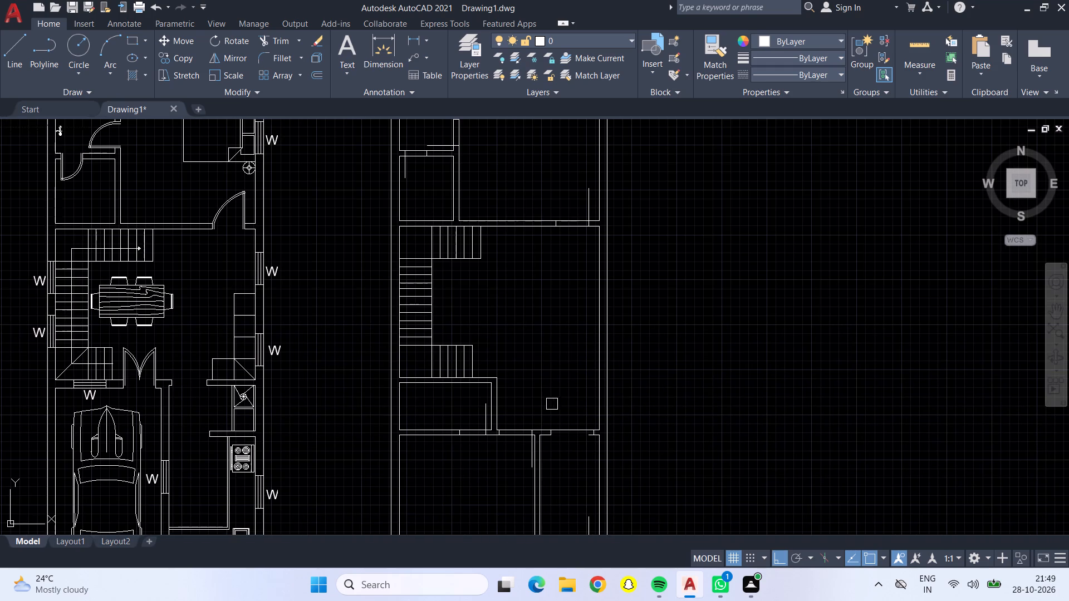
{"action": "left_click_drag", "start_coordinate": [567, 412], "coordinate": [574, 447]}
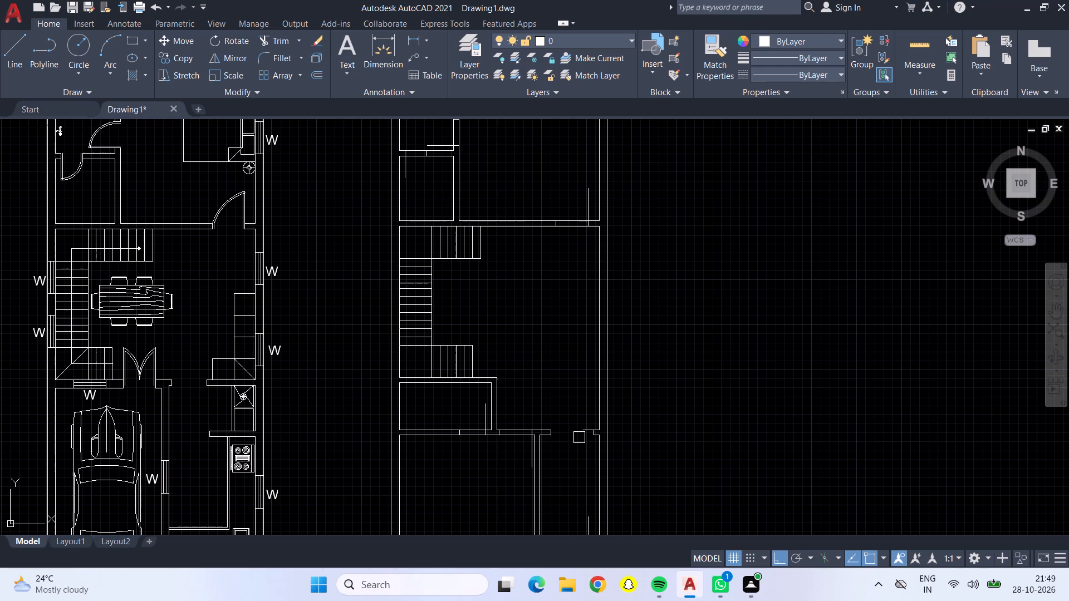
{"action": "left_click", "coordinate": [580, 433]}
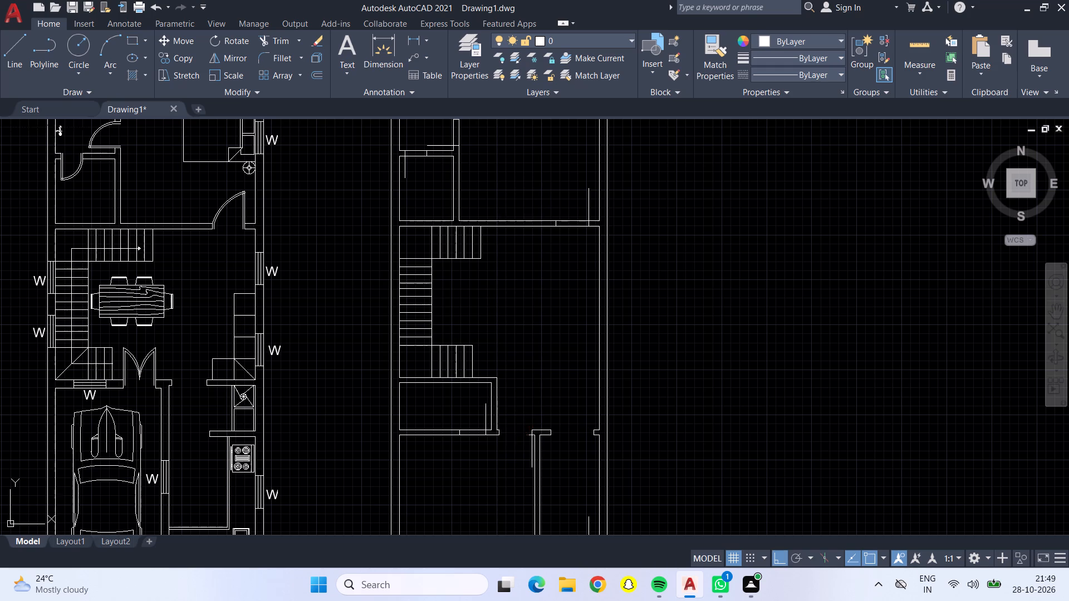
{"action": "left_click", "coordinate": [522, 440]}
{"action": "left_click", "coordinate": [525, 433]}
{"action": "left_click_drag", "start_coordinate": [470, 411], "coordinate": [476, 446]}
Trim out the wall lines across the door openings of the top large room and the two small rooms beside it.
{"action": "scroll", "coordinate": [516, 320], "scroll_direction": "up", "scroll_amount": 1}
{"action": "middle_click_drag", "start_coordinate": [516, 320], "coordinate": [493, 495]}
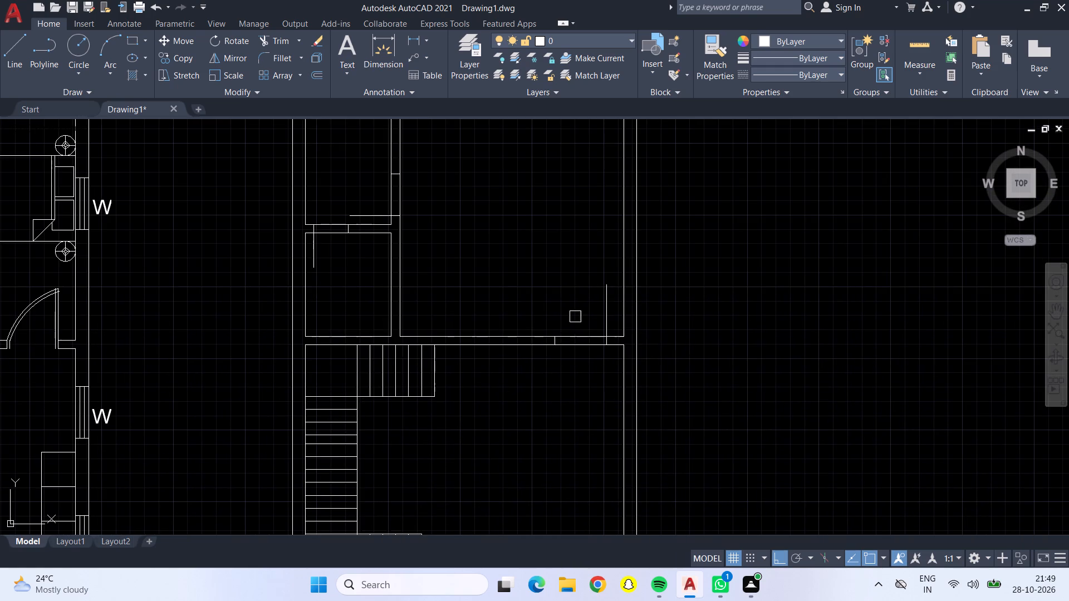
{"action": "left_click_drag", "start_coordinate": [573, 313], "coordinate": [576, 367]}
{"action": "left_click_drag", "start_coordinate": [374, 193], "coordinate": [418, 197]}
{"action": "left_click_drag", "start_coordinate": [332, 199], "coordinate": [338, 238]}
{"action": "scroll", "coordinate": [338, 239], "scroll_direction": "down", "scroll_amount": 2}
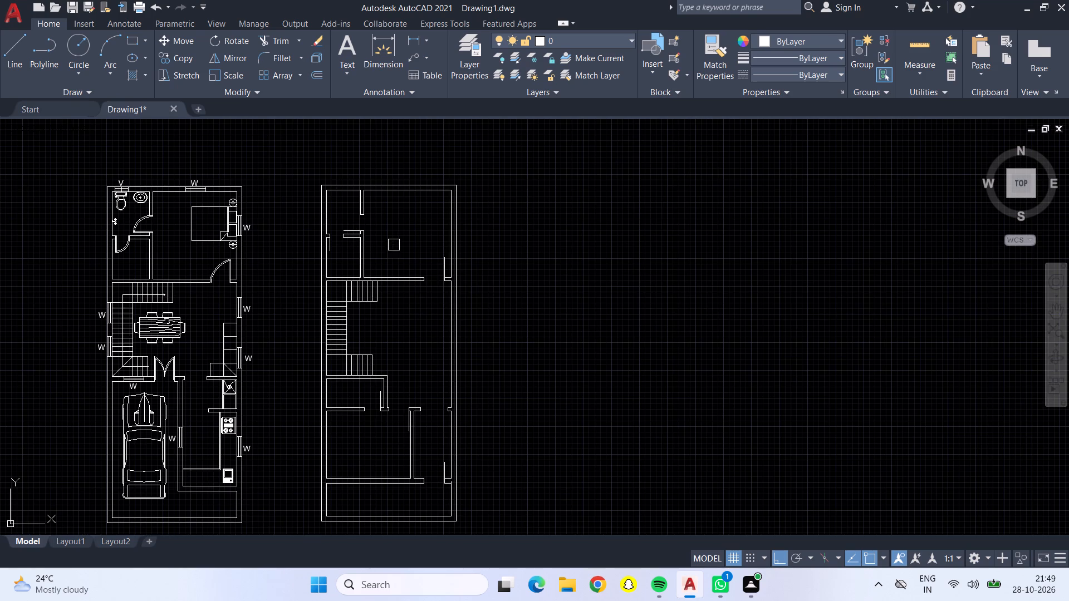
{"action": "middle_click_drag", "start_coordinate": [414, 348], "coordinate": [429, 255]}
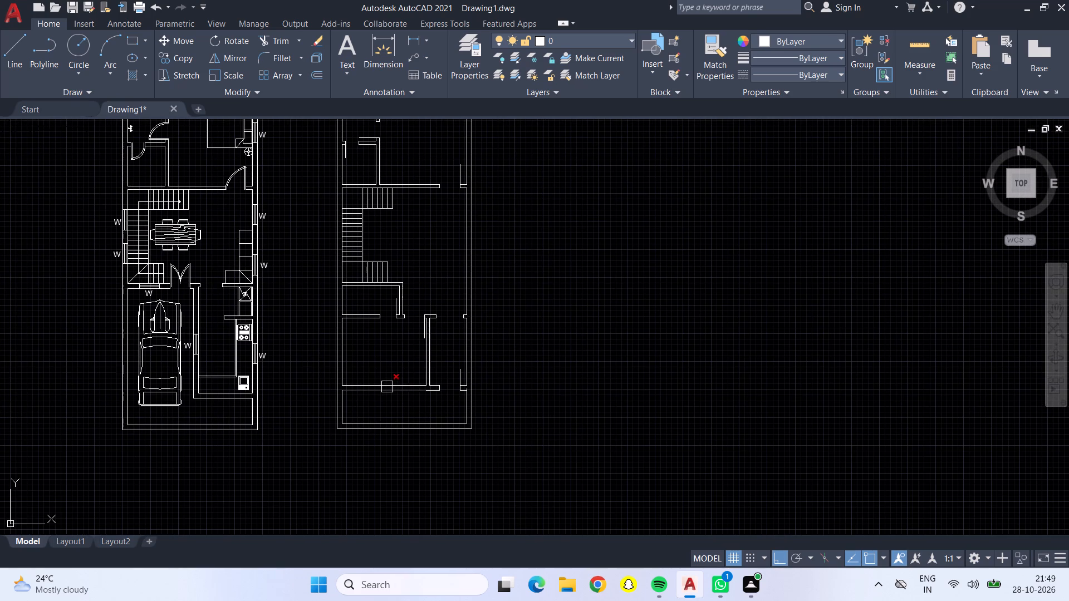
{"action": "scroll", "coordinate": [387, 387], "scroll_direction": "up", "scroll_amount": 3}
{"action": "scroll", "coordinate": [413, 347], "scroll_direction": "down", "scroll_amount": 1}
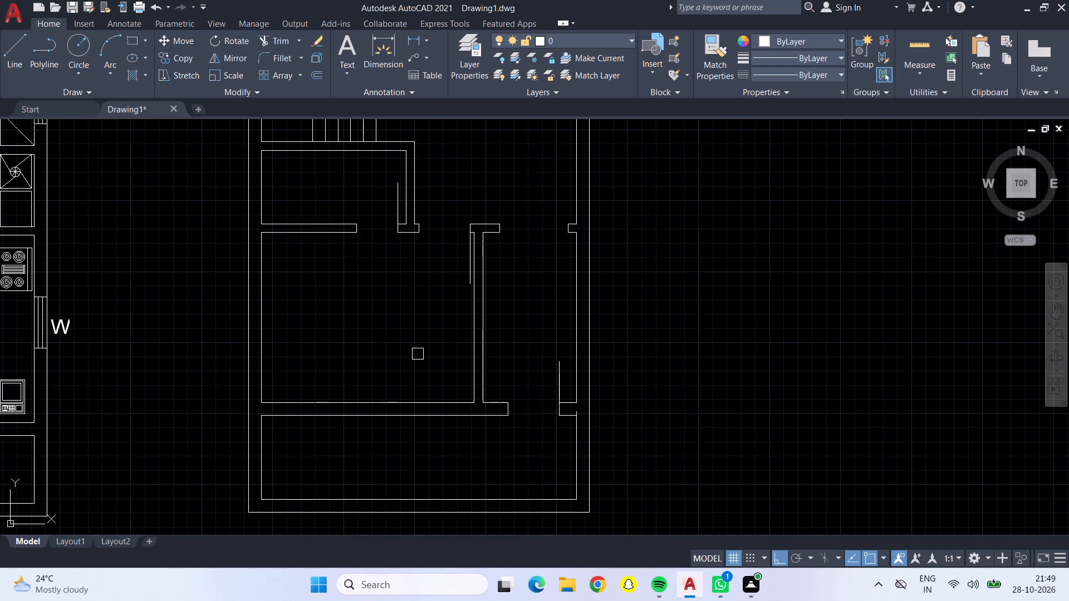
{"action": "key", "text": "Escape"}
{"action": "scroll", "coordinate": [419, 359], "scroll_direction": "down", "scroll_amount": 1}
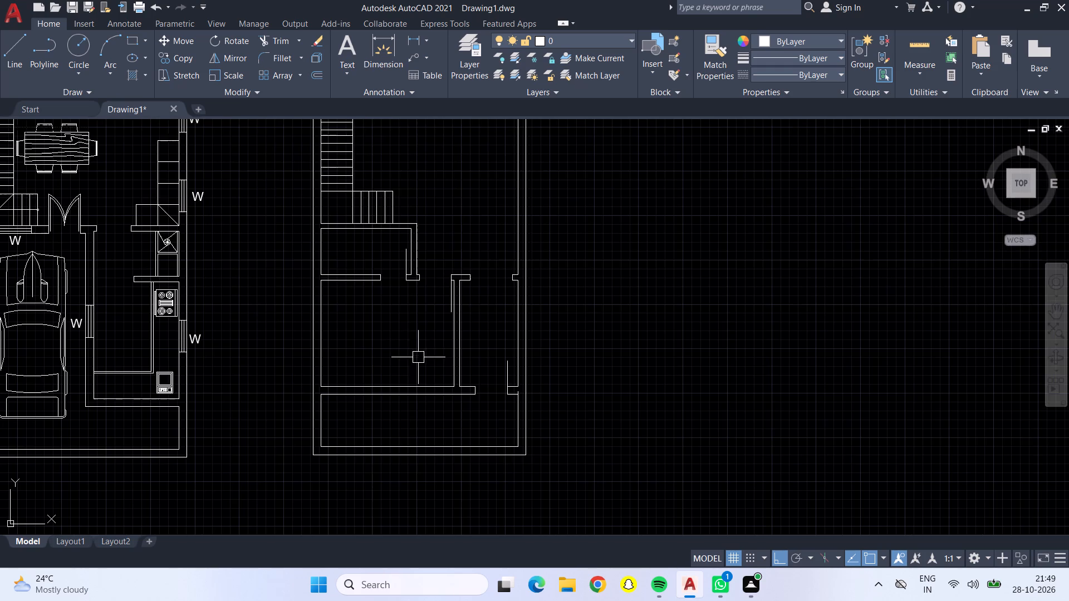
Draw a closed rectangular window outline 4' tall and 9" wide in the empty space beside the second floor plan.
{"action": "middle_click_drag", "start_coordinate": [403, 340], "coordinate": [429, 390]}
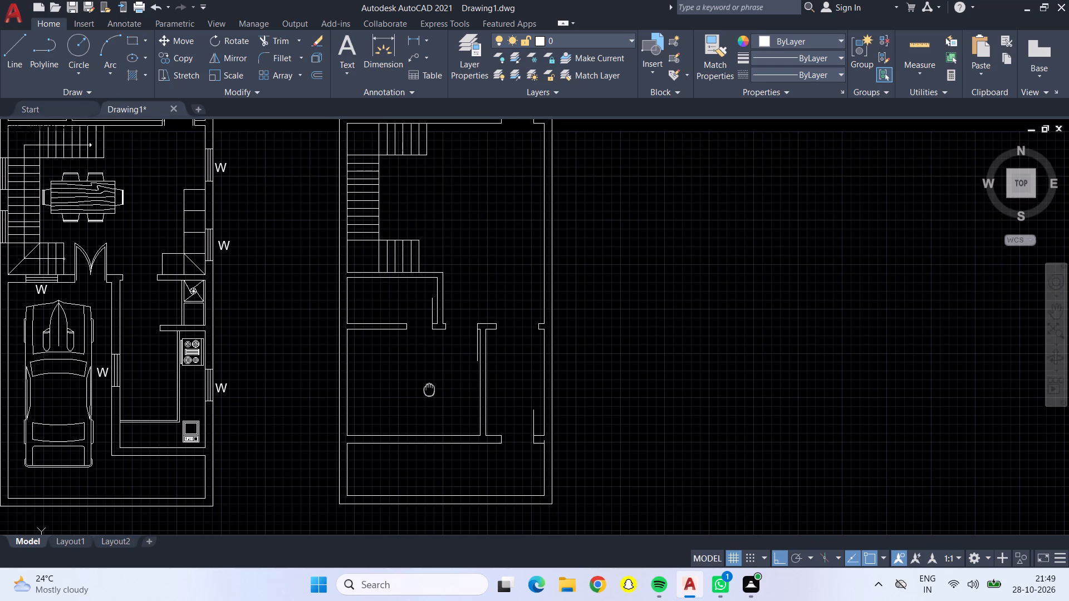
{"action": "middle_click_drag", "start_coordinate": [429, 390], "coordinate": [386, 380]}
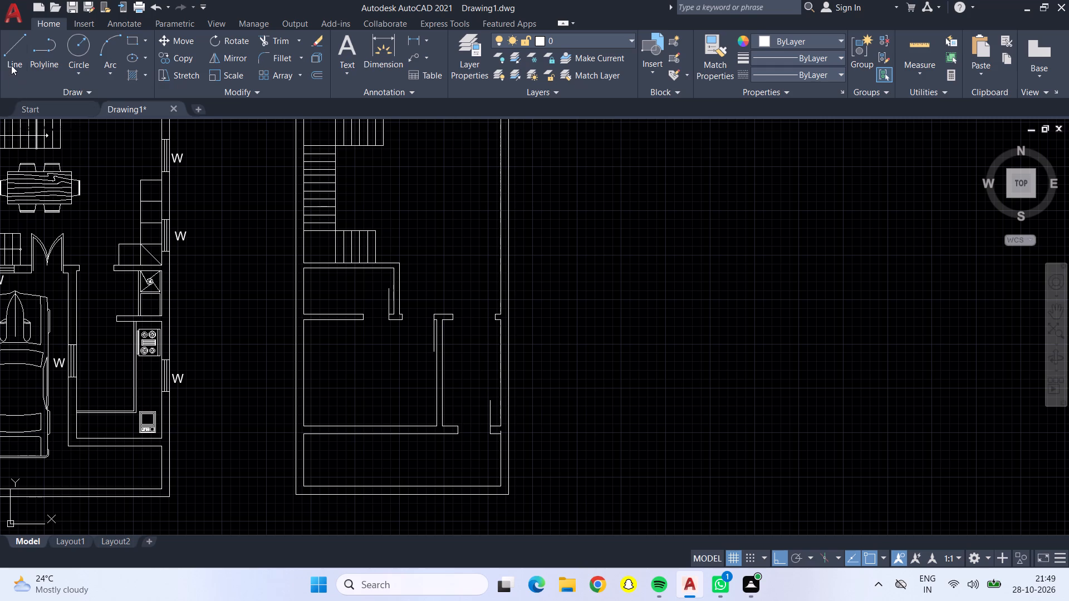
{"action": "left_click", "coordinate": [11, 65]}
{"action": "left_click_drag", "start_coordinate": [615, 178], "coordinate": [612, 183]}
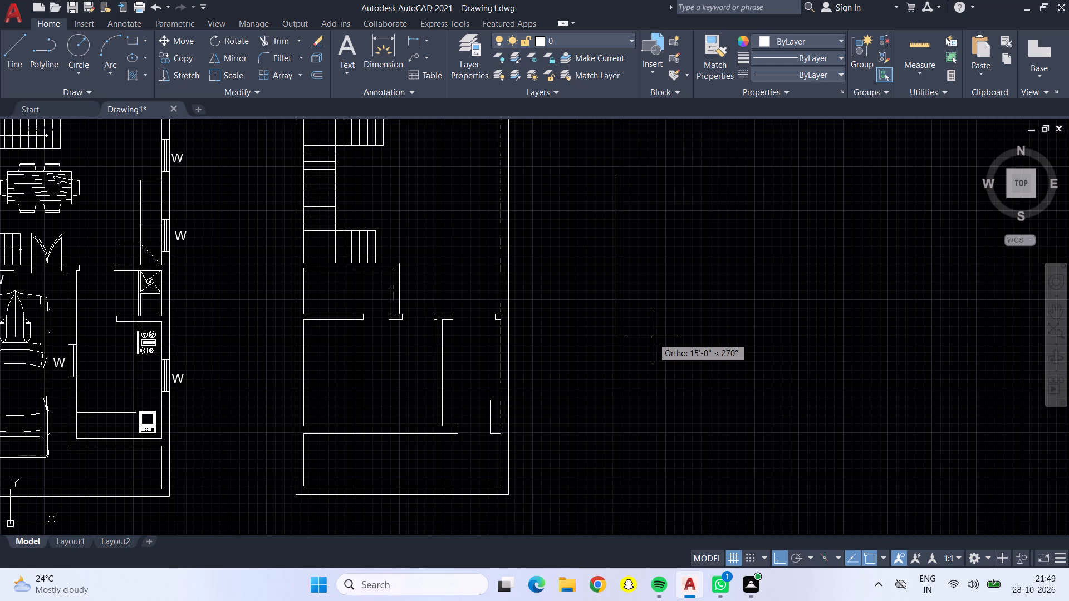
{"action": "type", "text": "4'"}
{"action": "key", "text": "Return"}
{"action": "key", "text": "9"}
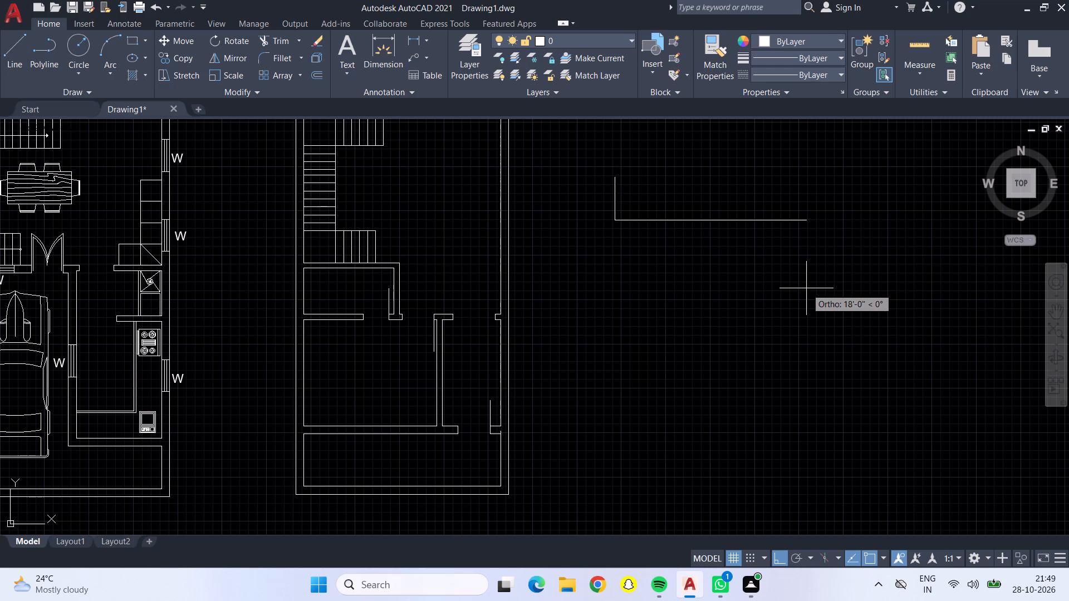
{"action": "key", "text": "shift+quotedbl"}
{"action": "key", "text": "Return"}
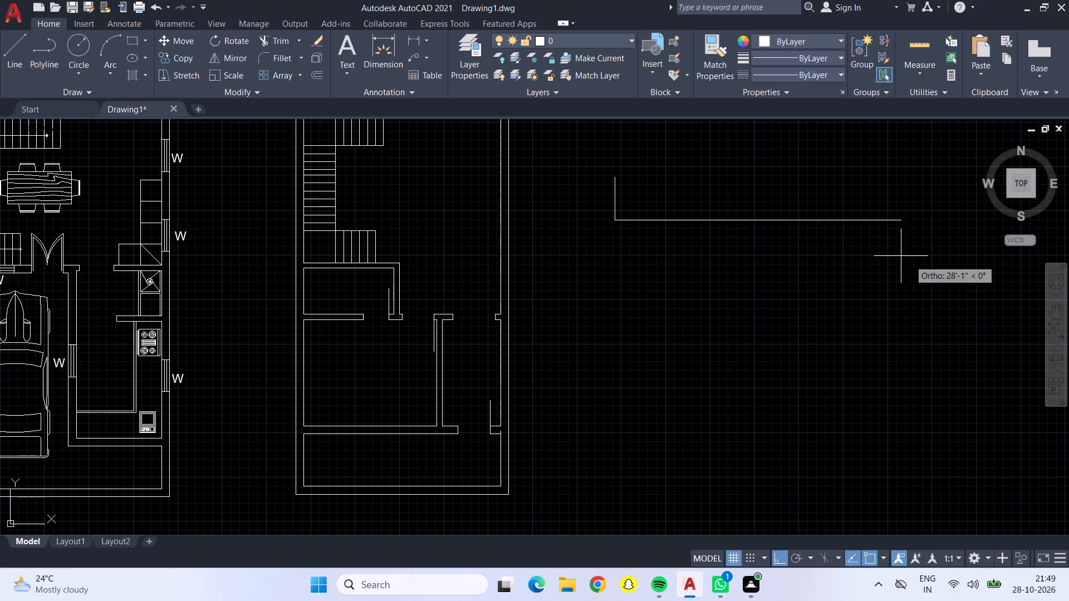
{"action": "type", "text": "4'"}
{"action": "key", "text": "Return"}
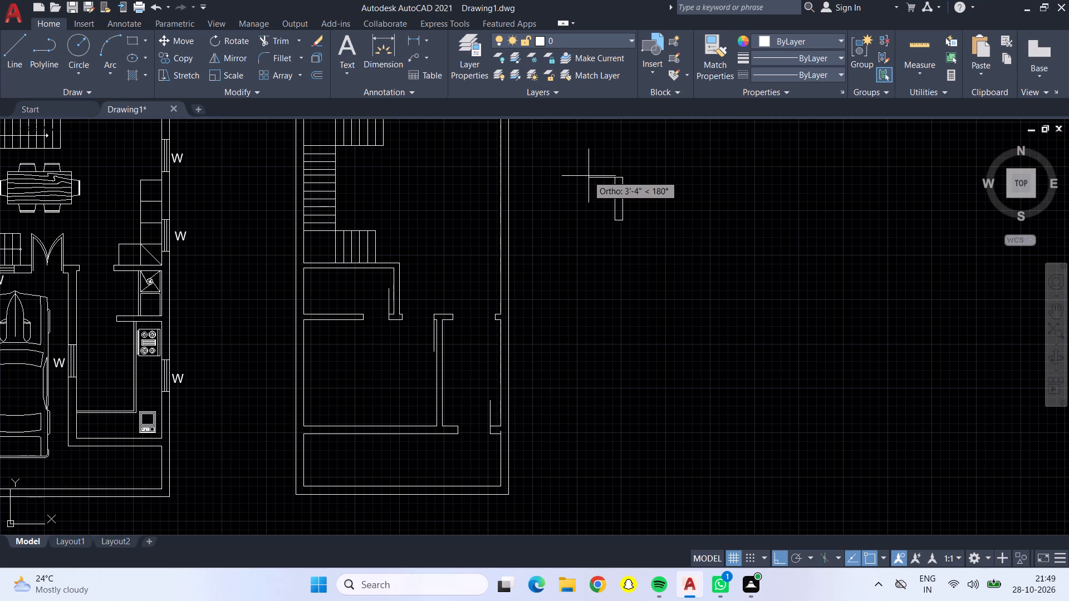
{"action": "left_click", "coordinate": [614, 177]}
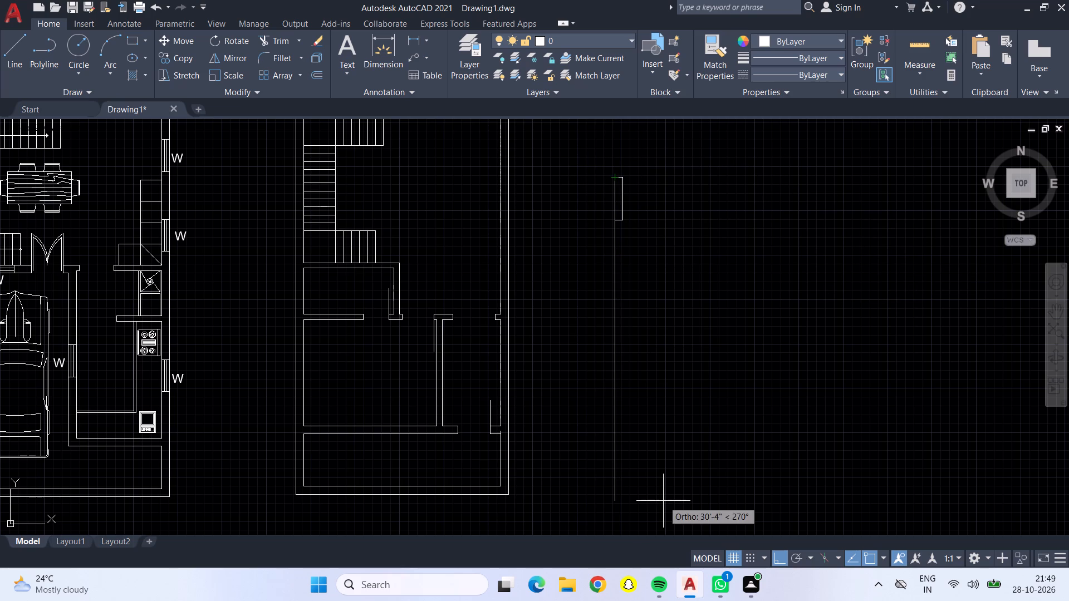
{"action": "key", "text": "Return"}
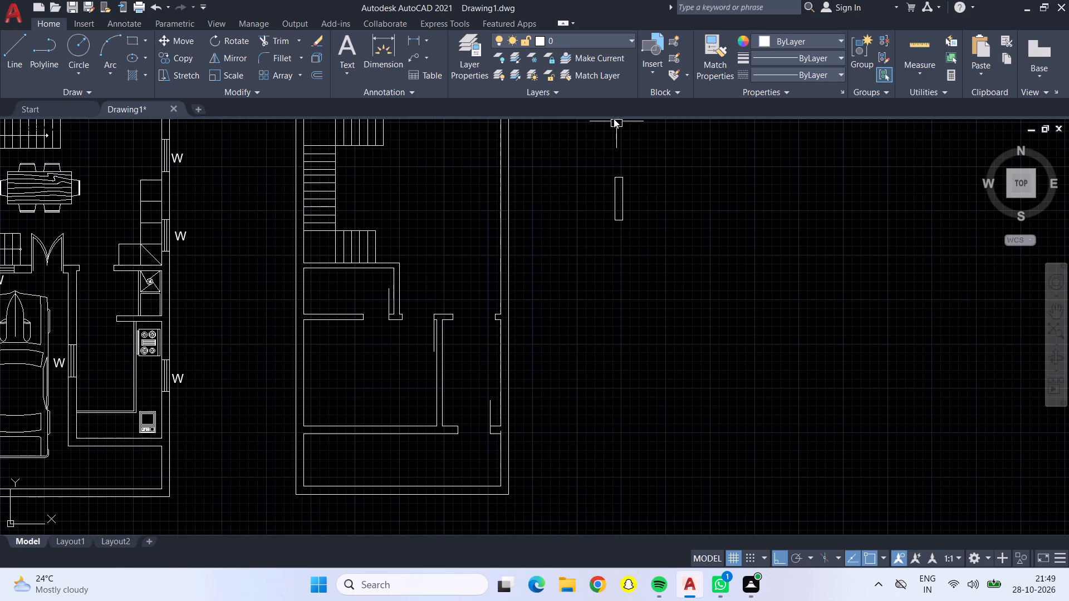
Offset both long sides of the window outline inward by 3" to form the glazing lines.
{"action": "scroll", "coordinate": [623, 190], "scroll_direction": "up", "scroll_amount": 3}
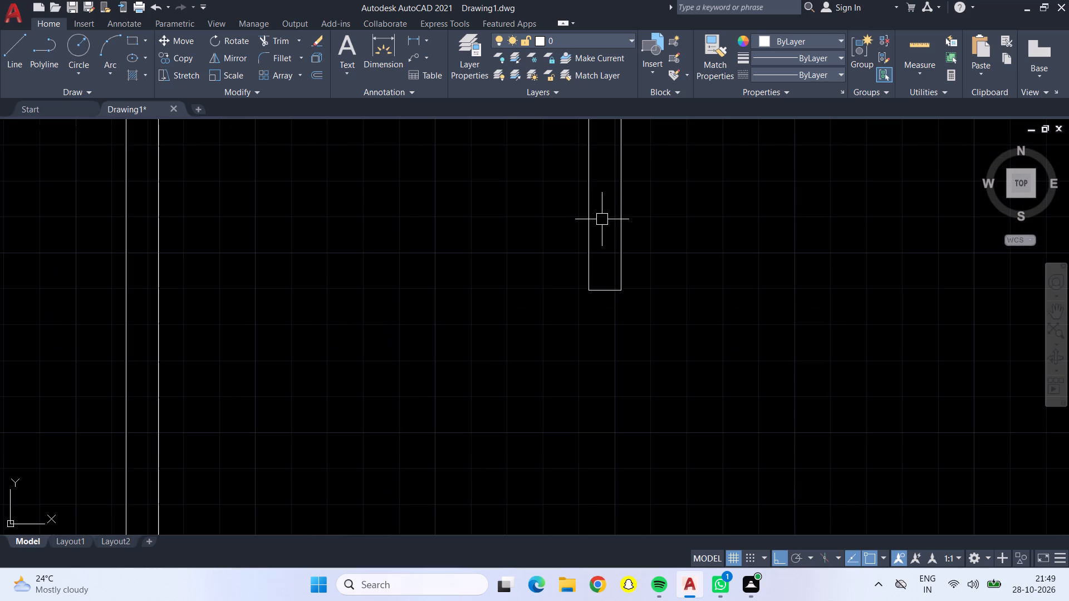
{"action": "middle_click_drag", "start_coordinate": [602, 221], "coordinate": [605, 318]}
{"action": "key", "text": "o"}
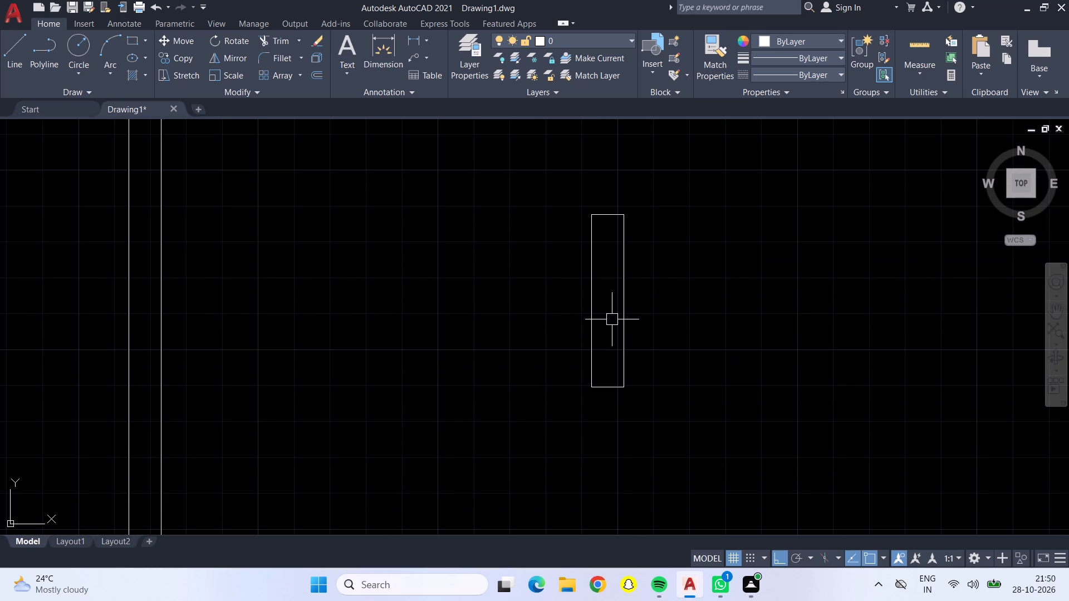
{"action": "key", "text": "Return"}
{"action": "type", "text": "3\""}
{"action": "key", "text": "Return"}
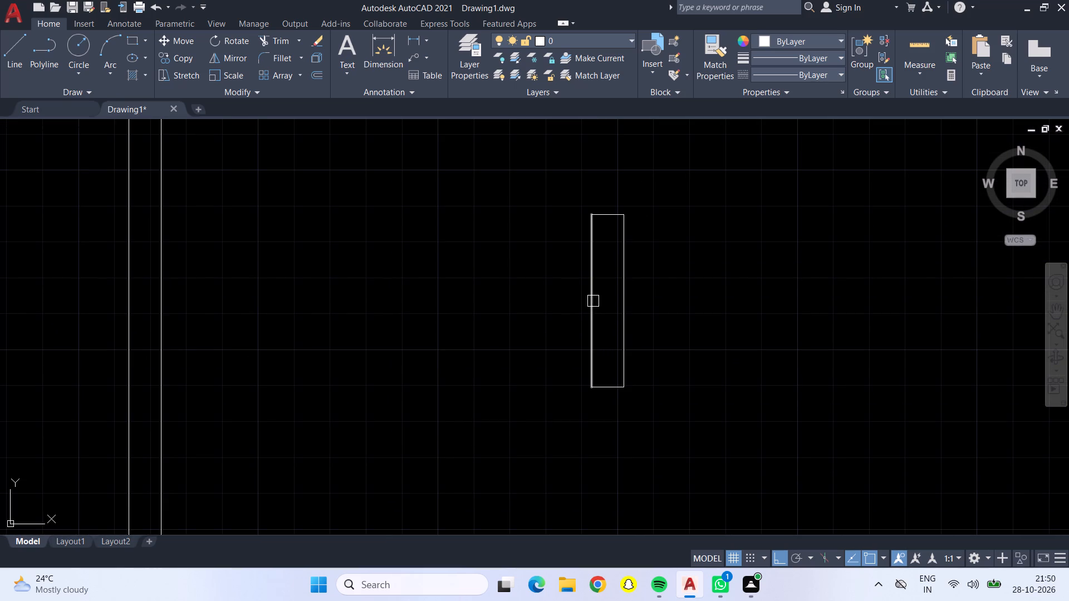
{"action": "left_click", "coordinate": [593, 301]}
{"action": "left_click", "coordinate": [612, 308]}
{"action": "left_click", "coordinate": [627, 316]}
{"action": "left_click", "coordinate": [594, 304]}
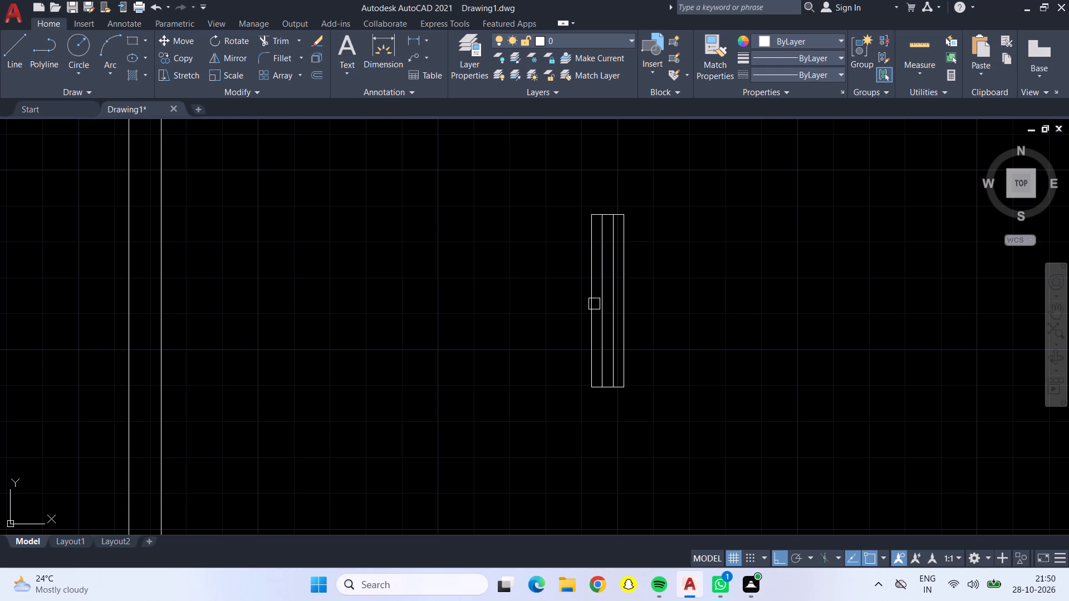
{"action": "key", "text": "Escape"}
Copy the whole window symbol by its left side's midpoint into the right outer wall of the top large room.
{"action": "left_click_drag", "start_coordinate": [537, 148], "coordinate": [548, 156]}
{"action": "left_click_drag", "start_coordinate": [735, 445], "coordinate": [723, 445]}
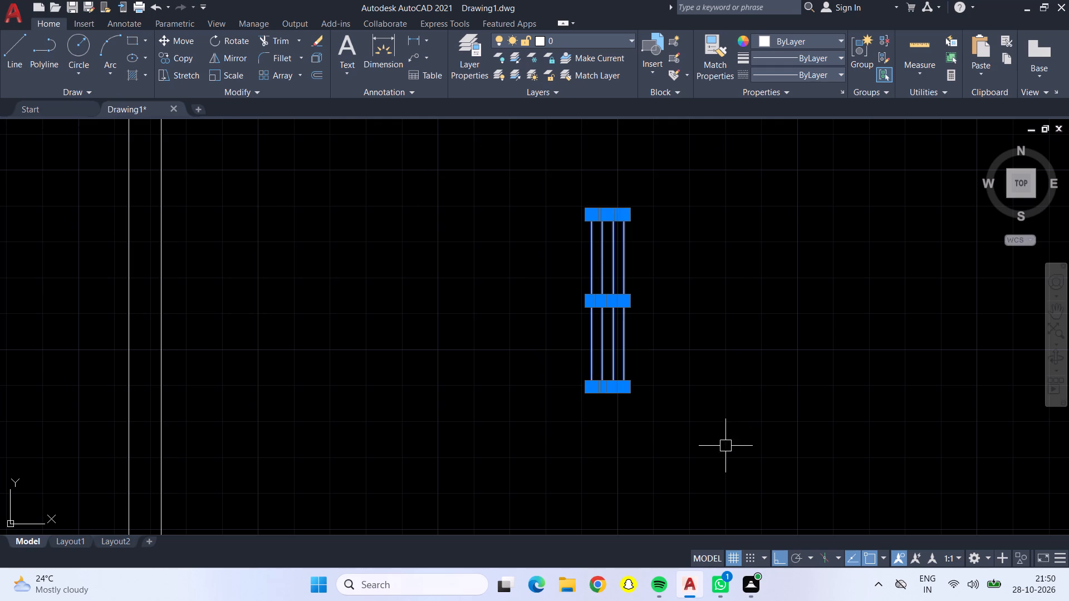
{"action": "left_click_drag", "start_coordinate": [723, 445], "coordinate": [709, 442]}
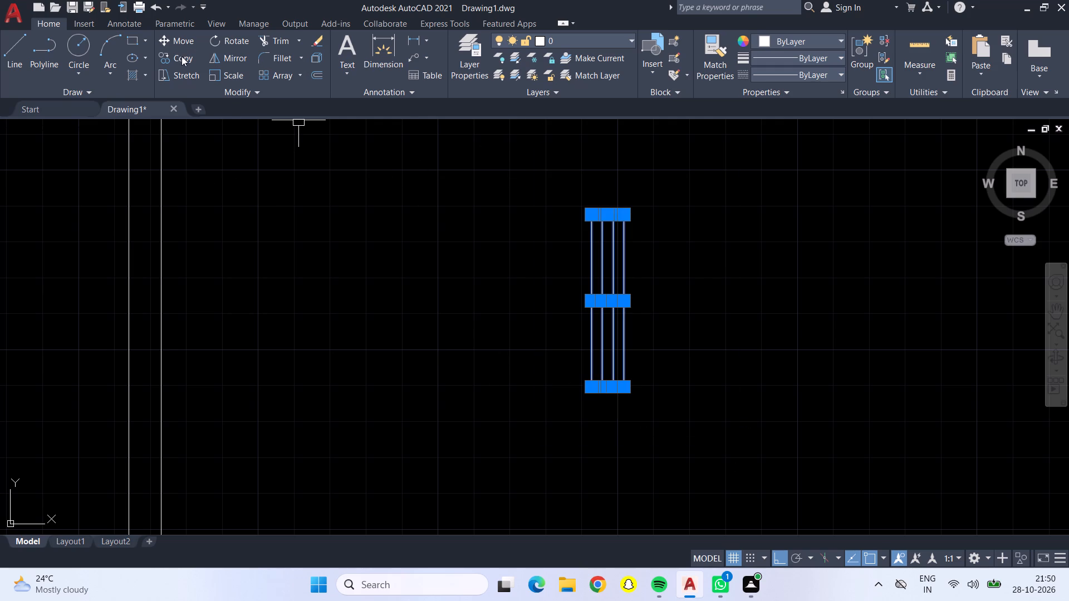
{"action": "left_click", "coordinate": [182, 58]}
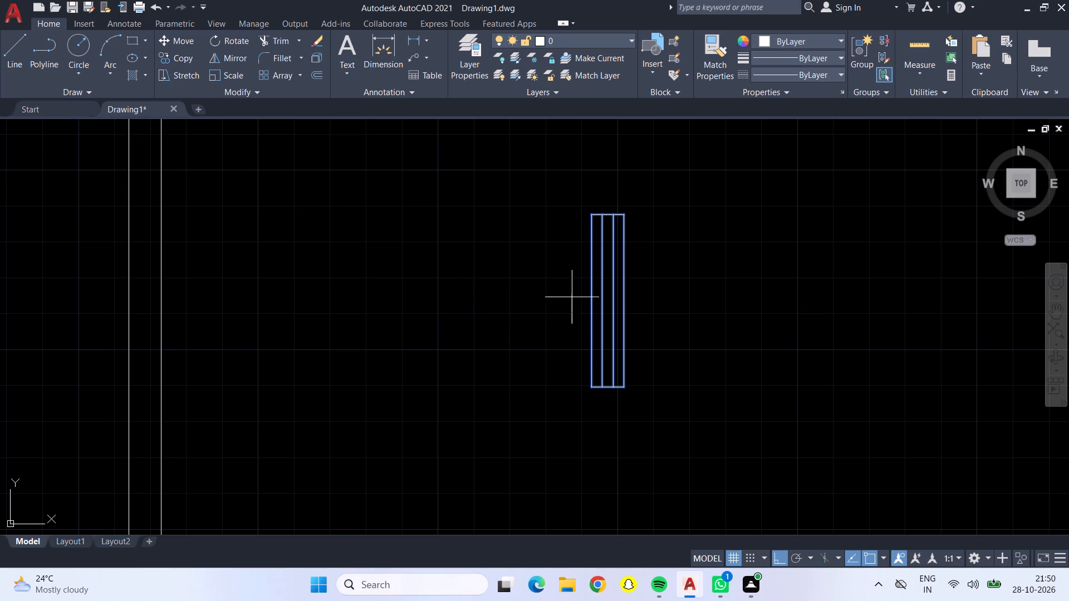
{"action": "left_click_drag", "start_coordinate": [590, 305], "coordinate": [585, 308]}
{"action": "scroll", "coordinate": [261, 262], "scroll_direction": "down", "scroll_amount": 3}
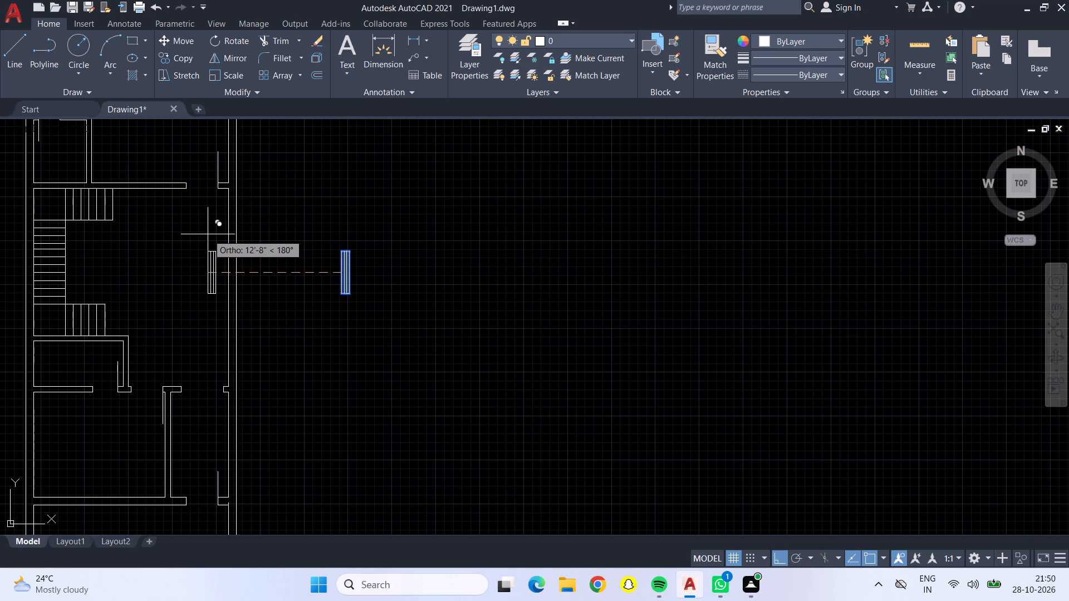
{"action": "key", "text": "F8"}
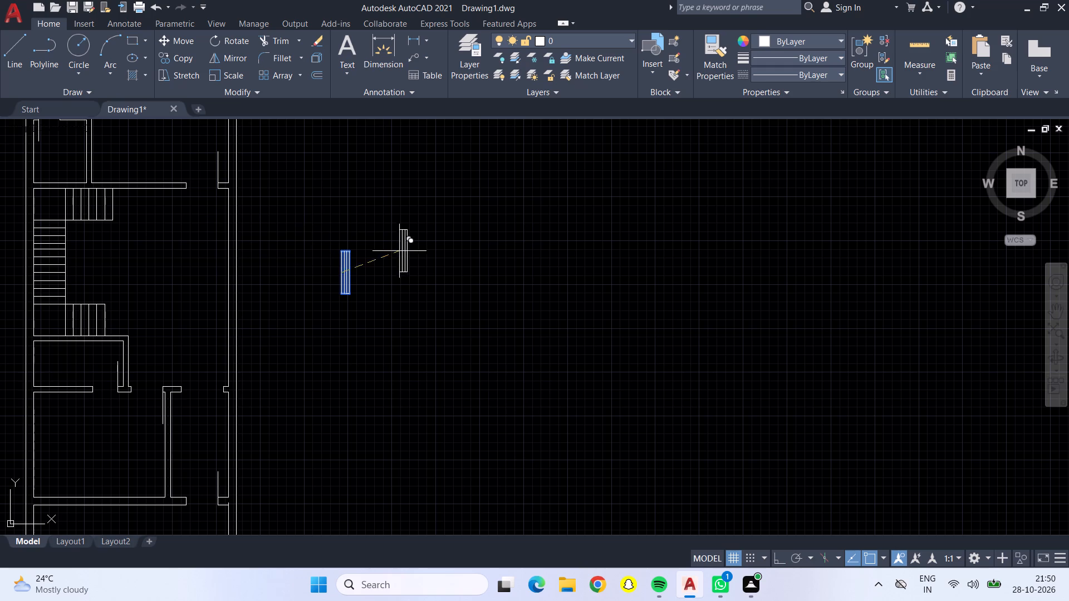
{"action": "middle_click_drag", "start_coordinate": [313, 226], "coordinate": [534, 427]}
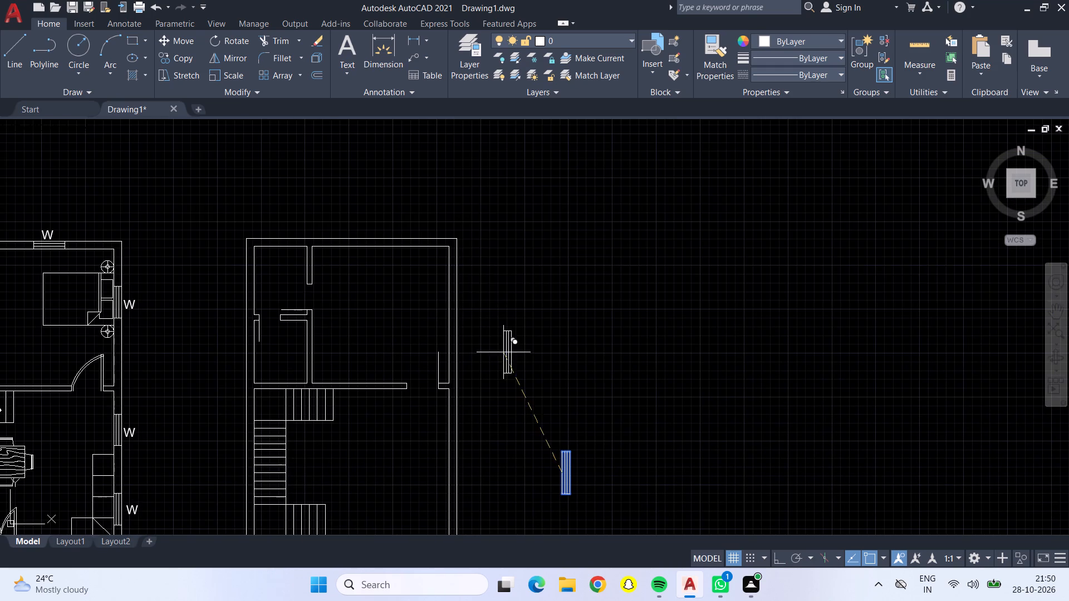
{"action": "scroll", "coordinate": [450, 307], "scroll_direction": "up", "scroll_amount": 2}
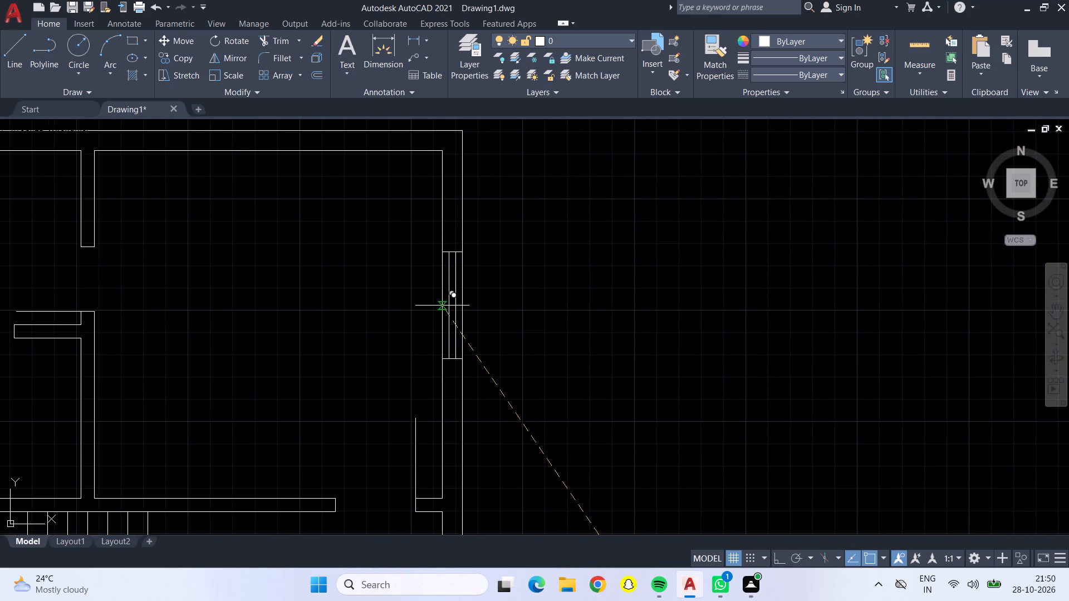
{"action": "left_click", "coordinate": [442, 306]}
Place two more window copies in the right outer wall, one opposite the staircase and one below it.
{"action": "scroll", "coordinate": [442, 311], "scroll_direction": "down", "scroll_amount": 2}
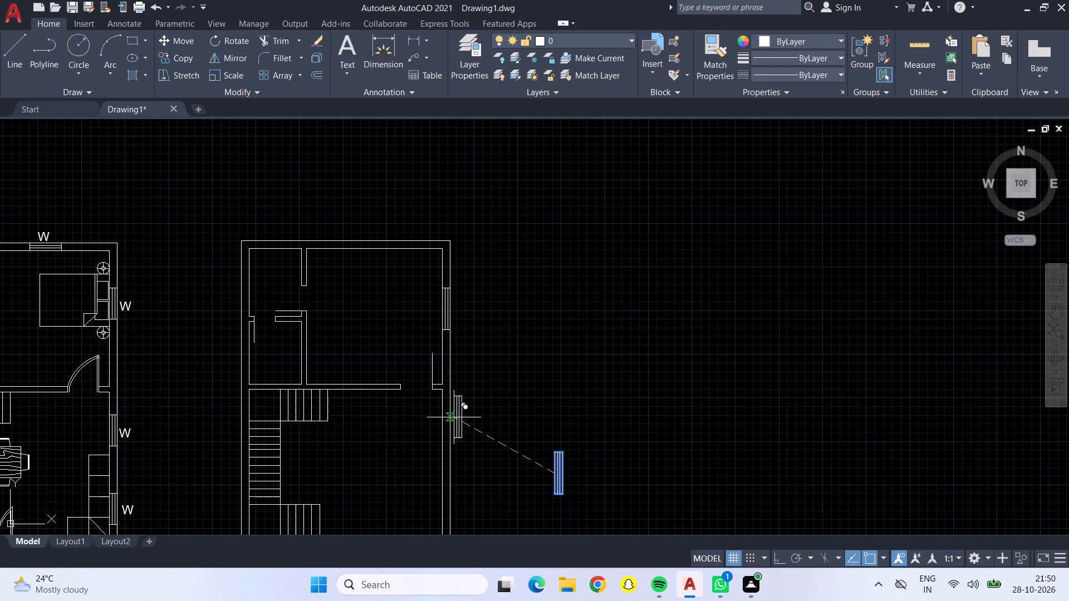
{"action": "middle_click_drag", "start_coordinate": [454, 417], "coordinate": [441, 299]}
{"action": "scroll", "coordinate": [423, 326], "scroll_direction": "up", "scroll_amount": 2}
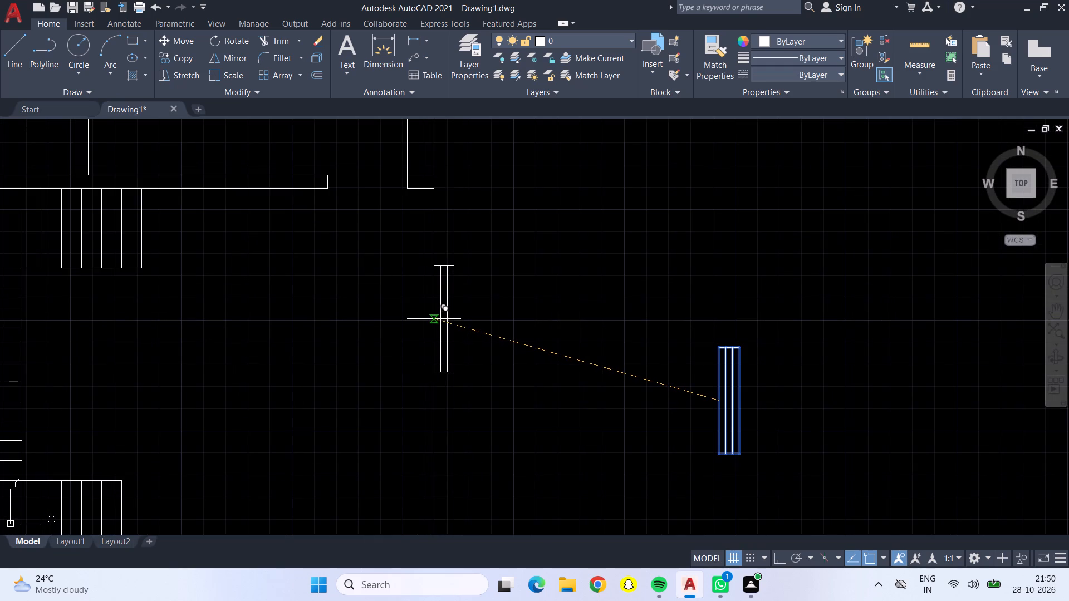
{"action": "left_click", "coordinate": [434, 319]}
{"action": "scroll", "coordinate": [438, 331], "scroll_direction": "down", "scroll_amount": 3}
{"action": "scroll", "coordinate": [431, 390], "scroll_direction": "up", "scroll_amount": 2}
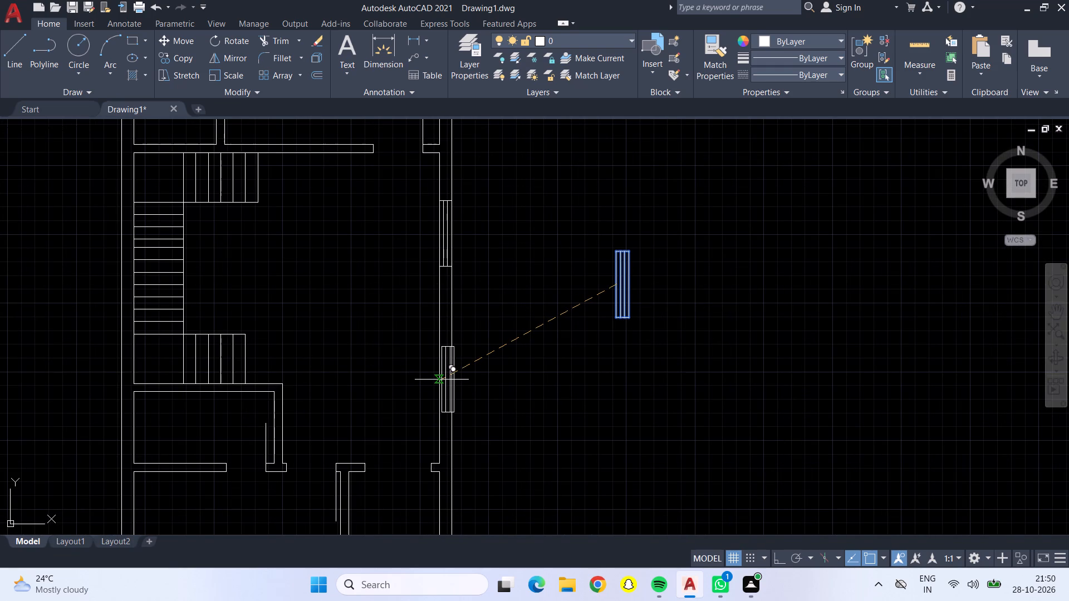
{"action": "scroll", "coordinate": [439, 376], "scroll_direction": "up", "scroll_amount": 3}
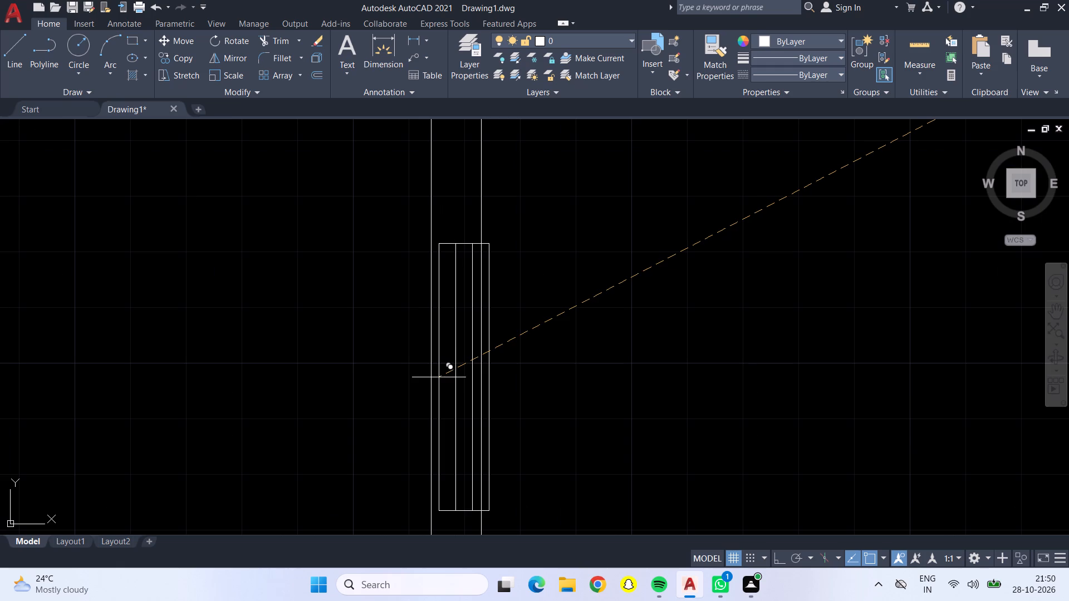
{"action": "left_click", "coordinate": [439, 377]}
Place a window copy in the left outer wall of the large room below the staircase.
{"action": "scroll", "coordinate": [439, 379], "scroll_direction": "down", "scroll_amount": 3}
{"action": "scroll", "coordinate": [447, 429], "scroll_direction": "down", "scroll_amount": 1}
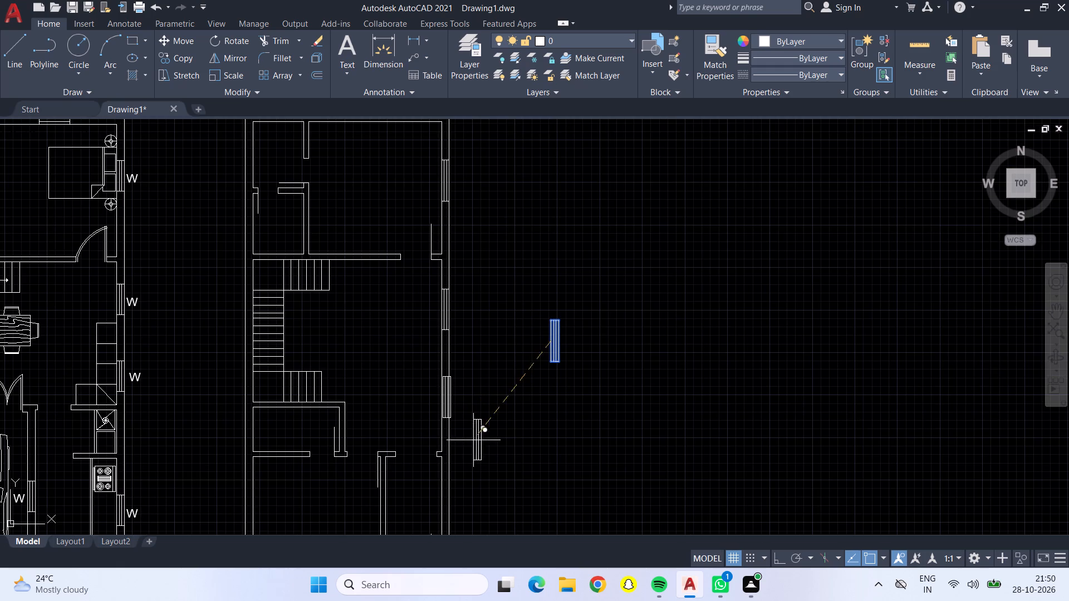
{"action": "middle_click_drag", "start_coordinate": [472, 440], "coordinate": [473, 249]}
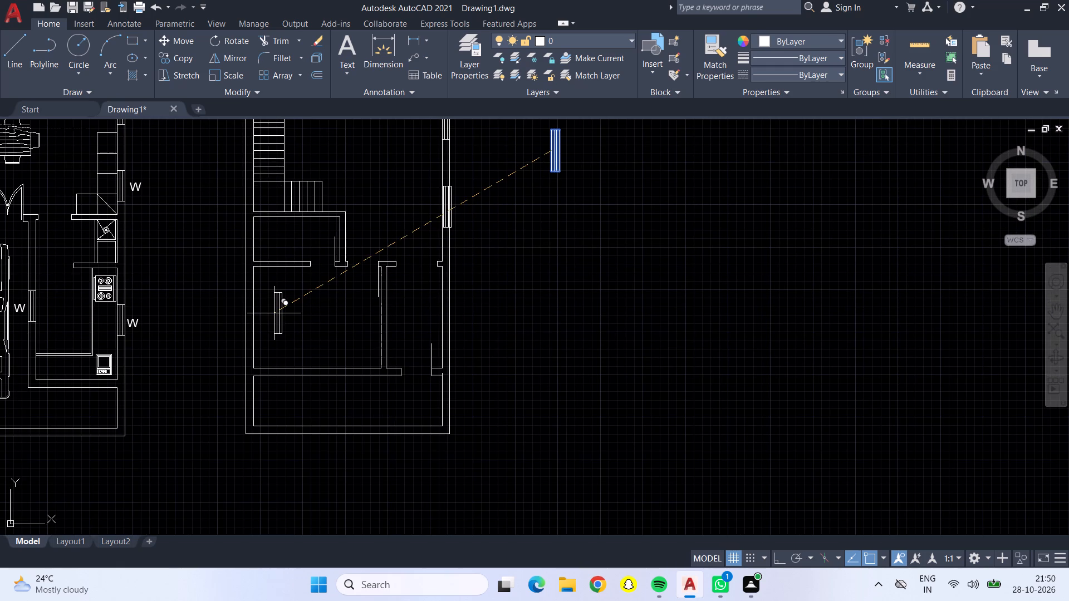
{"action": "scroll", "coordinate": [248, 330], "scroll_direction": "up", "scroll_amount": 2}
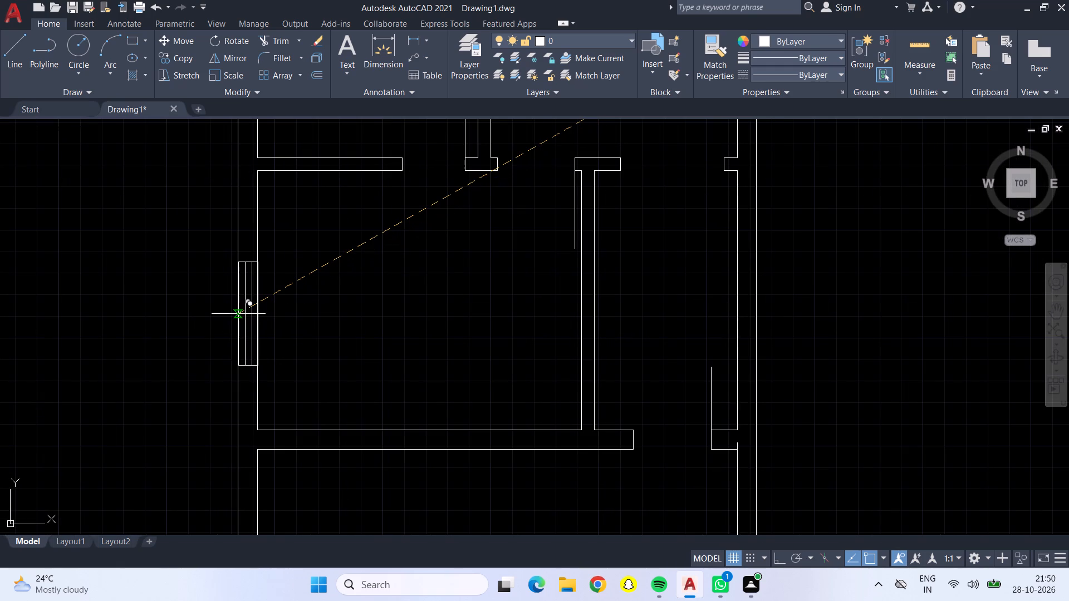
{"action": "scroll", "coordinate": [238, 314], "scroll_direction": "up", "scroll_amount": 2}
{"action": "left_click", "coordinate": [236, 309]}
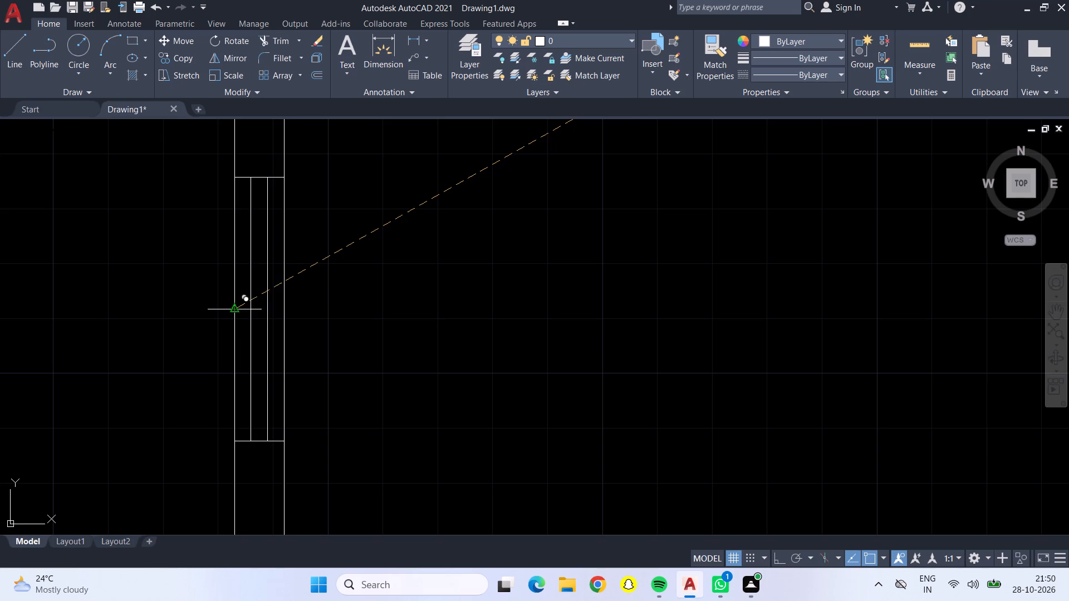
Place two window copies, one above the other, in the left outer wall alongside the staircase.
{"action": "scroll", "coordinate": [247, 317], "scroll_direction": "down", "scroll_amount": 3}
{"action": "middle_click_drag", "start_coordinate": [286, 337], "coordinate": [320, 531]}
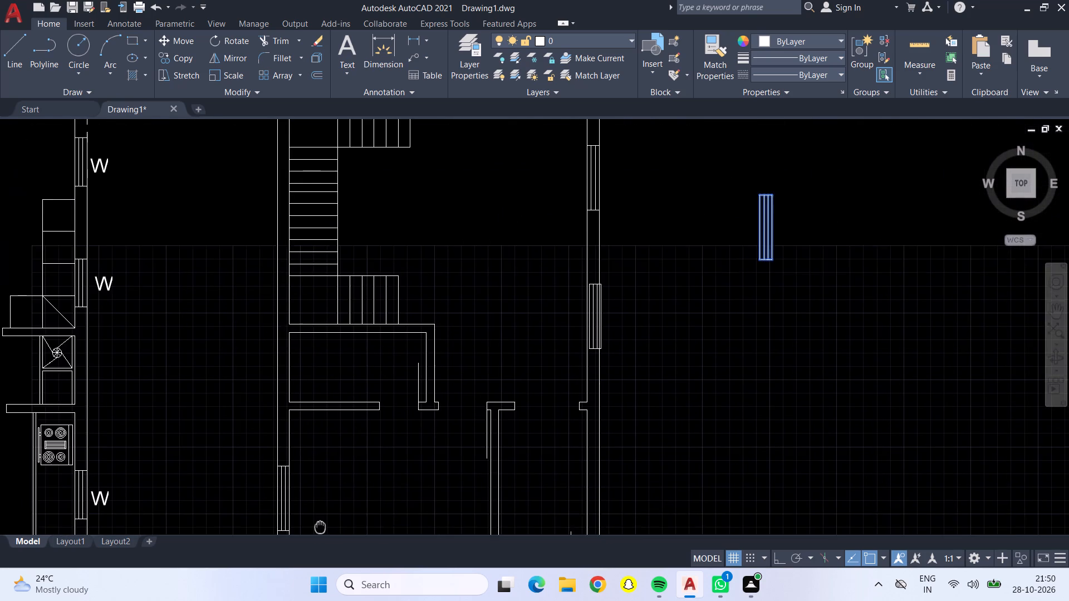
{"action": "middle_click_drag", "start_coordinate": [320, 531], "coordinate": [325, 544]}
{"action": "scroll", "coordinate": [308, 470], "scroll_direction": "down", "scroll_amount": 1}
{"action": "scroll", "coordinate": [293, 281], "scroll_direction": "up", "scroll_amount": 2}
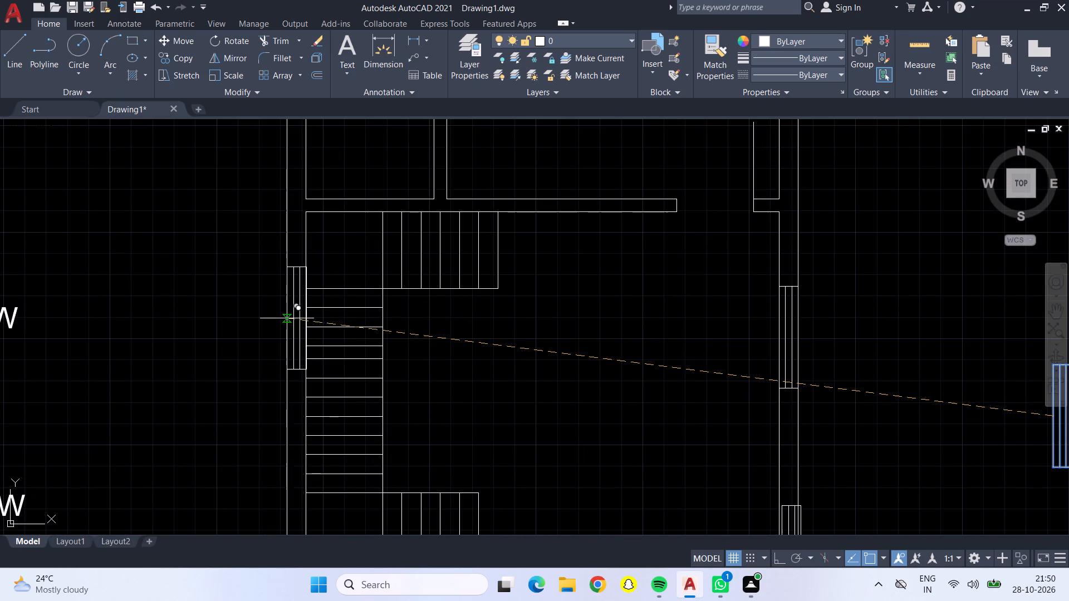
{"action": "left_click", "coordinate": [287, 318]}
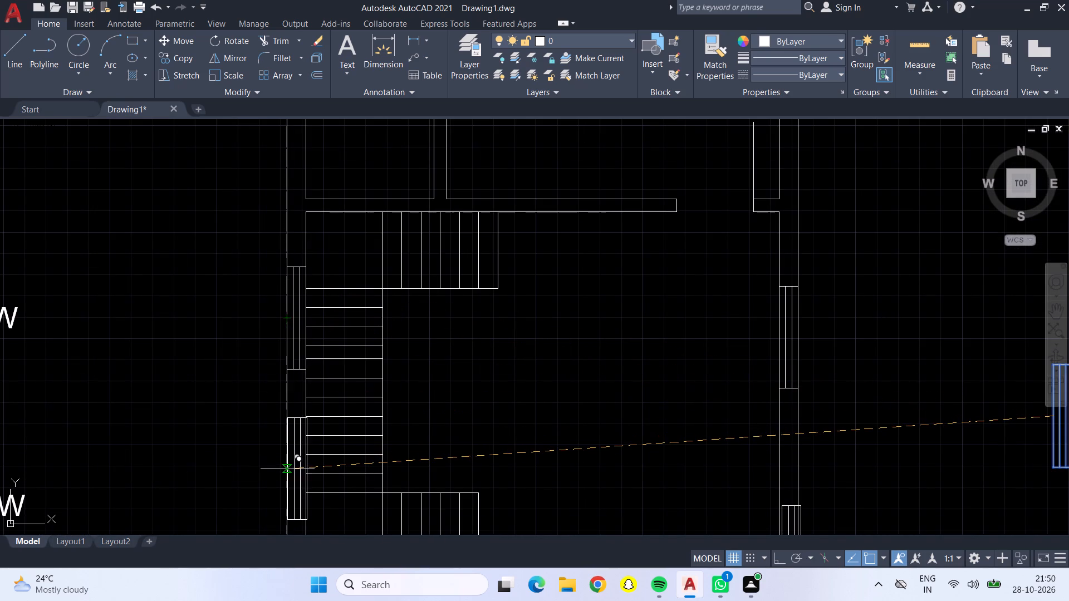
{"action": "left_click", "coordinate": [287, 469]}
End the window copying and move the misaligned window below the staircase in the right outer wall flush with the wall's inner line.
{"action": "scroll", "coordinate": [289, 428], "scroll_direction": "down", "scroll_amount": 1}
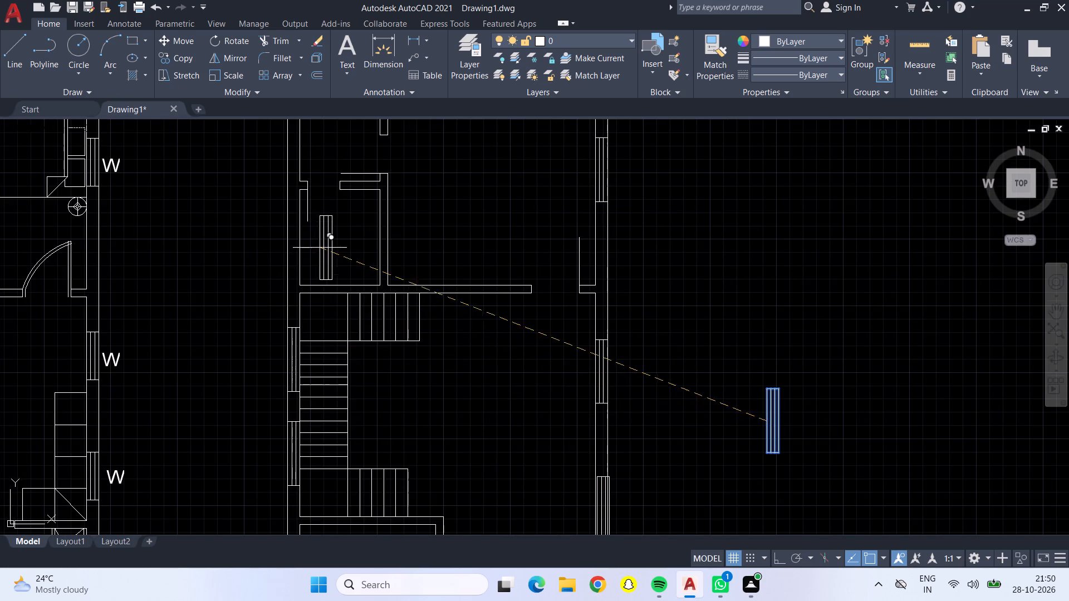
{"action": "scroll", "coordinate": [321, 245], "scroll_direction": "down", "scroll_amount": 1}
{"action": "middle_click_drag", "start_coordinate": [321, 245], "coordinate": [298, 208]}
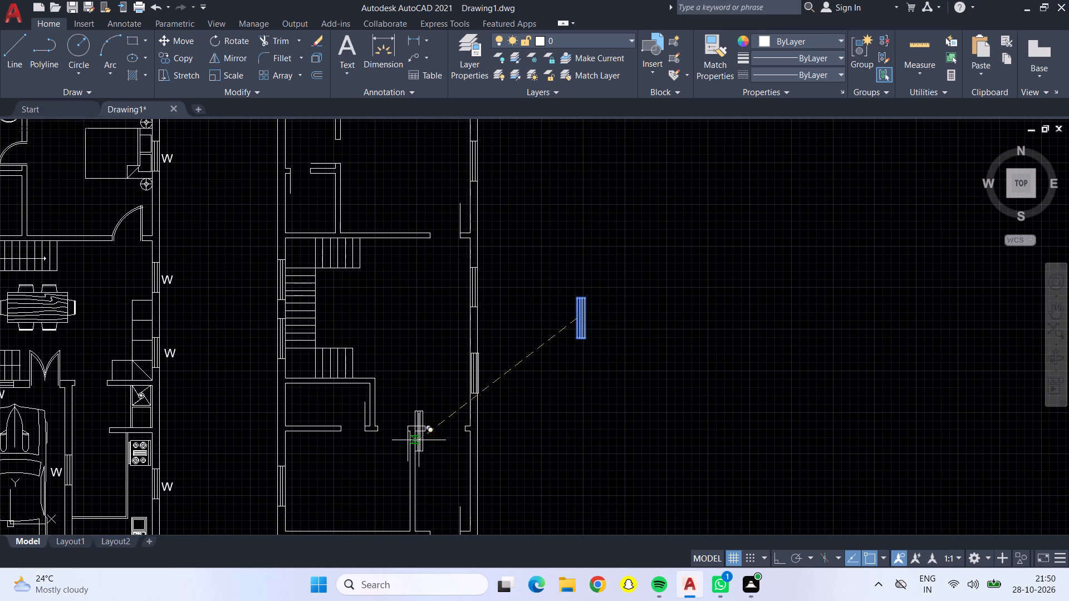
{"action": "middle_click_drag", "start_coordinate": [433, 464], "coordinate": [435, 431]}
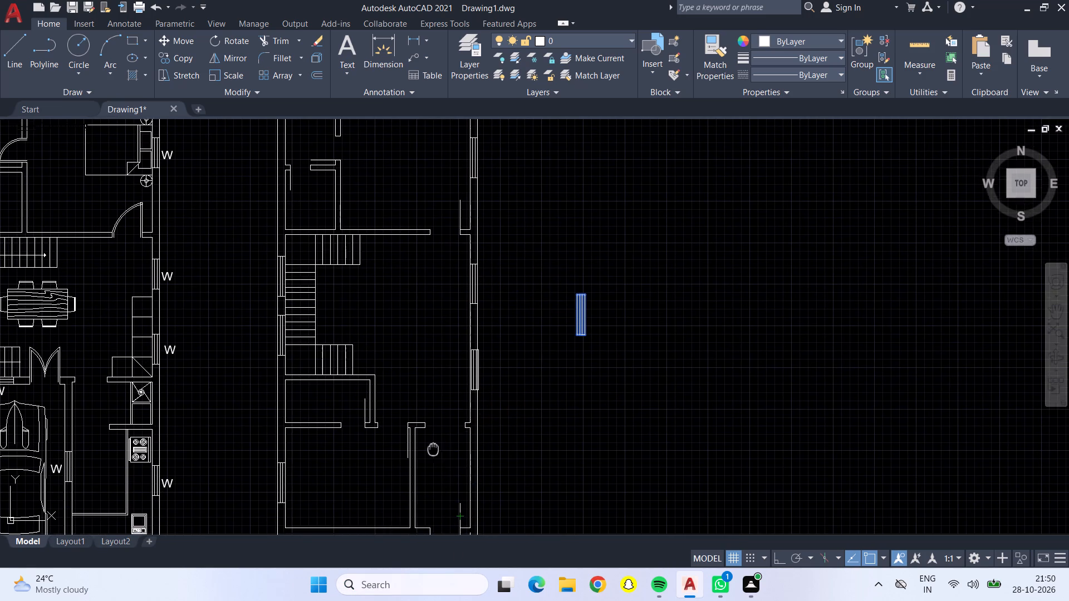
{"action": "middle_click_drag", "start_coordinate": [435, 431], "coordinate": [441, 385]}
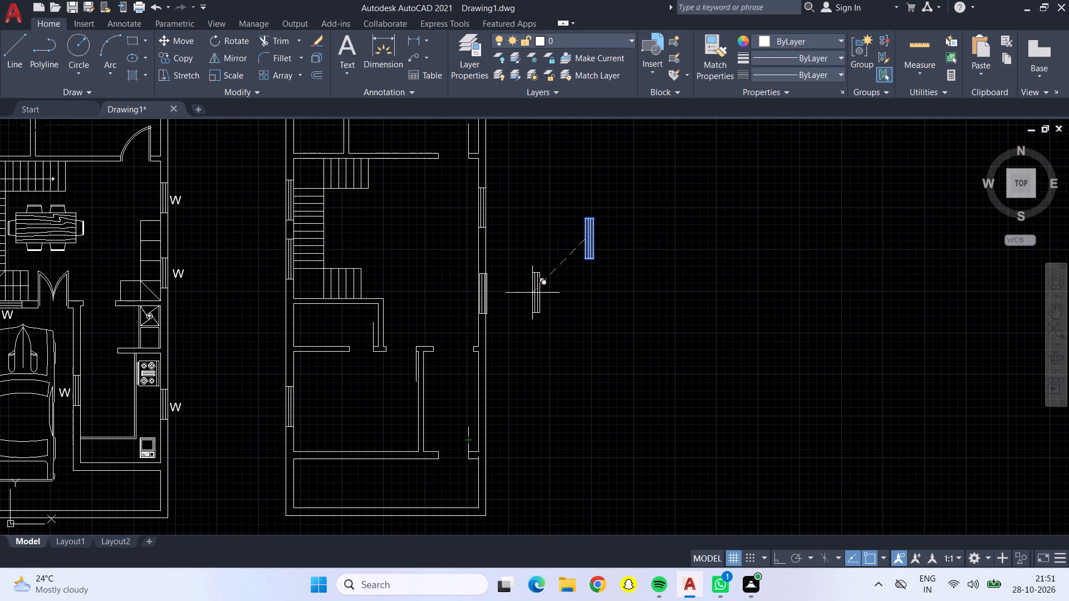
{"action": "key", "text": "Return"}
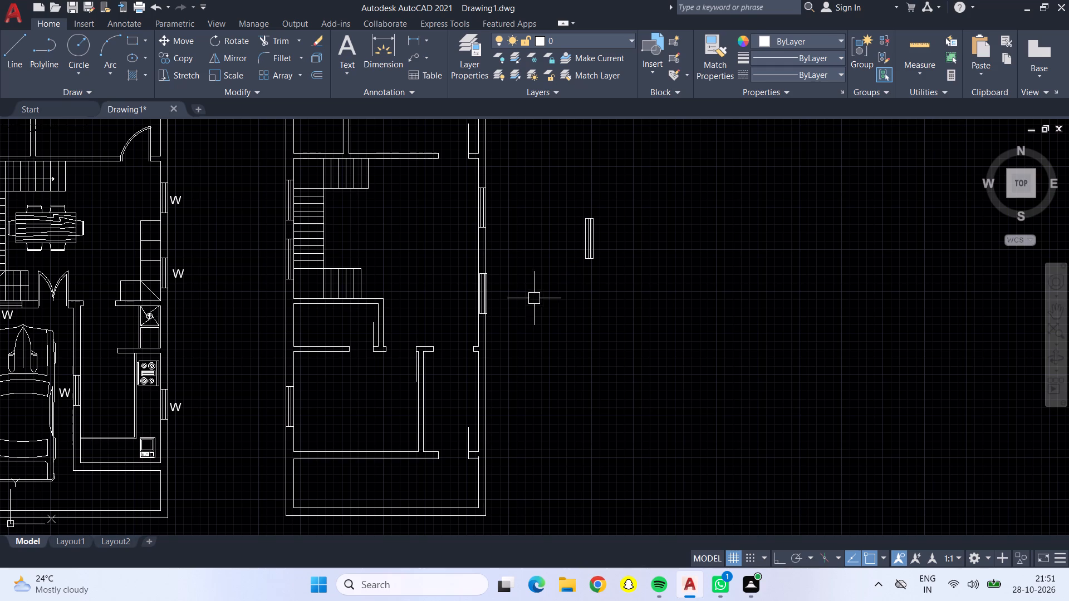
{"action": "scroll", "coordinate": [472, 249], "scroll_direction": "up", "scroll_amount": 3}
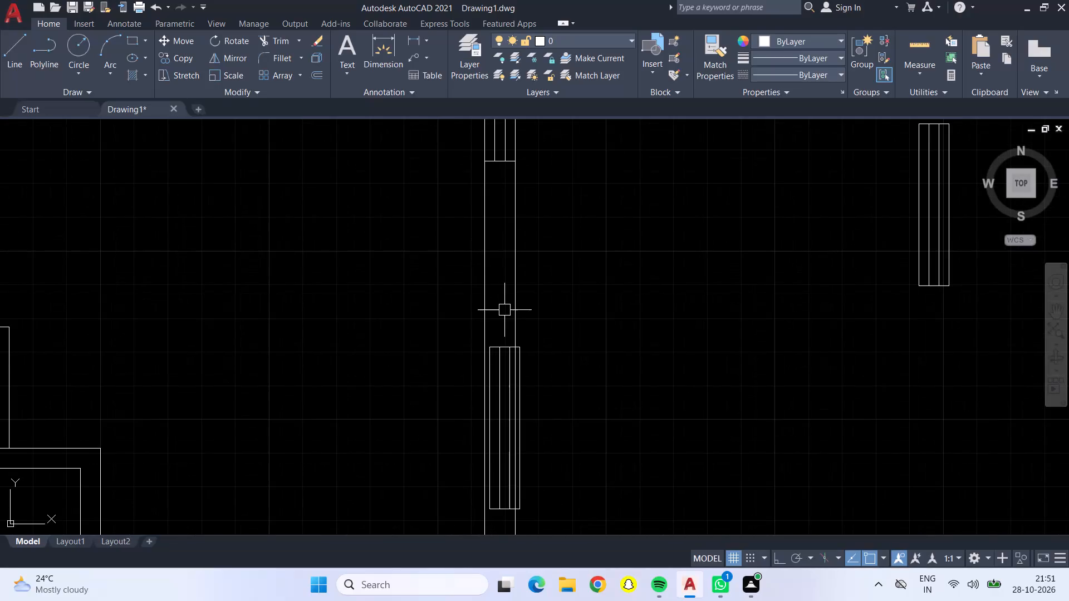
{"action": "middle_click_drag", "start_coordinate": [502, 310], "coordinate": [496, 254]}
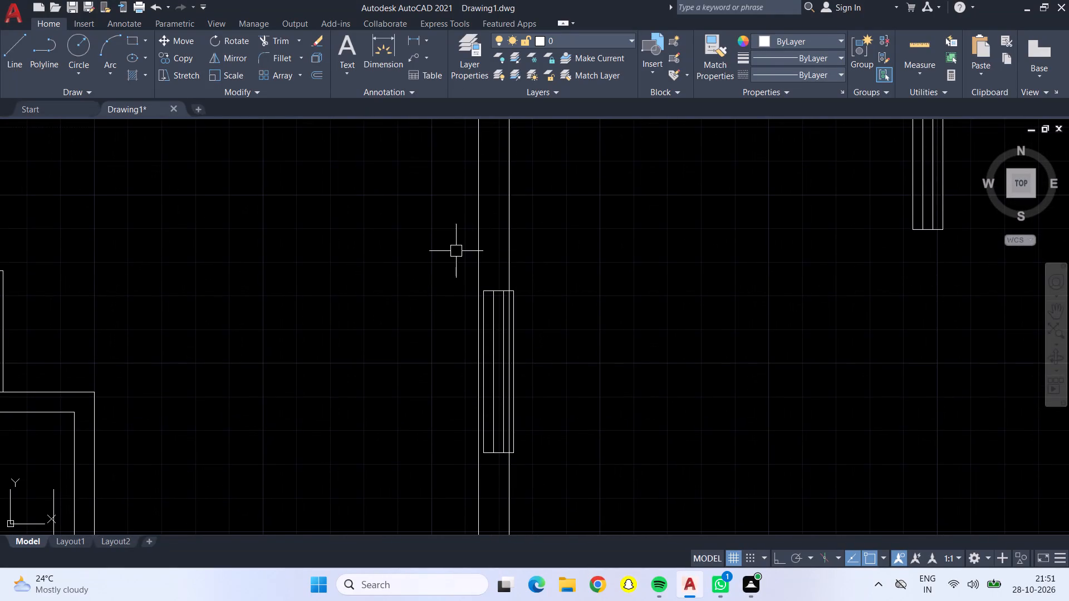
{"action": "left_click_drag", "start_coordinate": [455, 252], "coordinate": [458, 257]}
{"action": "left_click_drag", "start_coordinate": [592, 486], "coordinate": [591, 491]}
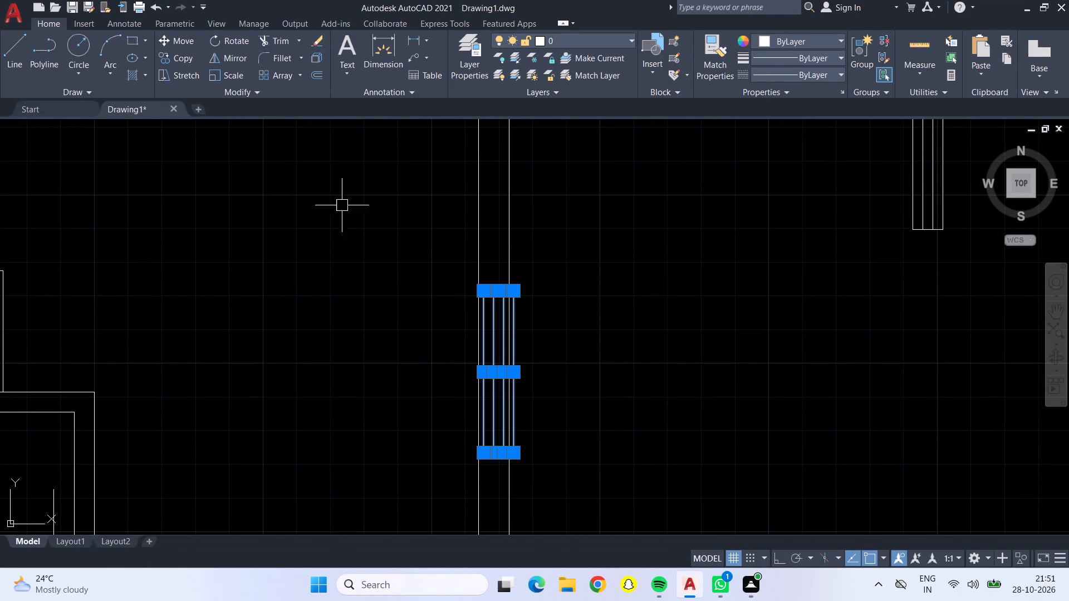
{"action": "left_click", "coordinate": [179, 38]}
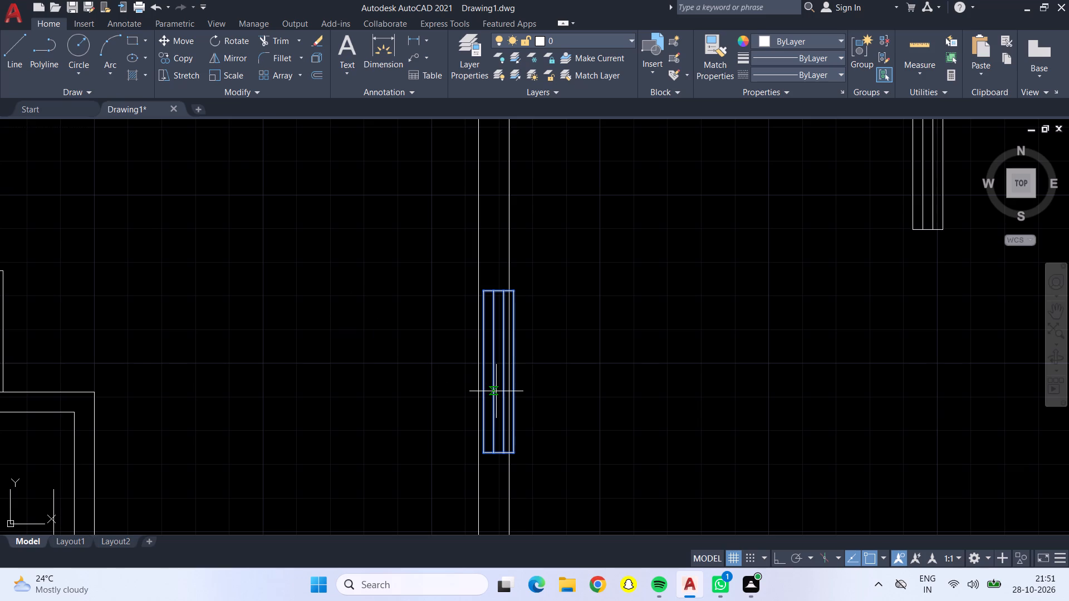
{"action": "scroll", "coordinate": [517, 410], "scroll_direction": "up", "scroll_amount": 1}
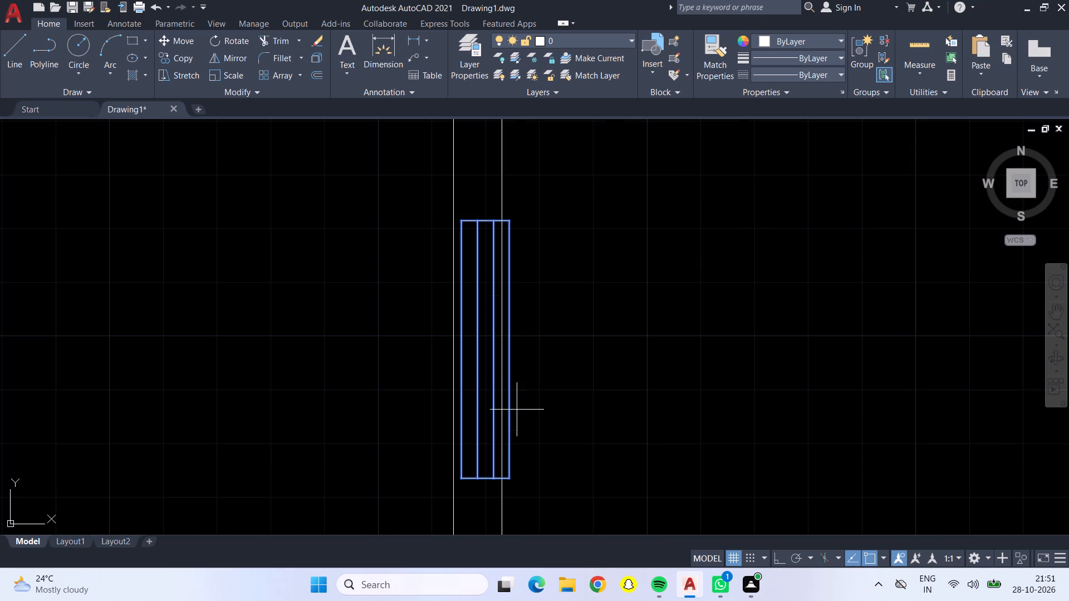
{"action": "left_click", "coordinate": [459, 355]}
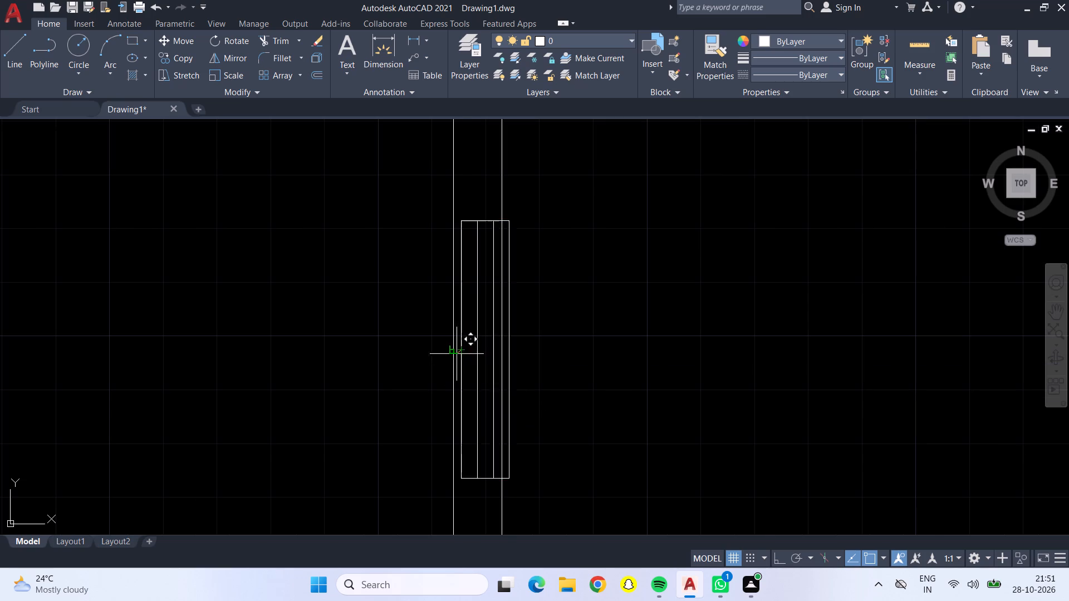
{"action": "left_click", "coordinate": [456, 353]}
{"action": "scroll", "coordinate": [450, 353], "scroll_direction": "up", "scroll_amount": 1}
Rotate the spare window symbol beside the plan by 90° in Ortho mode so that it lies horizontally.
{"action": "scroll", "coordinate": [450, 354], "scroll_direction": "down", "scroll_amount": 5}
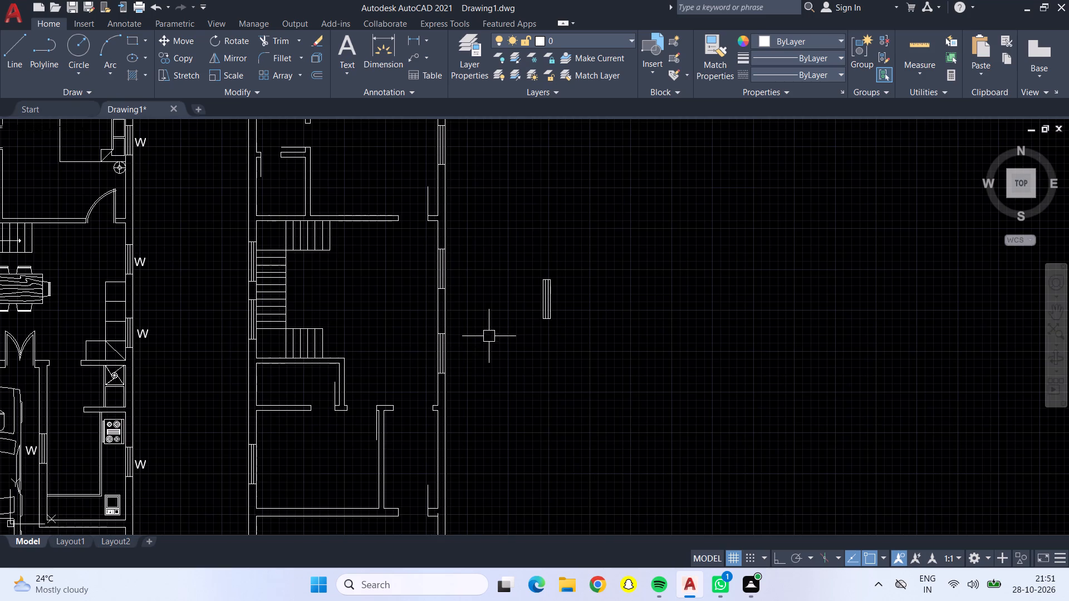
{"action": "scroll", "coordinate": [489, 336], "scroll_direction": "down", "scroll_amount": 1}
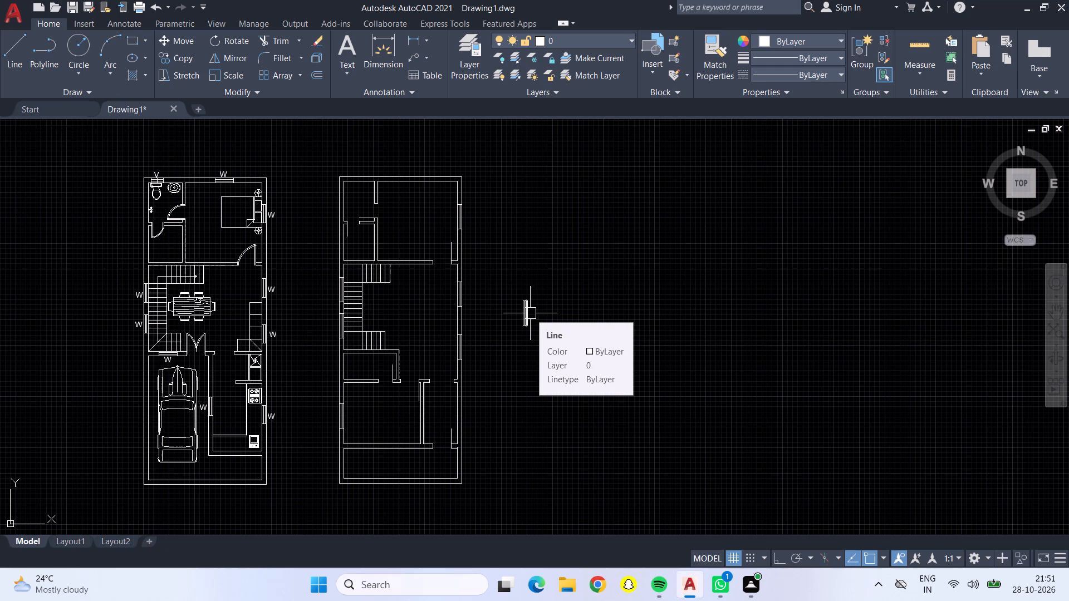
{"action": "scroll", "coordinate": [530, 313], "scroll_direction": "up", "scroll_amount": 1}
{"action": "scroll", "coordinate": [530, 315], "scroll_direction": "down", "scroll_amount": 1}
{"action": "scroll", "coordinate": [530, 316], "scroll_direction": "up", "scroll_amount": 2}
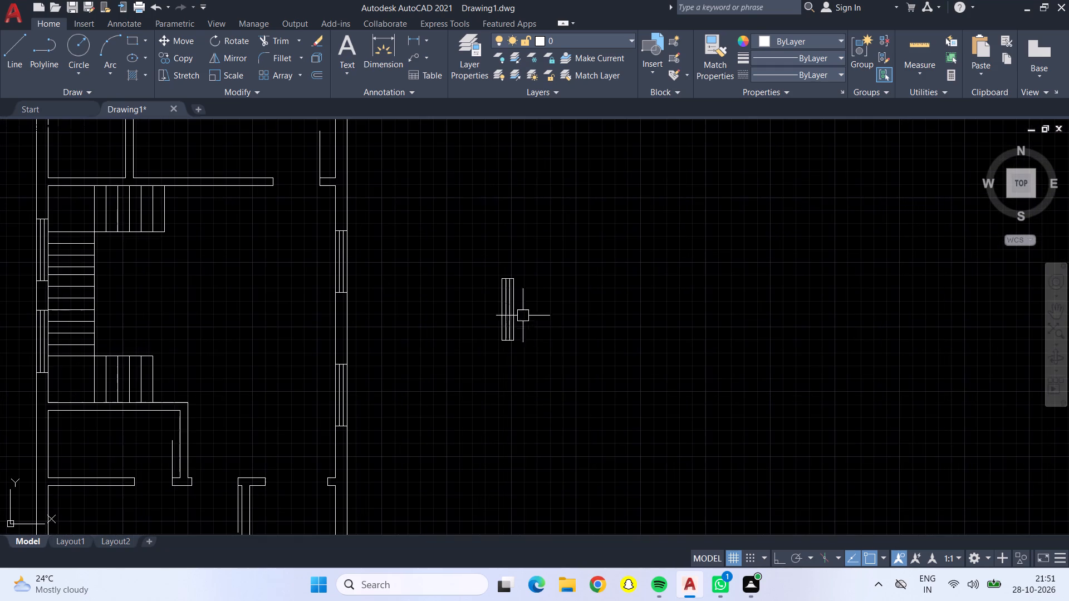
{"action": "left_click", "coordinate": [472, 273]}
{"action": "left_click", "coordinate": [521, 345]}
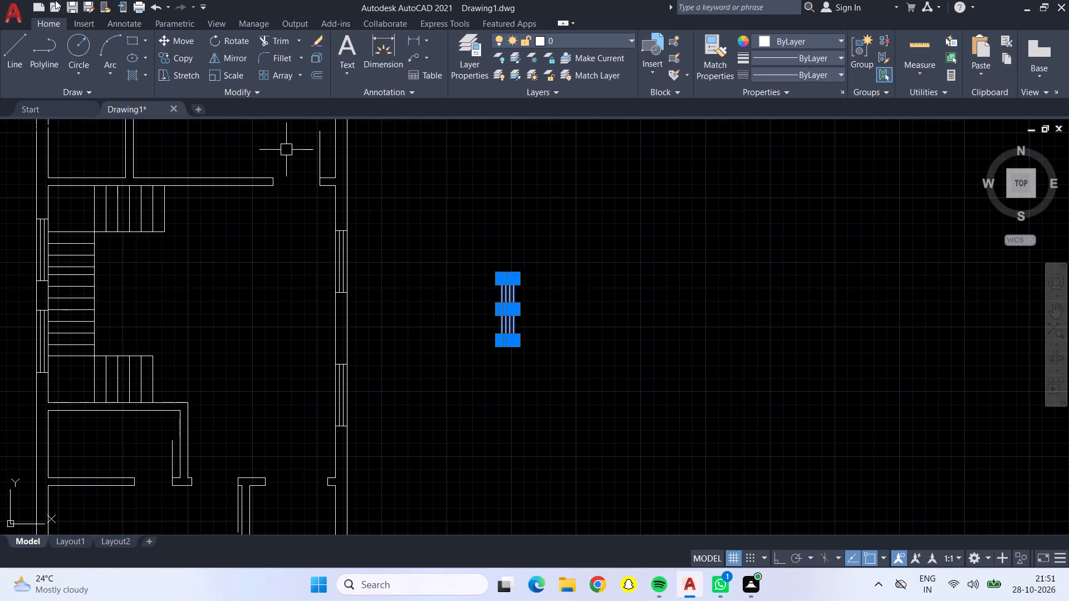
{"action": "left_click", "coordinate": [219, 43]}
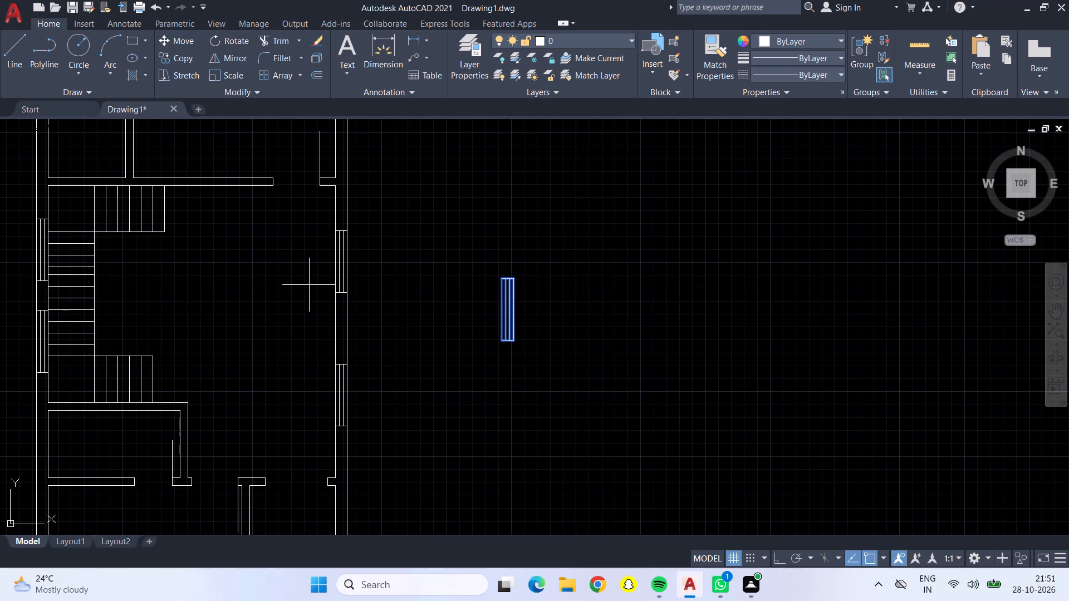
{"action": "left_click", "coordinate": [511, 342]}
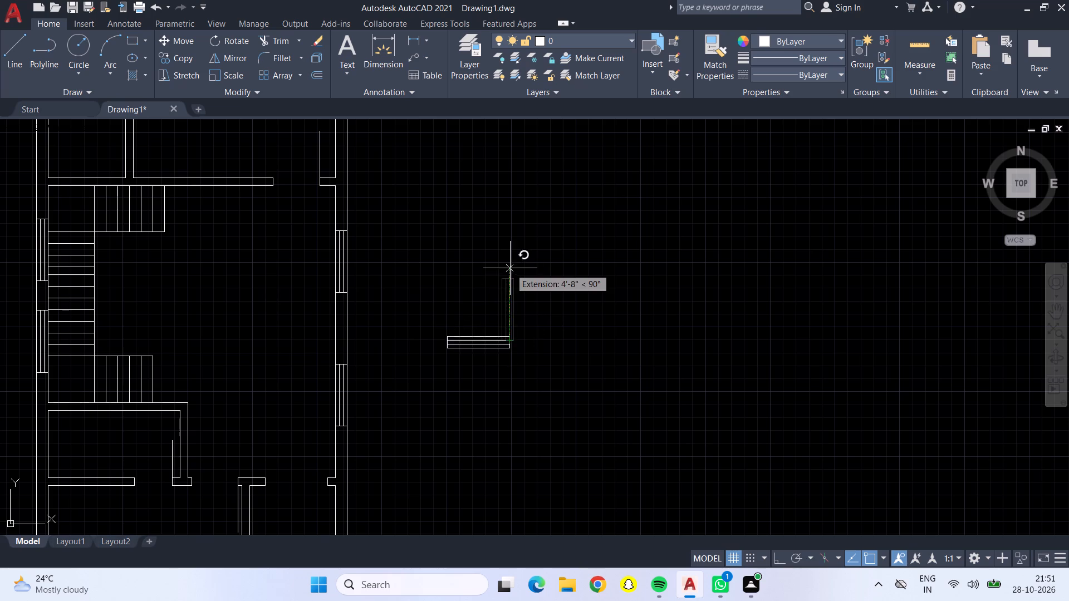
{"action": "left_click_drag", "start_coordinate": [775, 556], "coordinate": [774, 546]}
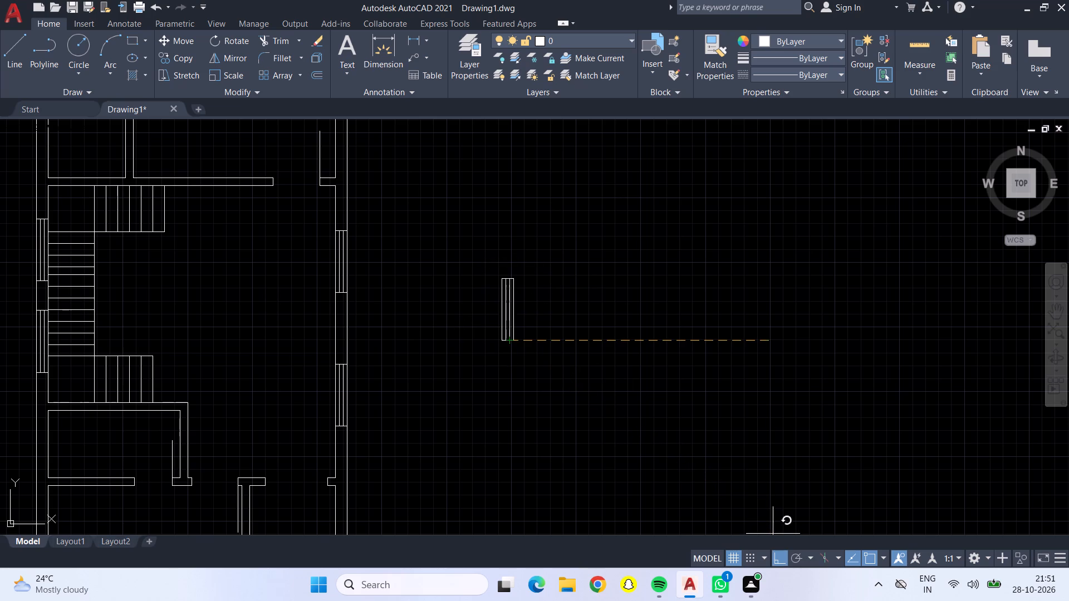
{"action": "left_click", "coordinate": [552, 238]}
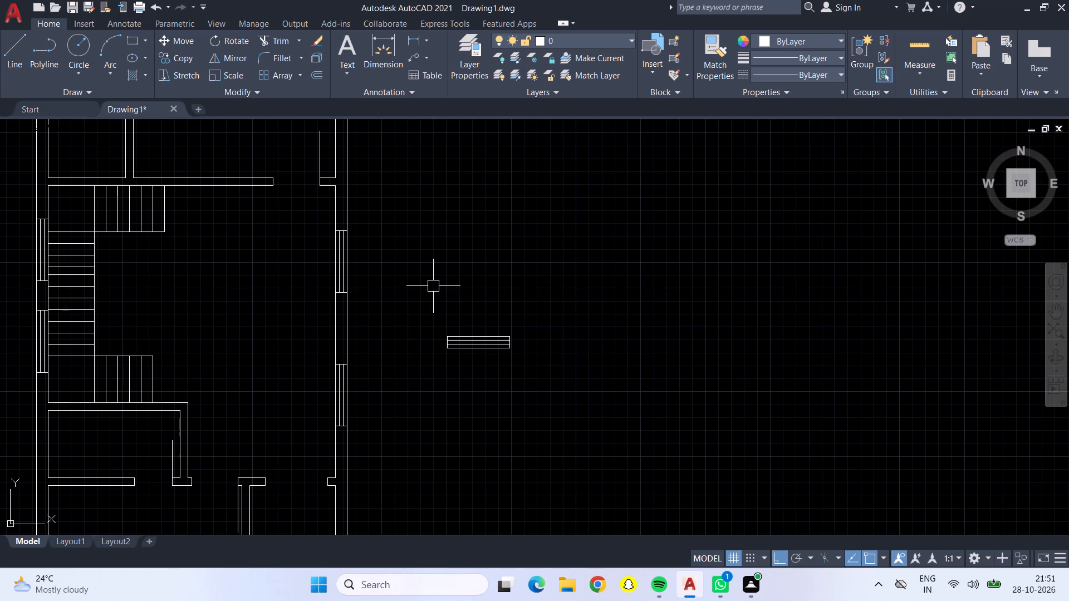
Copy the horizontal window symbol by its top side's midpoint, with Ortho off, into the bottom wall of the large room below the staircase.
{"action": "left_click", "coordinate": [433, 286]}
{"action": "left_click_drag", "start_coordinate": [555, 388], "coordinate": [546, 384]}
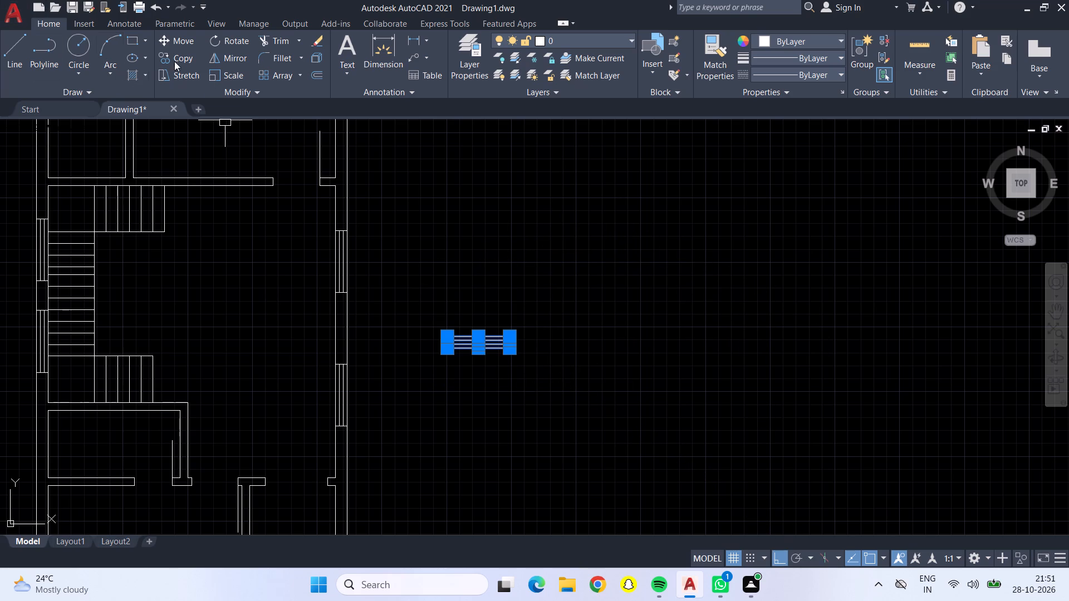
{"action": "left_click", "coordinate": [178, 52]}
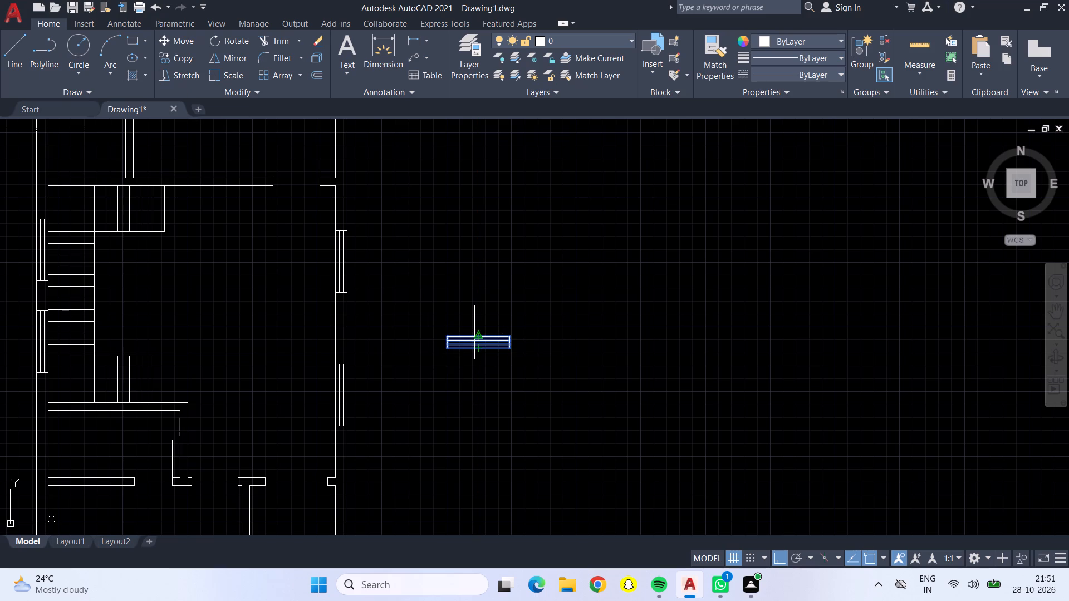
{"action": "scroll", "coordinate": [474, 332], "scroll_direction": "up", "scroll_amount": 3}
{"action": "left_click", "coordinate": [479, 352]}
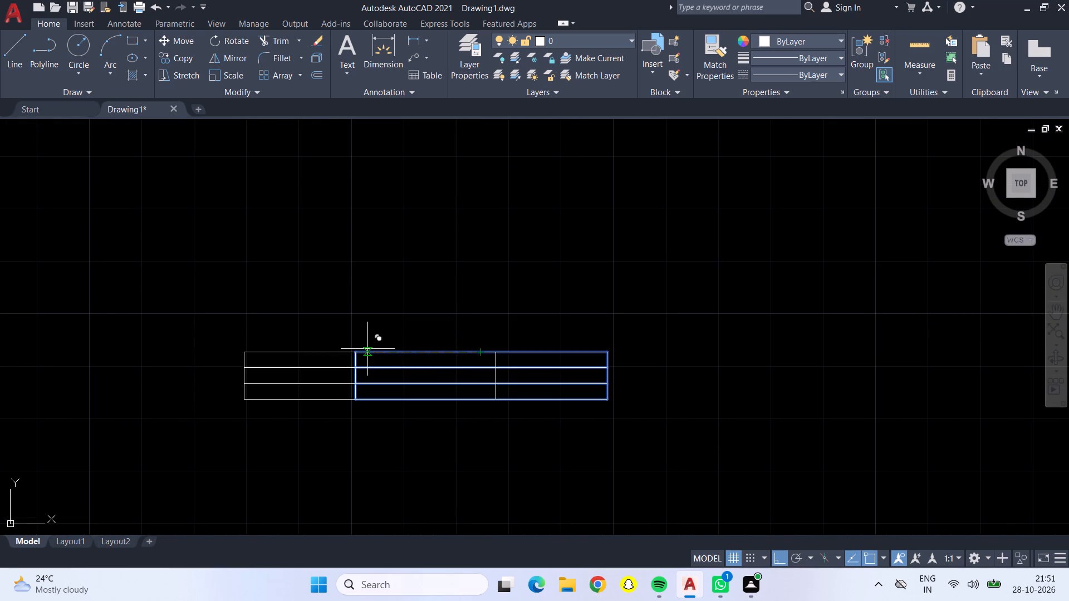
{"action": "scroll", "coordinate": [351, 343], "scroll_direction": "down", "scroll_amount": 3}
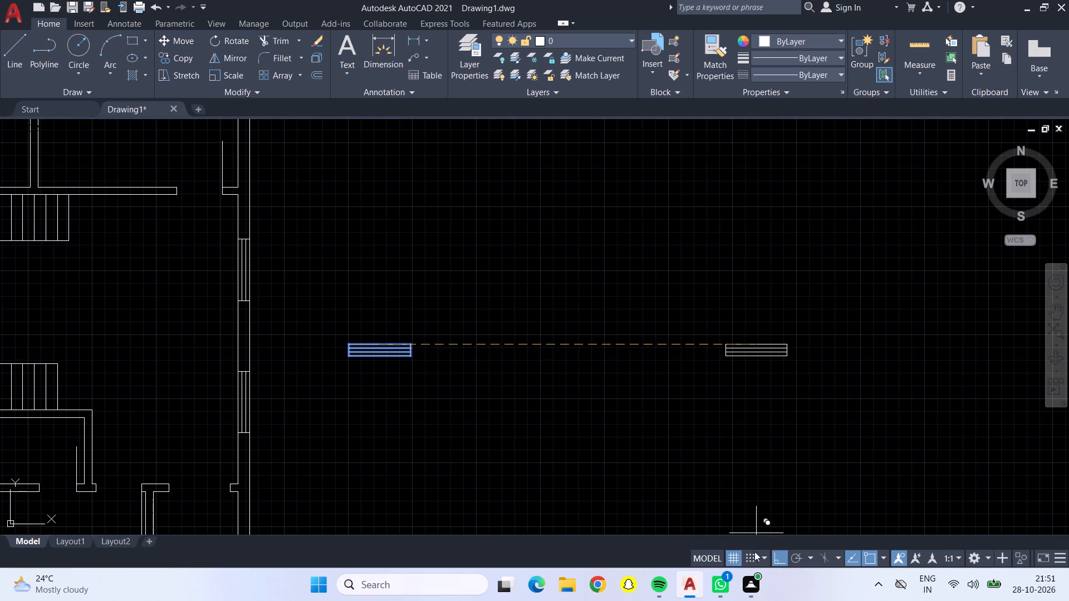
{"action": "left_click", "coordinate": [773, 556]}
{"action": "scroll", "coordinate": [521, 479], "scroll_direction": "down", "scroll_amount": 3}
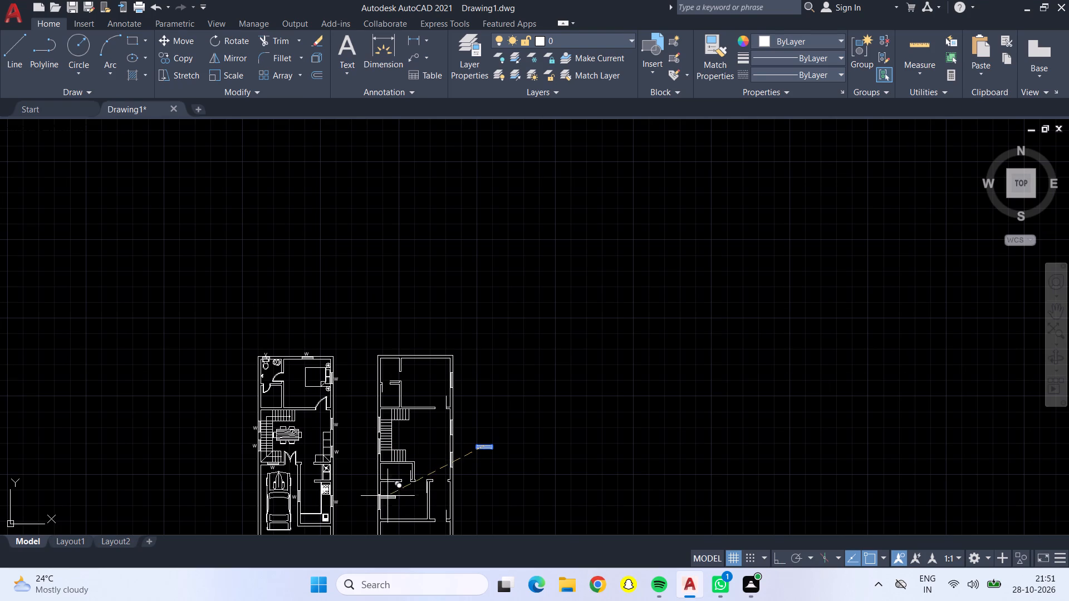
{"action": "middle_click_drag", "start_coordinate": [394, 501], "coordinate": [394, 418]}
{"action": "scroll", "coordinate": [403, 441], "scroll_direction": "up", "scroll_amount": 5}
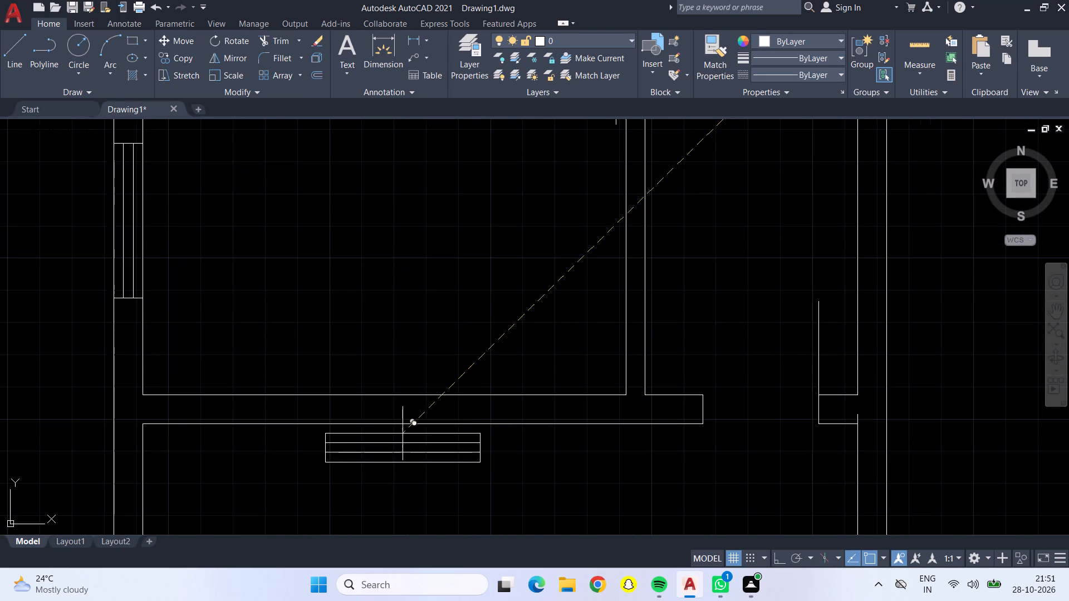
{"action": "scroll", "coordinate": [409, 397], "scroll_direction": "up", "scroll_amount": 3}
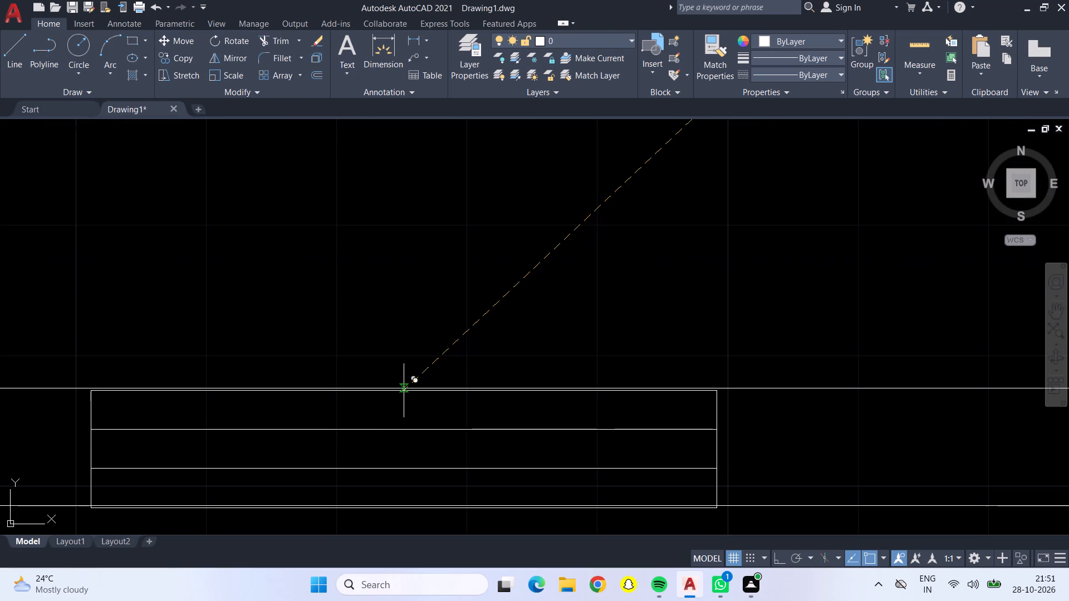
{"action": "left_click", "coordinate": [404, 391]}
Place another horizontal window copy in the top outer wall of the top large room and finish copying.
{"action": "scroll", "coordinate": [404, 382], "scroll_direction": "down", "scroll_amount": 4}
{"action": "scroll", "coordinate": [387, 318], "scroll_direction": "down", "scroll_amount": 3}
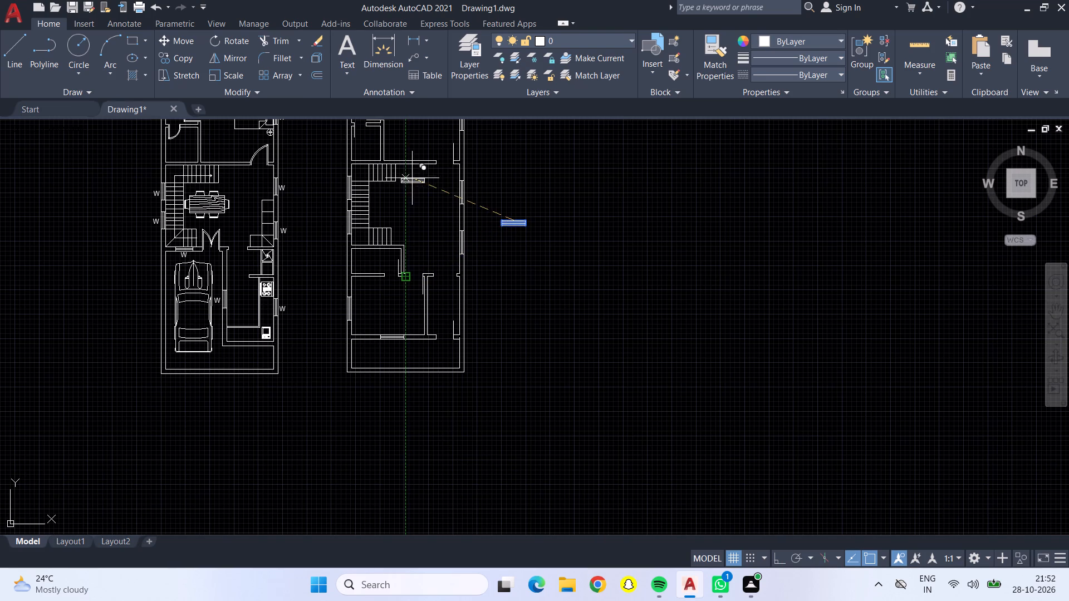
{"action": "middle_click_drag", "start_coordinate": [405, 173], "coordinate": [422, 530]}
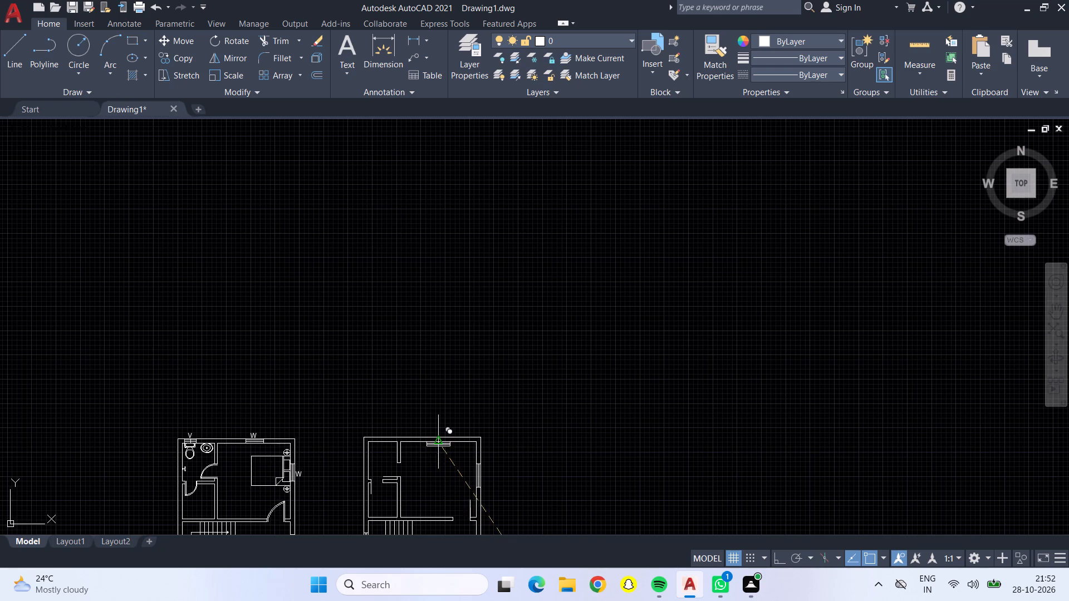
{"action": "scroll", "coordinate": [435, 438], "scroll_direction": "up", "scroll_amount": 7}
{"action": "left_click", "coordinate": [435, 437]}
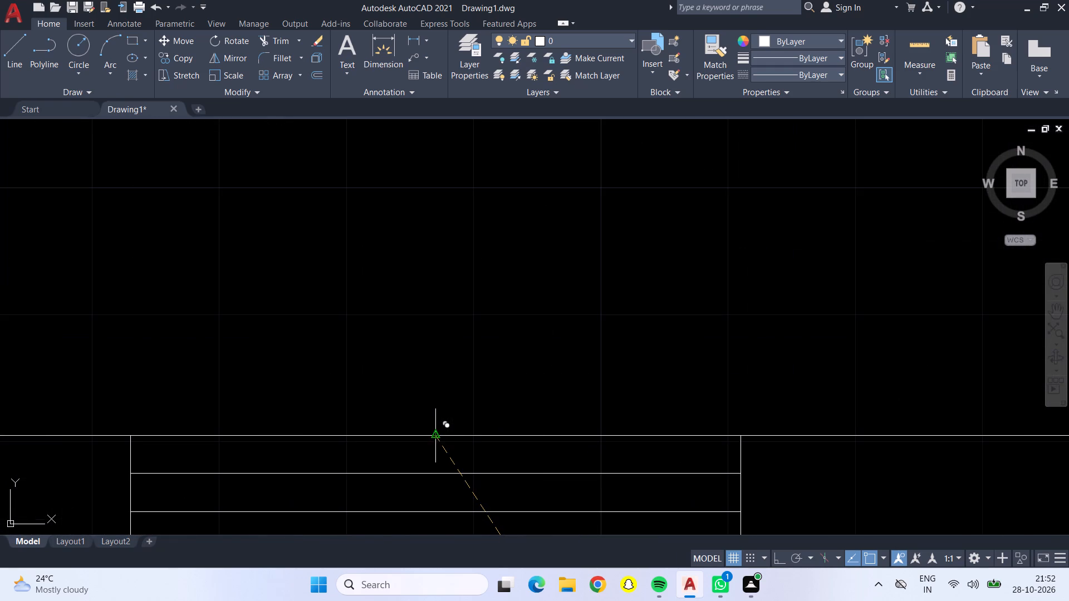
{"action": "scroll", "coordinate": [435, 439], "scroll_direction": "down", "scroll_amount": 4}
{"action": "scroll", "coordinate": [437, 505], "scroll_direction": "down", "scroll_amount": 3}
{"action": "middle_click_drag", "start_coordinate": [431, 423], "coordinate": [394, 125]}
{"action": "scroll", "coordinate": [341, 198], "scroll_direction": "up", "scroll_amount": 1}
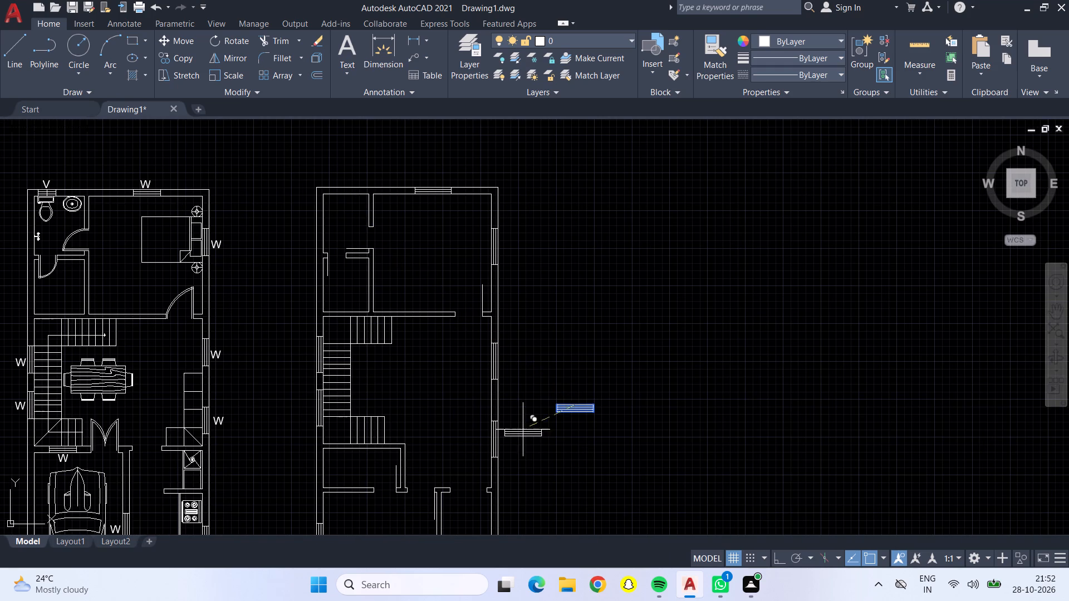
{"action": "scroll", "coordinate": [568, 416], "scroll_direction": "up", "scroll_amount": 3}
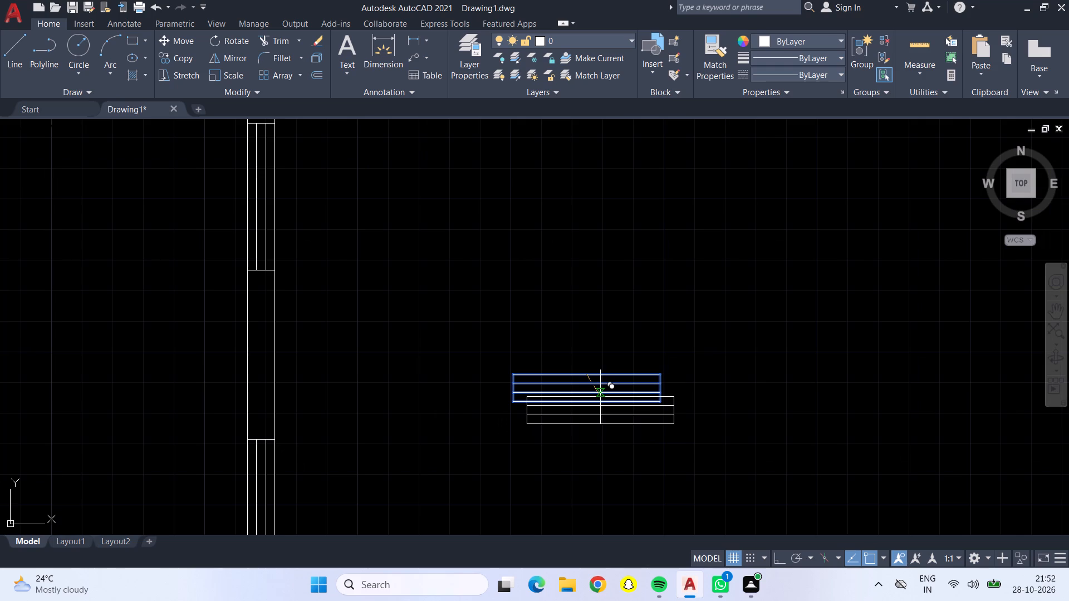
{"action": "key", "text": "Return"}
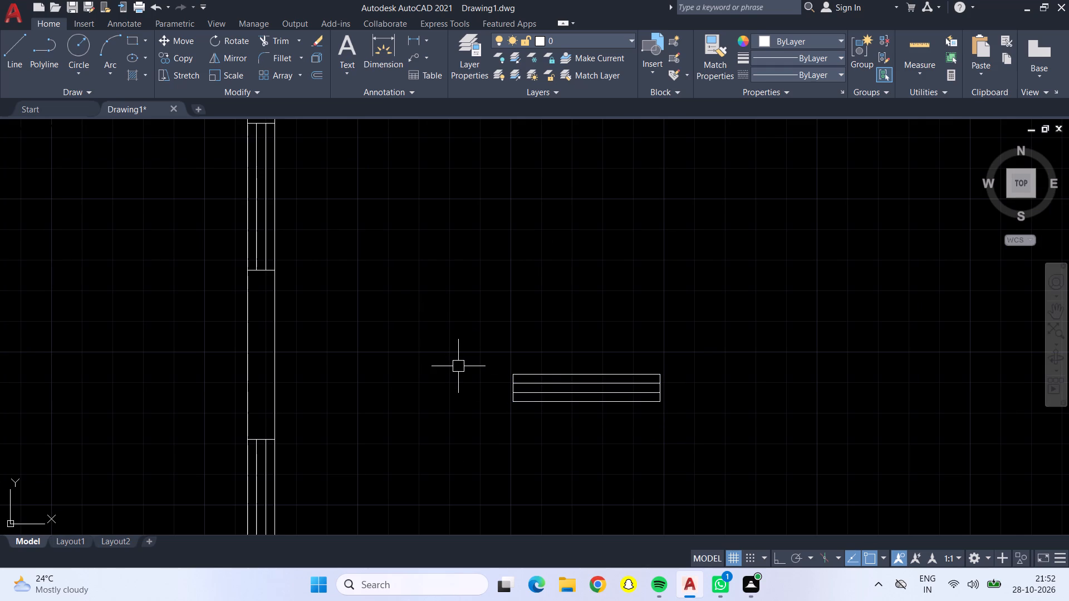
Offset the left end line of the spare horizontal window symbol 2' inward.
{"action": "key", "text": "o"}
{"action": "key", "text": "Return"}
{"action": "type", "text": "2'"}
{"action": "key", "text": "Return"}
{"action": "scroll", "coordinate": [551, 372], "scroll_direction": "up", "scroll_amount": 2}
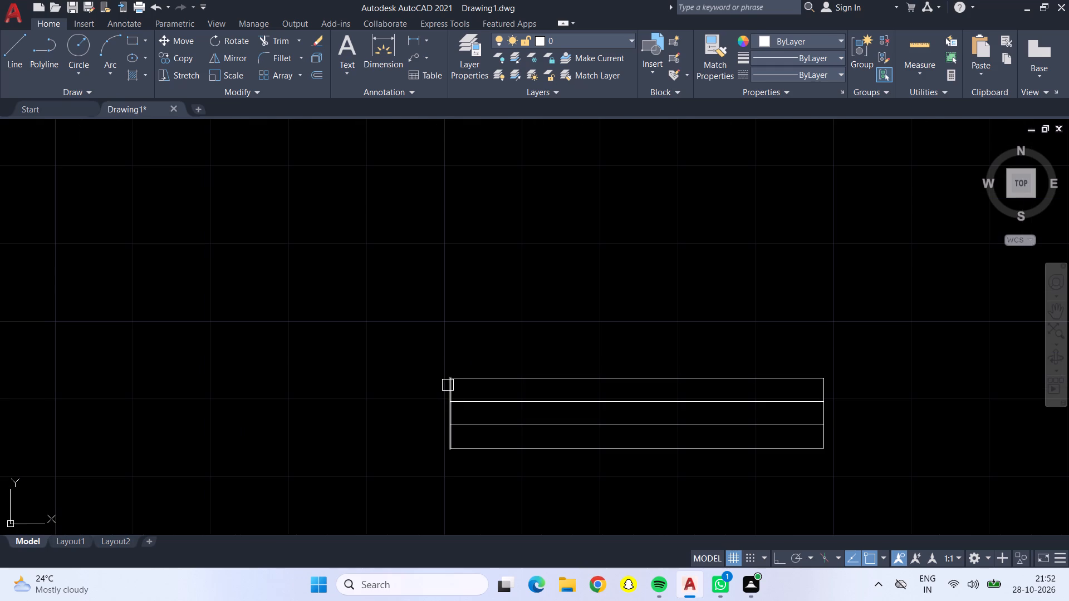
{"action": "left_click", "coordinate": [451, 387]}
{"action": "left_click", "coordinate": [605, 385]}
Trim away the part of the spare window symbol beyond the offset line, leaving a 2' wide symbol.
{"action": "left_click", "coordinate": [279, 42]}
{"action": "left_click_drag", "start_coordinate": [670, 319], "coordinate": [773, 434]}
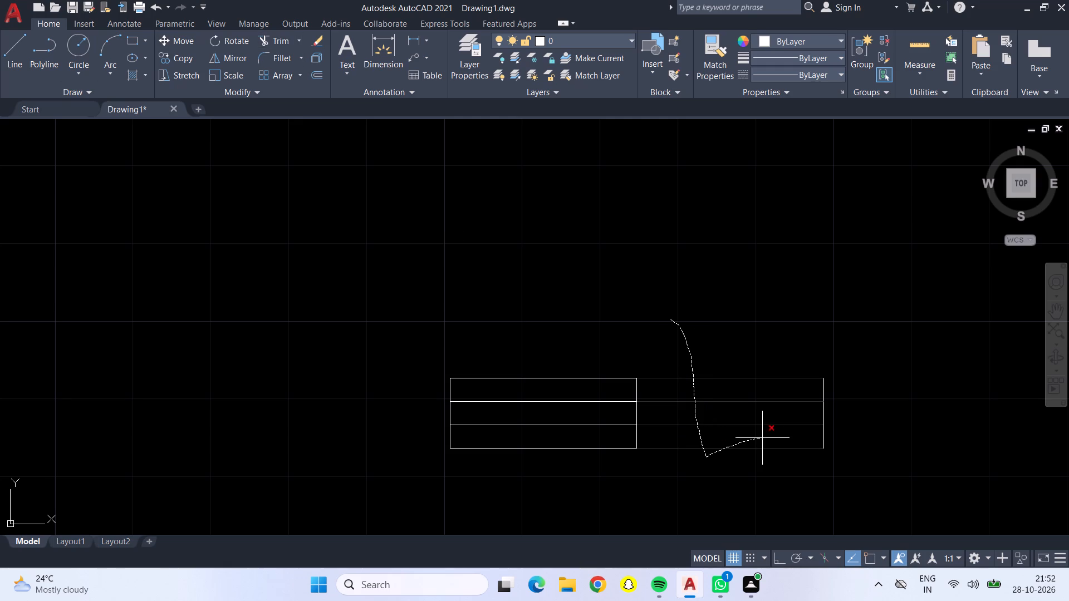
{"action": "left_click_drag", "start_coordinate": [773, 434], "coordinate": [841, 410]}
{"action": "key", "text": "Return"}
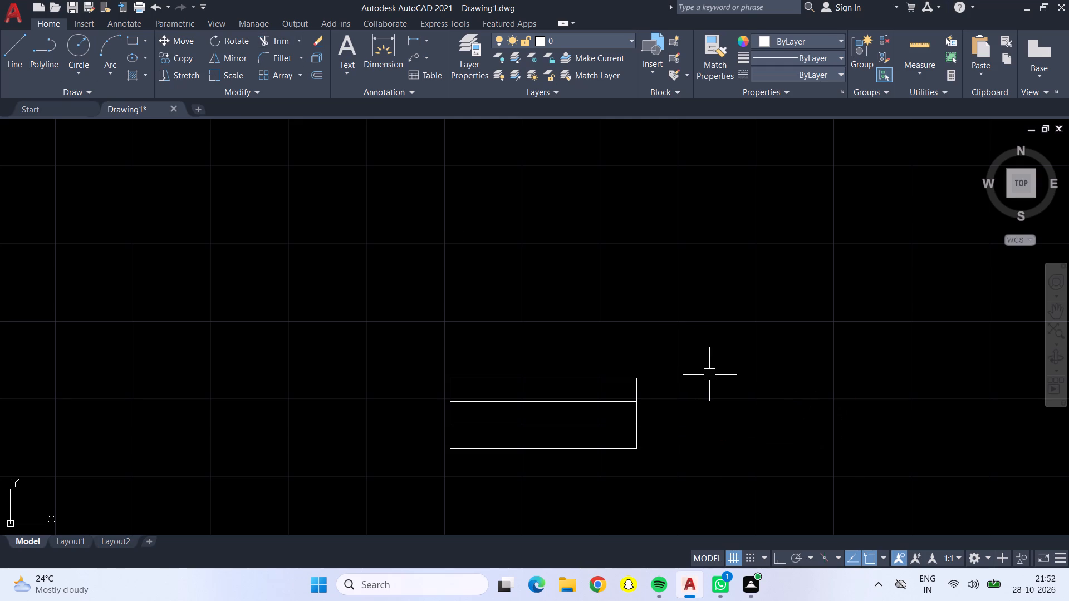
Move the 2' symbol by a point on its top side onto the top outer wall of the plan's upper-left small room.
{"action": "left_click_drag", "start_coordinate": [415, 330], "coordinate": [450, 347]}
{"action": "left_click", "coordinate": [666, 460]}
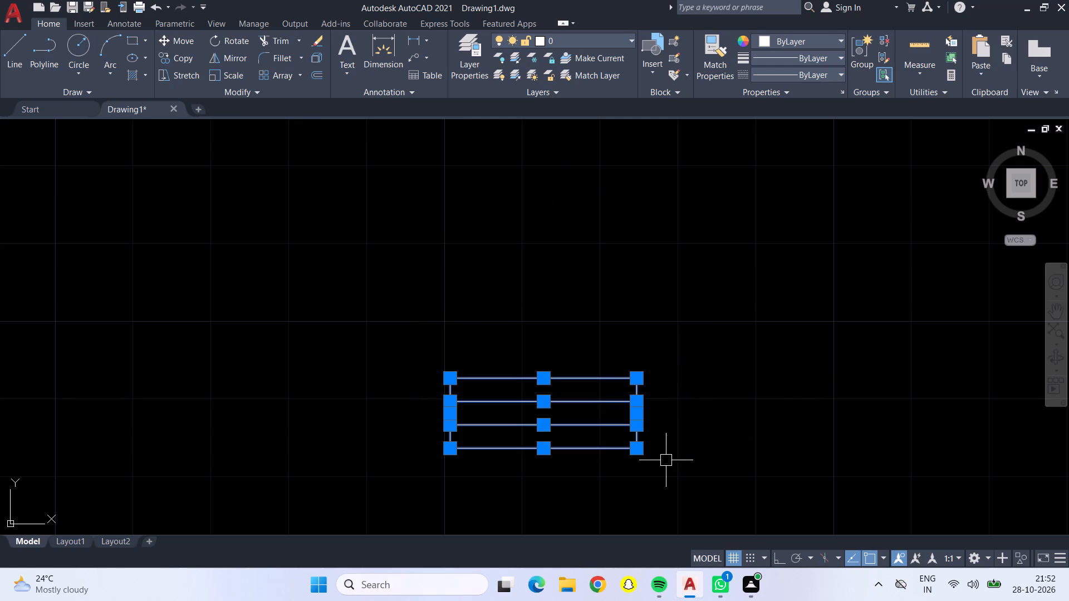
{"action": "left_click", "coordinate": [179, 41]}
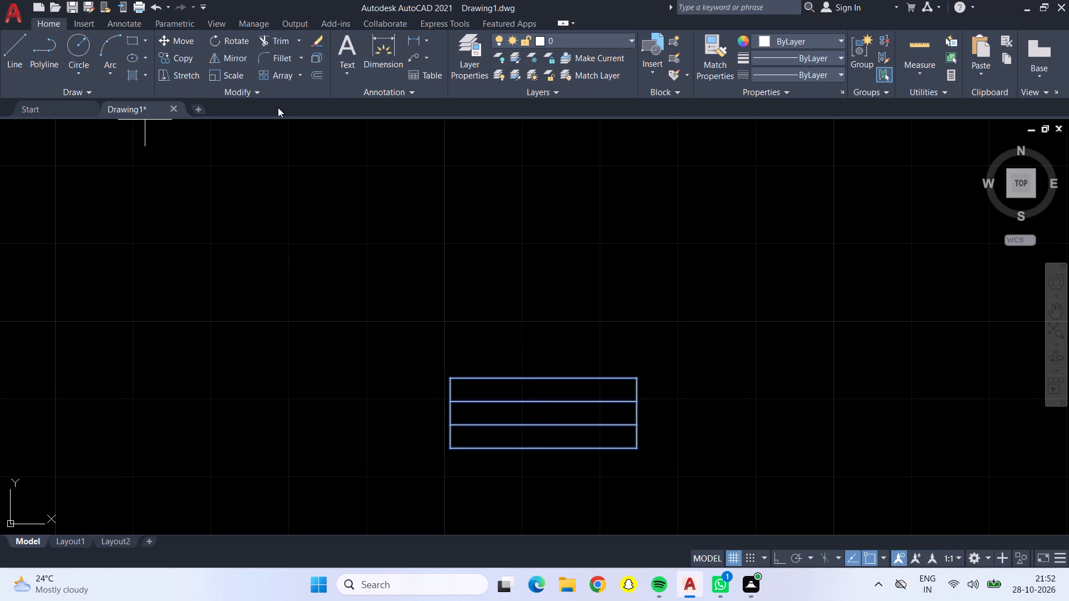
{"action": "left_click", "coordinate": [534, 376]}
{"action": "scroll", "coordinate": [367, 268], "scroll_direction": "down", "scroll_amount": 3}
{"action": "scroll", "coordinate": [239, 237], "scroll_direction": "down", "scroll_amount": 2}
{"action": "middle_click_drag", "start_coordinate": [146, 231], "coordinate": [173, 240]}
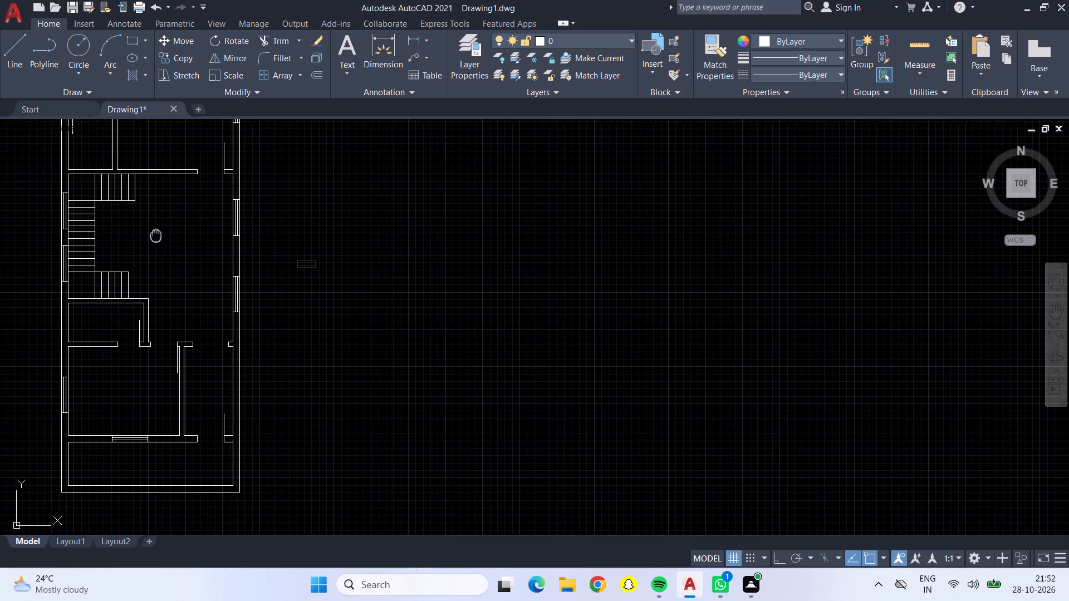
{"action": "middle_click_drag", "start_coordinate": [173, 240], "coordinate": [521, 600]}
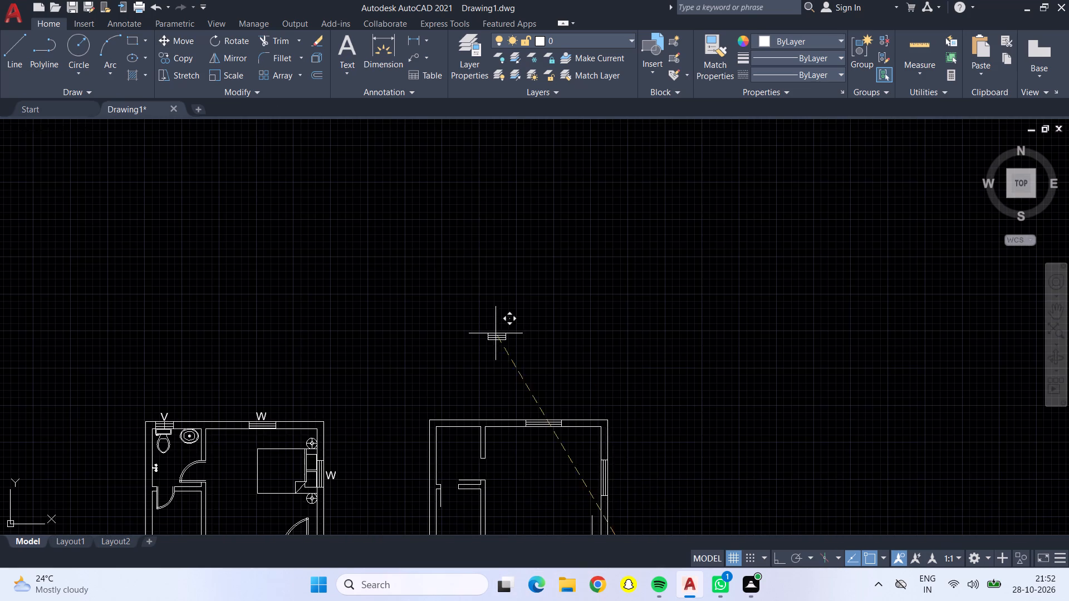
{"action": "middle_click_drag", "start_coordinate": [457, 355], "coordinate": [479, 176]}
{"action": "scroll", "coordinate": [486, 246], "scroll_direction": "up", "scroll_amount": 4}
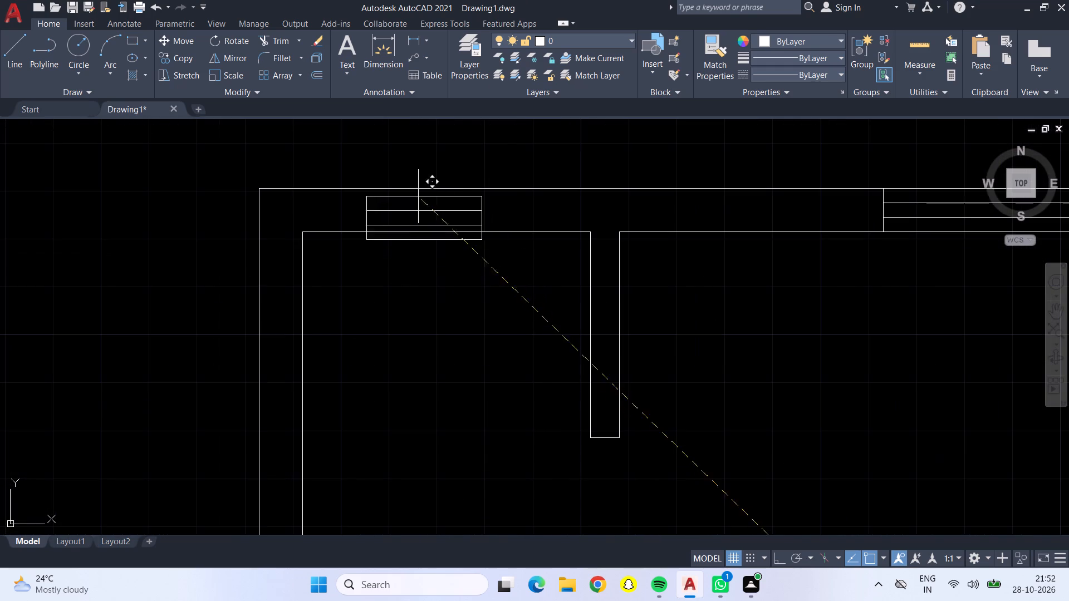
{"action": "scroll", "coordinate": [356, 178], "scroll_direction": "up", "scroll_amount": 1}
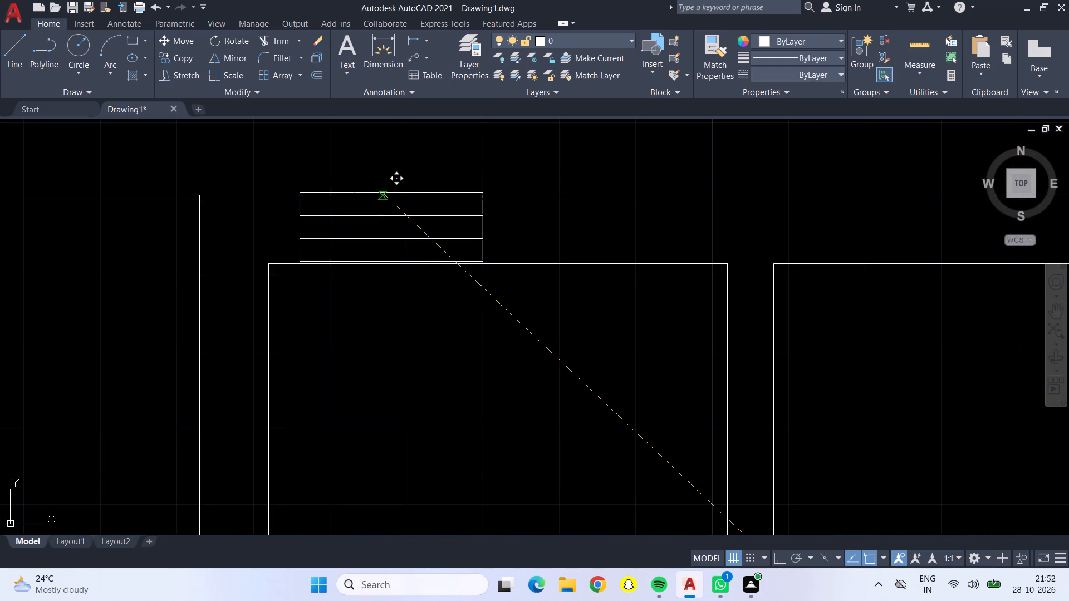
{"action": "left_click", "coordinate": [391, 194]}
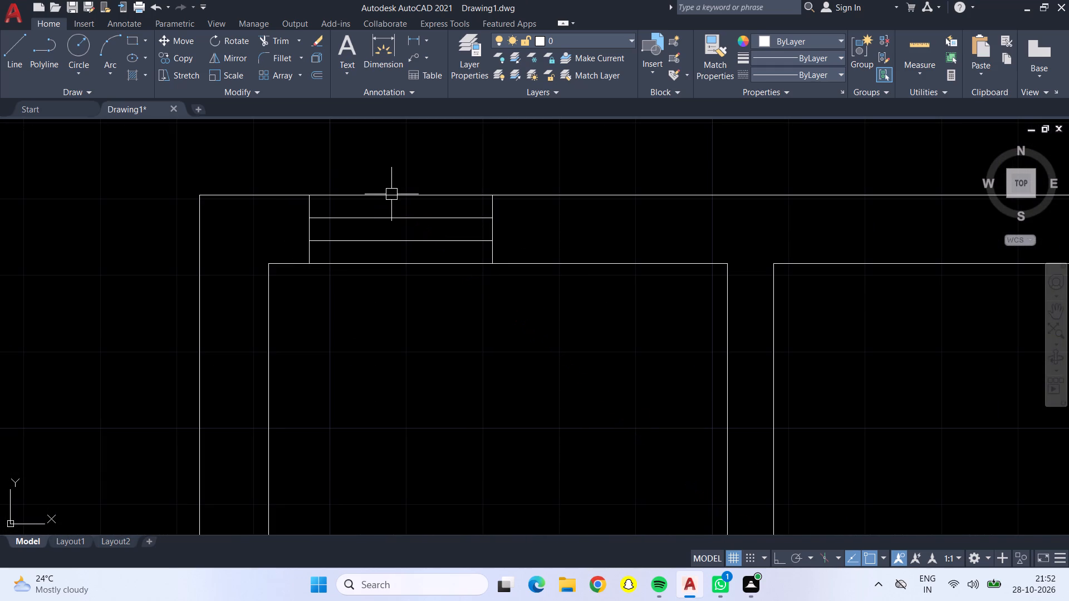
Copy the 2' symbol from the top wall to the empty area right of the second floor plan.
{"action": "scroll", "coordinate": [389, 199], "scroll_direction": "down", "scroll_amount": 5}
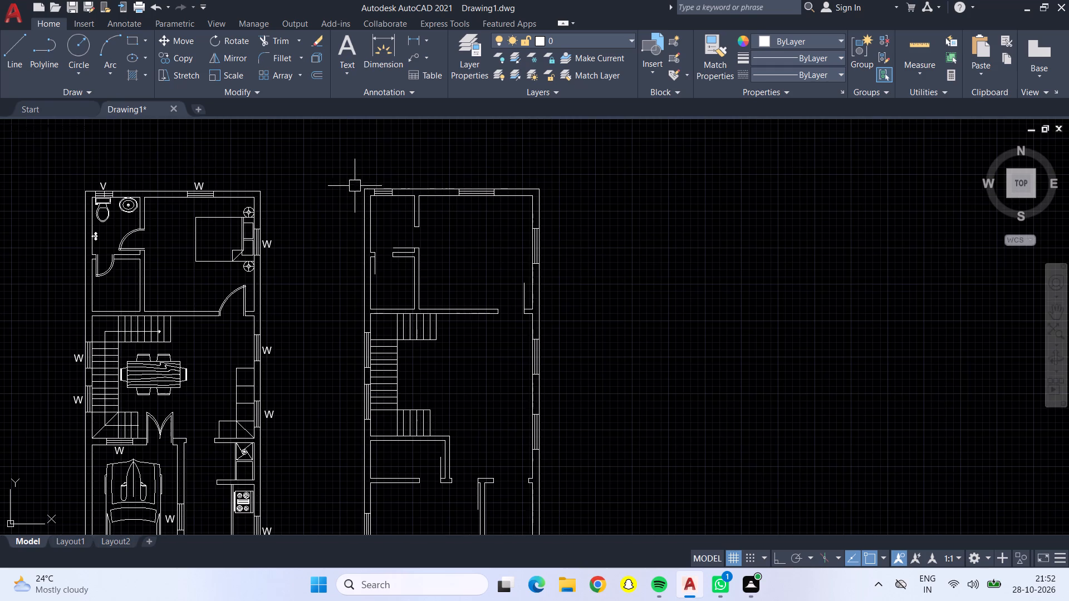
{"action": "middle_click_drag", "start_coordinate": [332, 183], "coordinate": [318, 106]}
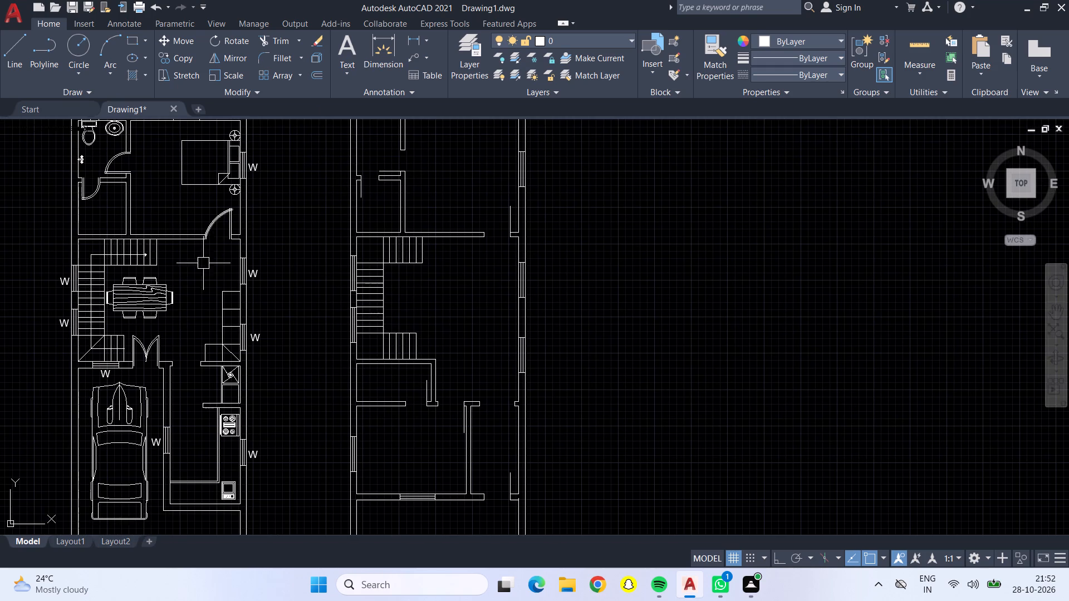
{"action": "middle_click_drag", "start_coordinate": [312, 243], "coordinate": [298, 266]}
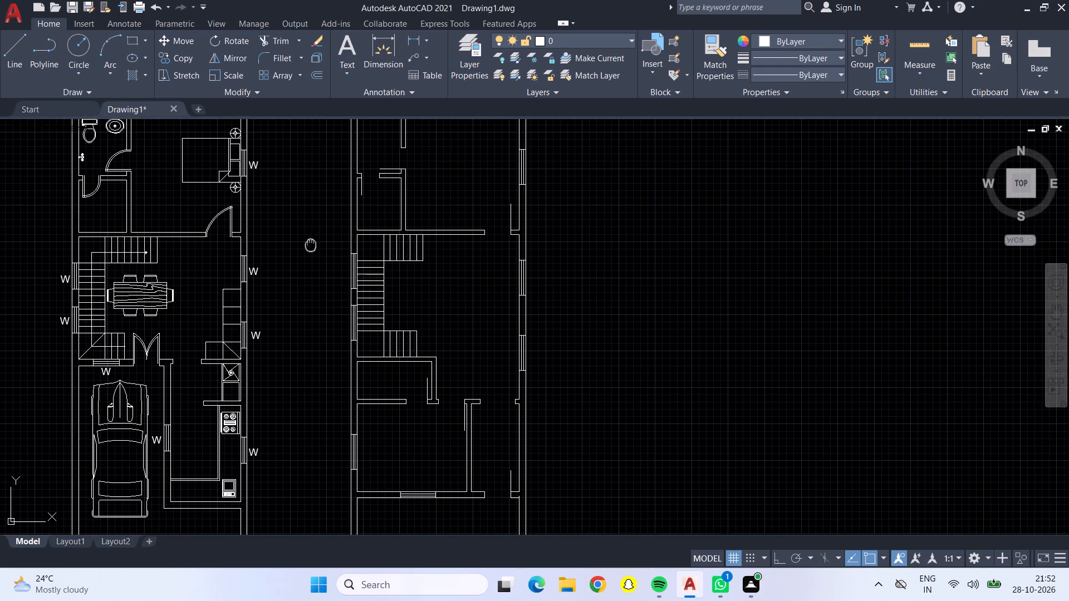
{"action": "middle_click_drag", "start_coordinate": [298, 266], "coordinate": [266, 335]}
{"action": "left_click", "coordinate": [307, 189]}
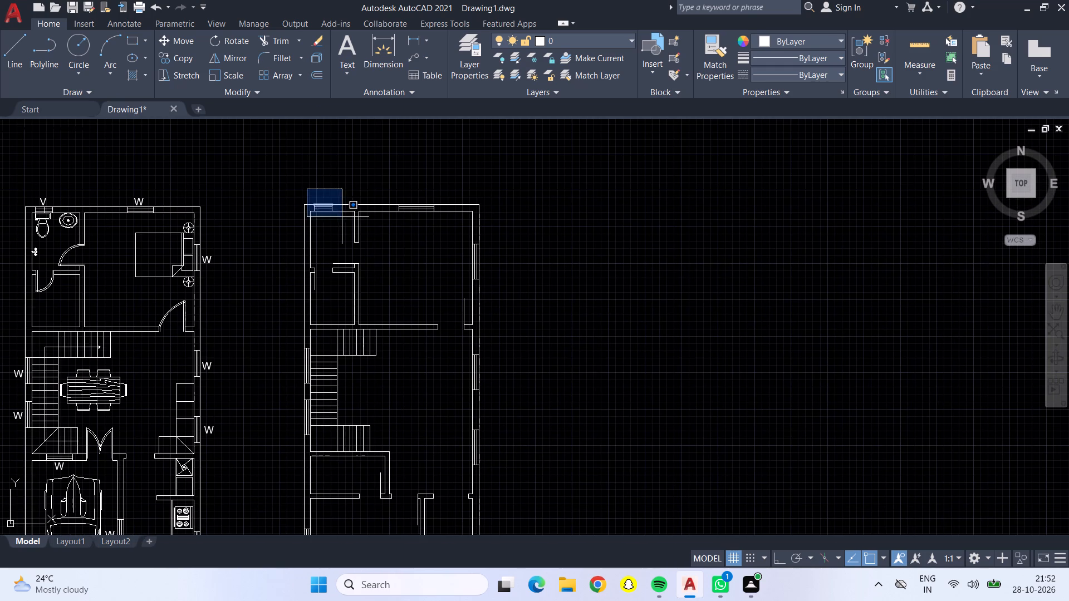
{"action": "left_click_drag", "start_coordinate": [342, 219], "coordinate": [332, 215]}
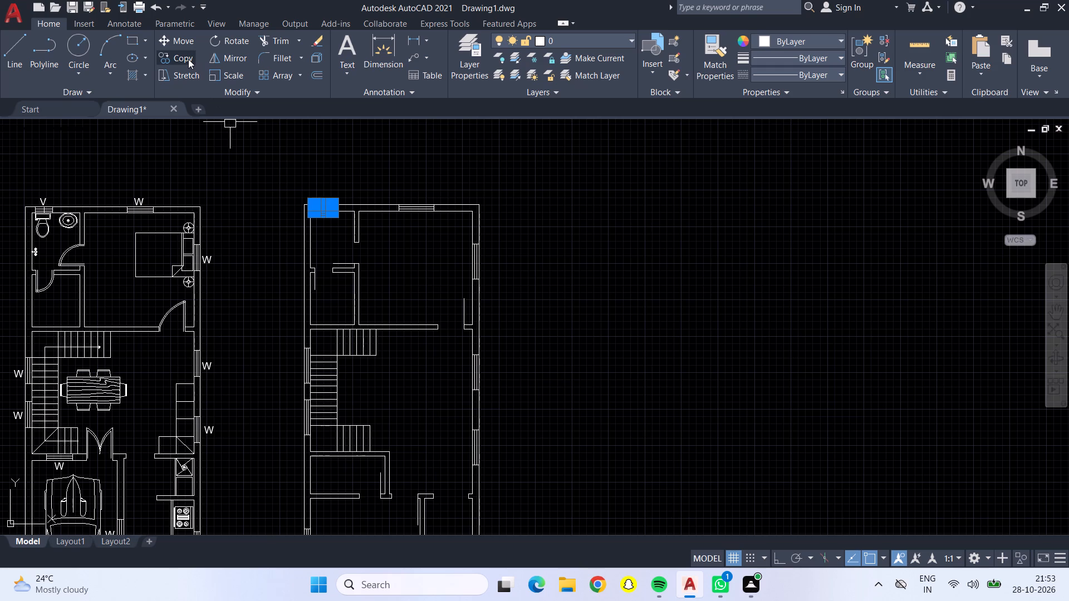
{"action": "left_click", "coordinate": [188, 59]}
{"action": "left_click", "coordinate": [320, 205]}
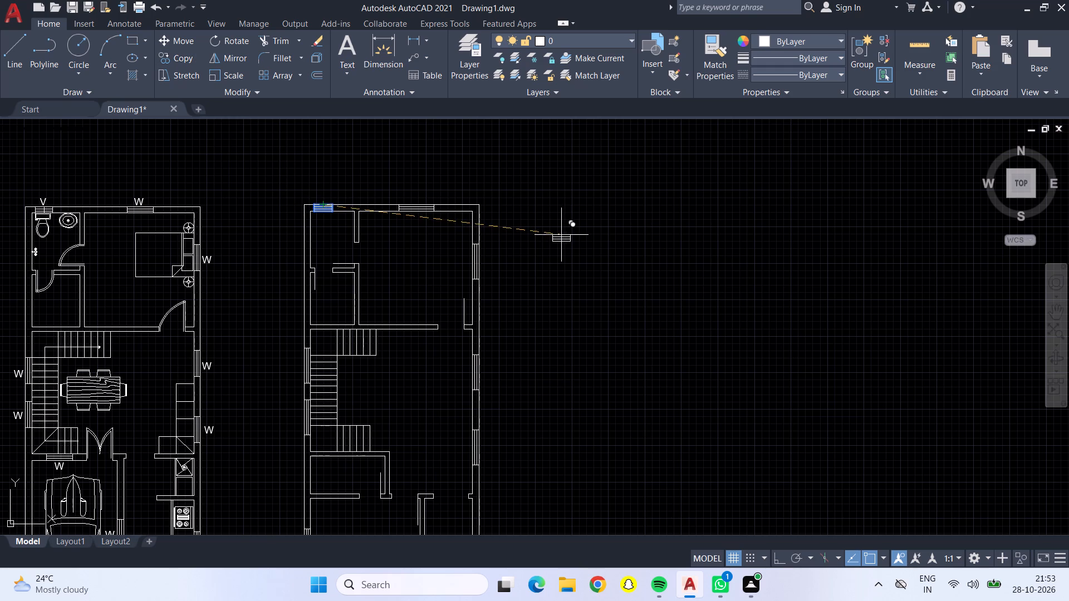
{"action": "left_click", "coordinate": [561, 235]}
{"action": "key", "text": "Return"}
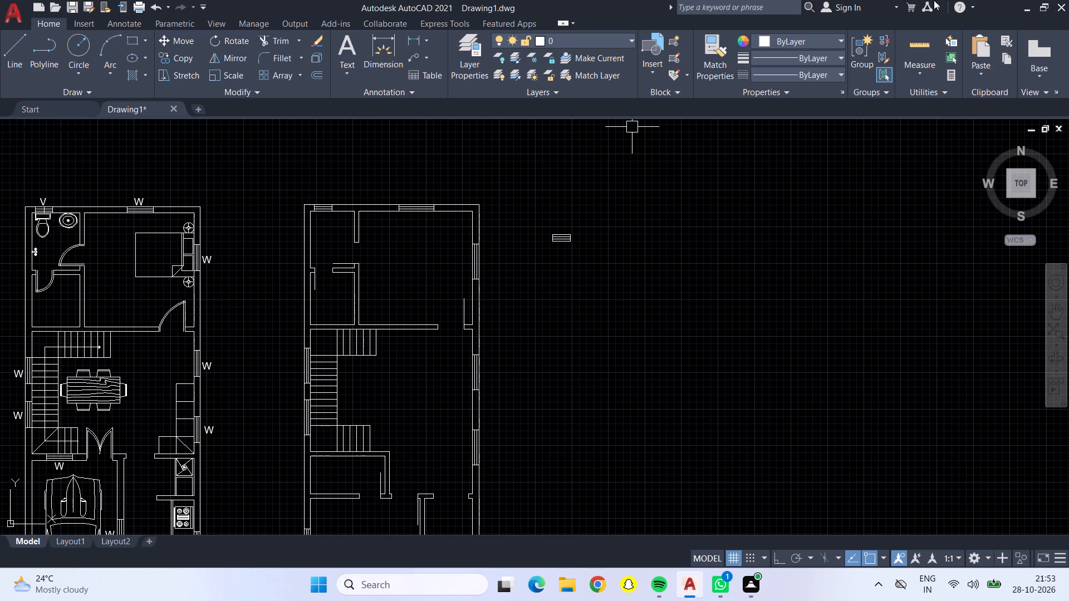
Rotate the copied 2' symbol by a quarter turn in Ortho mode so that it stands vertically.
{"action": "left_click", "coordinate": [536, 189]}
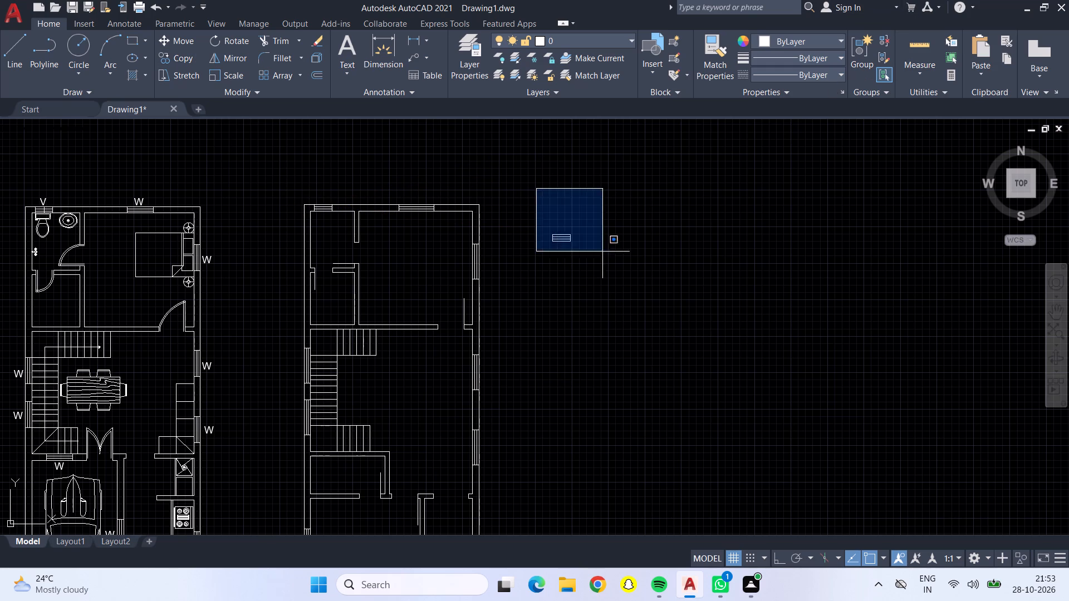
{"action": "left_click", "coordinate": [620, 272]}
{"action": "left_click", "coordinate": [235, 35]}
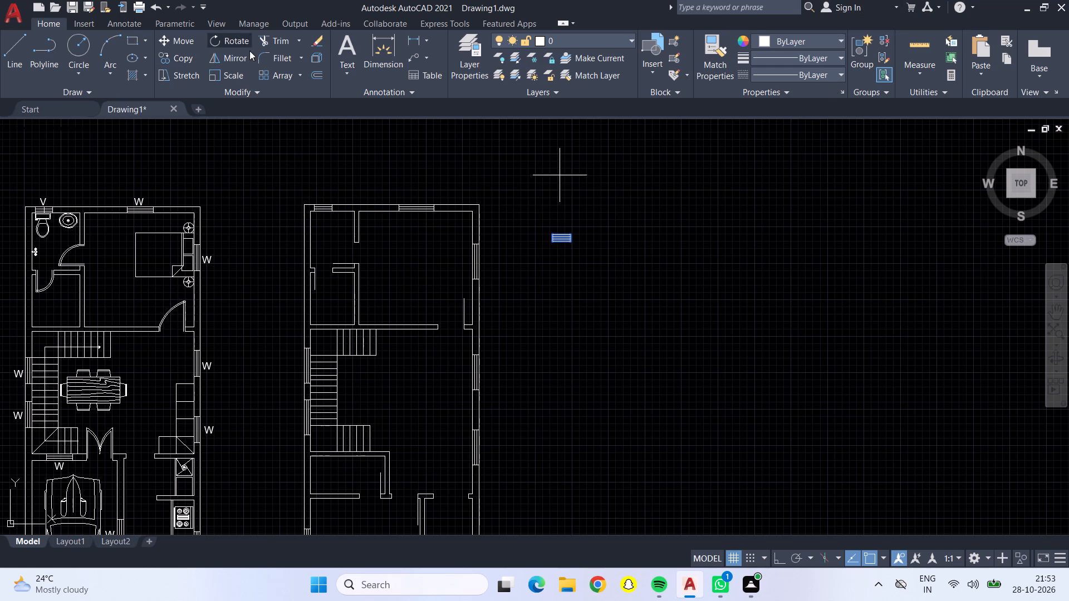
{"action": "left_click", "coordinate": [770, 553]}
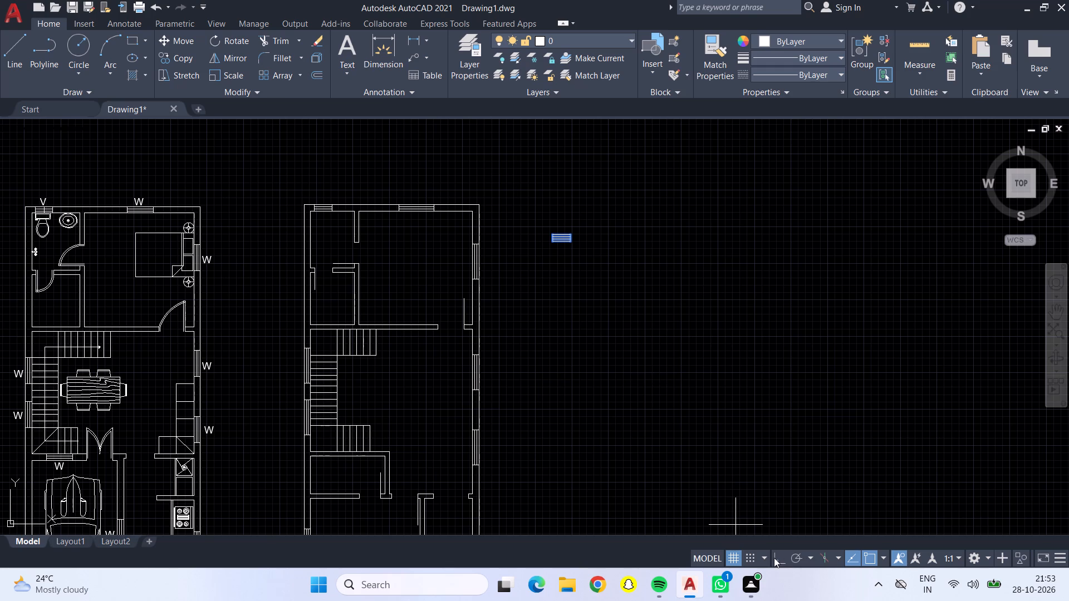
{"action": "left_click", "coordinate": [774, 558]}
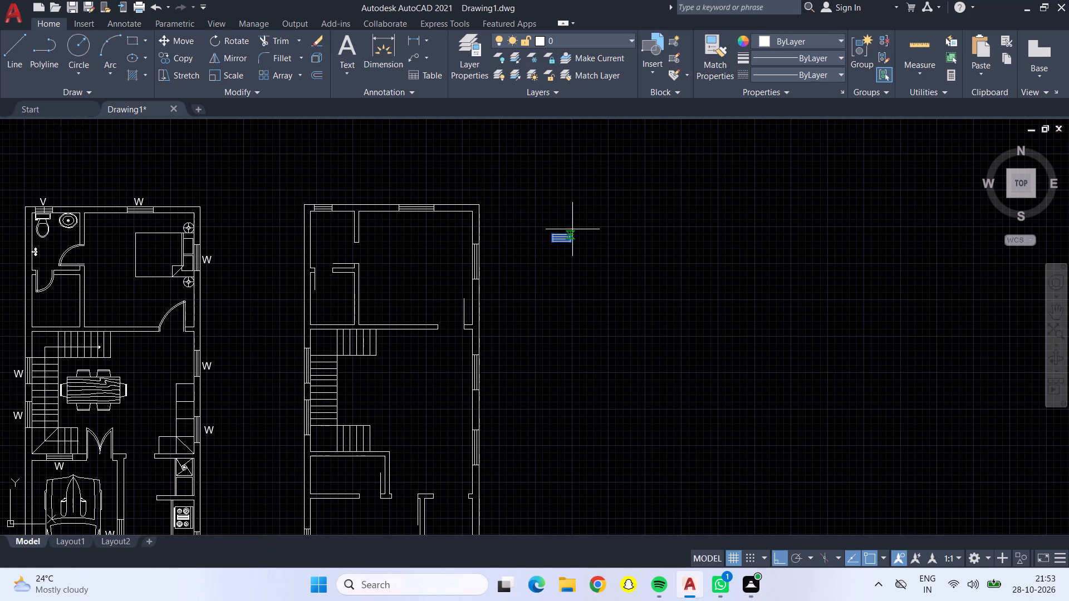
{"action": "left_click", "coordinate": [572, 229]}
{"action": "left_click", "coordinate": [567, 304]}
Move the vertical 2' symbol by its left side, with Ortho off, into the left outer wall of the small room below the staircase.
{"action": "left_click", "coordinate": [552, 196]}
{"action": "left_click", "coordinate": [586, 257]}
{"action": "left_click", "coordinate": [190, 41]}
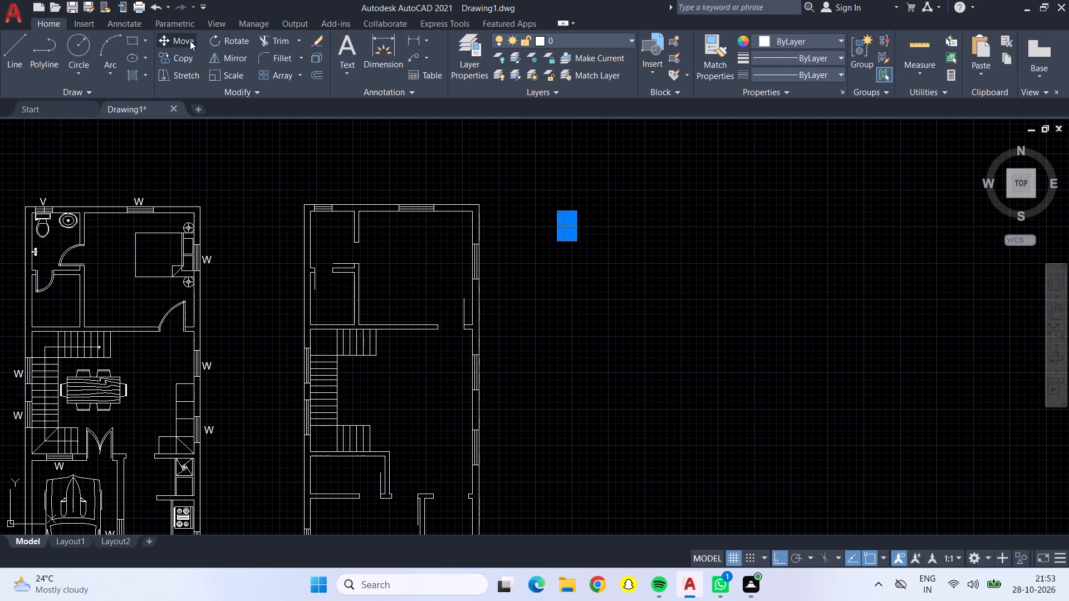
{"action": "left_click_drag", "start_coordinate": [773, 561], "coordinate": [762, 551]}
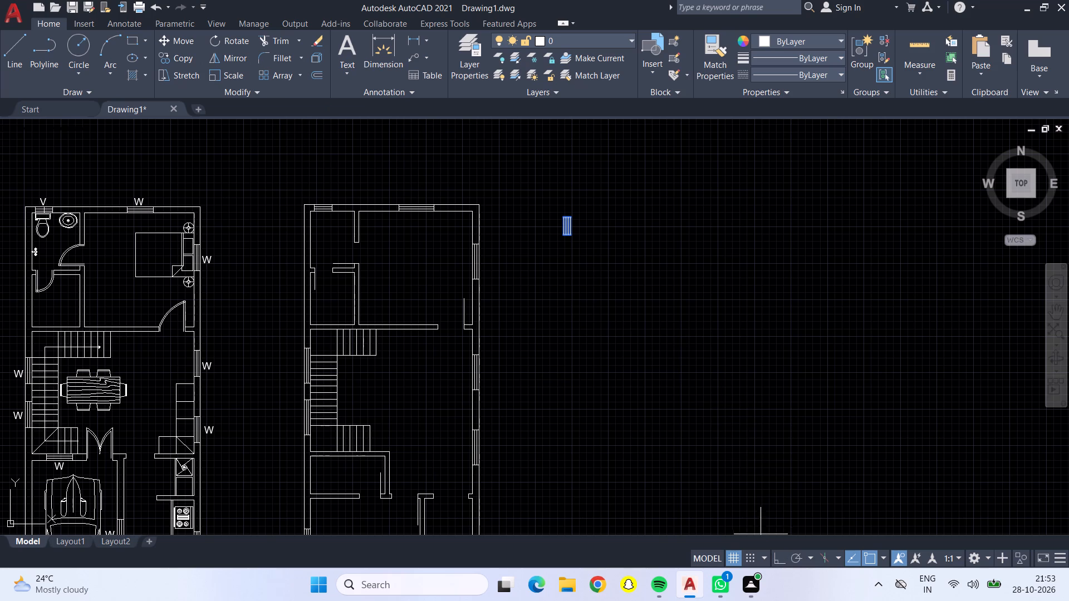
{"action": "left_click", "coordinate": [561, 223]}
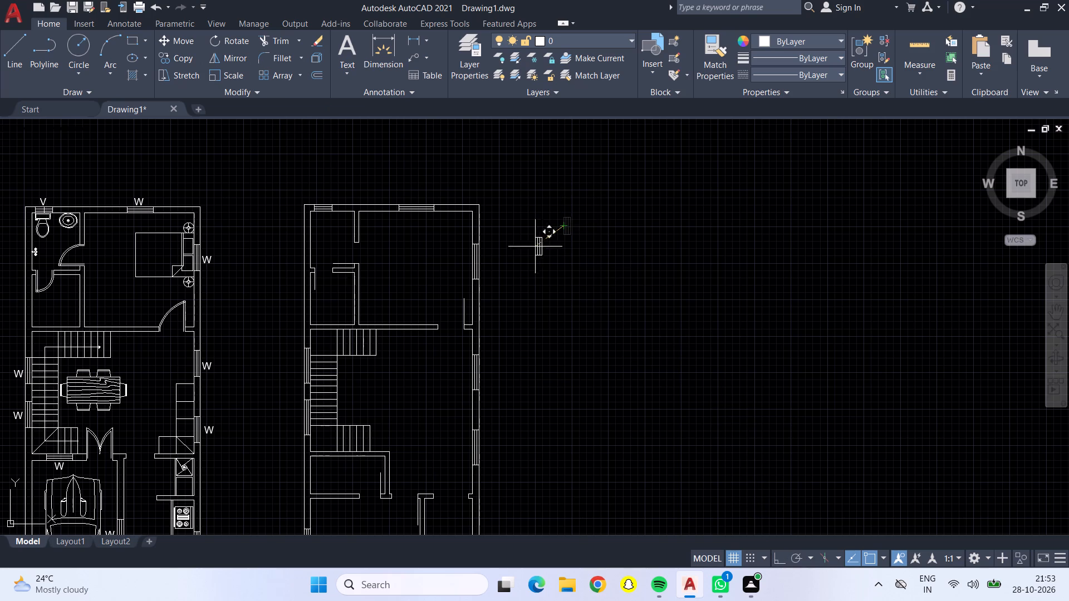
{"action": "scroll", "coordinate": [511, 277], "scroll_direction": "down", "scroll_amount": 3}
{"action": "scroll", "coordinate": [448, 356], "scroll_direction": "up", "scroll_amount": 5}
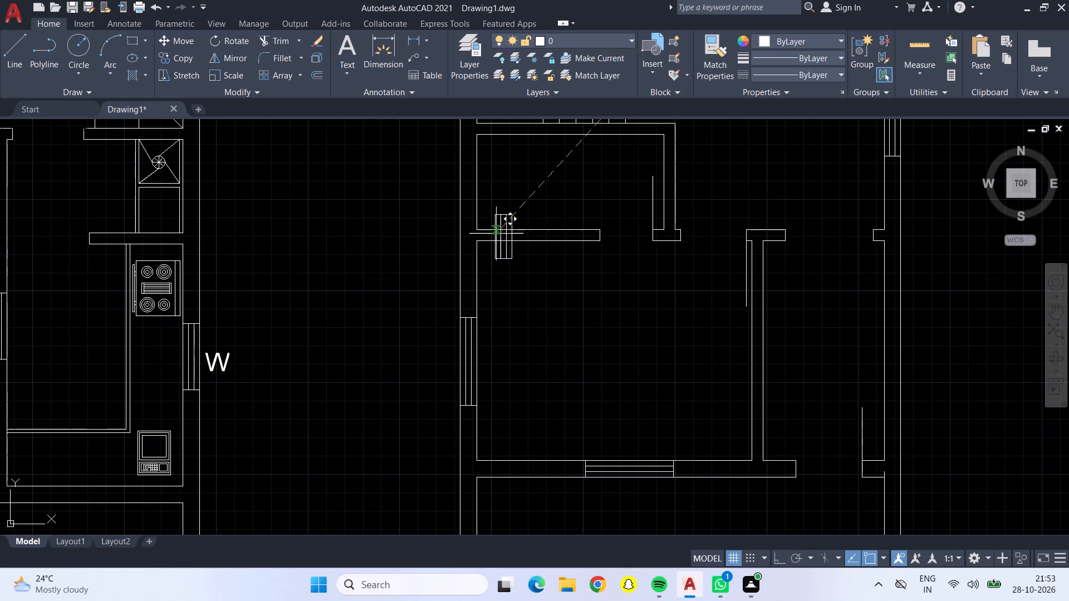
{"action": "scroll", "coordinate": [500, 188], "scroll_direction": "up", "scroll_amount": 1}
{"action": "middle_click_drag", "start_coordinate": [500, 188], "coordinate": [488, 386]}
{"action": "scroll", "coordinate": [423, 380], "scroll_direction": "up", "scroll_amount": 1}
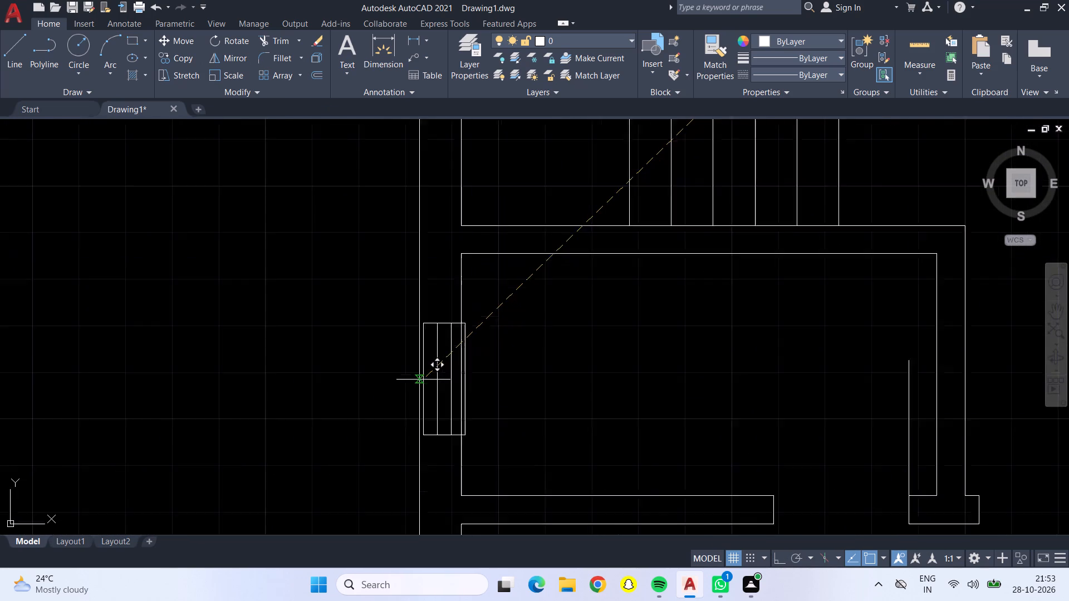
{"action": "scroll", "coordinate": [423, 380], "scroll_direction": "up", "scroll_amount": 1}
{"action": "left_click", "coordinate": [414, 376]}
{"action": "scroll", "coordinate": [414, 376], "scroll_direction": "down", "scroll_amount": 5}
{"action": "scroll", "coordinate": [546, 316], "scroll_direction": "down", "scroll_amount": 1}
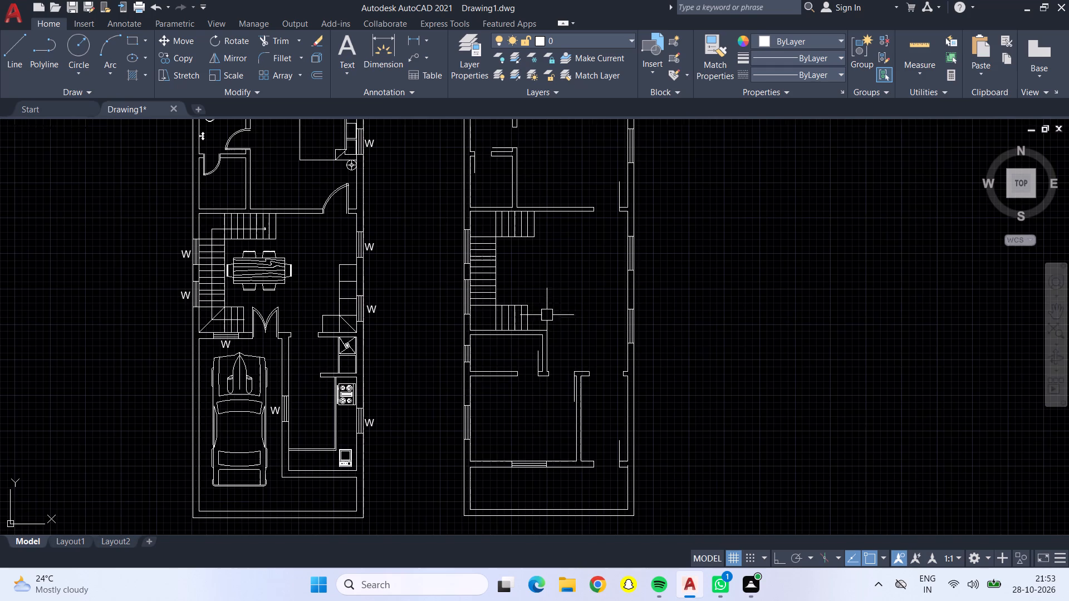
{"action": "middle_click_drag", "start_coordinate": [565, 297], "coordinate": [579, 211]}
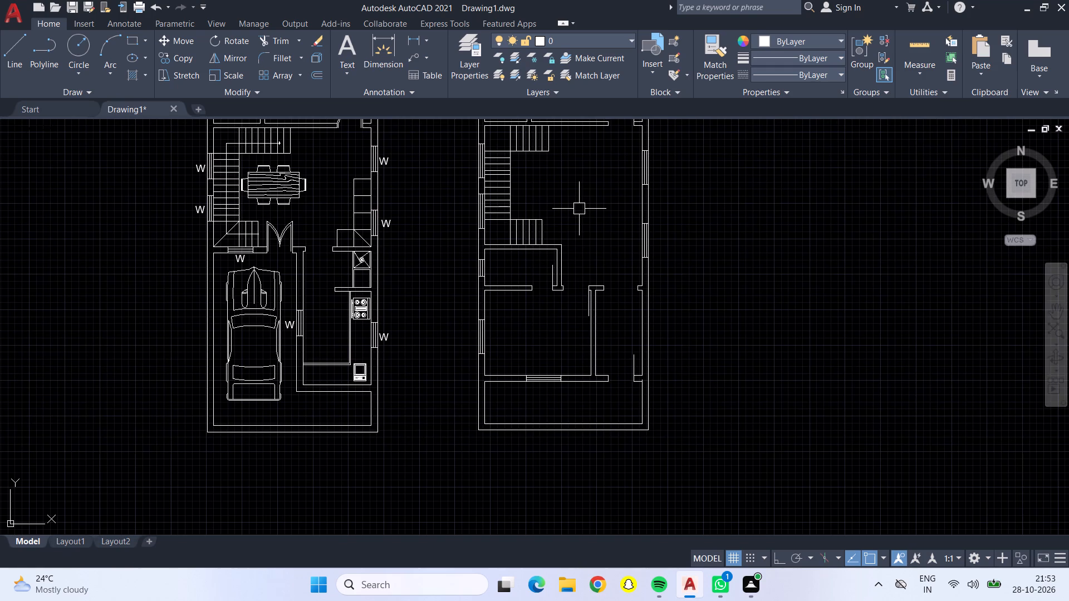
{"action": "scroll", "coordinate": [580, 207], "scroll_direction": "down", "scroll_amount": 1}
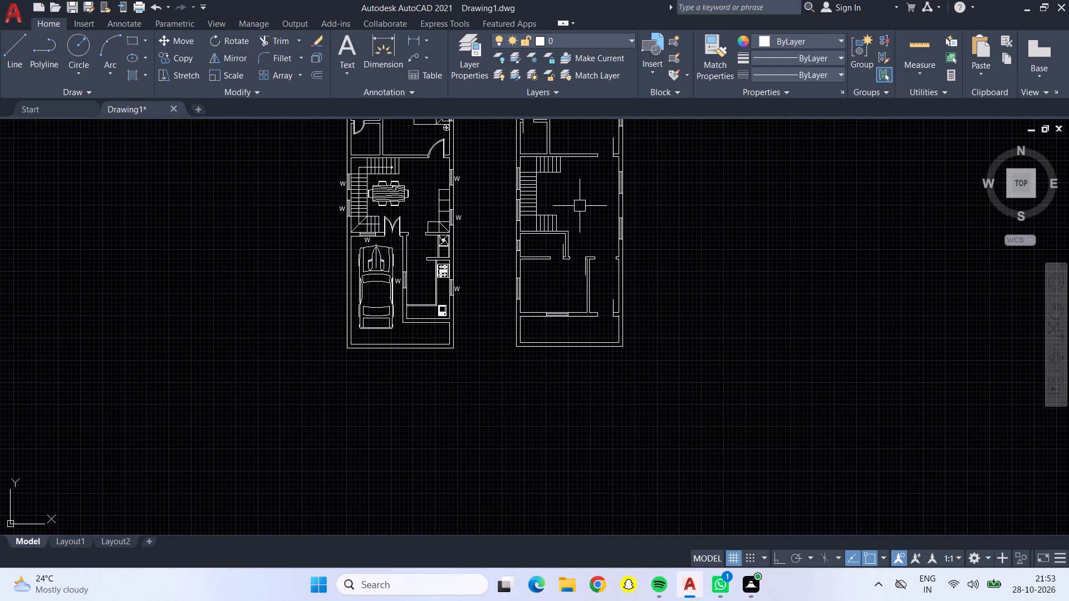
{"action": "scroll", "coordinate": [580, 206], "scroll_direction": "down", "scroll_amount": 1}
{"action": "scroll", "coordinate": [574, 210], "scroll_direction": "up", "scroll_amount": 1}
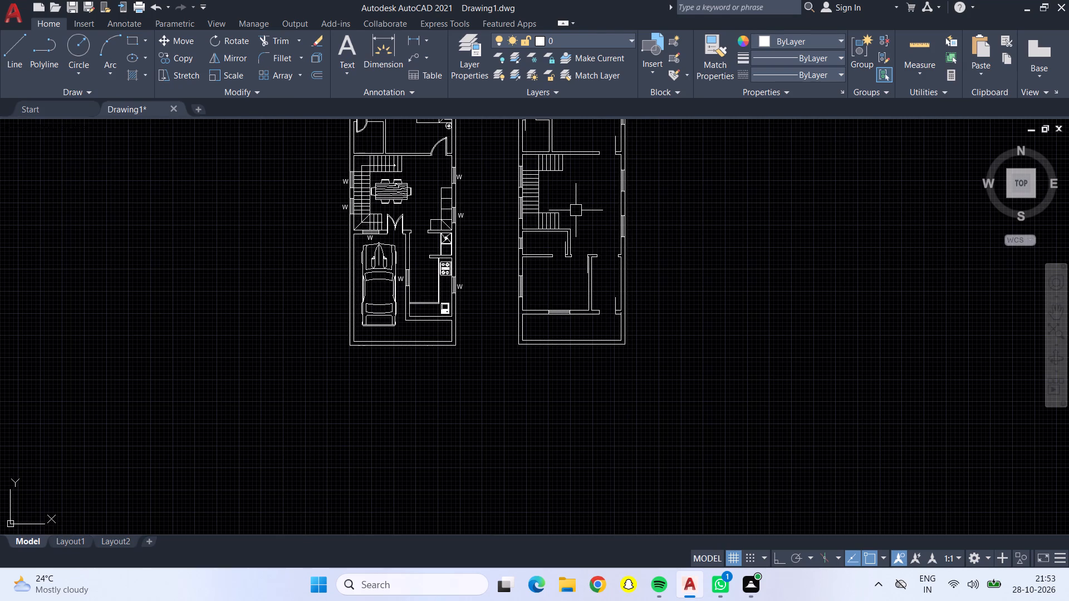
Draw a circle at the upper-right room's bottom doorway, centred on the door leaf's base and reaching the opposite jamb.
{"action": "middle_click_drag", "start_coordinate": [577, 210], "coordinate": [506, 225]}
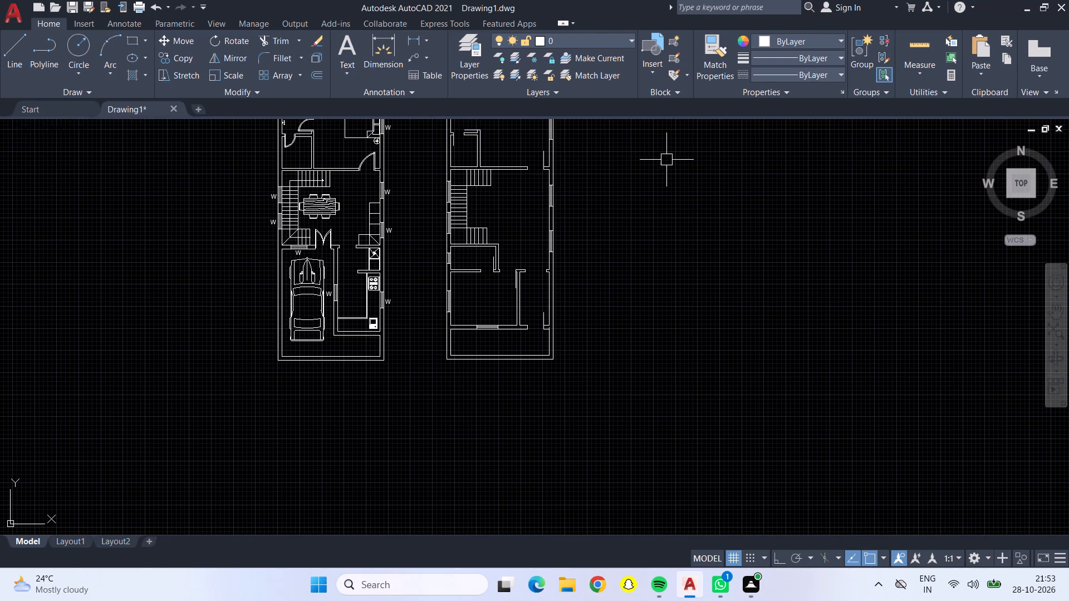
{"action": "middle_click_drag", "start_coordinate": [734, 142], "coordinate": [712, 217]}
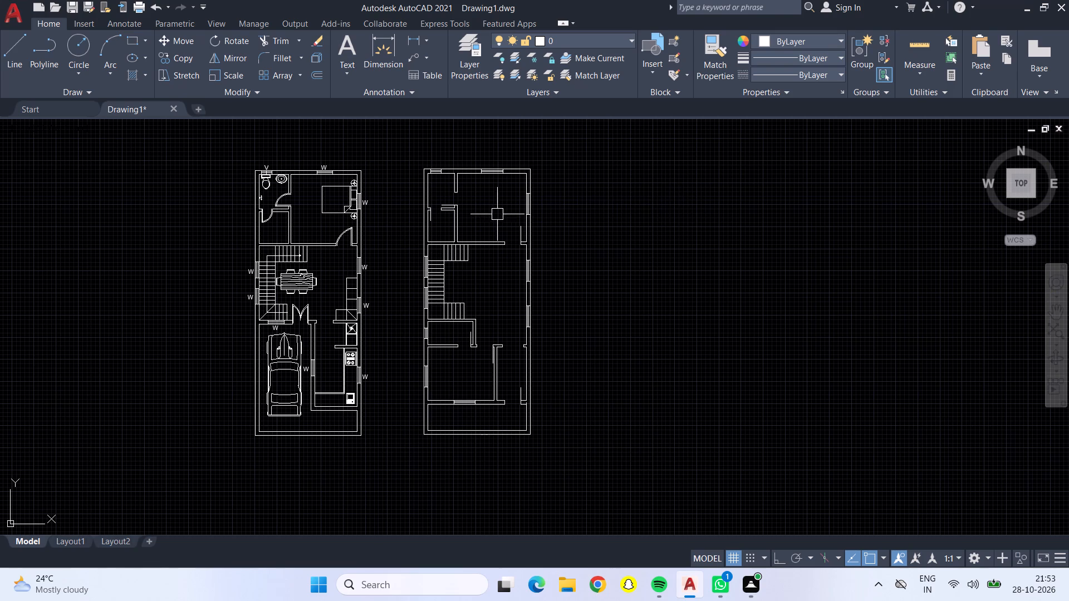
{"action": "scroll", "coordinate": [464, 205], "scroll_direction": "up", "scroll_amount": 1}
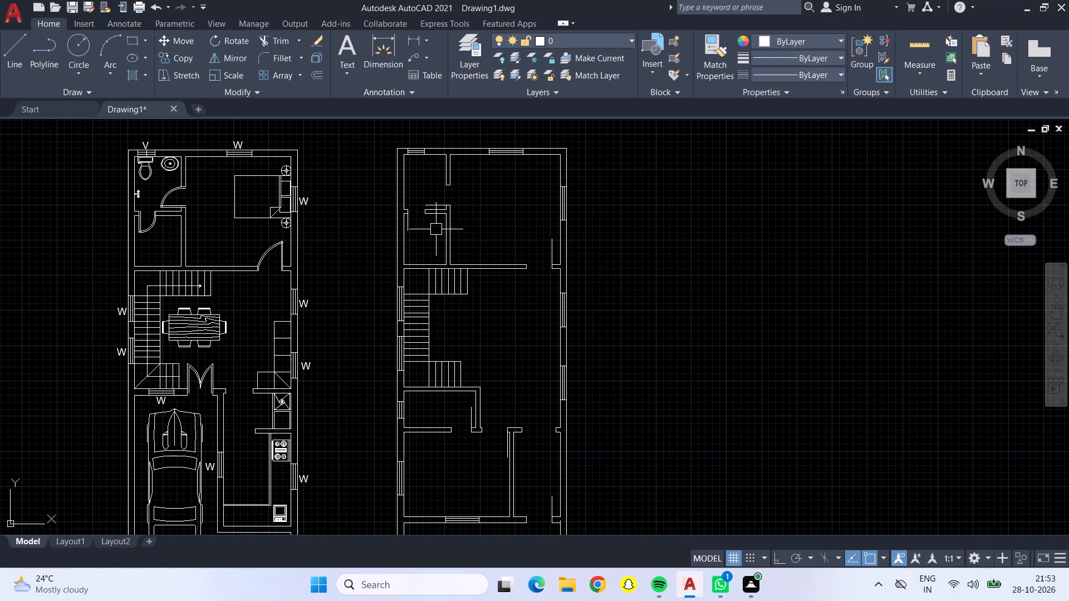
{"action": "left_click", "coordinate": [76, 53]}
{"action": "scroll", "coordinate": [537, 263], "scroll_direction": "up", "scroll_amount": 3}
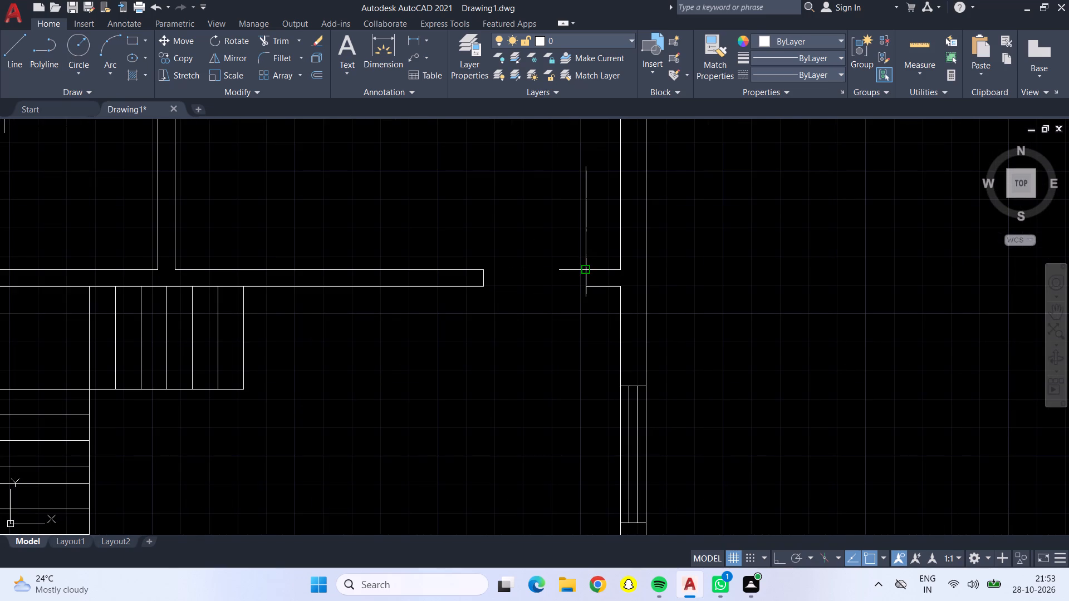
{"action": "left_click", "coordinate": [584, 269]}
{"action": "left_click", "coordinate": [484, 267]}
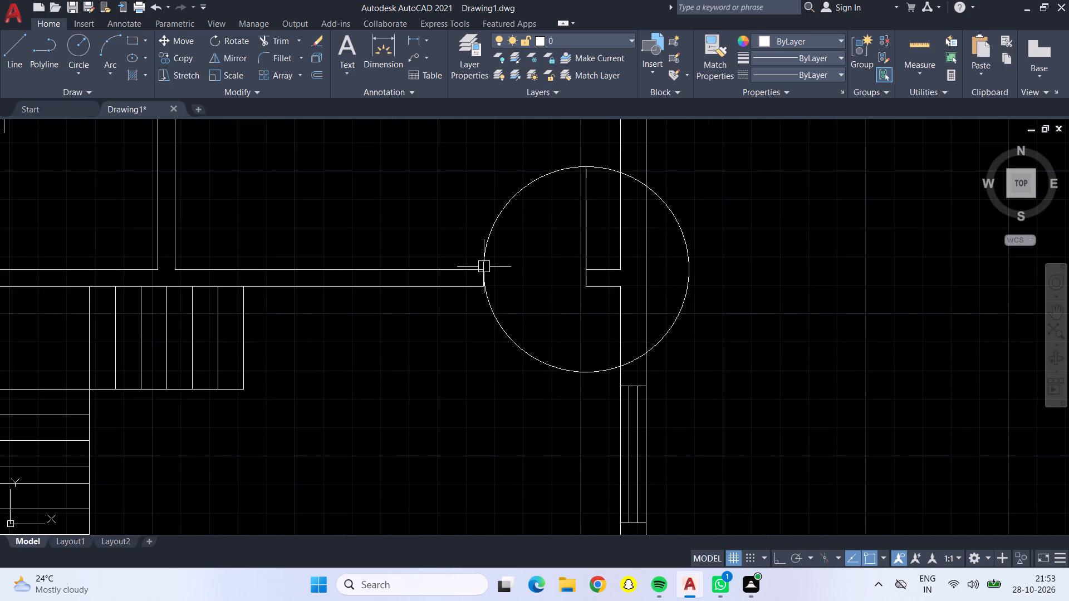
Draw a circle at the doorway between the two upper-left small rooms, centred on the leaf's base and reaching the opposite jamb.
{"action": "scroll", "coordinate": [440, 242], "scroll_direction": "down", "scroll_amount": 2}
{"action": "middle_click_drag", "start_coordinate": [432, 189], "coordinate": [472, 280]}
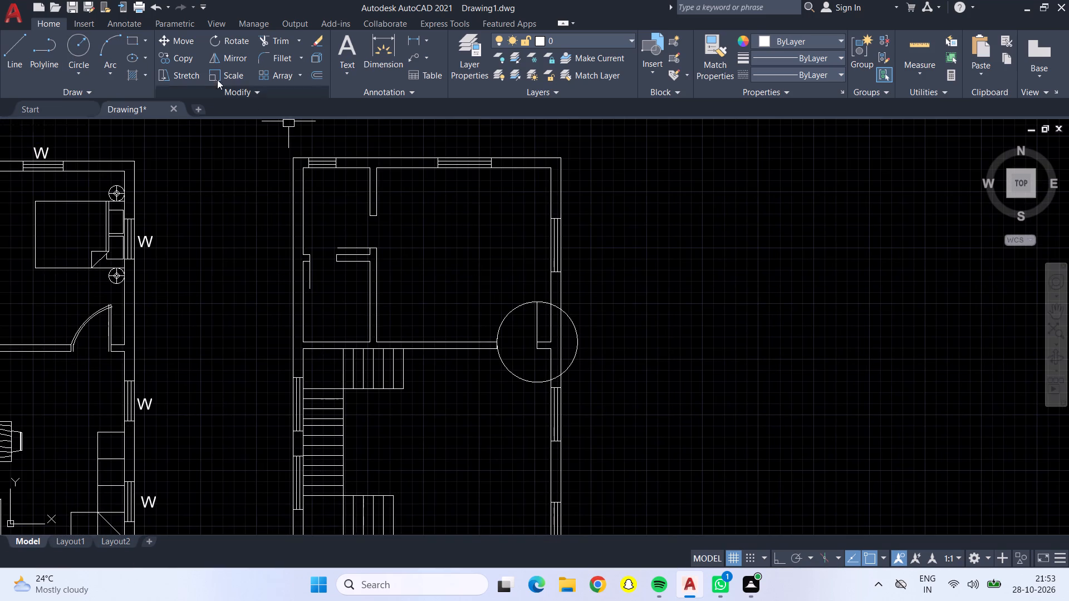
{"action": "left_click", "coordinate": [81, 38]}
{"action": "scroll", "coordinate": [315, 245], "scroll_direction": "up", "scroll_amount": 3}
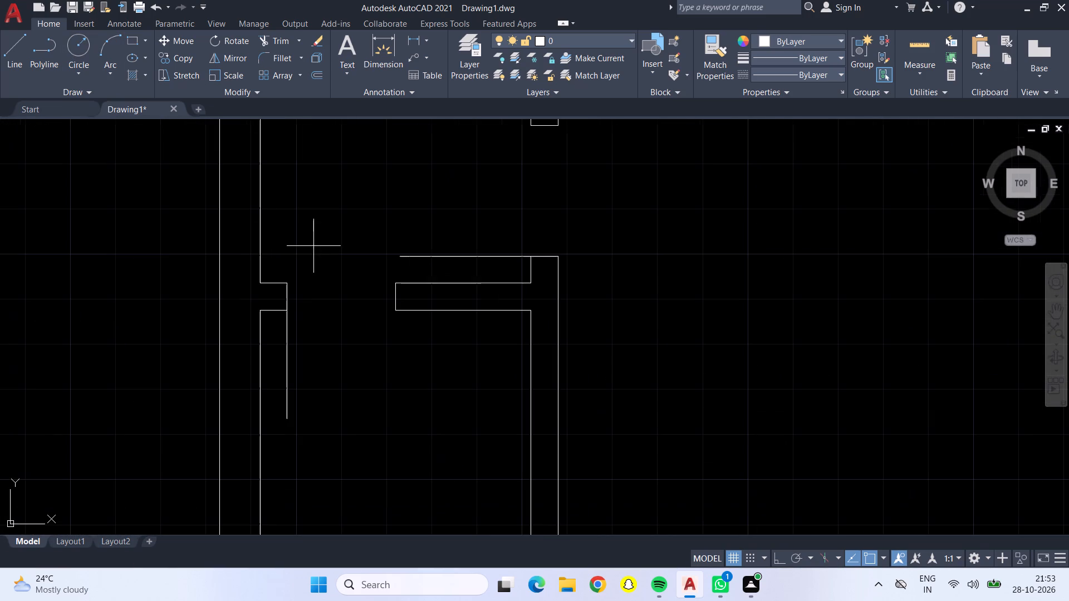
{"action": "left_click", "coordinate": [286, 311]}
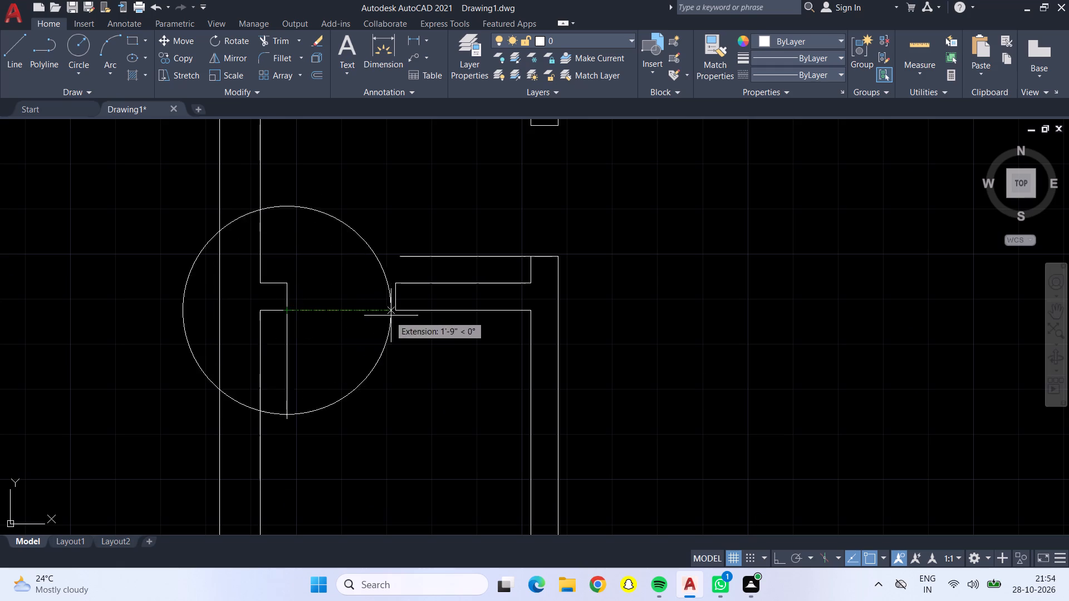
{"action": "left_click", "coordinate": [398, 310]}
Draw a circle at the doorway between the upper-left small room and the large room, centred on the horizontal leaf's wall-end corner, reaching the opposite jamb.
{"action": "scroll", "coordinate": [393, 292], "scroll_direction": "down", "scroll_amount": 2}
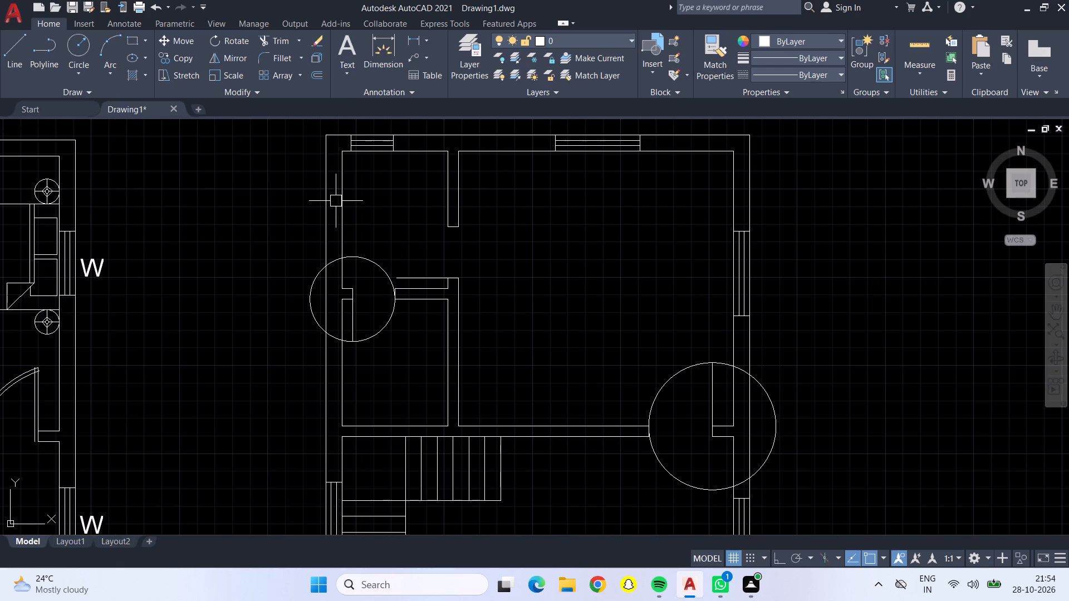
{"action": "left_click", "coordinate": [81, 44]}
{"action": "scroll", "coordinate": [442, 282], "scroll_direction": "up", "scroll_amount": 3}
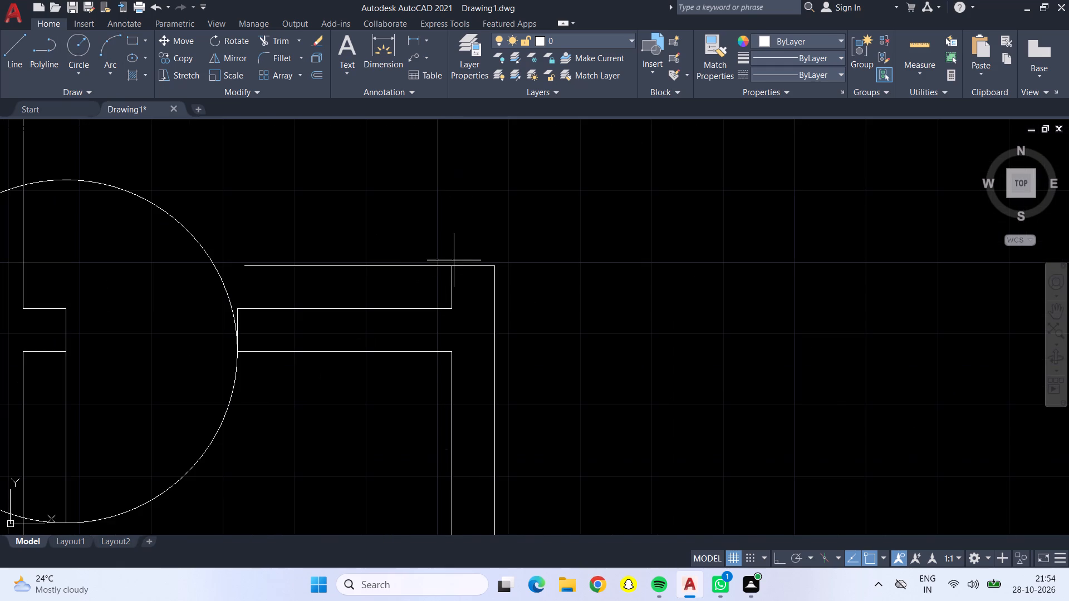
{"action": "left_click", "coordinate": [451, 264]}
{"action": "scroll", "coordinate": [458, 229], "scroll_direction": "down", "scroll_amount": 2}
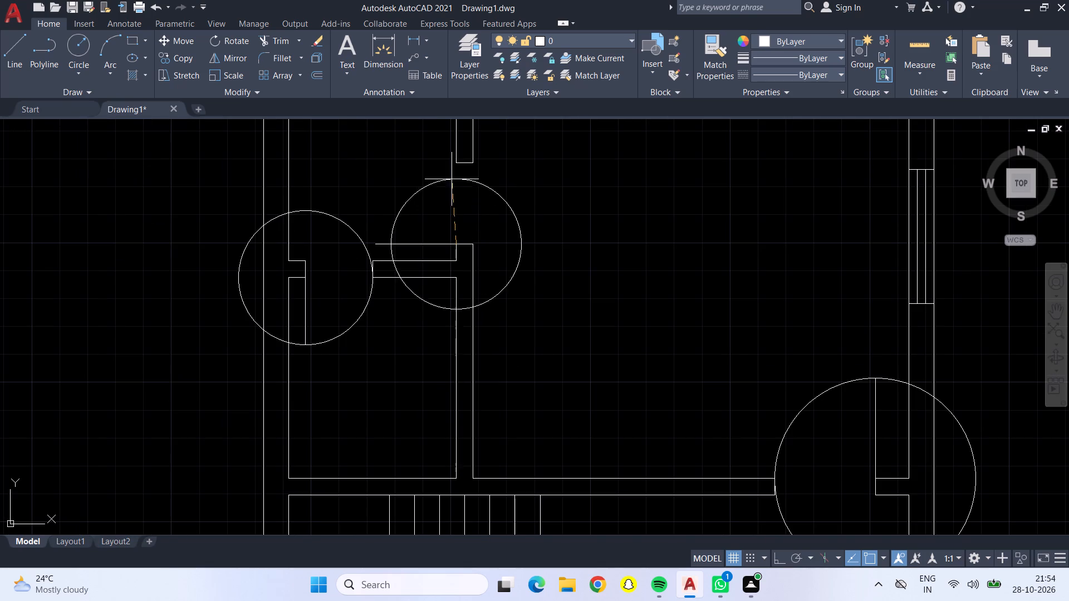
{"action": "left_click", "coordinate": [455, 164]}
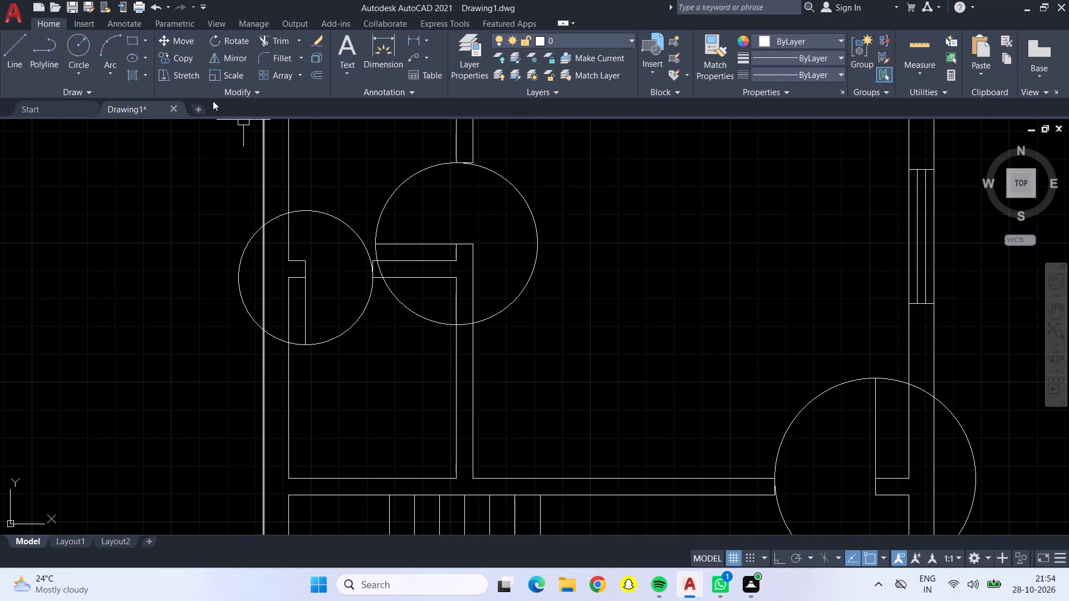
Draw a circle at the doorway of the small room below the staircase, centred on the leaf's base and reaching the opposite jamb.
{"action": "left_click", "coordinate": [84, 41]}
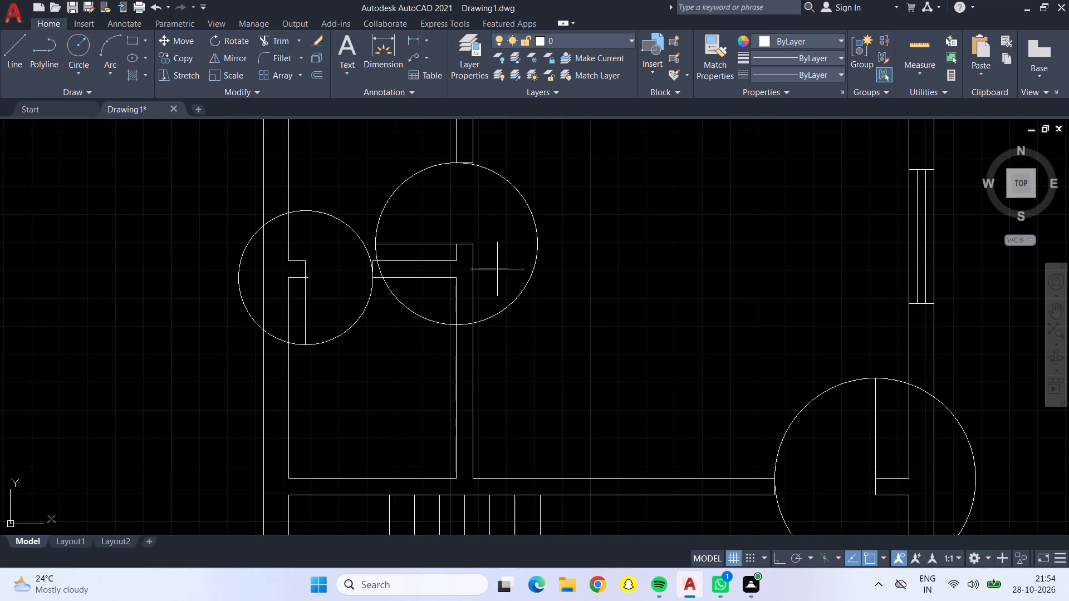
{"action": "middle_click_drag", "start_coordinate": [600, 352], "coordinate": [607, 144]}
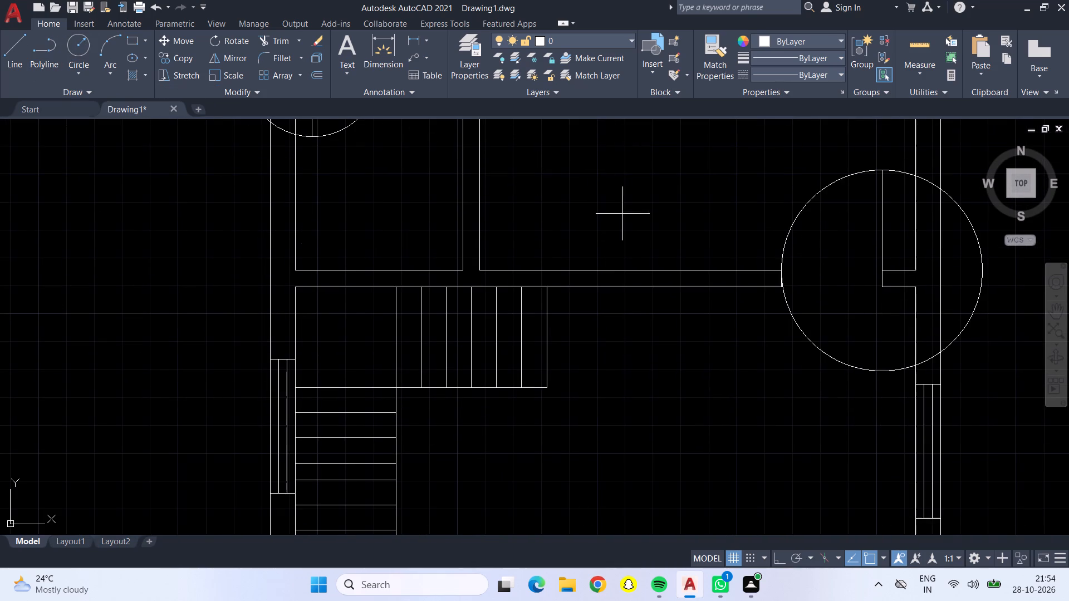
{"action": "middle_click_drag", "start_coordinate": [676, 356], "coordinate": [677, 193]}
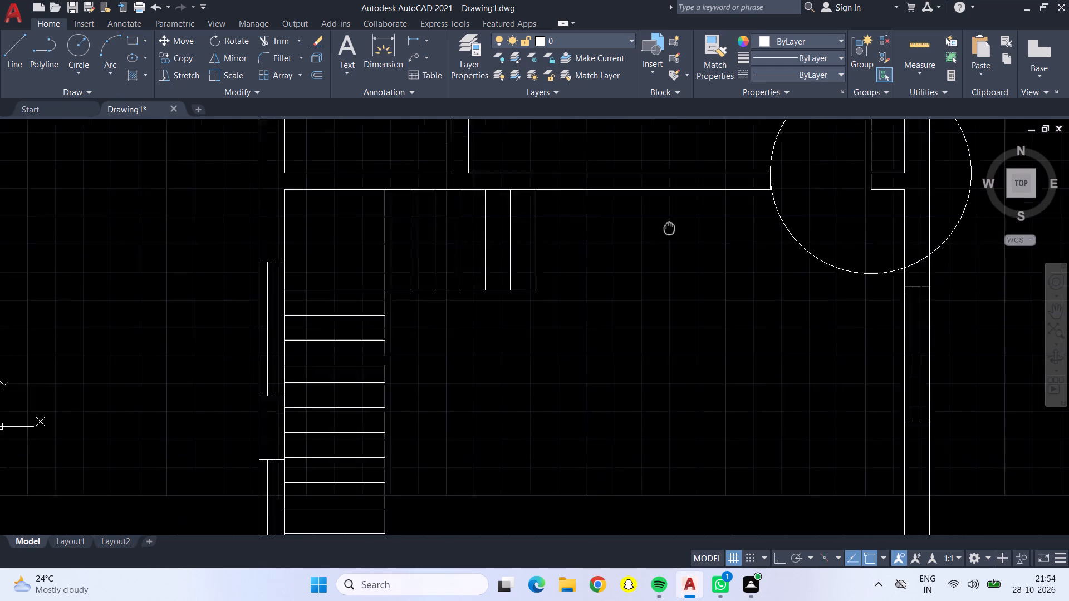
{"action": "middle_click_drag", "start_coordinate": [677, 193], "coordinate": [695, 81]}
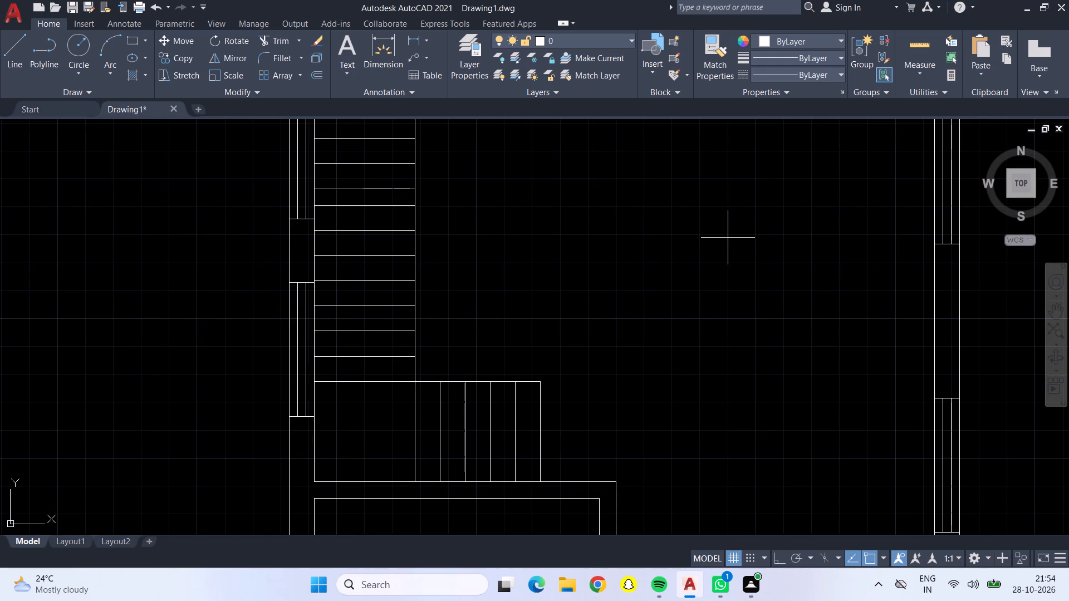
{"action": "scroll", "coordinate": [727, 237], "scroll_direction": "down", "scroll_amount": 1}
{"action": "middle_click_drag", "start_coordinate": [725, 243], "coordinate": [690, 73]}
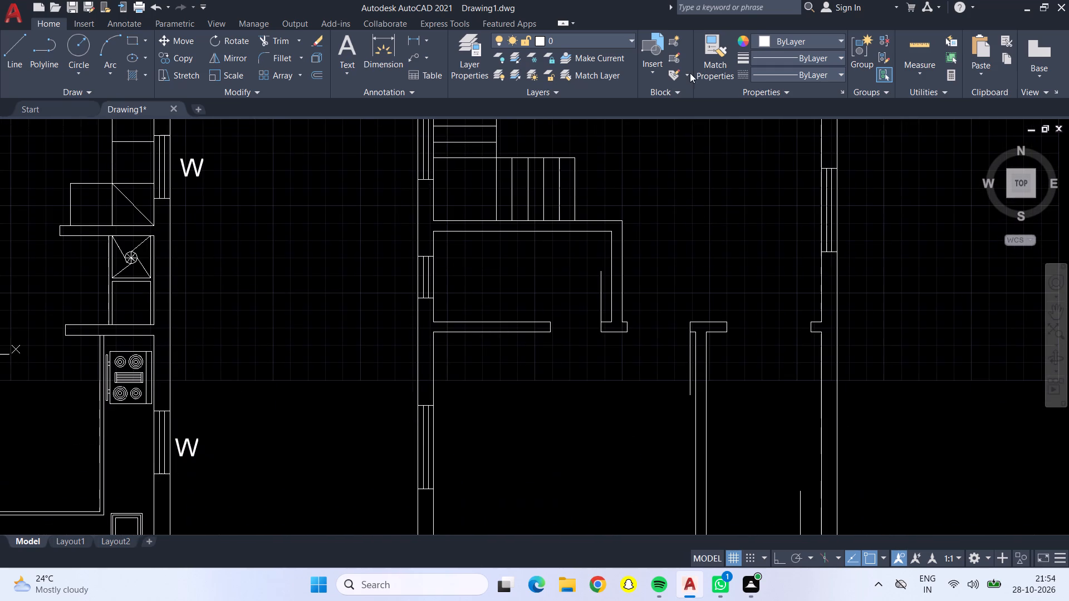
{"action": "scroll", "coordinate": [607, 322], "scroll_direction": "up", "scroll_amount": 3}
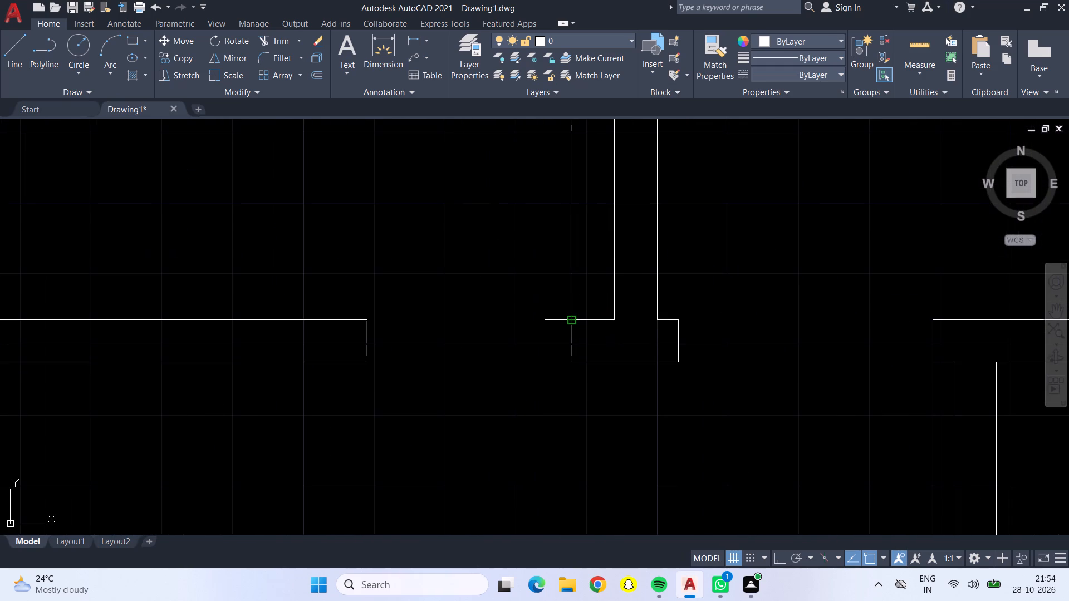
{"action": "left_click", "coordinate": [573, 321]}
{"action": "left_click", "coordinate": [368, 321]}
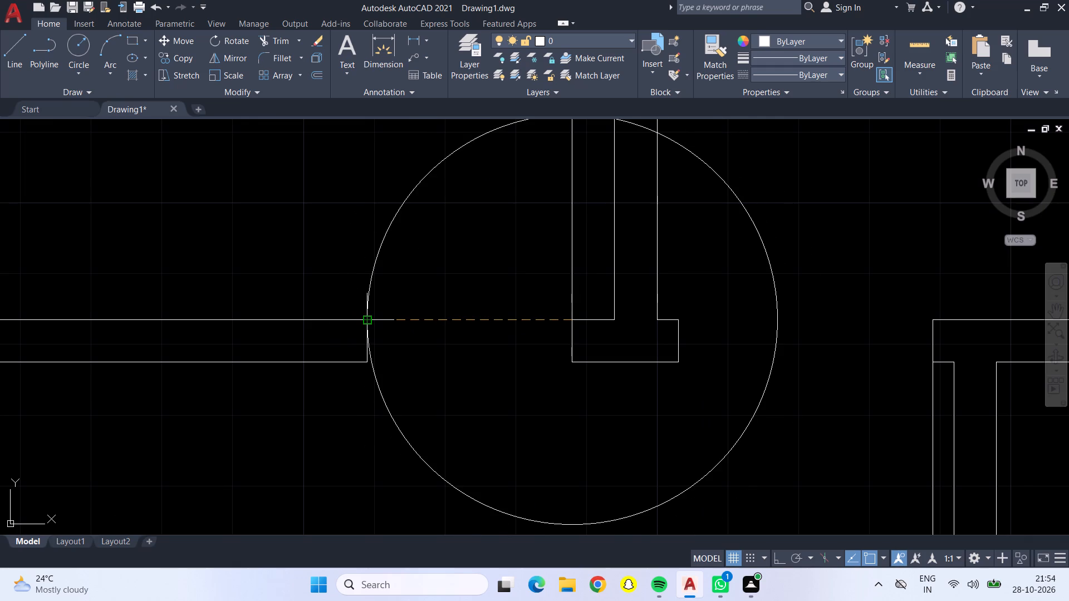
Draw a circle at the doorway of the lower-left room, centred on the leaf's base and reaching the facing wall stub's corner.
{"action": "scroll", "coordinate": [396, 306], "scroll_direction": "down", "scroll_amount": 2}
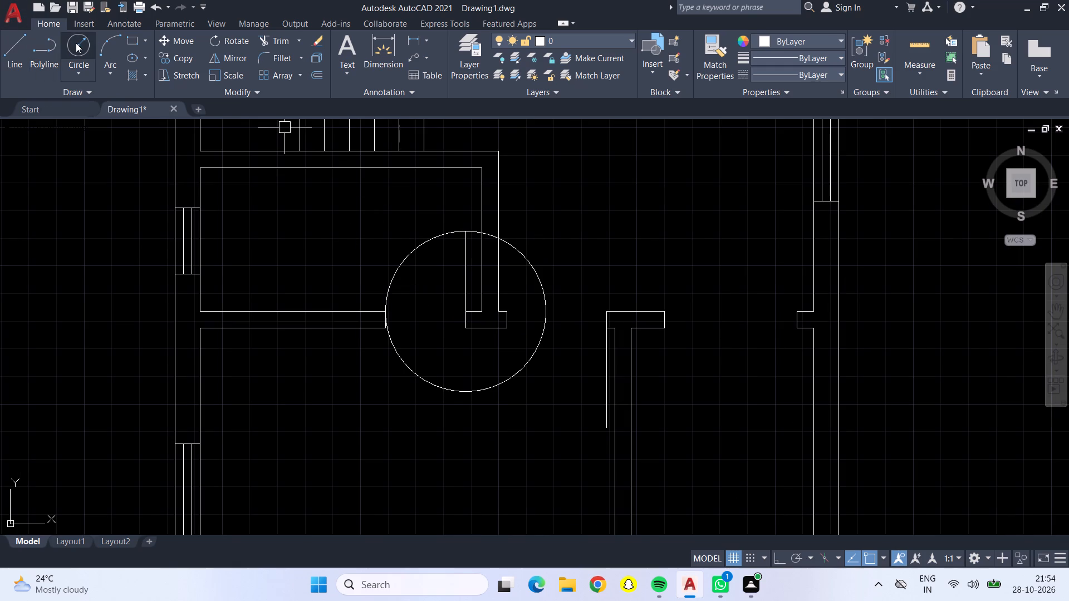
{"action": "left_click_drag", "start_coordinate": [76, 43], "coordinate": [81, 43]}
{"action": "scroll", "coordinate": [596, 332], "scroll_direction": "up", "scroll_amount": 2}
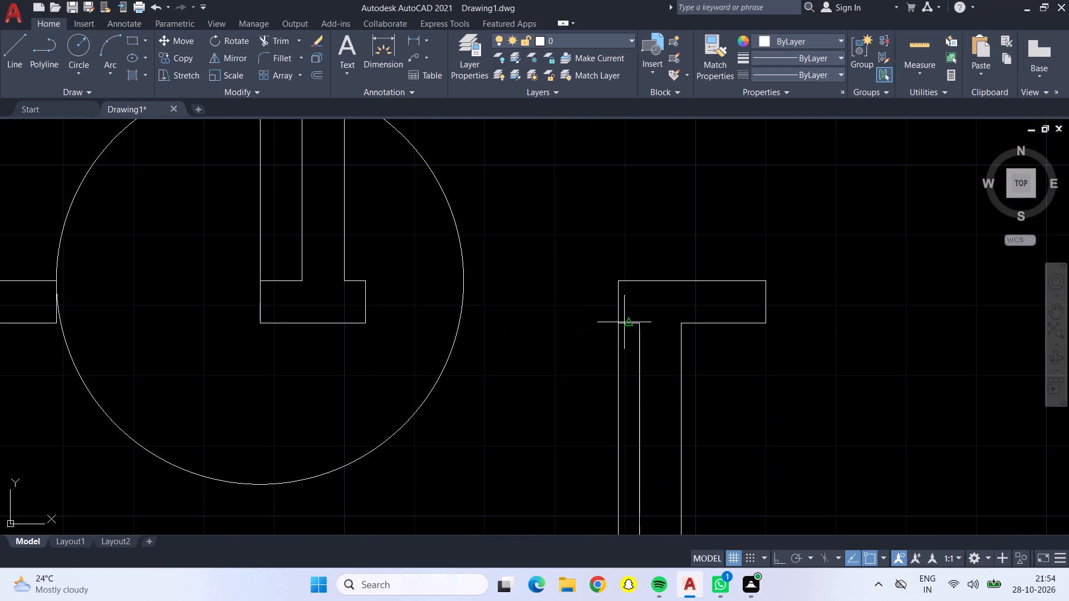
{"action": "left_click_drag", "start_coordinate": [619, 320], "coordinate": [587, 316]}
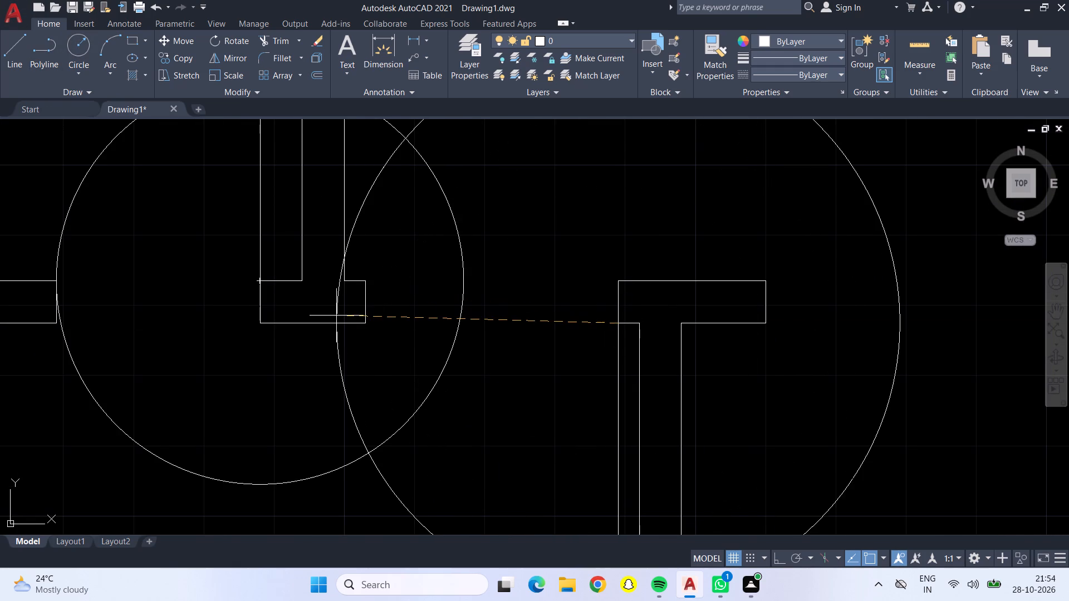
{"action": "left_click", "coordinate": [369, 324]}
Draw a circle of about 3' radius at the plan's bottom doorway, centred on the leaf's base and reaching the opposite jamb.
{"action": "scroll", "coordinate": [406, 296], "scroll_direction": "down", "scroll_amount": 3}
{"action": "scroll", "coordinate": [408, 226], "scroll_direction": "down", "scroll_amount": 2}
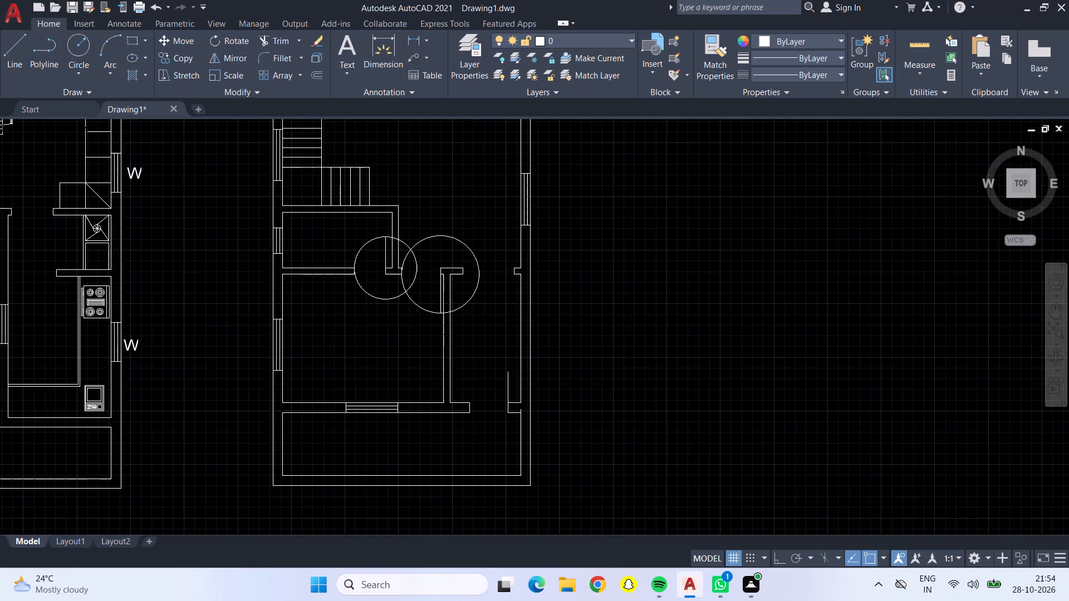
{"action": "left_click", "coordinate": [75, 43]}
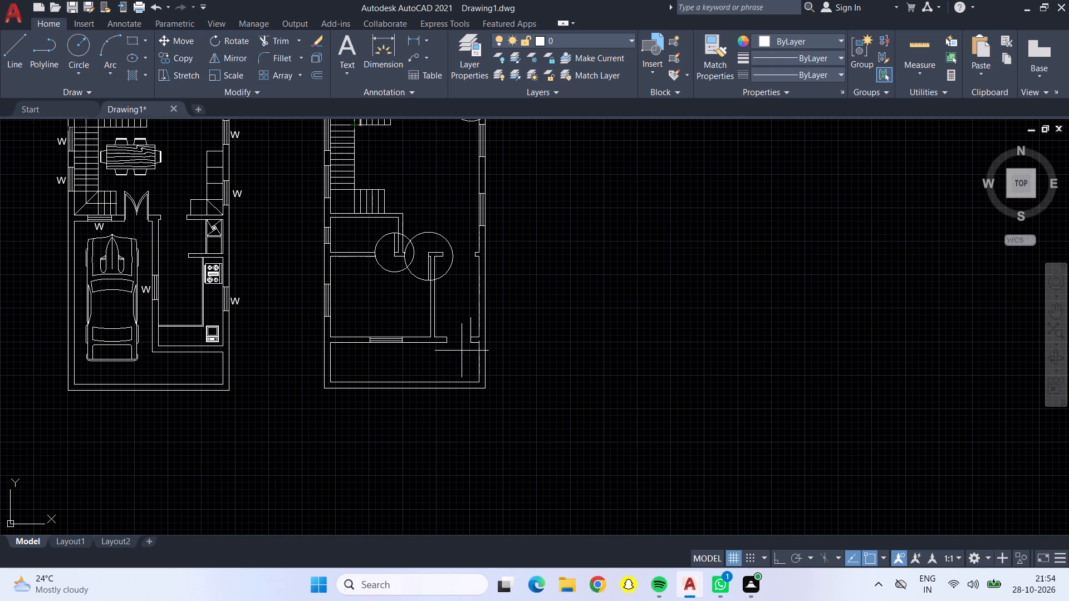
{"action": "scroll", "coordinate": [465, 338], "scroll_direction": "up", "scroll_amount": 5}
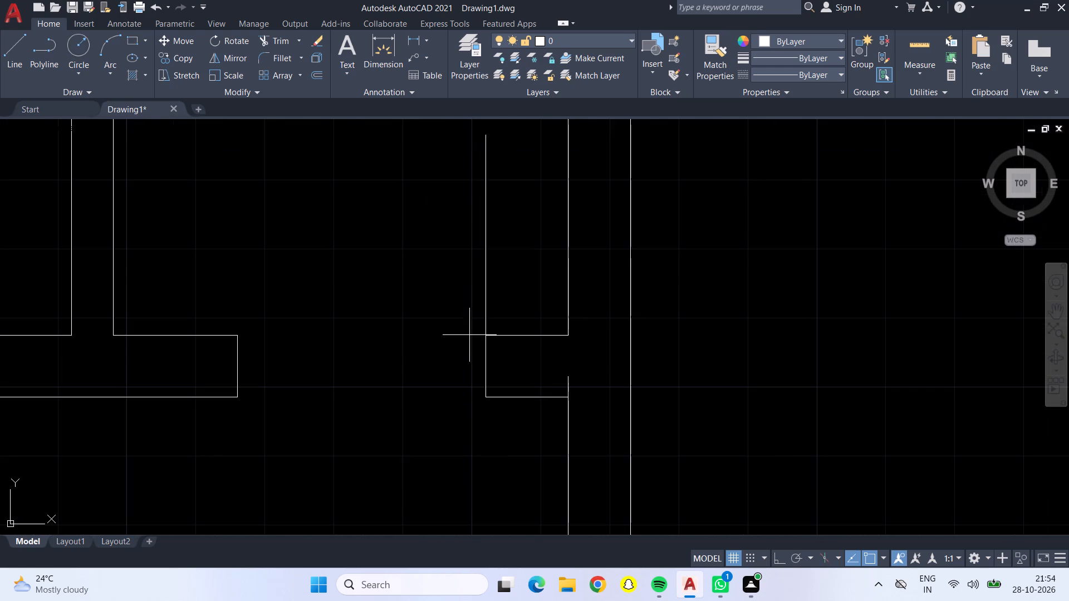
{"action": "left_click", "coordinate": [483, 335]}
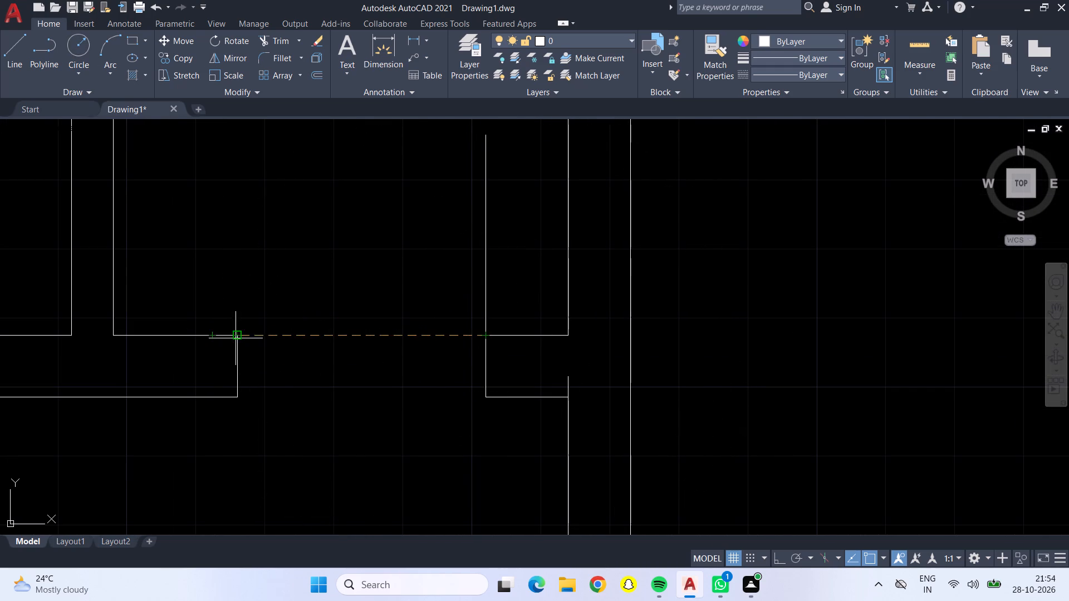
{"action": "left_click", "coordinate": [236, 338]}
Stretch the bottom doorway's vertical leaf line up to the top of its circle, making it 3' long.
{"action": "scroll", "coordinate": [270, 329], "scroll_direction": "down", "scroll_amount": 1}
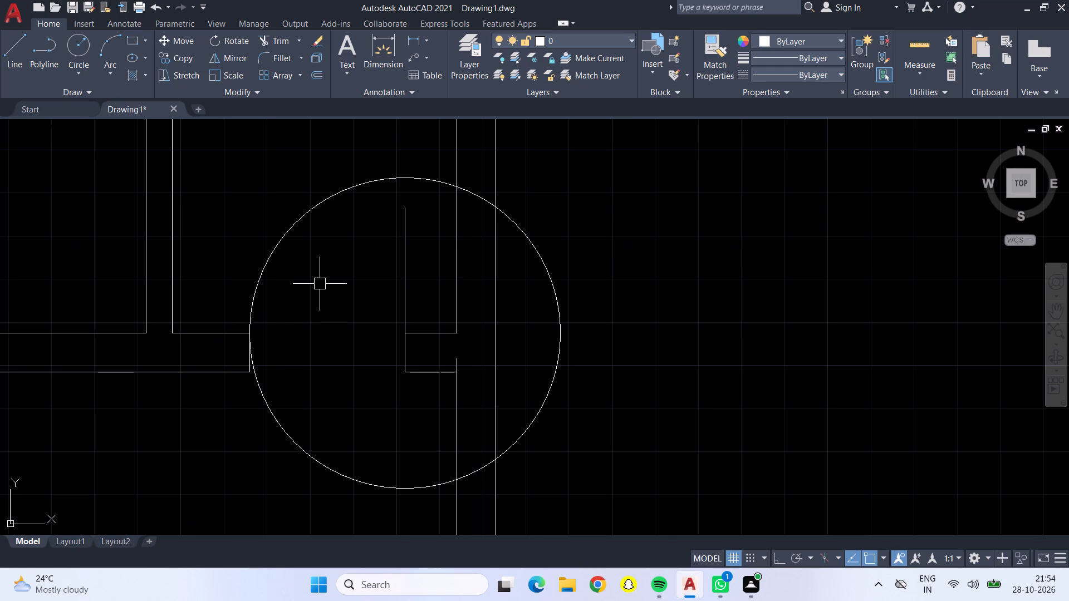
{"action": "triple_click", "coordinate": [404, 212]}
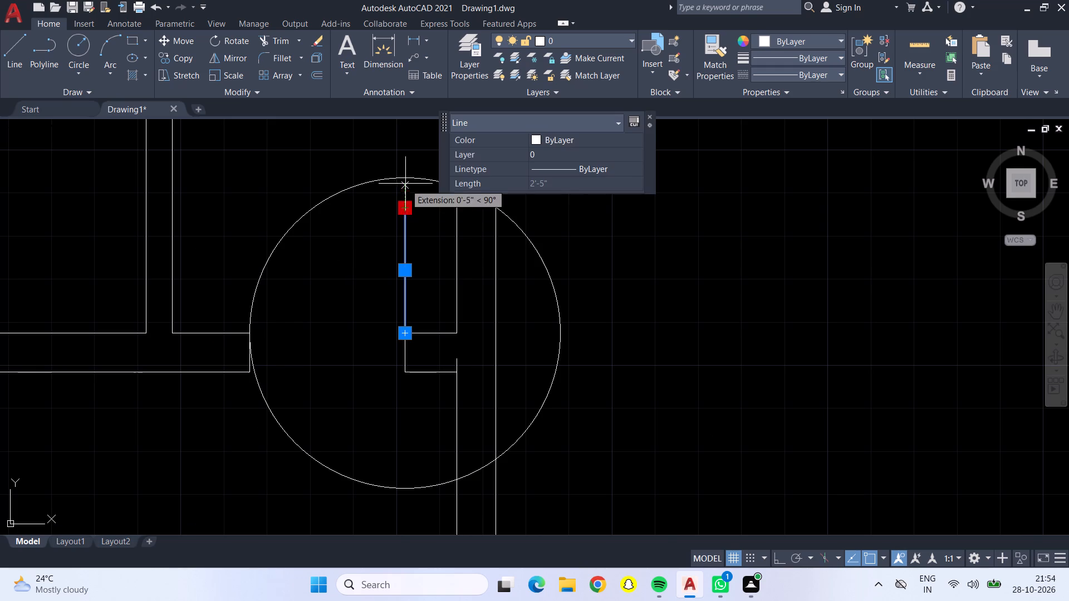
{"action": "left_click", "coordinate": [405, 177]}
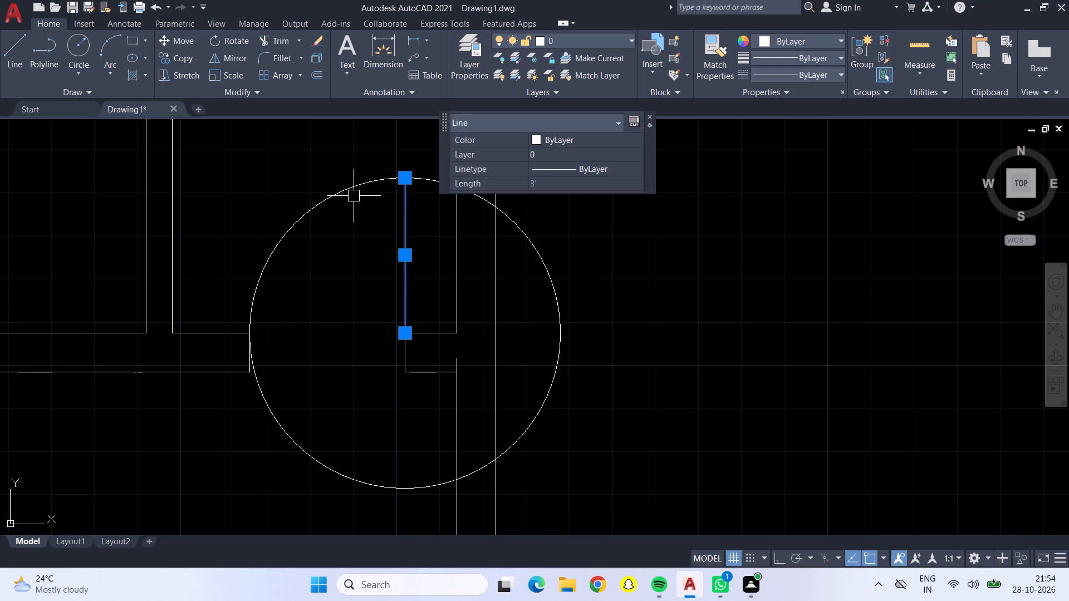
{"action": "key", "text": "Return"}
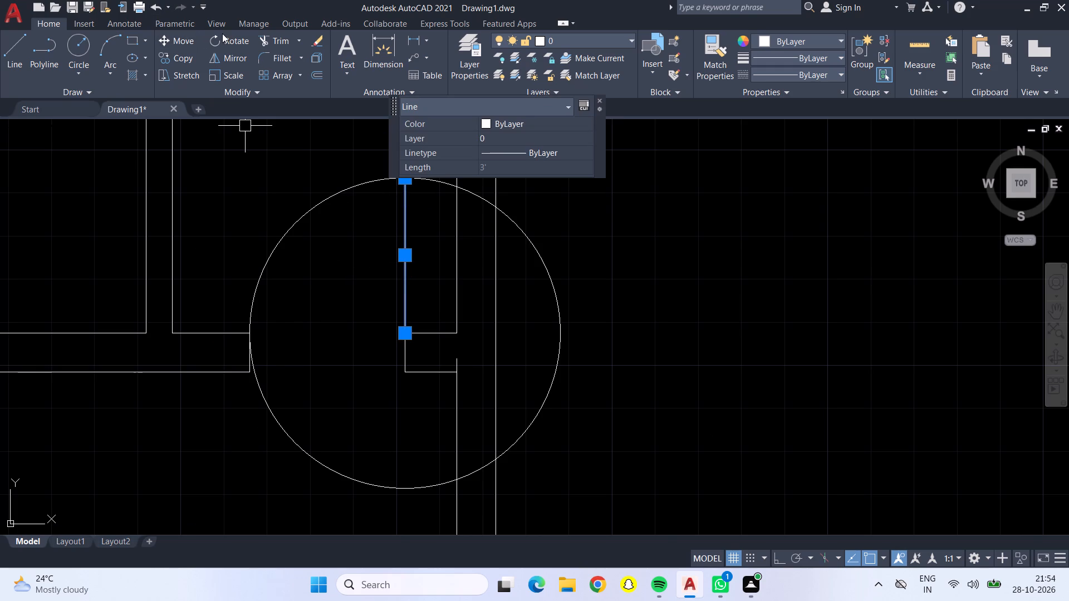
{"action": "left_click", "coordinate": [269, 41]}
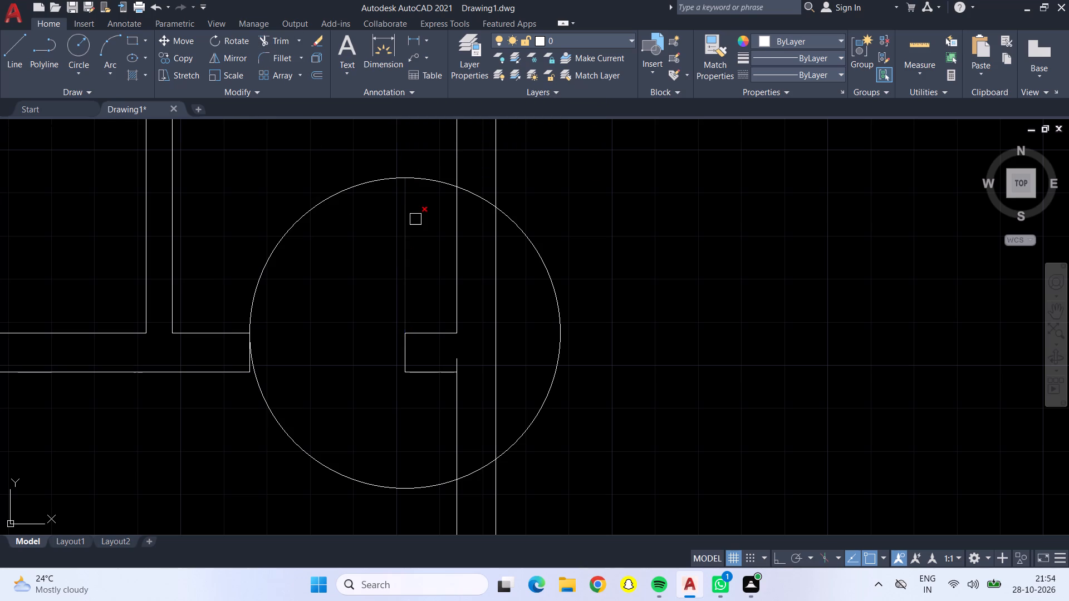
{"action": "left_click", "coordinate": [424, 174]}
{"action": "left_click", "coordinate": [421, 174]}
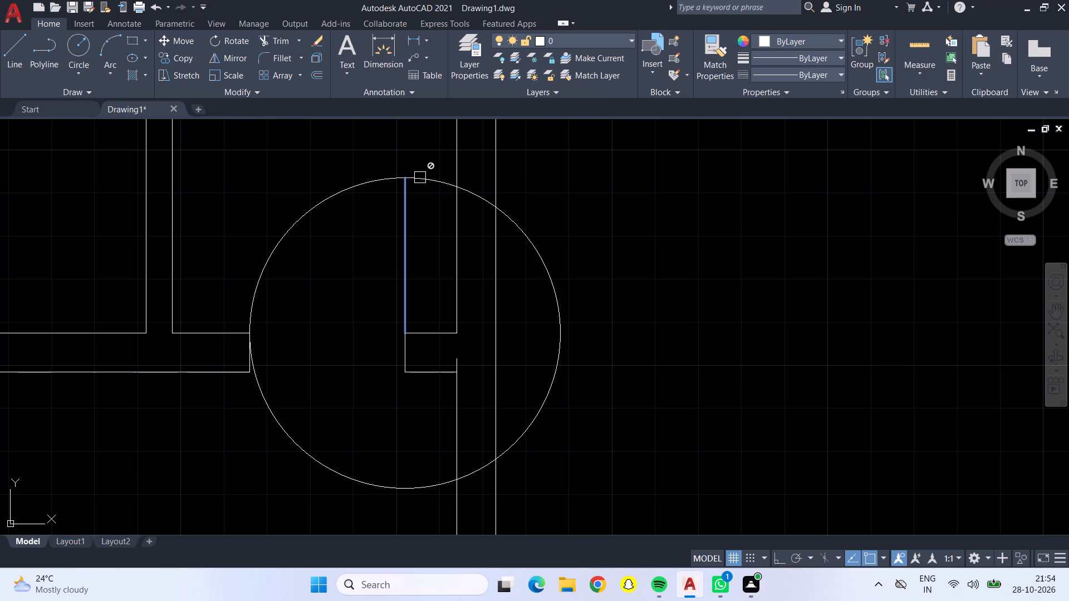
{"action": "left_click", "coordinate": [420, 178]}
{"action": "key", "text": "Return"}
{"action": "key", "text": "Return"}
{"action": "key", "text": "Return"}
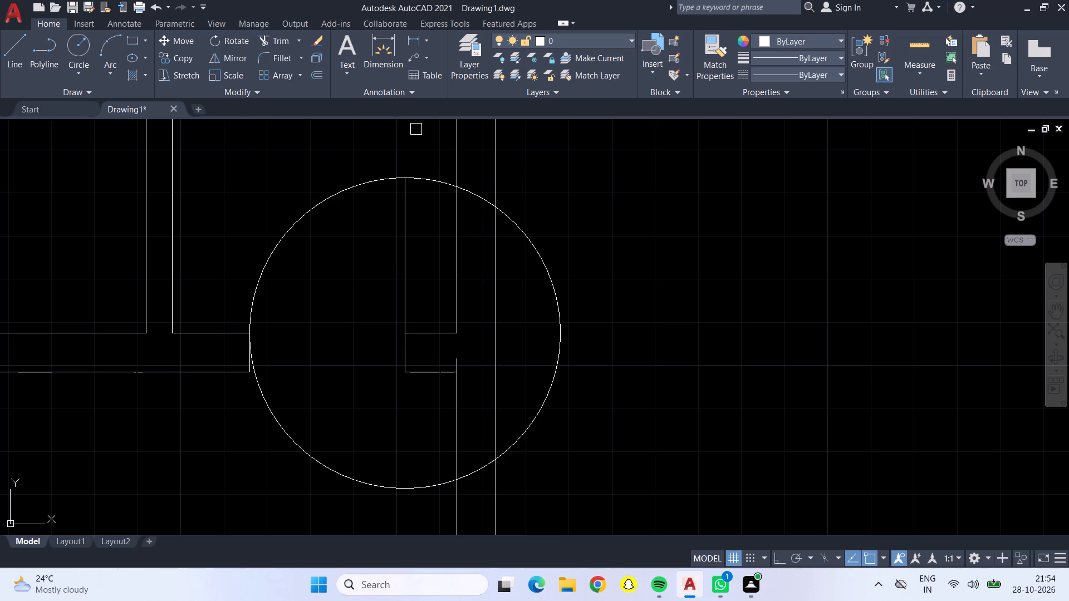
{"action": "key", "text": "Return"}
Trim the bottom doorway's circle to its upper-left quarter swing and remove the overrunning inner wall line beside the door.
{"action": "left_click", "coordinate": [273, 39]}
{"action": "left_click", "coordinate": [424, 180]}
{"action": "left_click", "coordinate": [467, 196]}
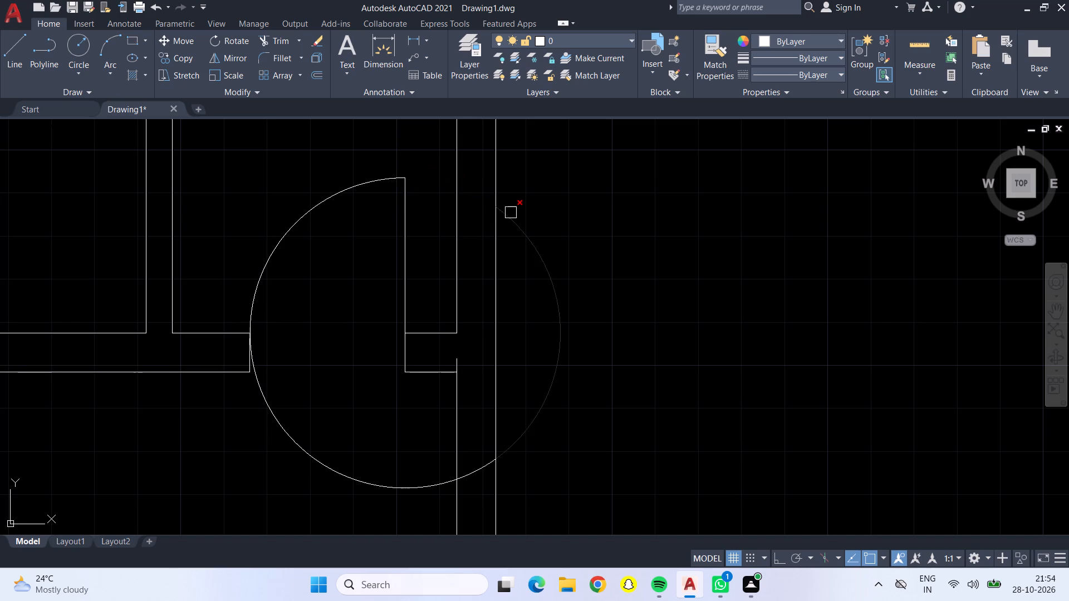
{"action": "left_click", "coordinate": [511, 214]}
{"action": "left_click", "coordinate": [315, 456]}
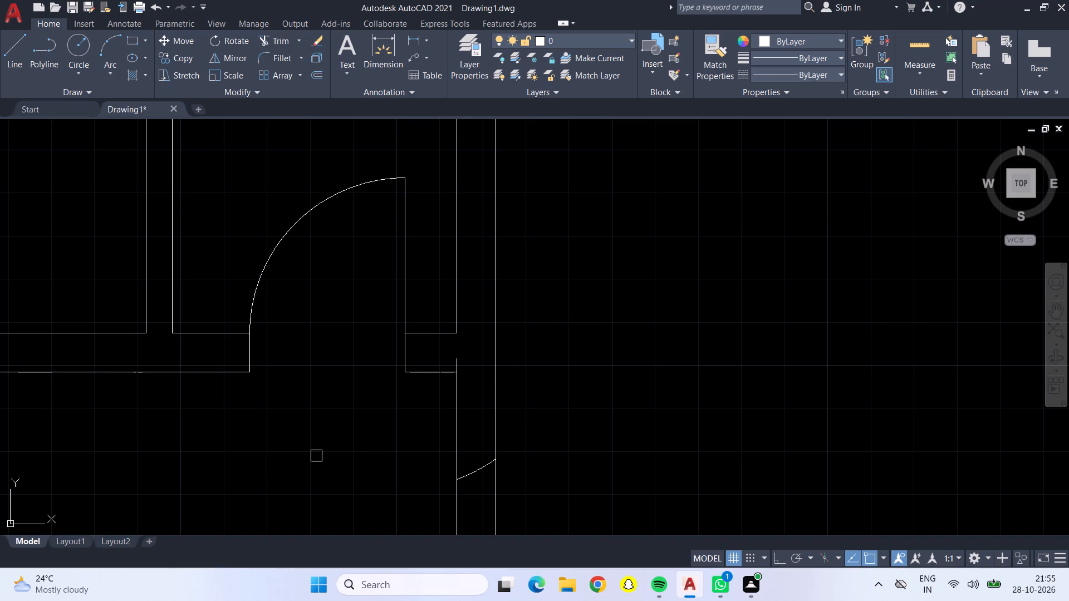
{"action": "left_click", "coordinate": [475, 469]}
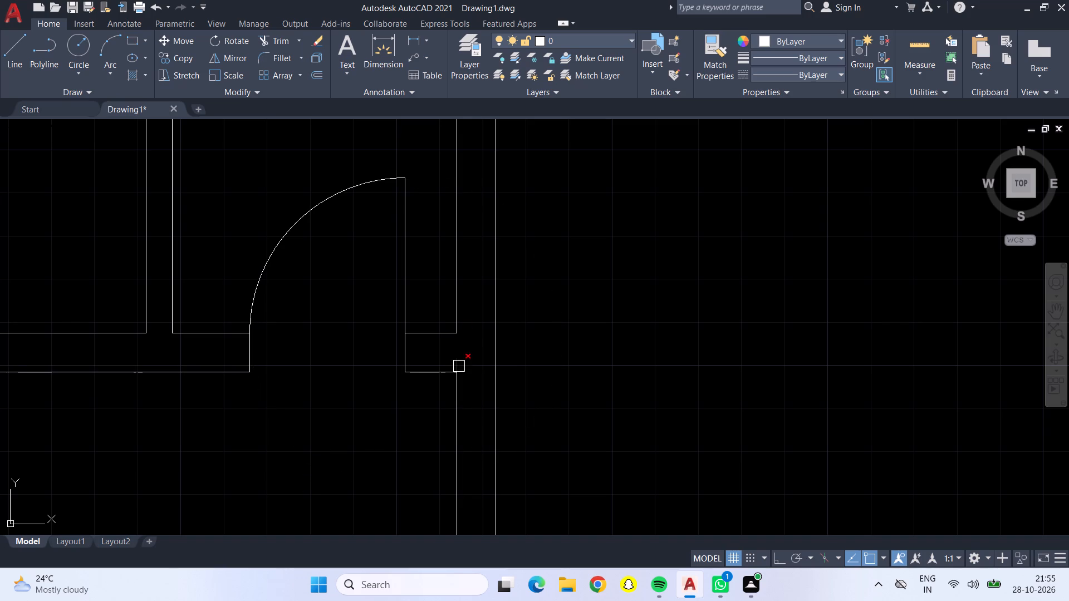
{"action": "left_click", "coordinate": [459, 356]}
Trim the lower-left room's door circle to the lower-left quarter between the wall stub and the leaf's end.
{"action": "scroll", "coordinate": [429, 339], "scroll_direction": "down", "scroll_amount": 3}
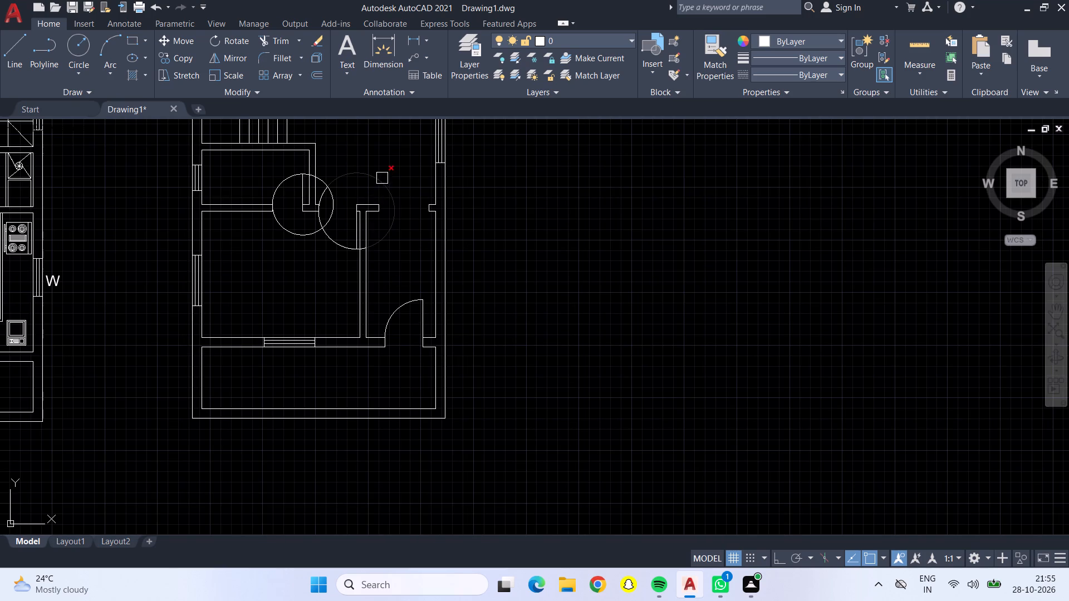
{"action": "scroll", "coordinate": [365, 173], "scroll_direction": "up", "scroll_amount": 2}
{"action": "left_click", "coordinate": [365, 173]}
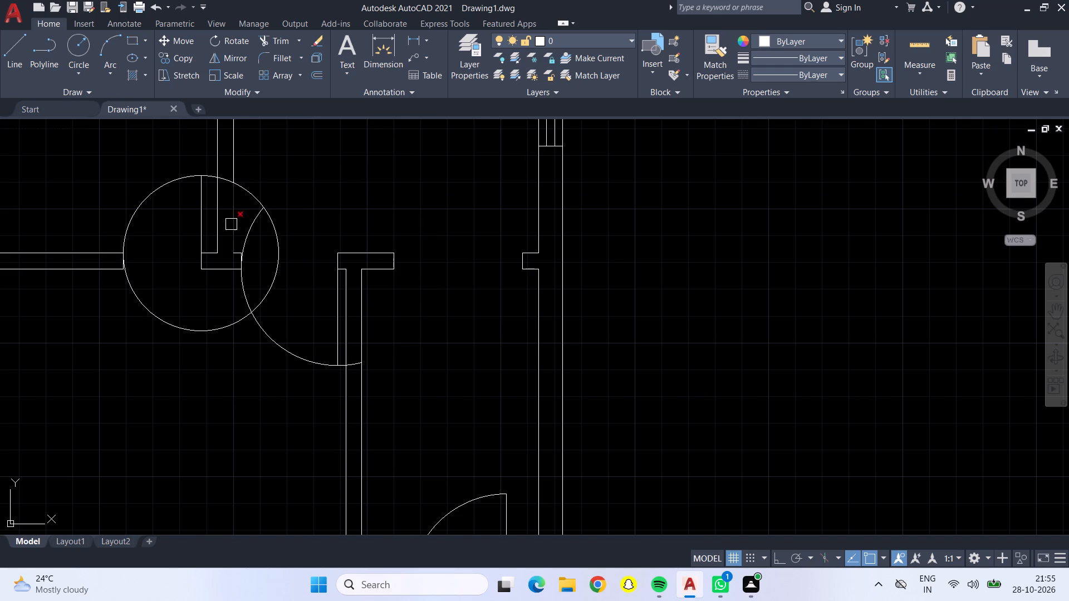
{"action": "left_click", "coordinate": [252, 223]}
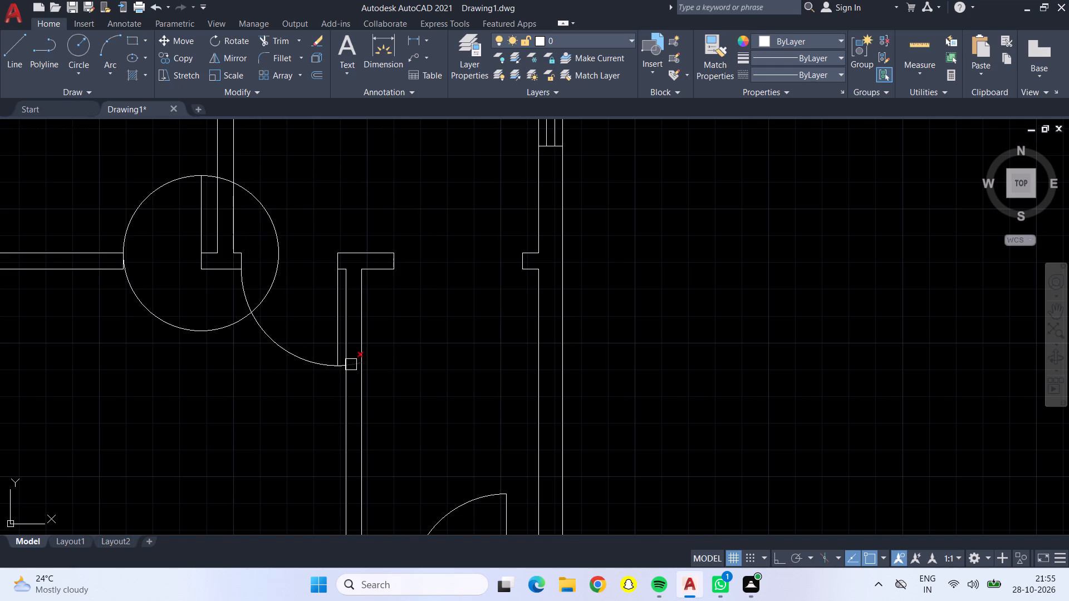
{"action": "scroll", "coordinate": [351, 364], "scroll_direction": "up", "scroll_amount": 2}
{"action": "left_click", "coordinate": [351, 364]}
{"action": "left_click", "coordinate": [334, 364]}
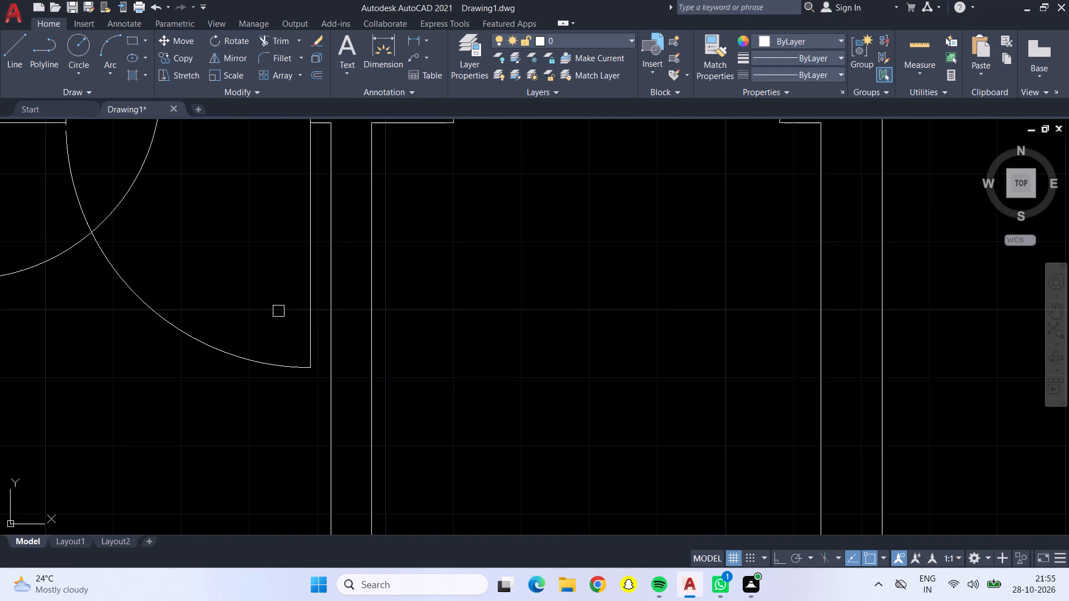
Trim the door circle of the small room below the staircase to its upper-left quarter, ending at the leaf's tip.
{"action": "left_click_drag", "start_coordinate": [121, 189], "coordinate": [126, 190]}
{"action": "left_click", "coordinate": [126, 190]}
{"action": "left_click", "coordinate": [131, 192]}
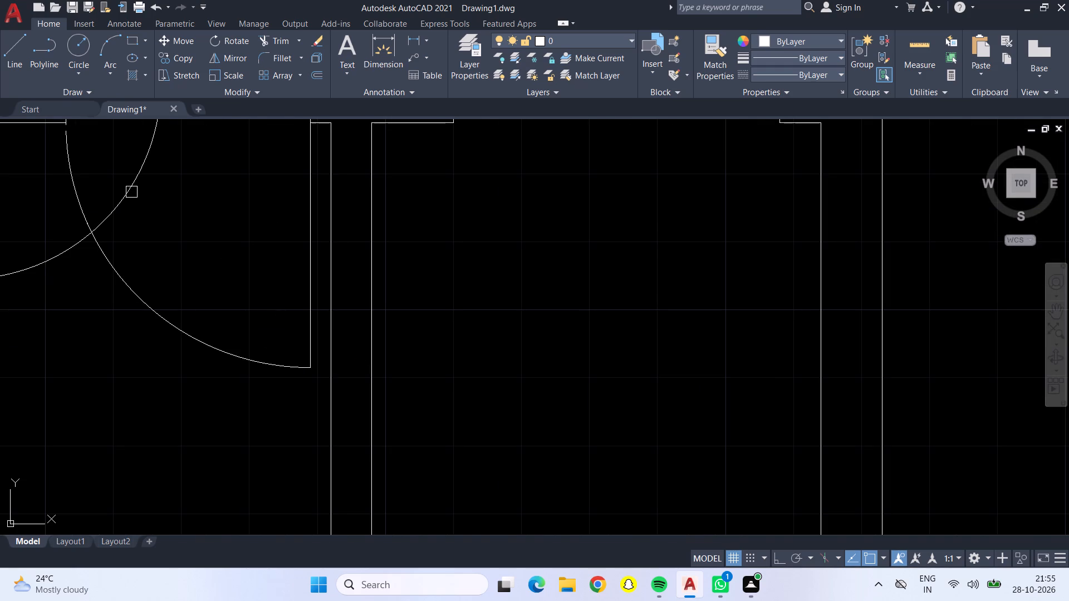
{"action": "scroll", "coordinate": [133, 193], "scroll_direction": "down", "scroll_amount": 3}
{"action": "left_click", "coordinate": [134, 195]}
{"action": "left_click_drag", "start_coordinate": [102, 205], "coordinate": [101, 211]}
{"action": "left_click", "coordinate": [100, 218]}
{"action": "middle_click_drag", "start_coordinate": [97, 200], "coordinate": [220, 351]}
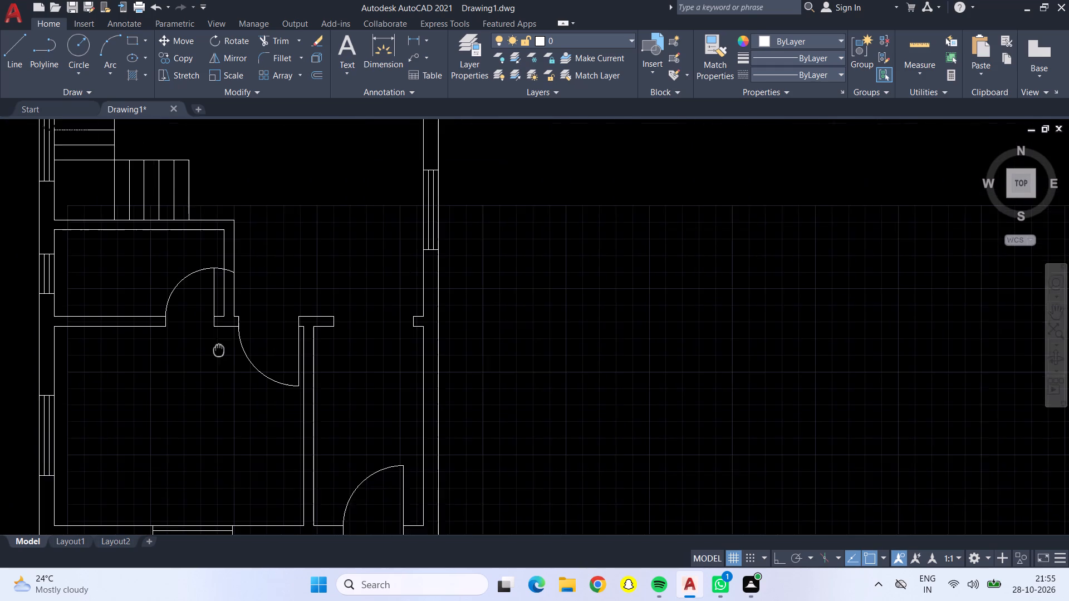
{"action": "middle_click_drag", "start_coordinate": [220, 351], "coordinate": [222, 352]}
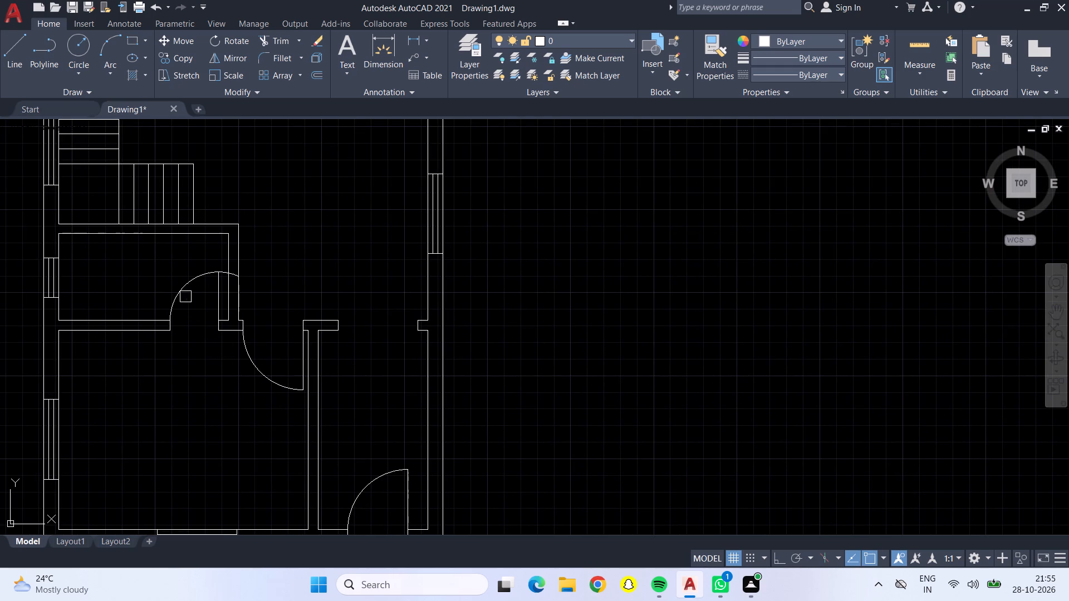
{"action": "scroll", "coordinate": [215, 272], "scroll_direction": "up", "scroll_amount": 4}
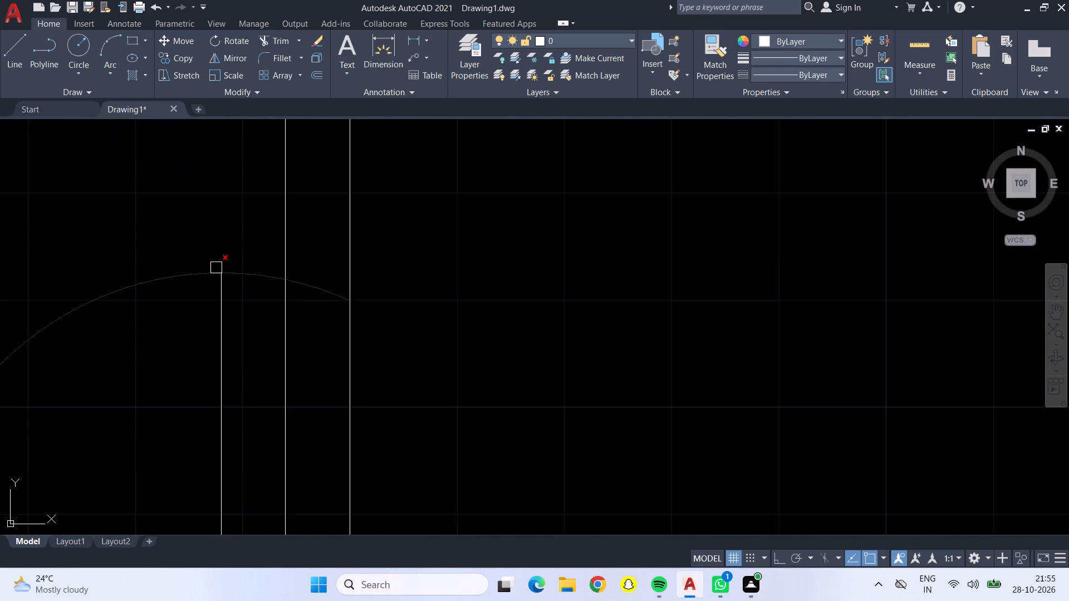
{"action": "left_click", "coordinate": [253, 276]}
{"action": "left_click", "coordinate": [307, 288]}
{"action": "scroll", "coordinate": [307, 288], "scroll_direction": "down", "scroll_amount": 3}
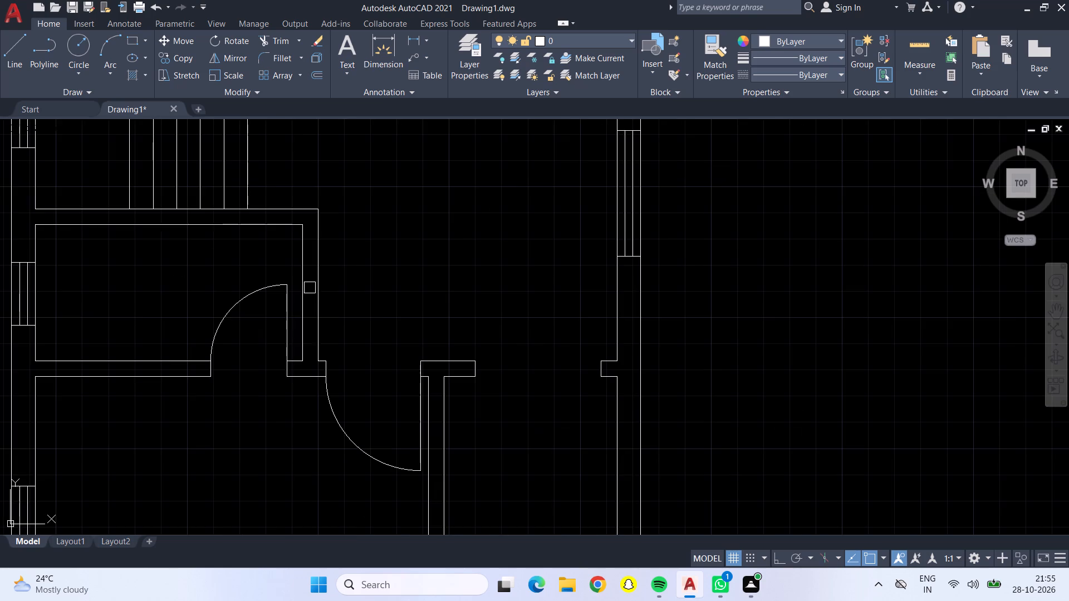
Trim the upper-right room's door circle to its upper-left quarter, removing the pieces crossing the outer wall.
{"action": "scroll", "coordinate": [357, 255], "scroll_direction": "down", "scroll_amount": 1}
{"action": "middle_click_drag", "start_coordinate": [361, 179], "coordinate": [380, 354]}
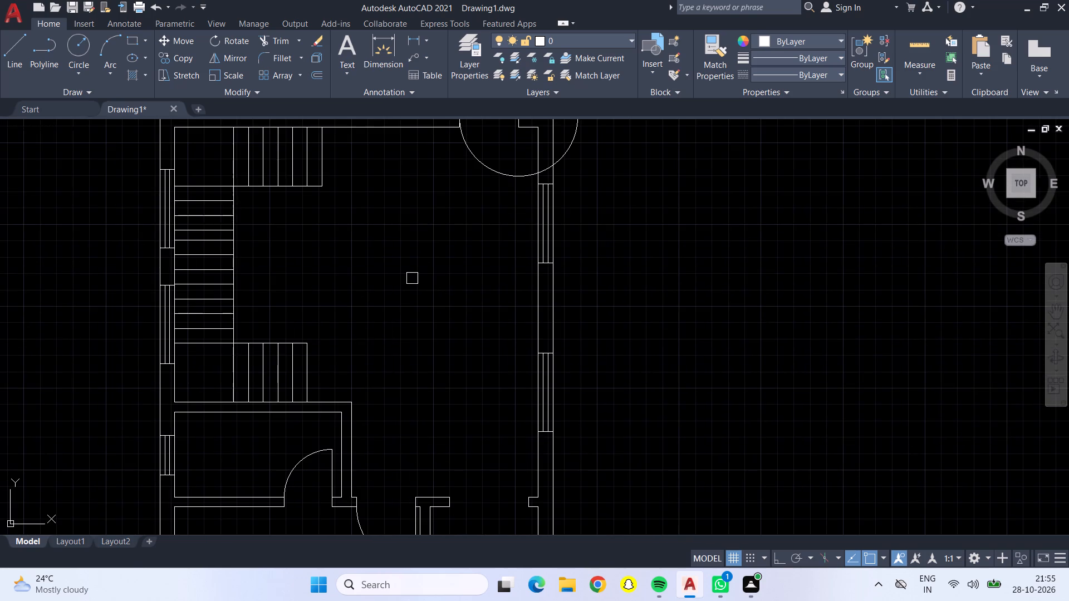
{"action": "middle_click_drag", "start_coordinate": [431, 231], "coordinate": [274, 415]}
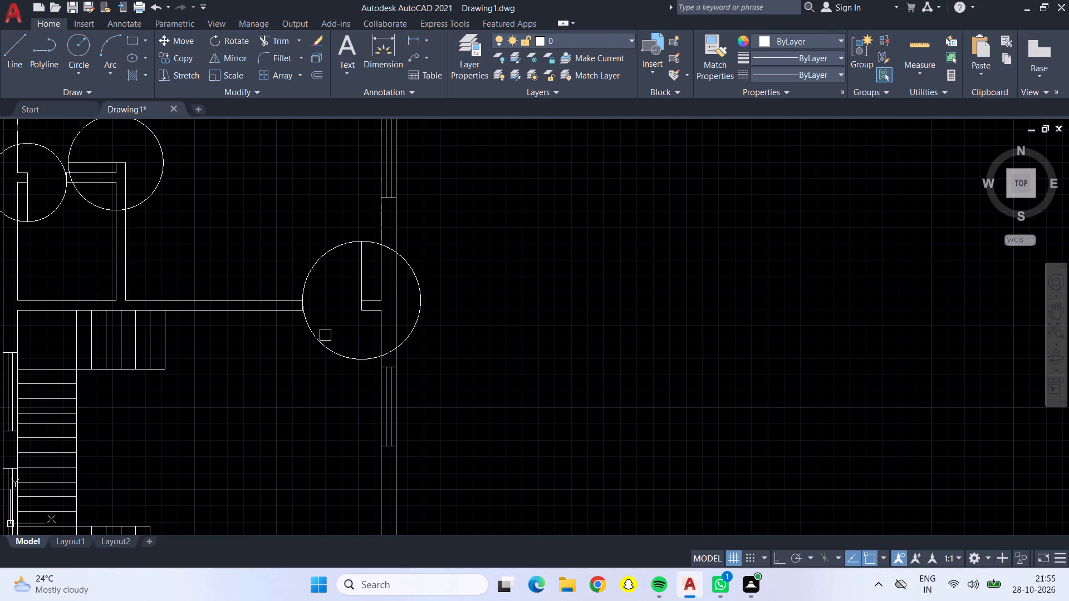
{"action": "left_click", "coordinate": [325, 335]}
{"action": "left_click", "coordinate": [300, 345]}
{"action": "scroll", "coordinate": [440, 308], "scroll_direction": "up", "scroll_amount": 2}
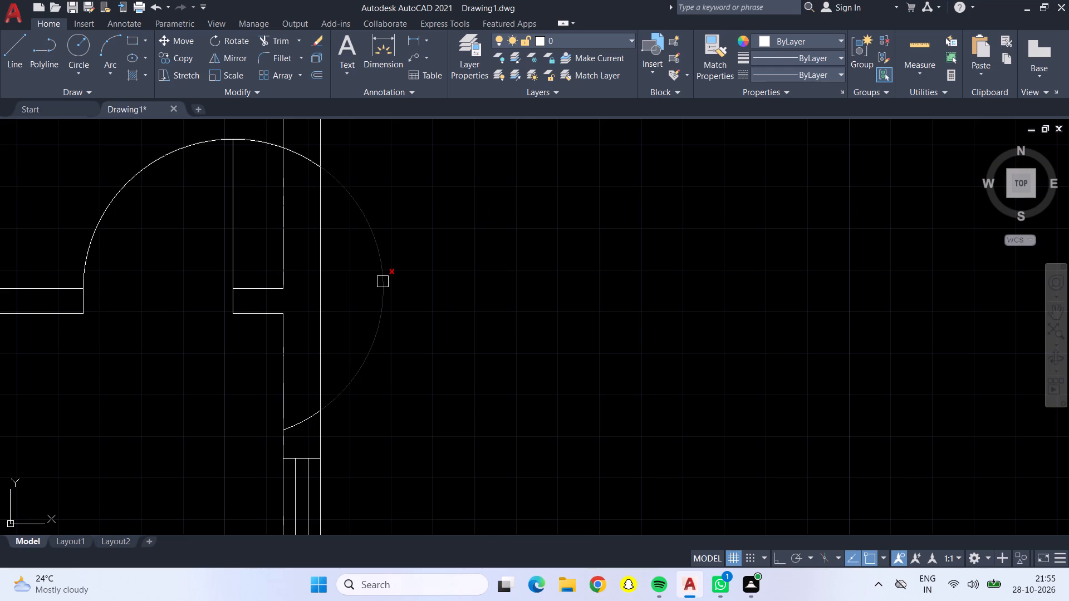
{"action": "left_click", "coordinate": [383, 282]}
{"action": "left_click_drag", "start_coordinate": [301, 424], "coordinate": [301, 418]}
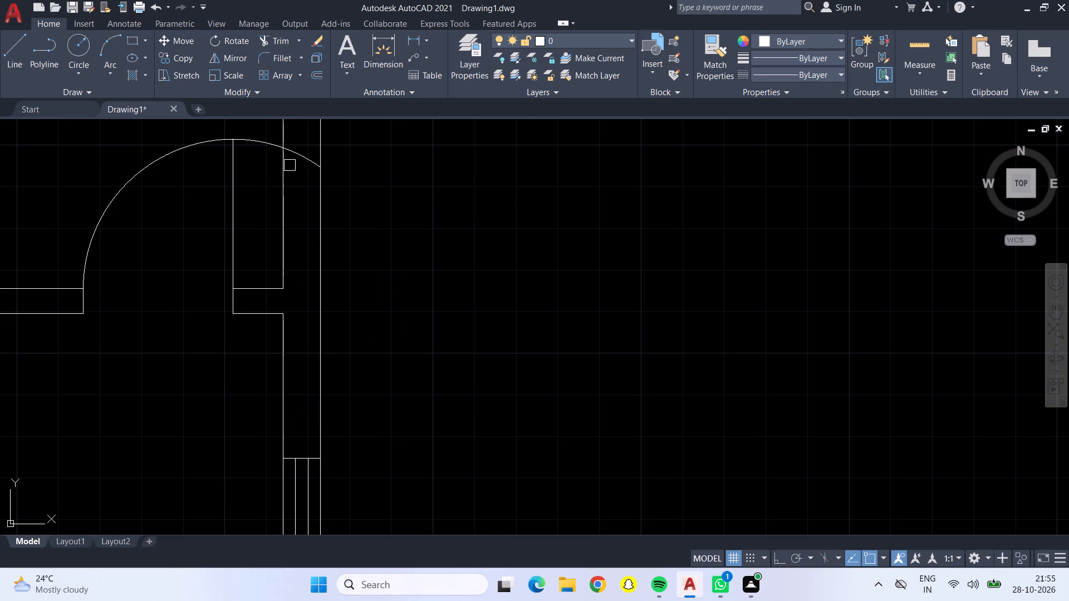
{"action": "left_click", "coordinate": [295, 157]}
{"action": "left_click", "coordinate": [252, 144]}
Trim the circle at the doorway between the upper-left and upper-right rooms to its upper-left quarter.
{"action": "scroll", "coordinate": [252, 144], "scroll_direction": "down", "scroll_amount": 3}
{"action": "middle_click_drag", "start_coordinate": [176, 140], "coordinate": [333, 366]}
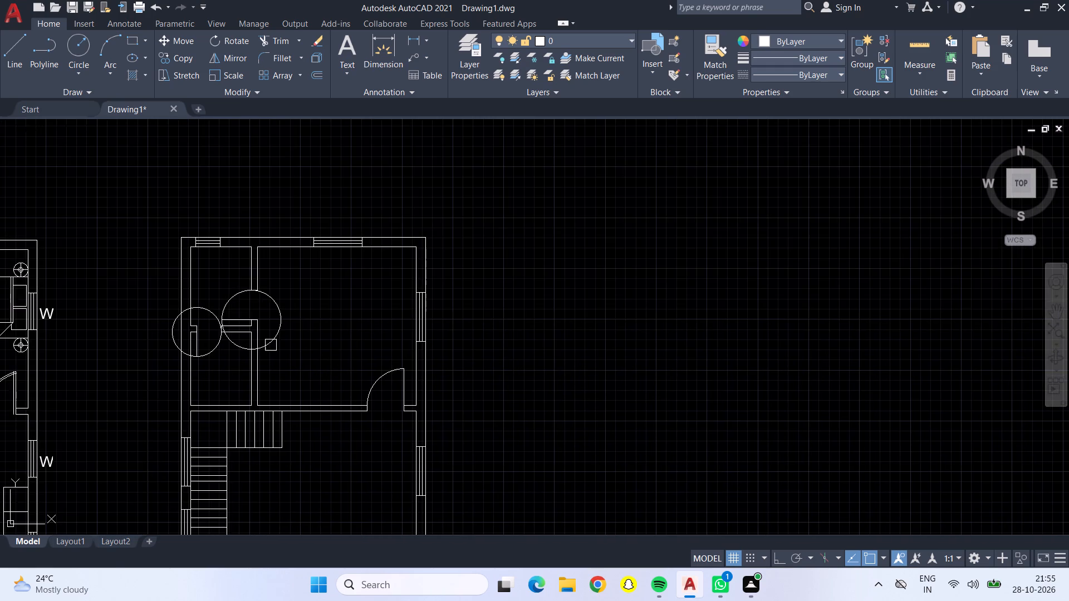
{"action": "scroll", "coordinate": [230, 340], "scroll_direction": "up", "scroll_amount": 3}
{"action": "left_click", "coordinate": [211, 331]}
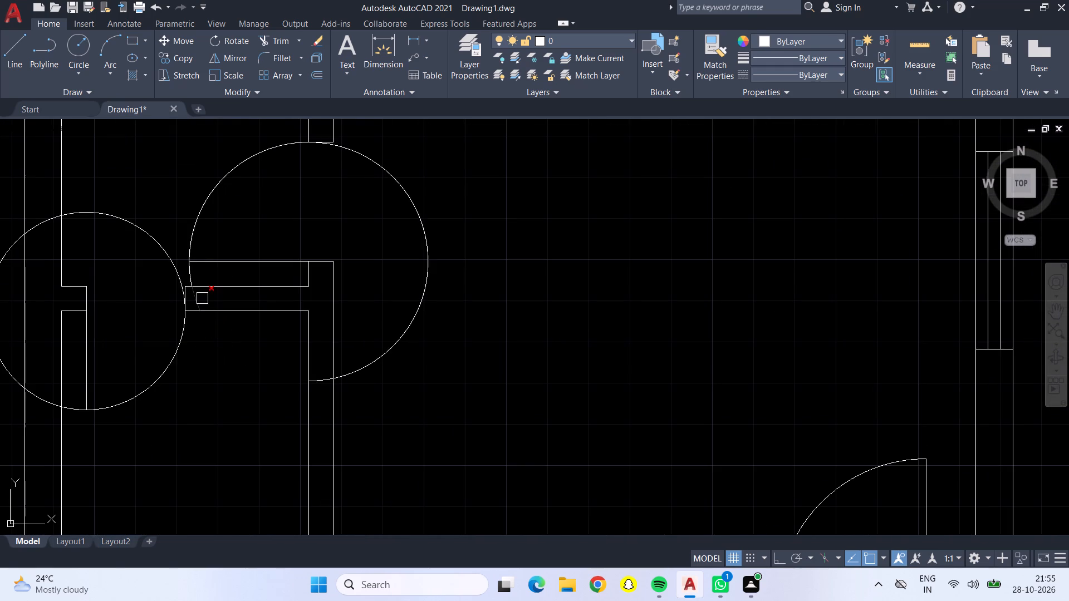
{"action": "left_click", "coordinate": [202, 298]}
{"action": "left_click", "coordinate": [192, 270]}
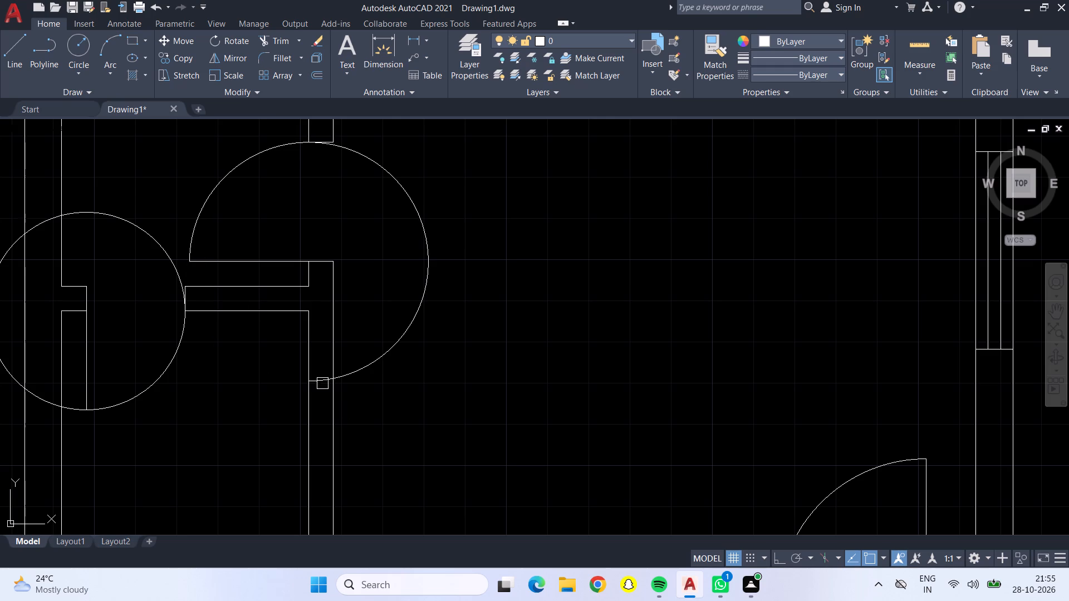
{"action": "left_click_drag", "start_coordinate": [322, 377], "coordinate": [338, 387]}
{"action": "left_click", "coordinate": [349, 374]}
Trim the circle at the doorway between the two narrow upper-left rooms to its lower-right quarter and end trimming.
{"action": "left_click", "coordinate": [168, 260]}
{"action": "middle_click_drag", "start_coordinate": [168, 259], "coordinate": [375, 358]}
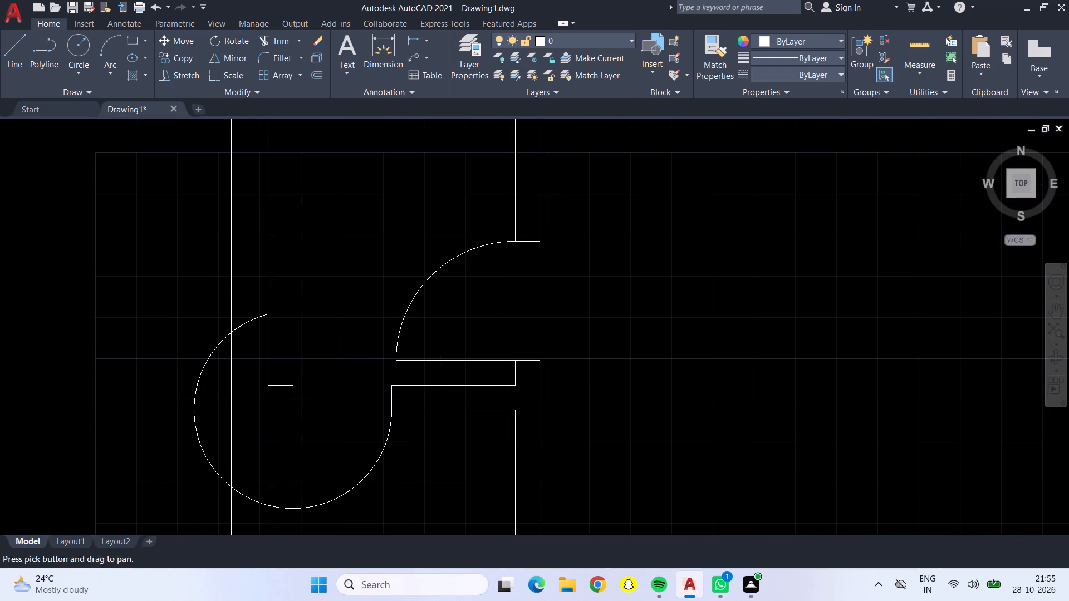
{"action": "left_click", "coordinate": [255, 319]}
{"action": "left_click", "coordinate": [207, 353]}
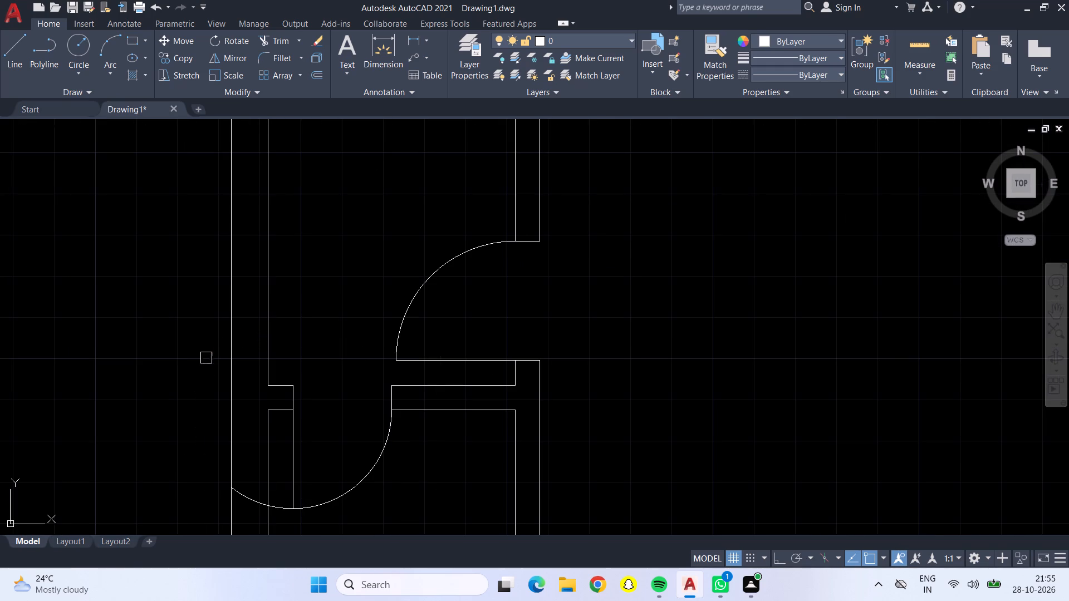
{"action": "left_click", "coordinate": [248, 494]}
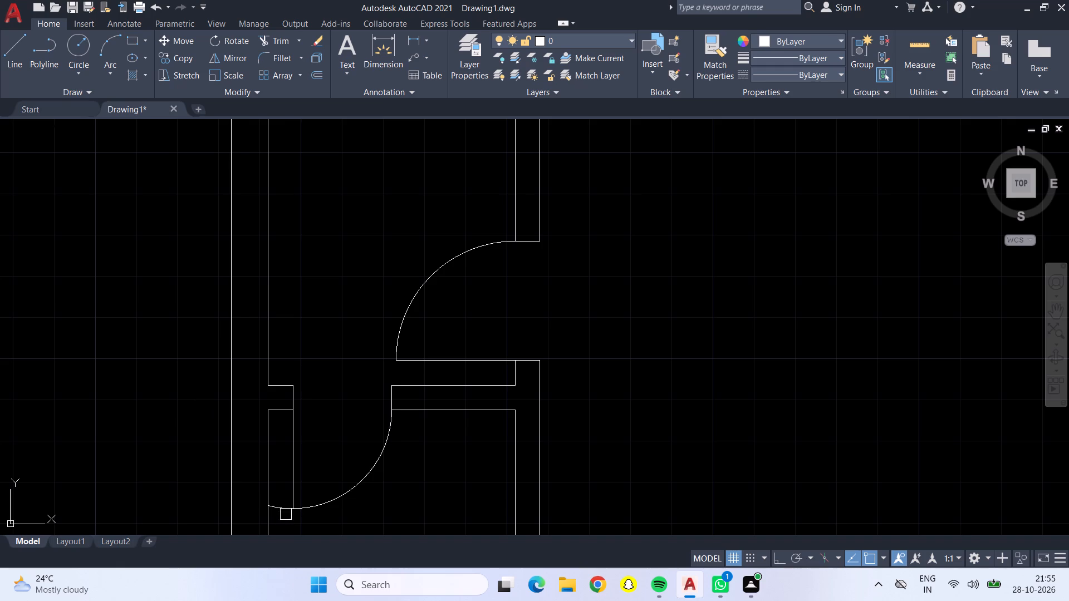
{"action": "left_click", "coordinate": [283, 506]}
{"action": "scroll", "coordinate": [383, 324], "scroll_direction": "down", "scroll_amount": 2}
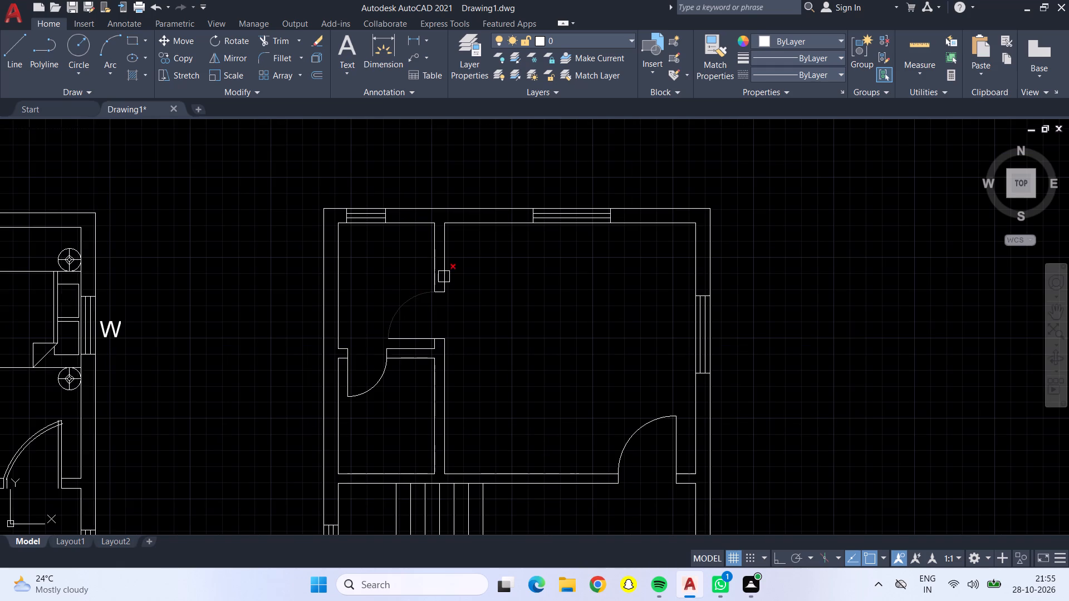
{"action": "middle_click_drag", "start_coordinate": [488, 314], "coordinate": [476, 251]}
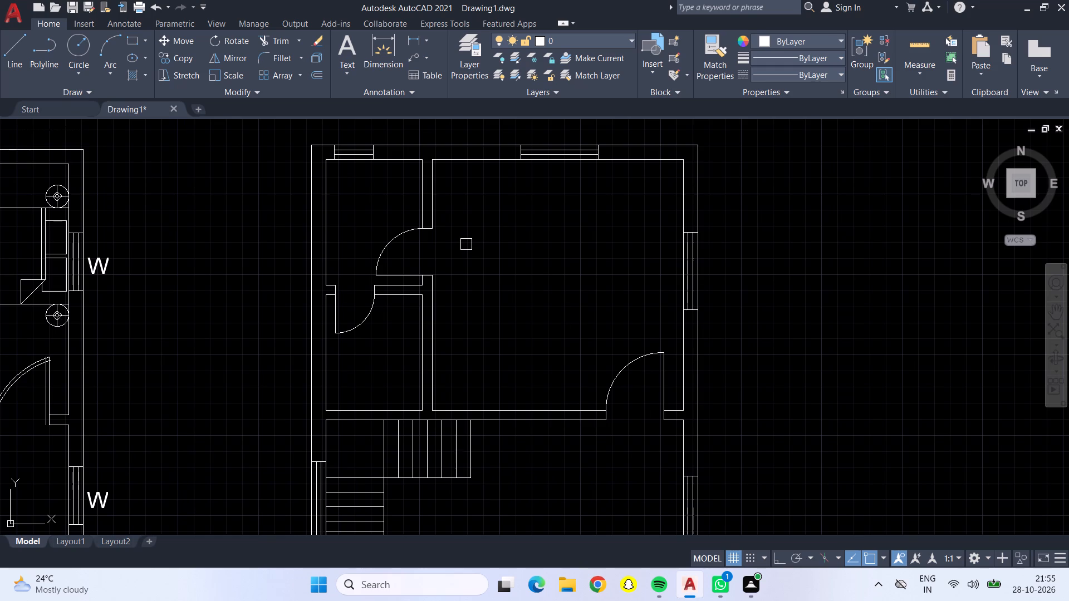
{"action": "key", "text": "Escape"}
Offset the swing arc, leaf and jamb lines of the door between the upper-left and upper-right rooms 2" inward.
{"action": "key", "text": "o"}
{"action": "key", "text": "Return"}
{"action": "type", "text": "2\""}
{"action": "key", "text": "Return"}
{"action": "scroll", "coordinate": [405, 240], "scroll_direction": "up", "scroll_amount": 1}
{"action": "left_click", "coordinate": [405, 231]}
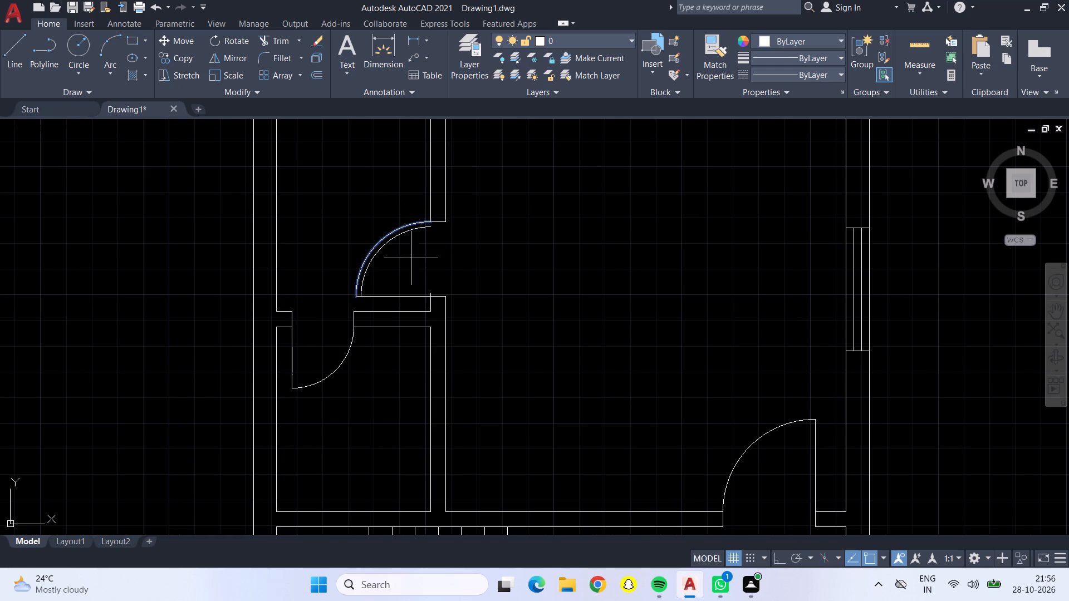
{"action": "left_click", "coordinate": [419, 273]}
{"action": "left_click", "coordinate": [409, 293]}
{"action": "left_click", "coordinate": [416, 275]}
{"action": "left_click", "coordinate": [441, 294]}
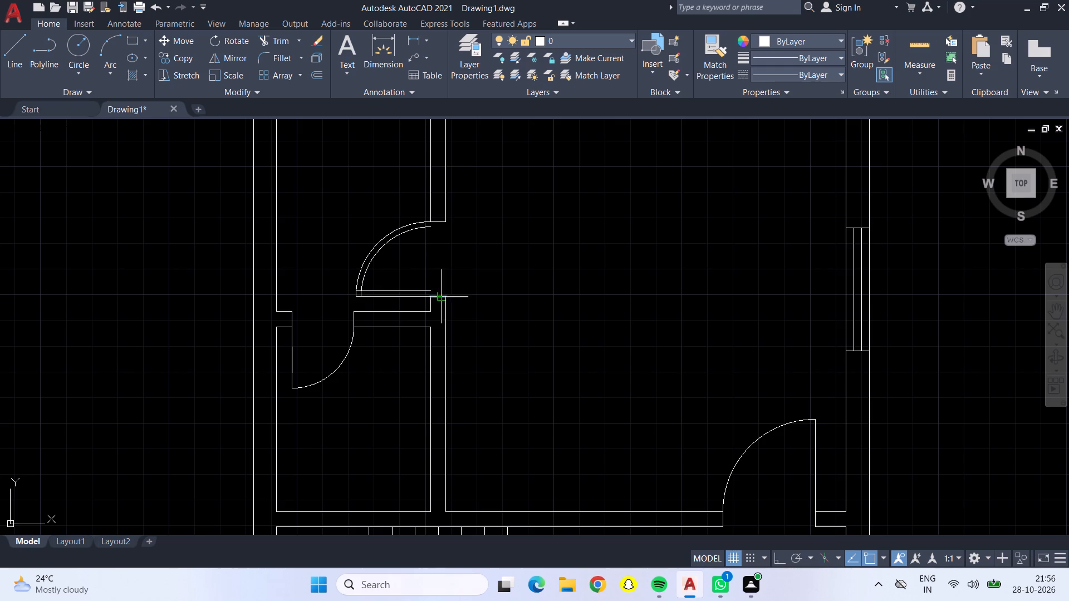
{"action": "left_click", "coordinate": [445, 283]}
{"action": "left_click", "coordinate": [445, 219]}
{"action": "left_click_drag", "start_coordinate": [440, 248], "coordinate": [438, 257]}
Offset the swing arc, leaf and jamb lines of the door between the two narrow upper-left rooms 2" inward.
{"action": "left_click", "coordinate": [332, 373]}
{"action": "left_click", "coordinate": [310, 346]}
{"action": "left_click", "coordinate": [355, 314]}
{"action": "left_click", "coordinate": [304, 309]}
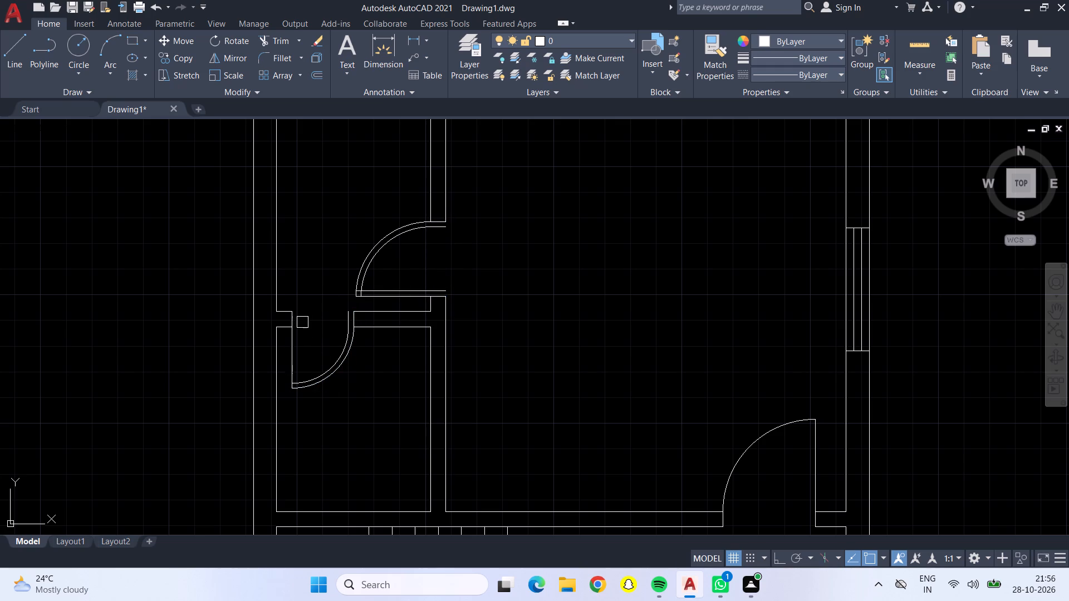
{"action": "left_click", "coordinate": [296, 312]}
{"action": "left_click", "coordinate": [317, 314]}
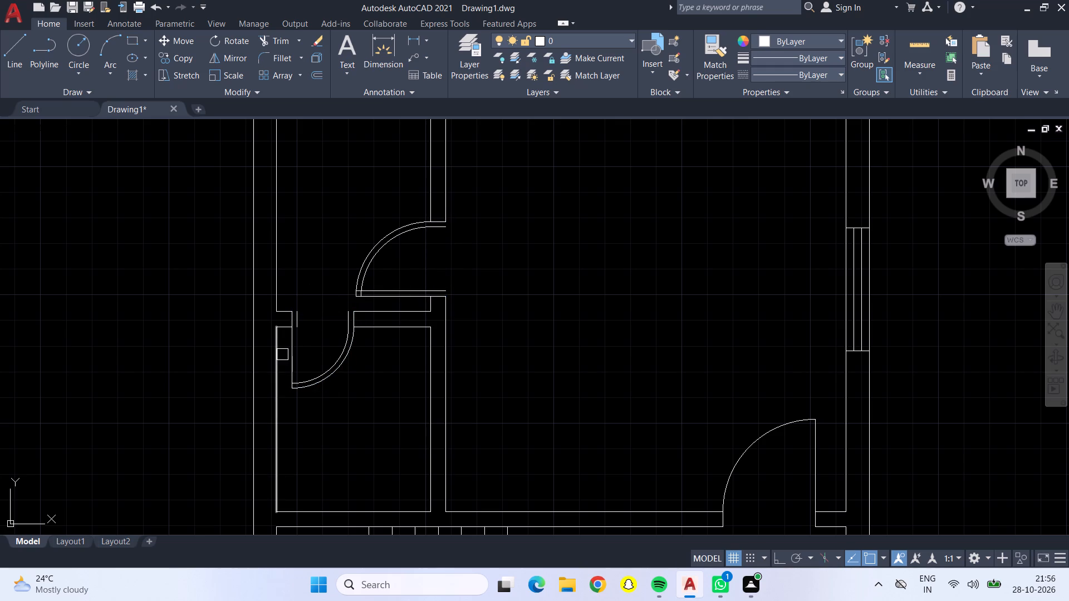
{"action": "left_click", "coordinate": [288, 356]}
{"action": "left_click", "coordinate": [313, 357]}
Offset the arc, leaf and jamb lines of the upper-right room's lower door 2" into the opening.
{"action": "scroll", "coordinate": [402, 307], "scroll_direction": "down", "scroll_amount": 1}
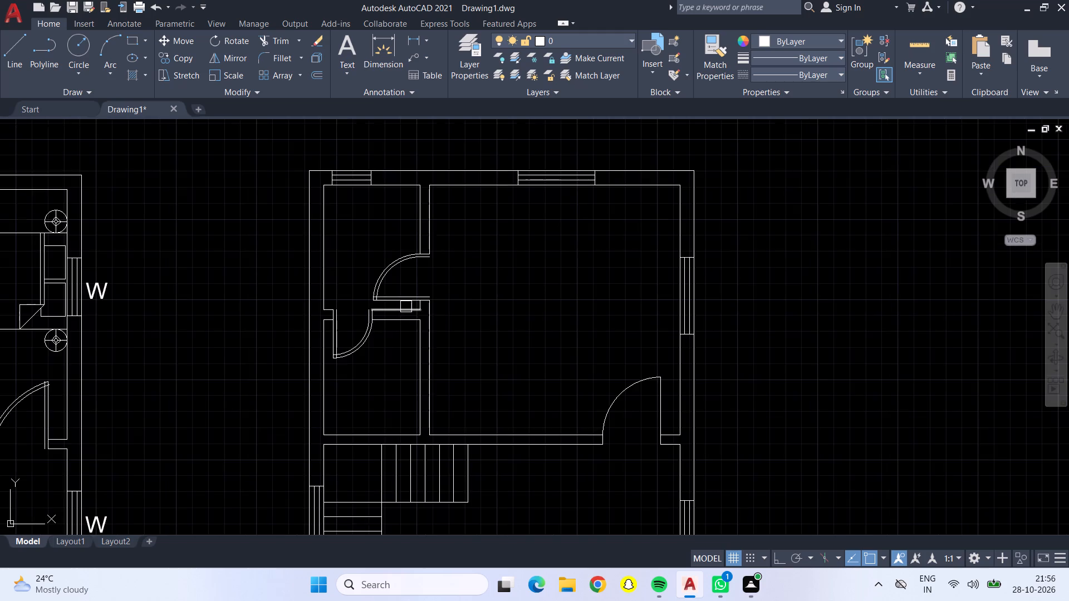
{"action": "middle_click_drag", "start_coordinate": [455, 338], "coordinate": [269, 306]}
{"action": "scroll", "coordinate": [440, 385], "scroll_direction": "up", "scroll_amount": 1}
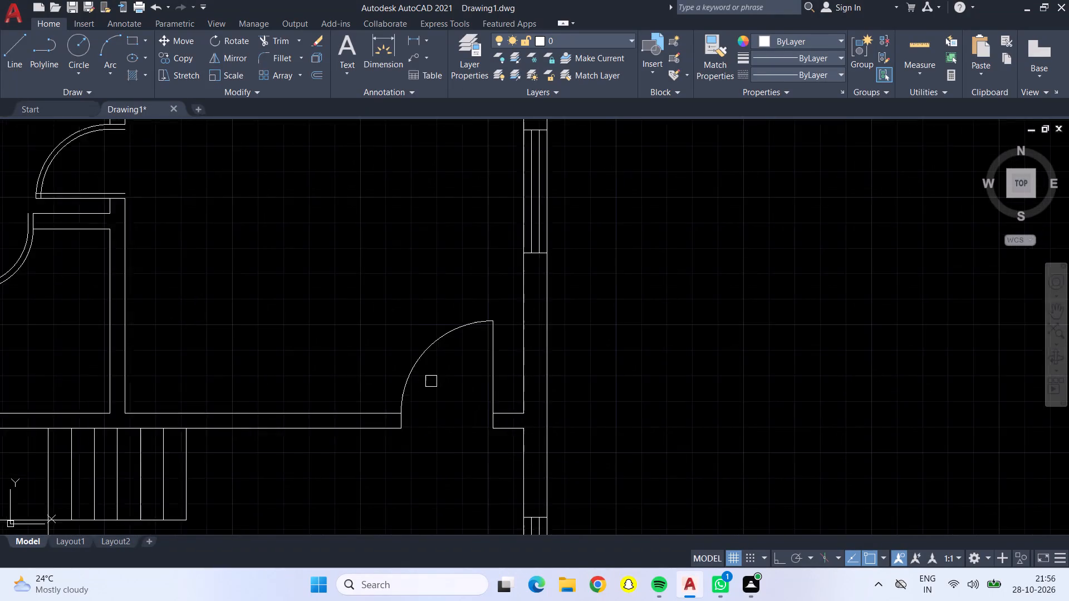
{"action": "scroll", "coordinate": [430, 381], "scroll_direction": "up", "scroll_amount": 1}
{"action": "middle_click_drag", "start_coordinate": [421, 378], "coordinate": [306, 359]}
{"action": "left_click", "coordinate": [310, 316]}
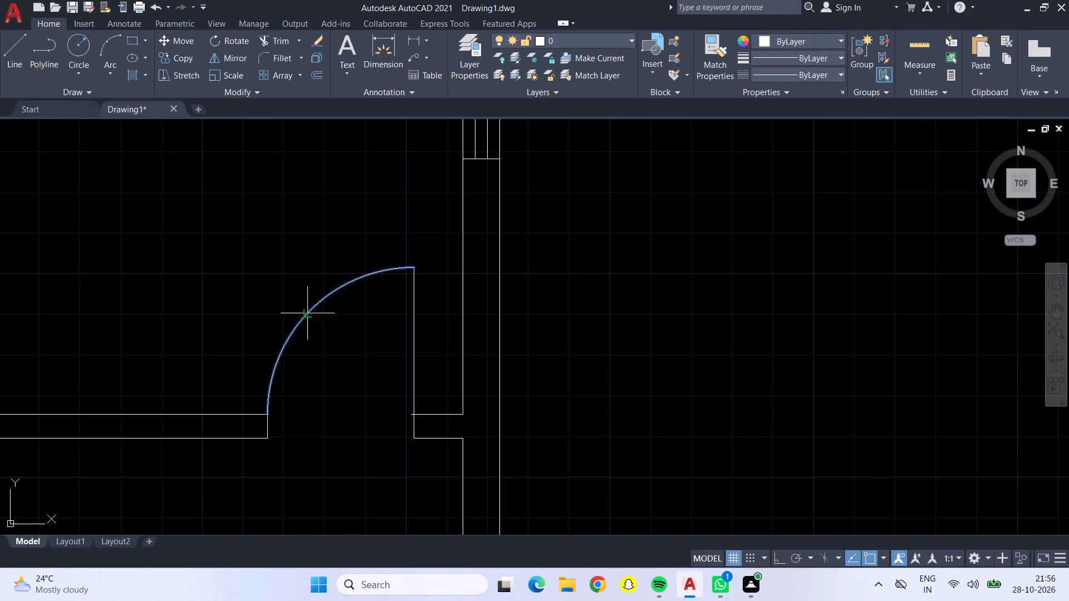
{"action": "left_click", "coordinate": [338, 348]}
{"action": "left_click", "coordinate": [411, 360]}
{"action": "left_click", "coordinate": [385, 358]}
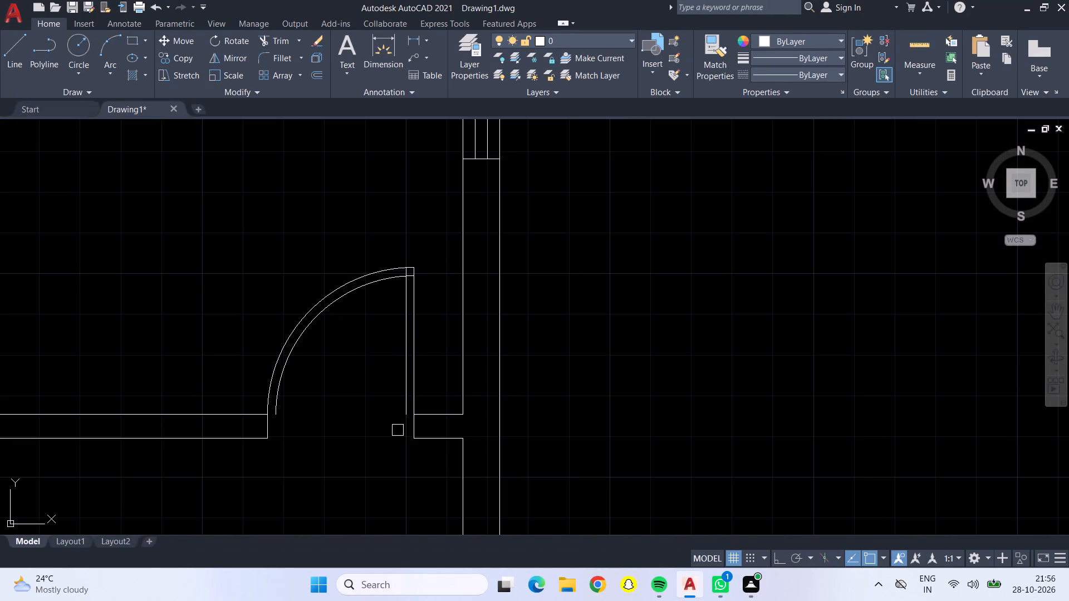
{"action": "left_click_drag", "start_coordinate": [417, 425], "coordinate": [396, 431]}
{"action": "left_click_drag", "start_coordinate": [374, 434], "coordinate": [357, 437]}
{"action": "left_click_drag", "start_coordinate": [268, 423], "coordinate": [276, 423]}
{"action": "left_click", "coordinate": [325, 436]}
Offset the arc, leaf and jamb lines of the door to the small room below the staircase 2" inward.
{"action": "scroll", "coordinate": [322, 428], "scroll_direction": "down", "scroll_amount": 4}
{"action": "middle_click_drag", "start_coordinate": [308, 463], "coordinate": [327, 297]}
{"action": "scroll", "coordinate": [268, 405], "scroll_direction": "up", "scroll_amount": 5}
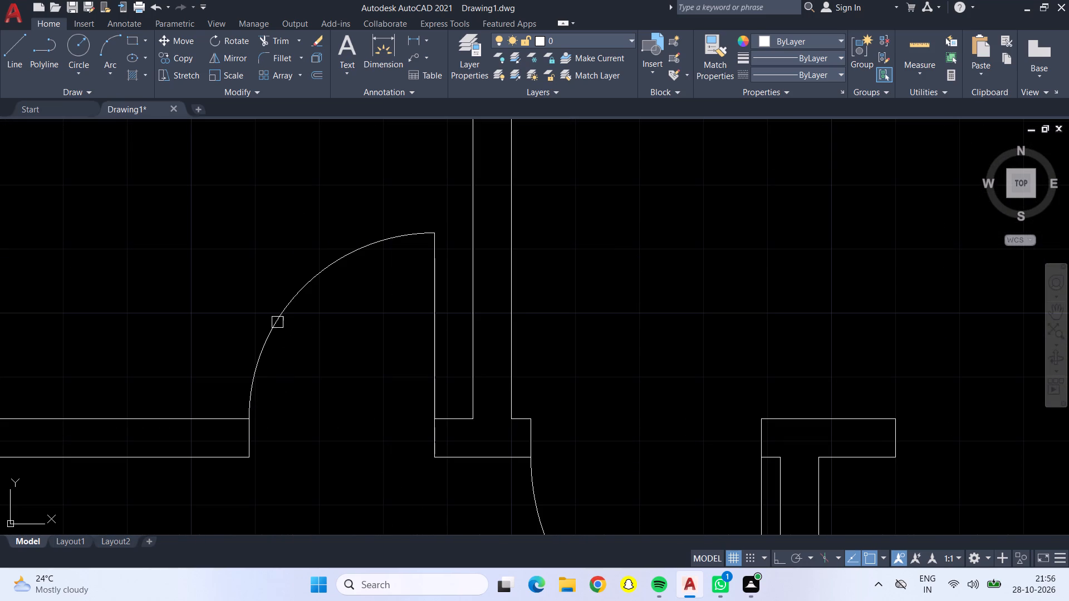
{"action": "left_click", "coordinate": [277, 322]}
{"action": "left_click", "coordinate": [305, 351]}
{"action": "left_click_drag", "start_coordinate": [248, 434], "coordinate": [254, 433]}
{"action": "left_click", "coordinate": [317, 447]}
{"action": "left_click", "coordinate": [431, 435]}
{"action": "left_click", "coordinate": [391, 432]}
{"action": "left_click", "coordinate": [431, 379]}
{"action": "left_click", "coordinate": [326, 393]}
Offset the arc, leaf and jamb lines of the downward-swinging door into the large lower-left room 2" inward.
{"action": "scroll", "coordinate": [346, 376], "scroll_direction": "down", "scroll_amount": 2}
{"action": "scroll", "coordinate": [439, 437], "scroll_direction": "up", "scroll_amount": 2}
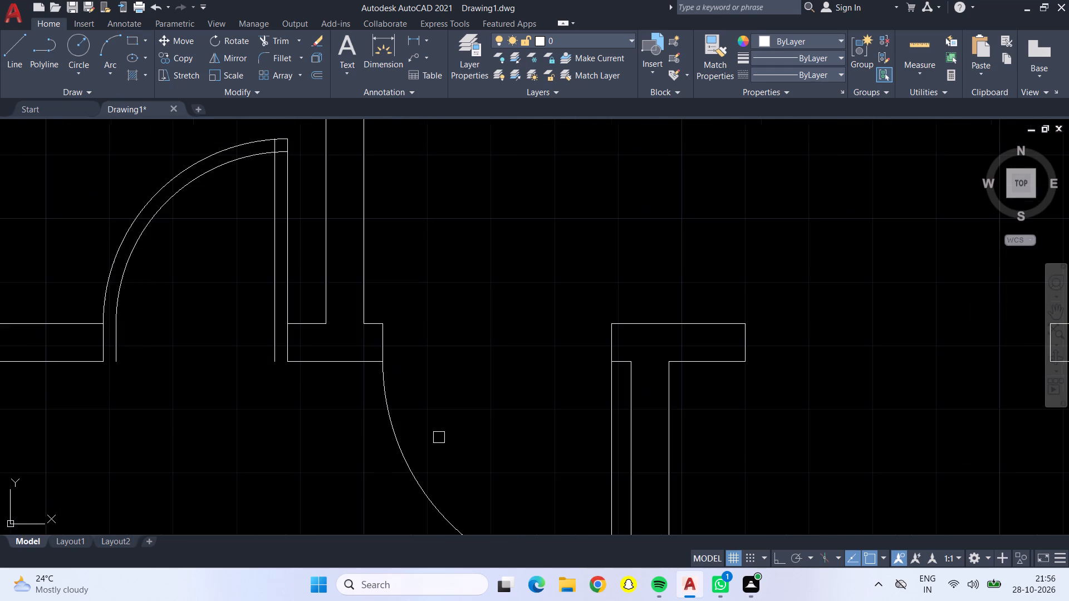
{"action": "middle_click_drag", "start_coordinate": [435, 436], "coordinate": [302, 341]}
{"action": "left_click", "coordinate": [287, 381]}
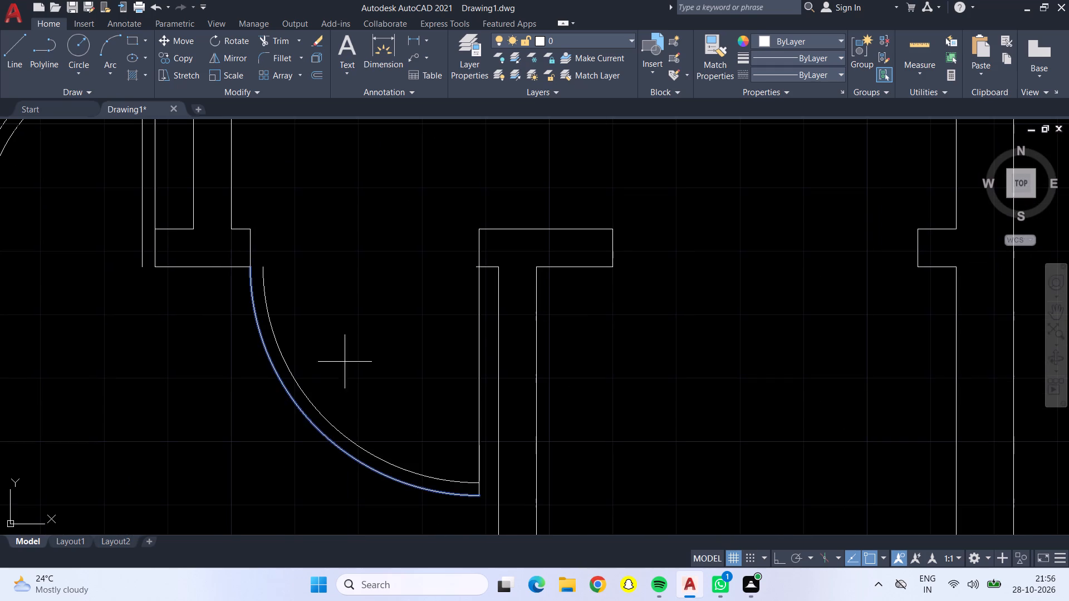
{"action": "left_click_drag", "start_coordinate": [345, 362], "coordinate": [355, 359]}
{"action": "left_click_drag", "start_coordinate": [474, 346], "coordinate": [457, 349]}
{"action": "left_click_drag", "start_coordinate": [423, 356], "coordinate": [447, 326]}
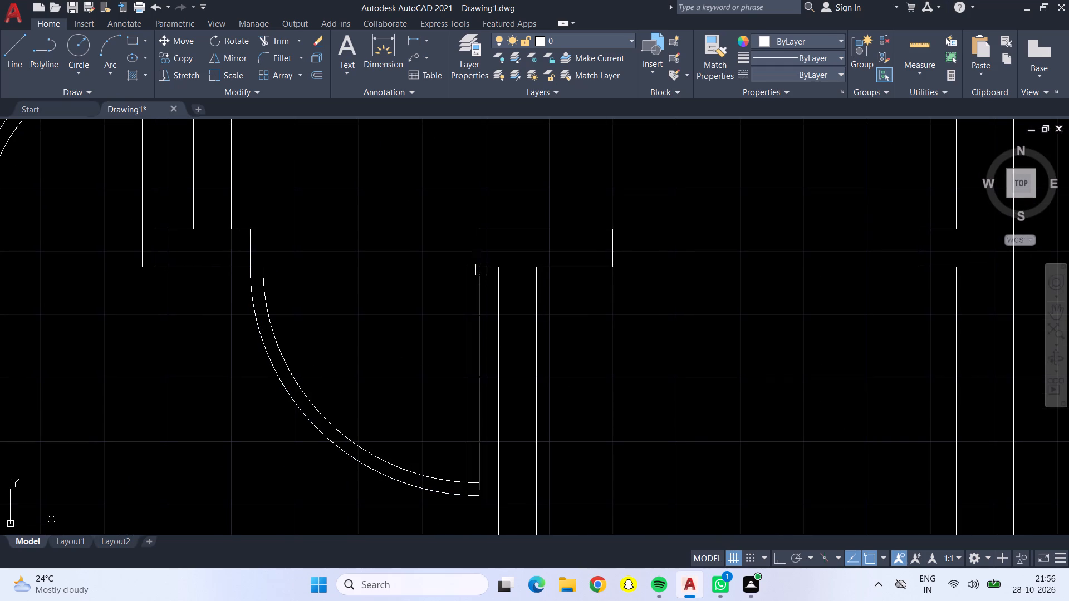
{"action": "left_click_drag", "start_coordinate": [481, 247], "coordinate": [473, 246]}
{"action": "left_click_drag", "start_coordinate": [416, 246], "coordinate": [402, 249]}
{"action": "left_click", "coordinate": [253, 235]}
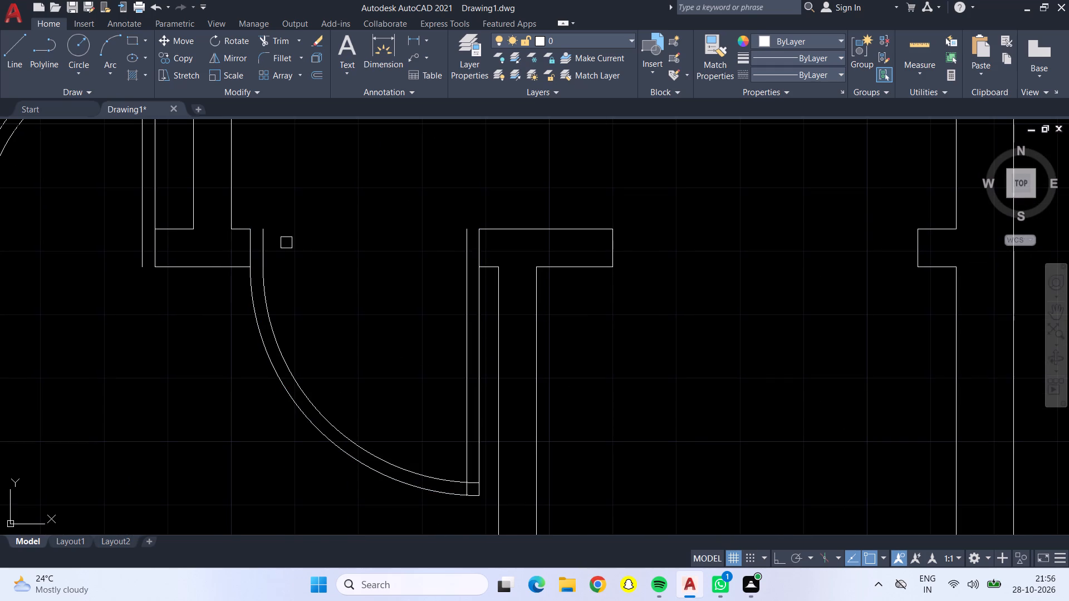
{"action": "left_click", "coordinate": [286, 243]}
Offset the arc, leaf and jamb lines of the door at the plan's lower-right, above the bottom strip, 2" inward.
{"action": "scroll", "coordinate": [288, 244], "scroll_direction": "down", "scroll_amount": 4}
{"action": "scroll", "coordinate": [358, 367], "scroll_direction": "up", "scroll_amount": 4}
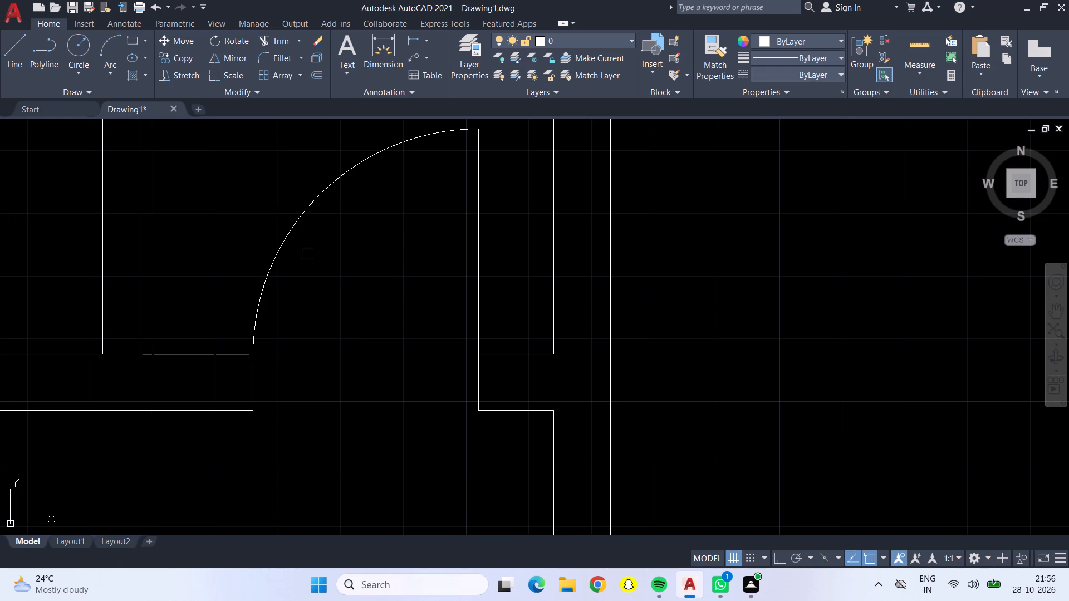
{"action": "left_click", "coordinate": [285, 245]}
{"action": "left_click", "coordinate": [334, 306]}
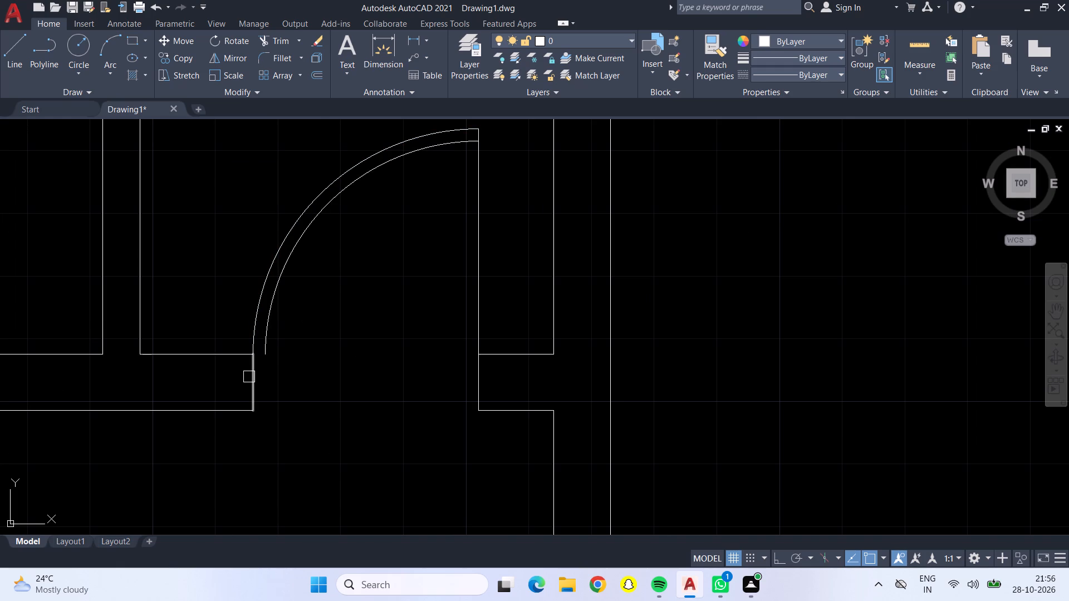
{"action": "left_click", "coordinate": [259, 382]}
{"action": "left_click_drag", "start_coordinate": [255, 386], "coordinate": [276, 391]}
{"action": "left_click", "coordinate": [310, 400]}
{"action": "left_click", "coordinate": [479, 382]}
{"action": "left_click", "coordinate": [398, 361]}
{"action": "left_click_drag", "start_coordinate": [480, 324], "coordinate": [473, 322]}
{"action": "left_click_drag", "start_coordinate": [433, 321], "coordinate": [423, 321]}
Trim the overlapping arc and leaf ends at the tip of the door between the upper-left and upper-right rooms.
{"action": "scroll", "coordinate": [413, 318], "scroll_direction": "down", "scroll_amount": 2}
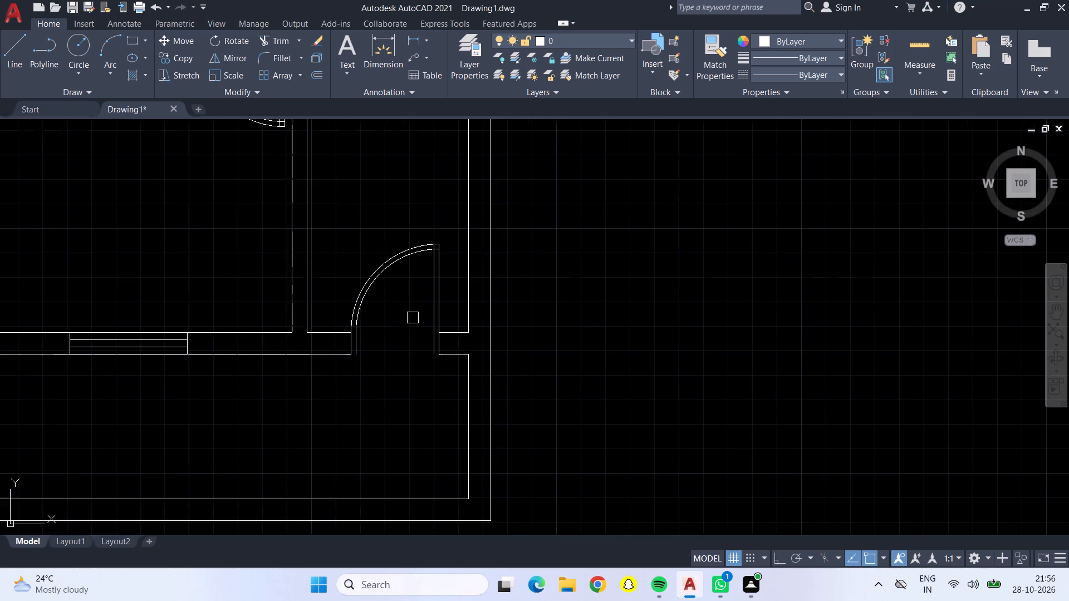
{"action": "scroll", "coordinate": [385, 278], "scroll_direction": "down", "scroll_amount": 1}
{"action": "middle_click_drag", "start_coordinate": [370, 208], "coordinate": [347, 336]}
{"action": "scroll", "coordinate": [347, 336], "scroll_direction": "down", "scroll_amount": 1}
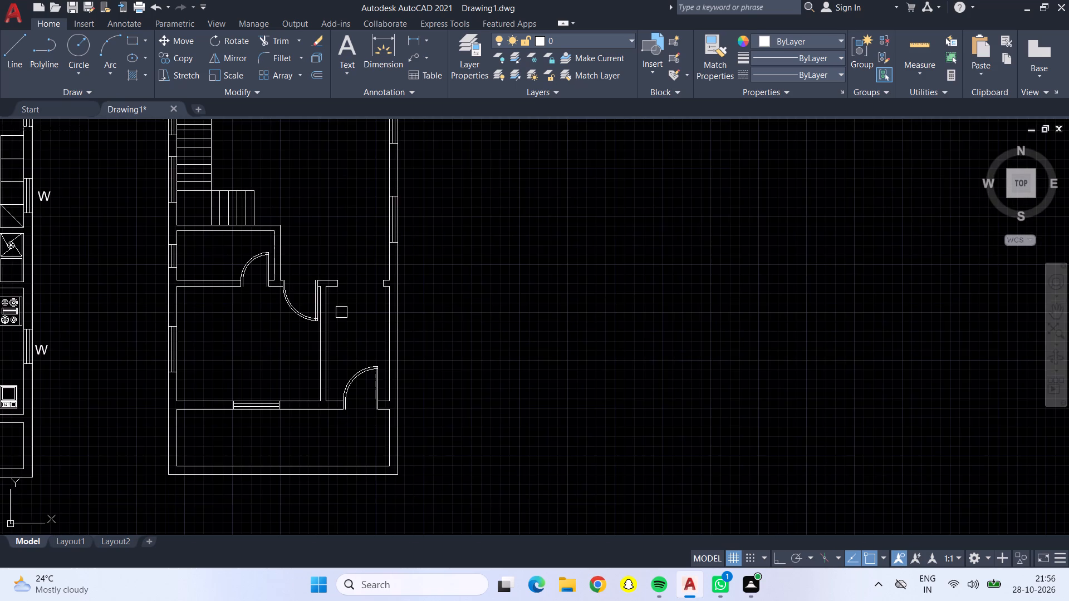
{"action": "scroll", "coordinate": [334, 258], "scroll_direction": "down", "scroll_amount": 1}
{"action": "scroll", "coordinate": [358, 209], "scroll_direction": "down", "scroll_amount": 1}
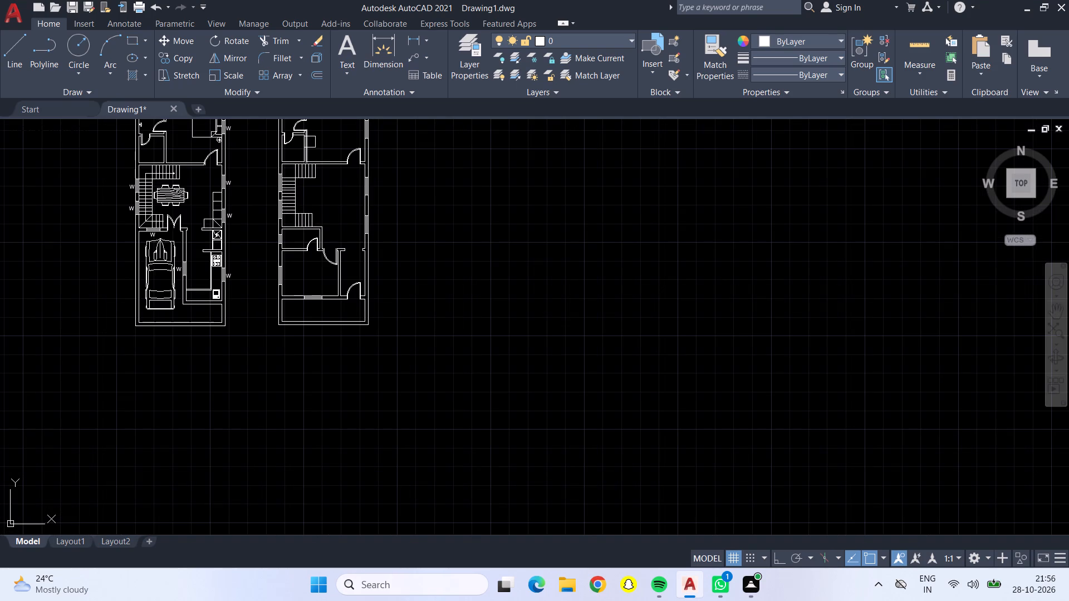
{"action": "middle_click_drag", "start_coordinate": [346, 143], "coordinate": [341, 272]}
{"action": "scroll", "coordinate": [341, 272], "scroll_direction": "up", "scroll_amount": 1}
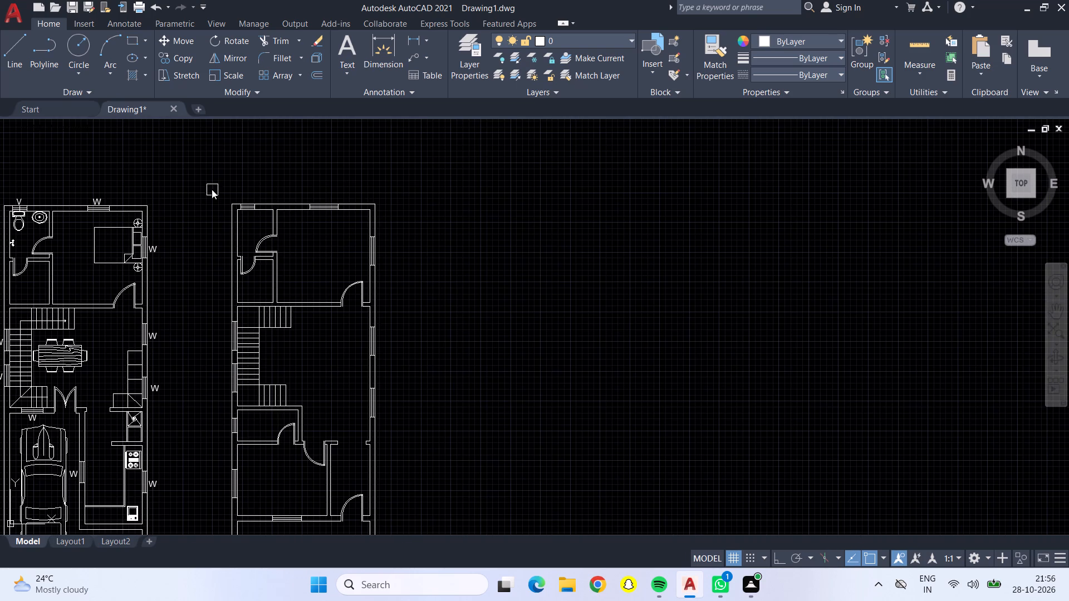
{"action": "left_click", "coordinate": [270, 38]}
{"action": "scroll", "coordinate": [251, 262], "scroll_direction": "up", "scroll_amount": 5}
{"action": "scroll", "coordinate": [283, 160], "scroll_direction": "up", "scroll_amount": 1}
{"action": "middle_click_drag", "start_coordinate": [283, 160], "coordinate": [274, 233]}
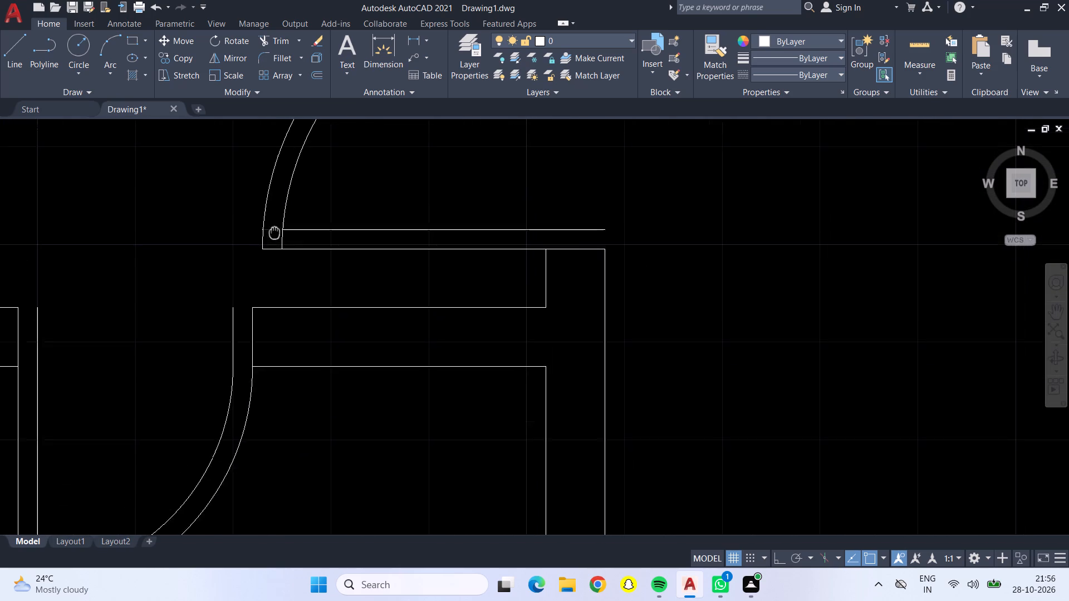
{"action": "middle_click_drag", "start_coordinate": [274, 233], "coordinate": [274, 236]}
{"action": "scroll", "coordinate": [274, 235], "scroll_direction": "up", "scroll_amount": 3}
{"action": "left_click_drag", "start_coordinate": [273, 221], "coordinate": [304, 244]}
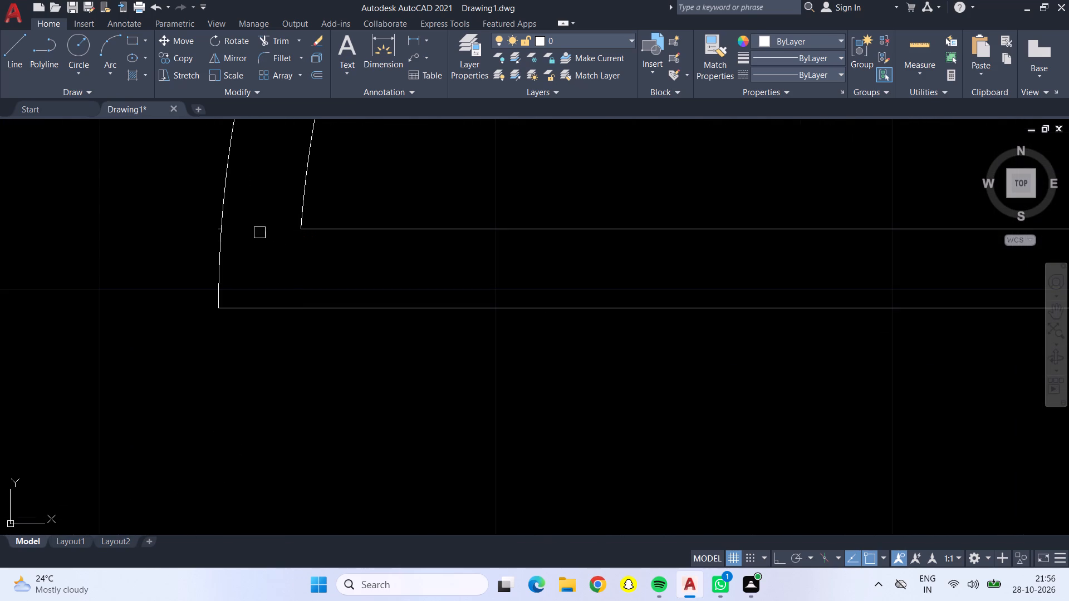
{"action": "scroll", "coordinate": [209, 224], "scroll_direction": "up", "scroll_amount": 4}
{"action": "left_click", "coordinate": [254, 255]}
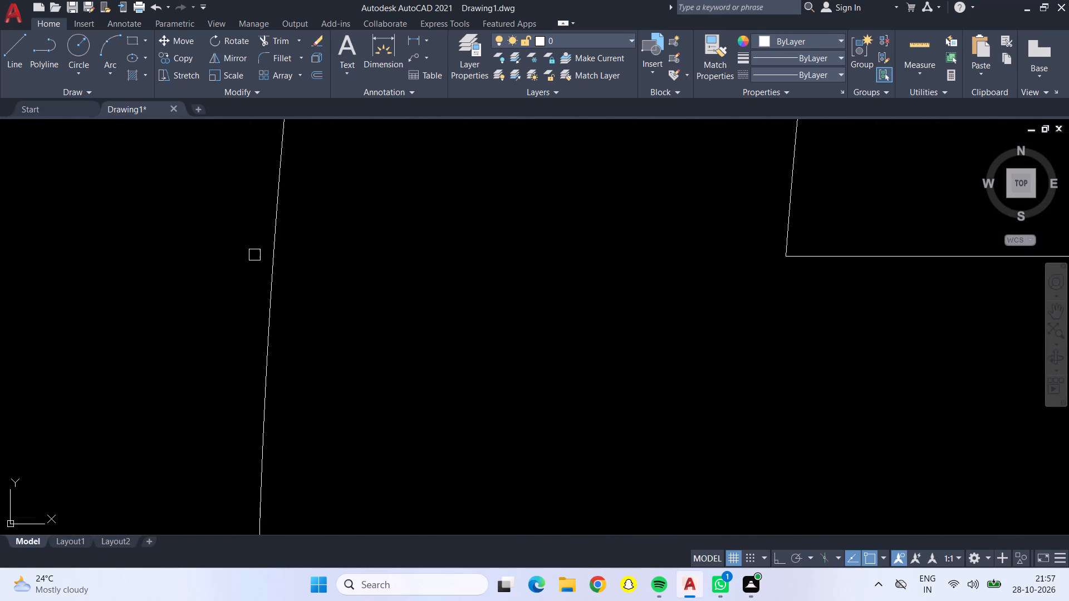
Trim the overlapping arc and leaf ends at the tip of the door between the two narrow upper-left rooms.
{"action": "scroll", "coordinate": [256, 261], "scroll_direction": "down", "scroll_amount": 5}
{"action": "scroll", "coordinate": [246, 328], "scroll_direction": "down", "scroll_amount": 3}
{"action": "middle_click_drag", "start_coordinate": [202, 395], "coordinate": [272, 232]}
{"action": "scroll", "coordinate": [178, 373], "scroll_direction": "up", "scroll_amount": 3}
{"action": "scroll", "coordinate": [178, 373], "scroll_direction": "down", "scroll_amount": 1}
{"action": "scroll", "coordinate": [178, 373], "scroll_direction": "up", "scroll_amount": 2}
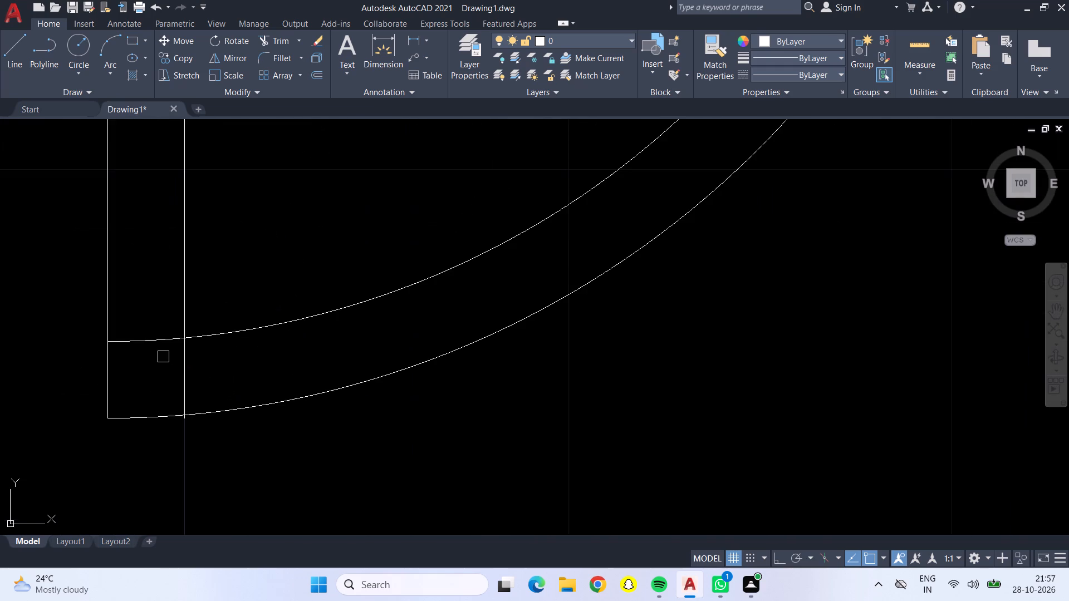
{"action": "scroll", "coordinate": [171, 362], "scroll_direction": "up", "scroll_amount": 2}
{"action": "left_click_drag", "start_coordinate": [162, 280], "coordinate": [226, 348]}
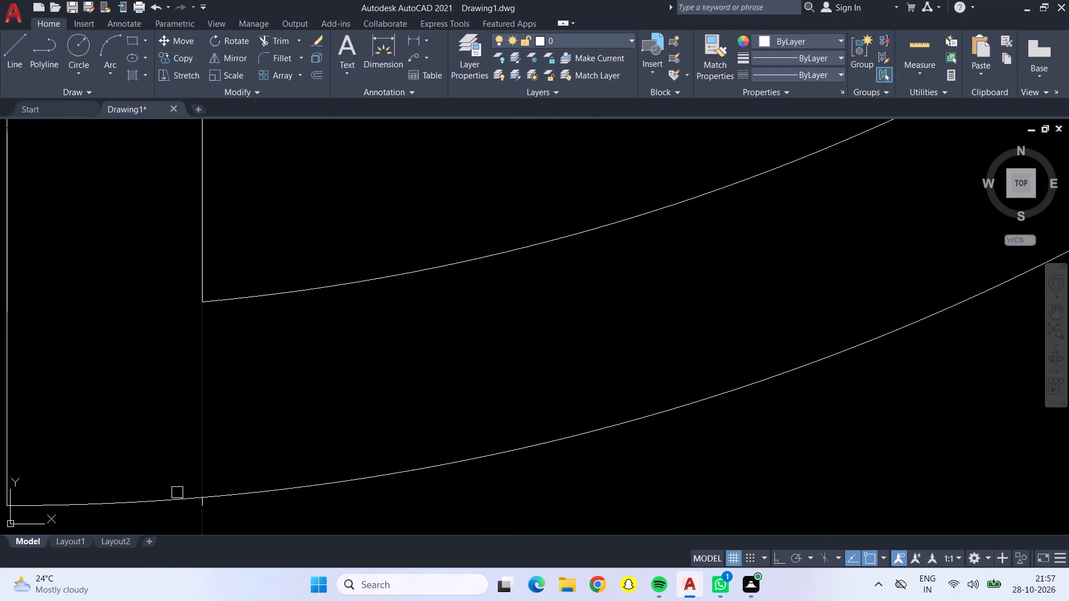
{"action": "left_click", "coordinate": [204, 511]}
{"action": "scroll", "coordinate": [223, 490], "scroll_direction": "down", "scroll_amount": 4}
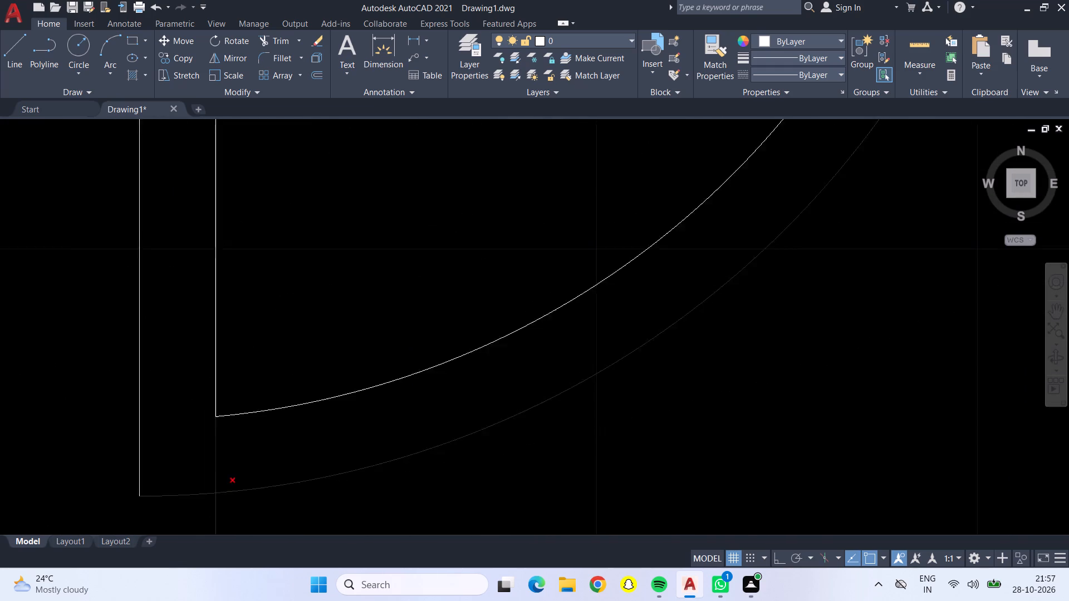
{"action": "scroll", "coordinate": [300, 401], "scroll_direction": "down", "scroll_amount": 4}
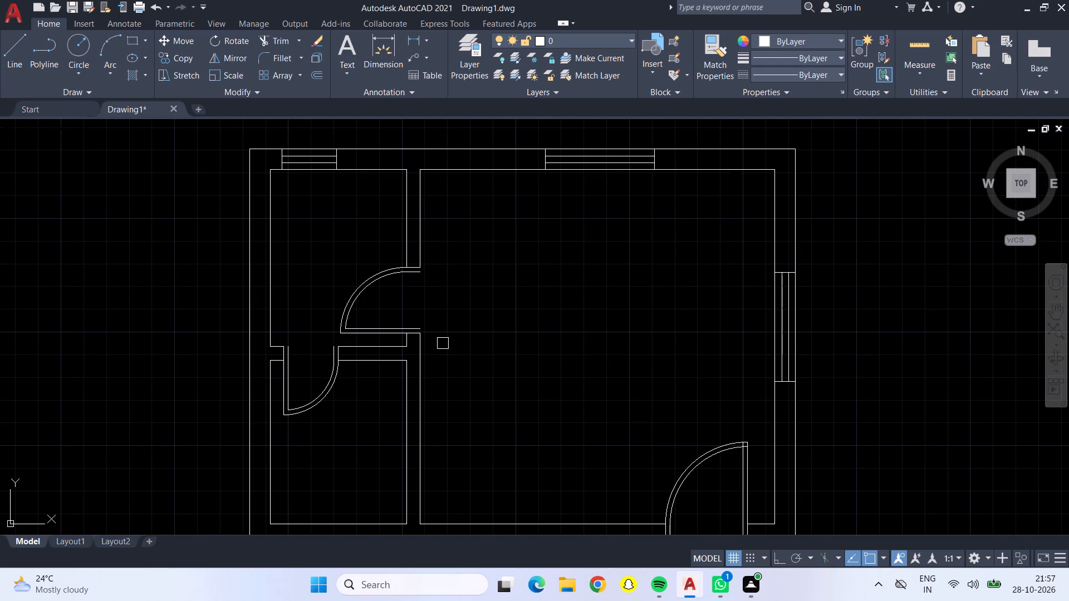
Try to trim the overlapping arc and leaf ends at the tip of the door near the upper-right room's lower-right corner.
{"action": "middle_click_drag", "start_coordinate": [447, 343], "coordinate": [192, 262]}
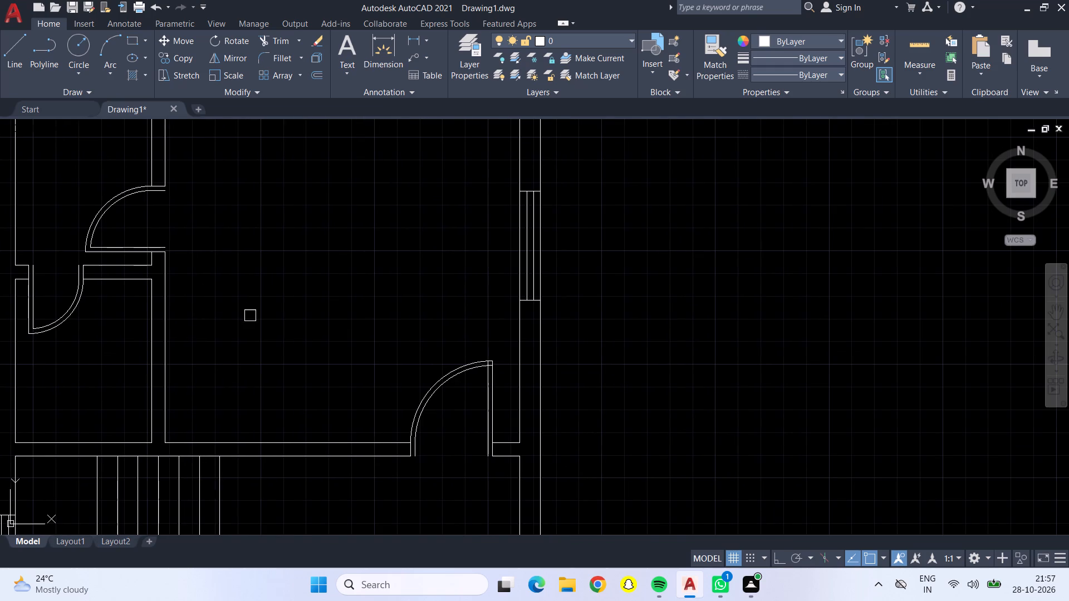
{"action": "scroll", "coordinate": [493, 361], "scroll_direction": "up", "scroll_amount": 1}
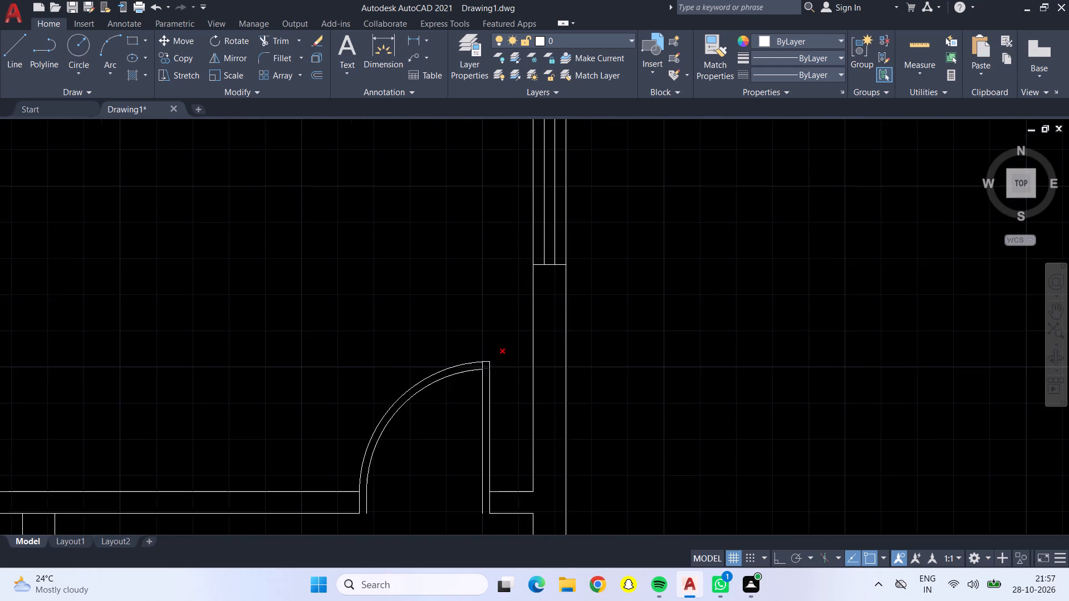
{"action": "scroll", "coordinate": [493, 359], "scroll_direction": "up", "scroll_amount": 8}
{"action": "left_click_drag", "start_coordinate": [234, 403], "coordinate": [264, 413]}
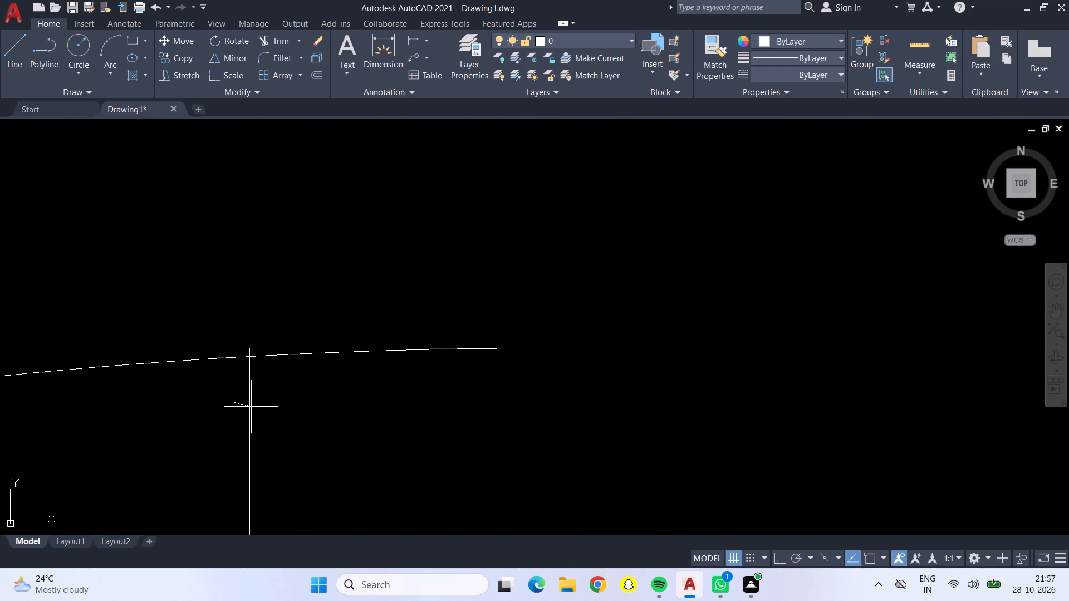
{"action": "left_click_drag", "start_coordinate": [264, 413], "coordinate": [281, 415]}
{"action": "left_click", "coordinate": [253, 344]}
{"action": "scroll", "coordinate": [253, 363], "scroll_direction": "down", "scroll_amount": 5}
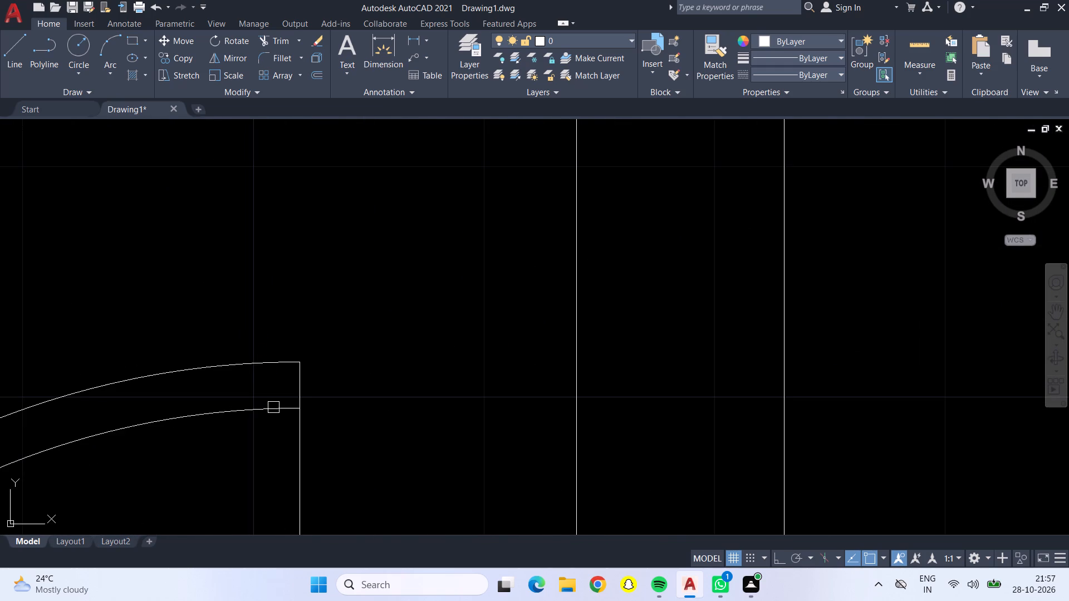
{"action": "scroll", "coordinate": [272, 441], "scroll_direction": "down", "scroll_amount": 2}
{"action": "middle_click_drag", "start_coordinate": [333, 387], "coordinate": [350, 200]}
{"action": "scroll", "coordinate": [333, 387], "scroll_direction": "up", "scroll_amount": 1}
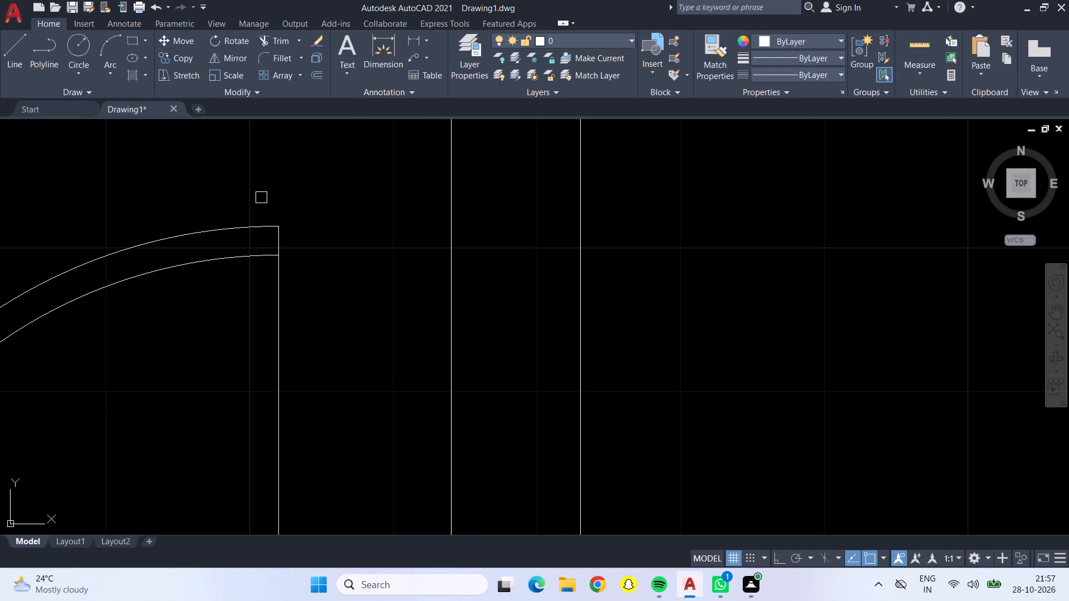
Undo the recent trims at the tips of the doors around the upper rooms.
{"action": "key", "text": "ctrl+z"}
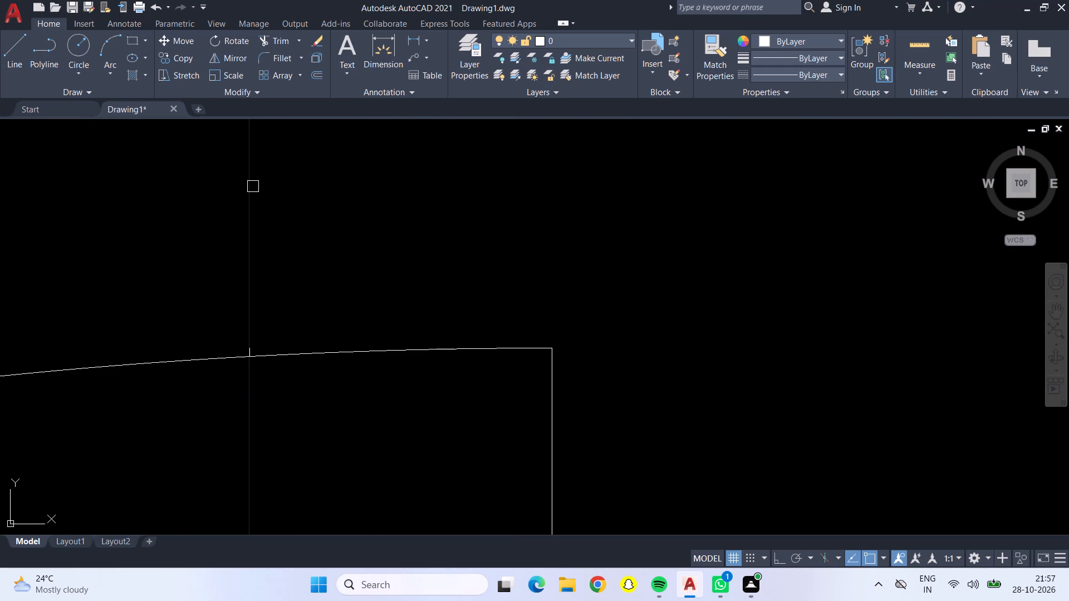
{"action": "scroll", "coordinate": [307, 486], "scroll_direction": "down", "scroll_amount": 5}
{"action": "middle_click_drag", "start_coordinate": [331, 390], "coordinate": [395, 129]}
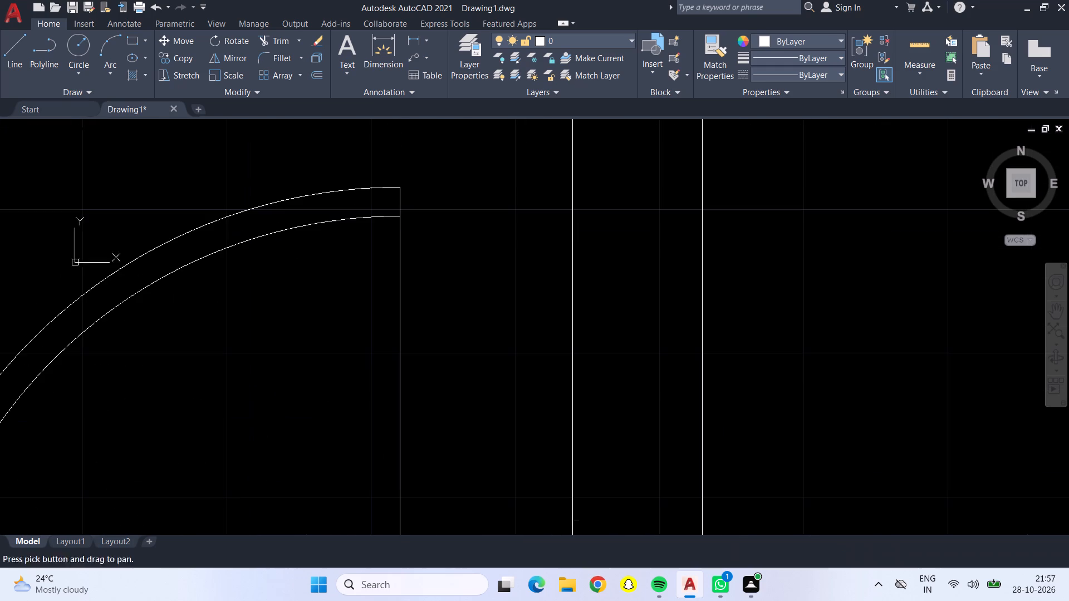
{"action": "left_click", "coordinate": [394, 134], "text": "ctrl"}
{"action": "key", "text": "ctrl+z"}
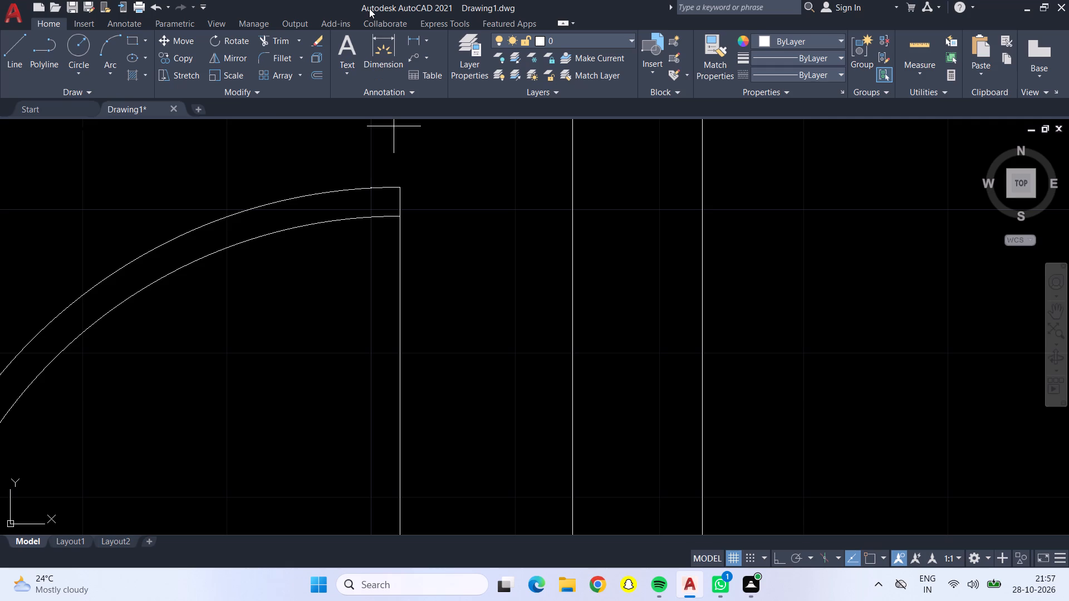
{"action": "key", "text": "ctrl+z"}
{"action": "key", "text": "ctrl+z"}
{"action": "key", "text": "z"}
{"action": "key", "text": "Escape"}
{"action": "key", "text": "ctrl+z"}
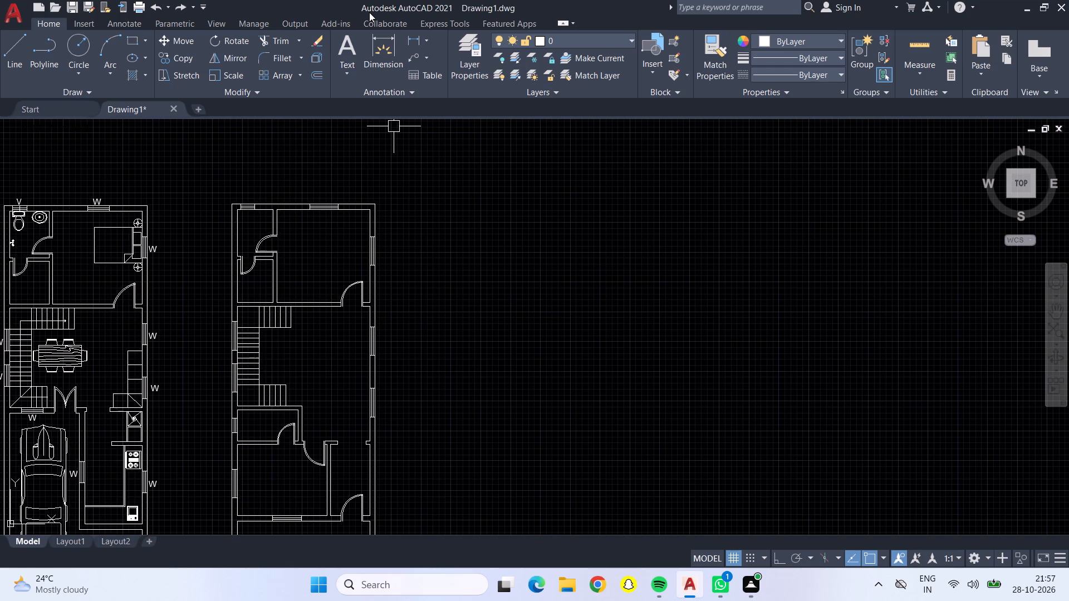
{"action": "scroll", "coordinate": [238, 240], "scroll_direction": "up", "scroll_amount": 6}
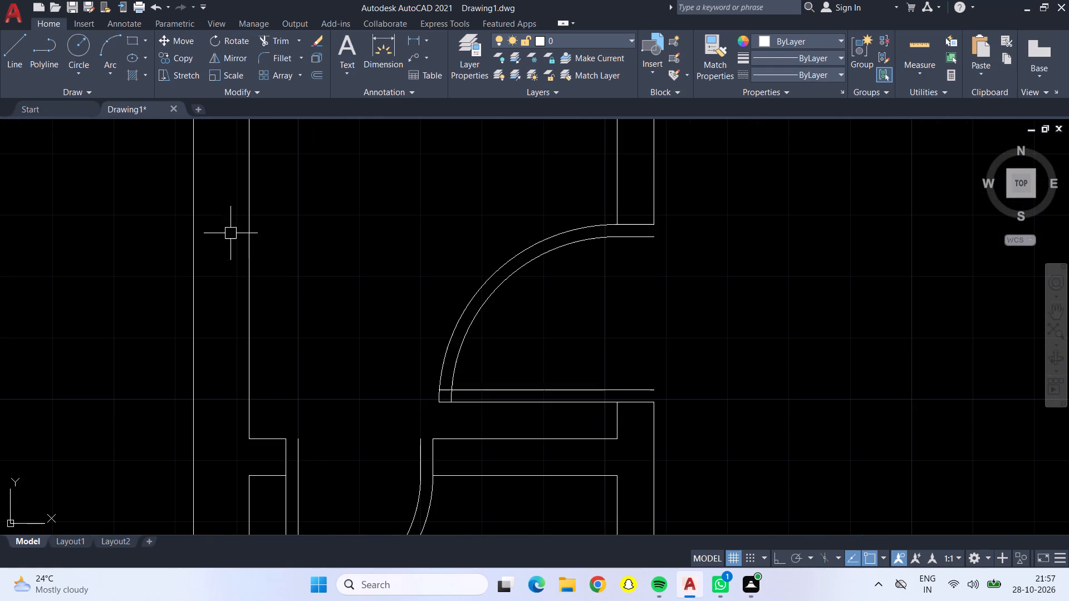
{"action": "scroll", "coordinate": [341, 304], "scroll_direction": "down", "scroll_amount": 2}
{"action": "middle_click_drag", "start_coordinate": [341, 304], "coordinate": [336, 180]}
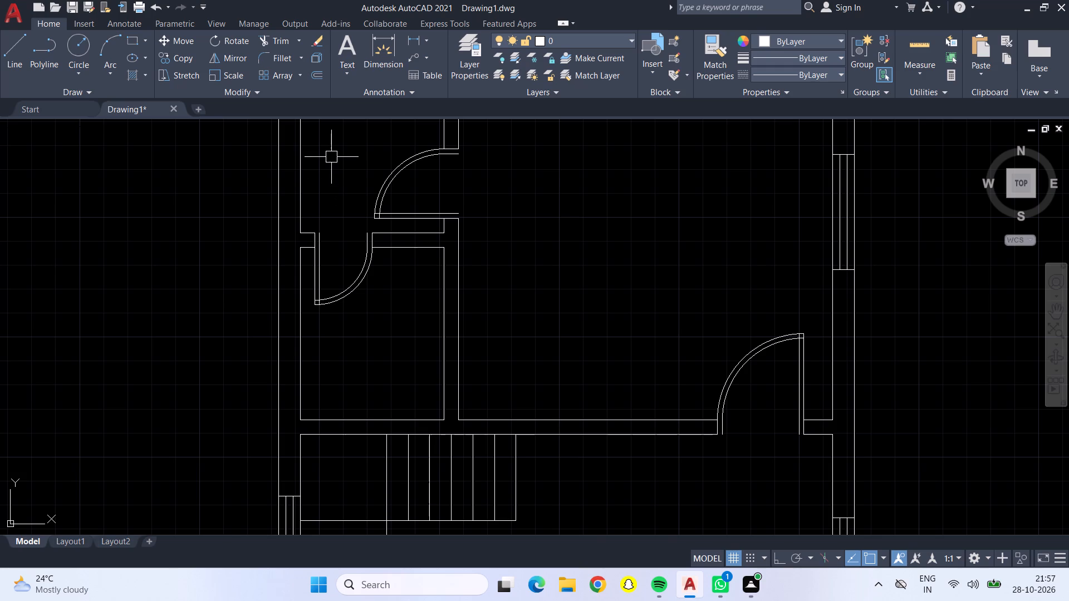
Paste the copied two-line building layout description into the empty space right of the second floor plan's upper rooms.
{"action": "left_click", "coordinate": [328, 156], "text": "ctrl"}
{"action": "key", "text": "ctrl+v"}
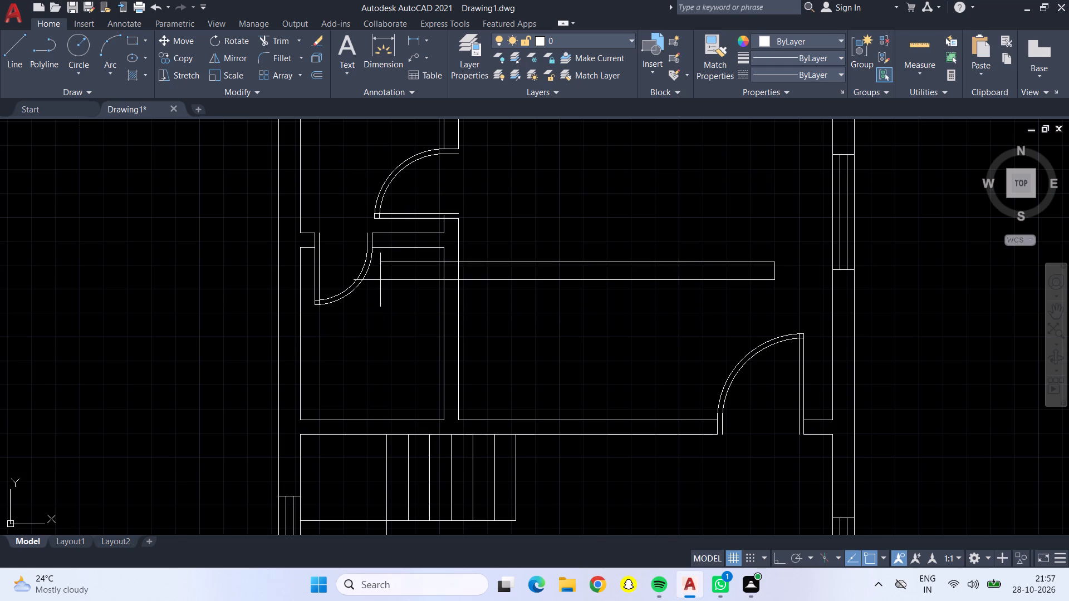
{"action": "scroll", "coordinate": [381, 280], "scroll_direction": "down", "scroll_amount": 2}
{"action": "left_click", "coordinate": [630, 206]}
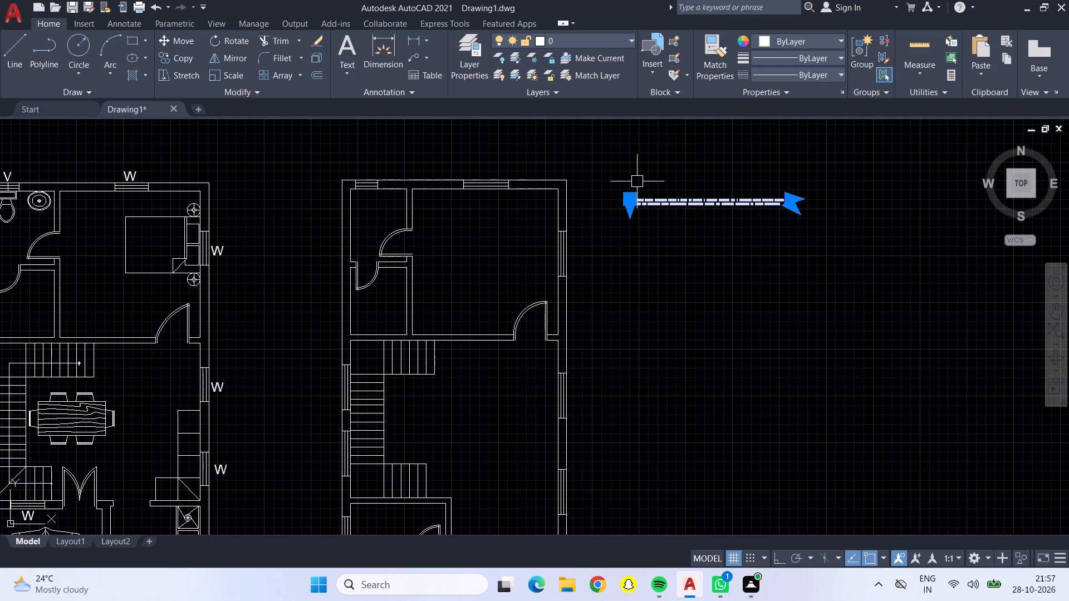
{"action": "scroll", "coordinate": [630, 203], "scroll_direction": "up", "scroll_amount": 3}
{"action": "left_click_drag", "start_coordinate": [622, 214], "coordinate": [619, 231]}
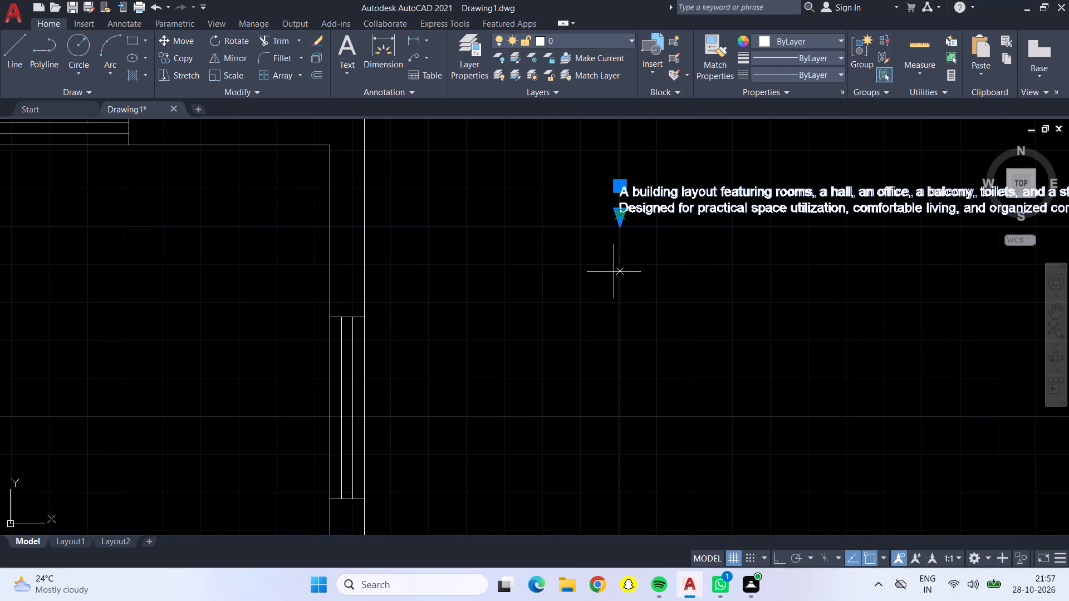
{"action": "scroll", "coordinate": [502, 142], "scroll_direction": "down", "scroll_amount": 2}
{"action": "left_click_drag", "start_coordinate": [551, 182], "coordinate": [566, 198]}
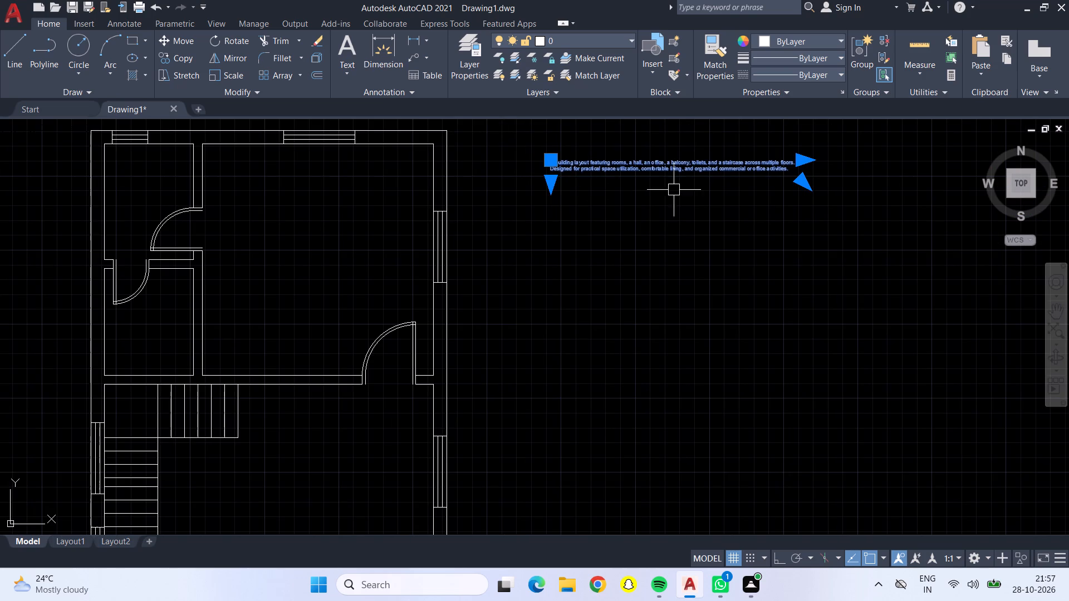
{"action": "key", "text": "Escape"}
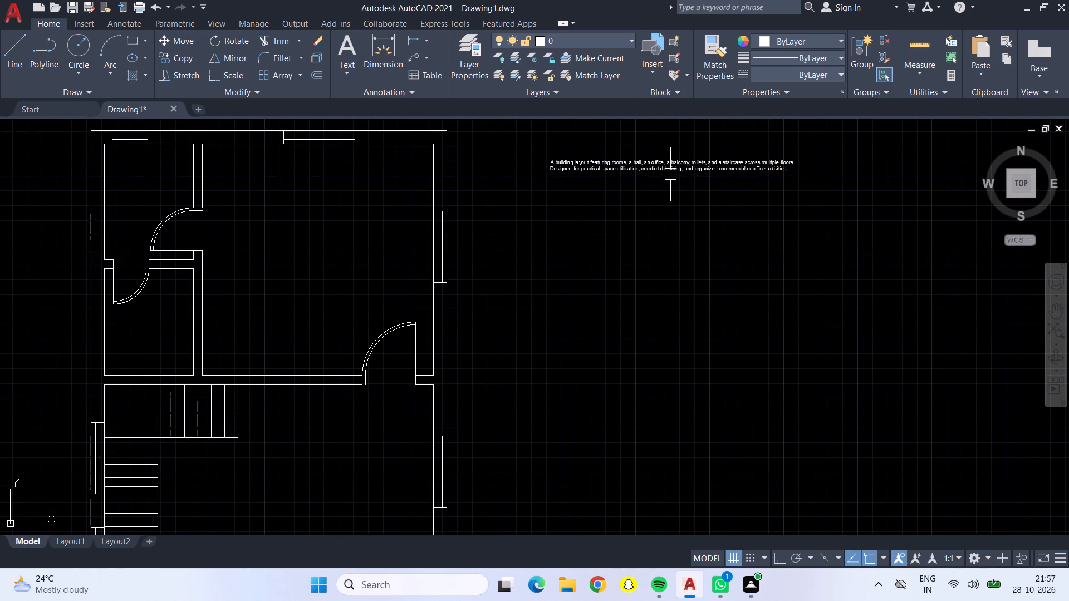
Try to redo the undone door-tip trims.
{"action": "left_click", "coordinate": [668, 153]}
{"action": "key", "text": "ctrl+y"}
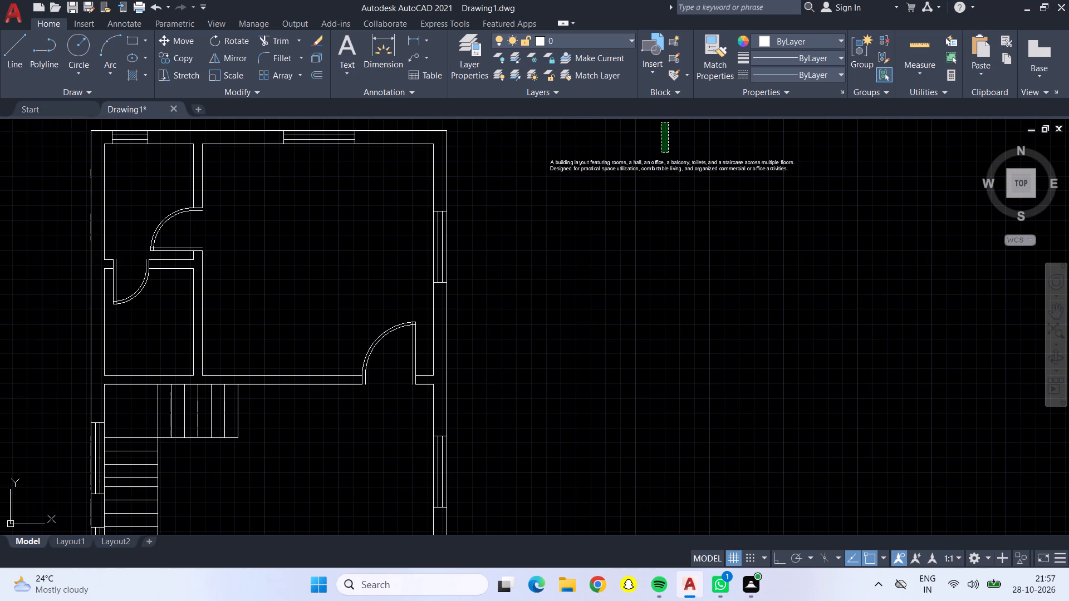
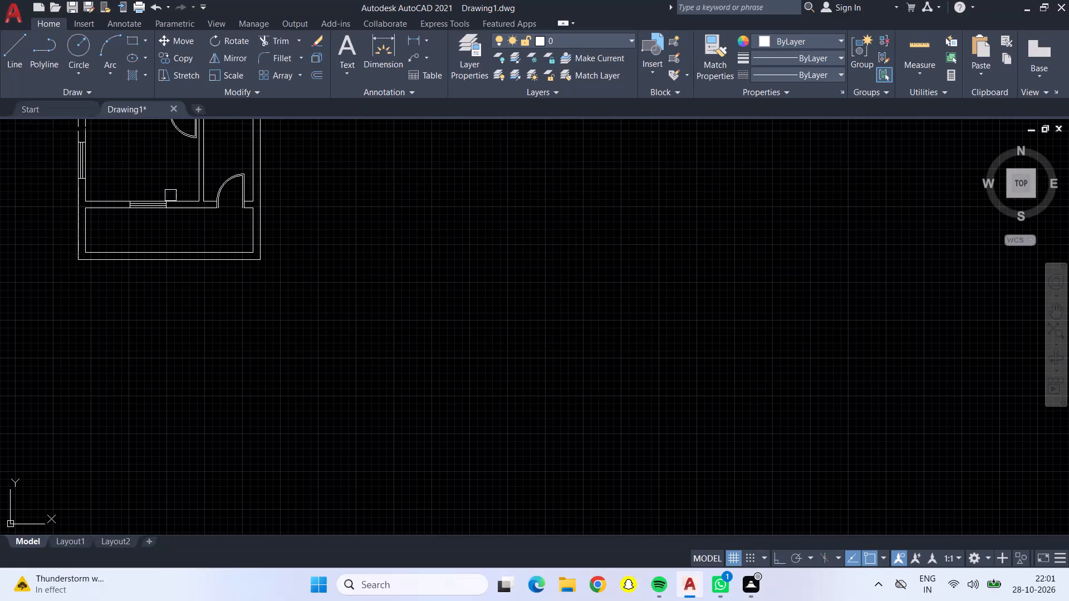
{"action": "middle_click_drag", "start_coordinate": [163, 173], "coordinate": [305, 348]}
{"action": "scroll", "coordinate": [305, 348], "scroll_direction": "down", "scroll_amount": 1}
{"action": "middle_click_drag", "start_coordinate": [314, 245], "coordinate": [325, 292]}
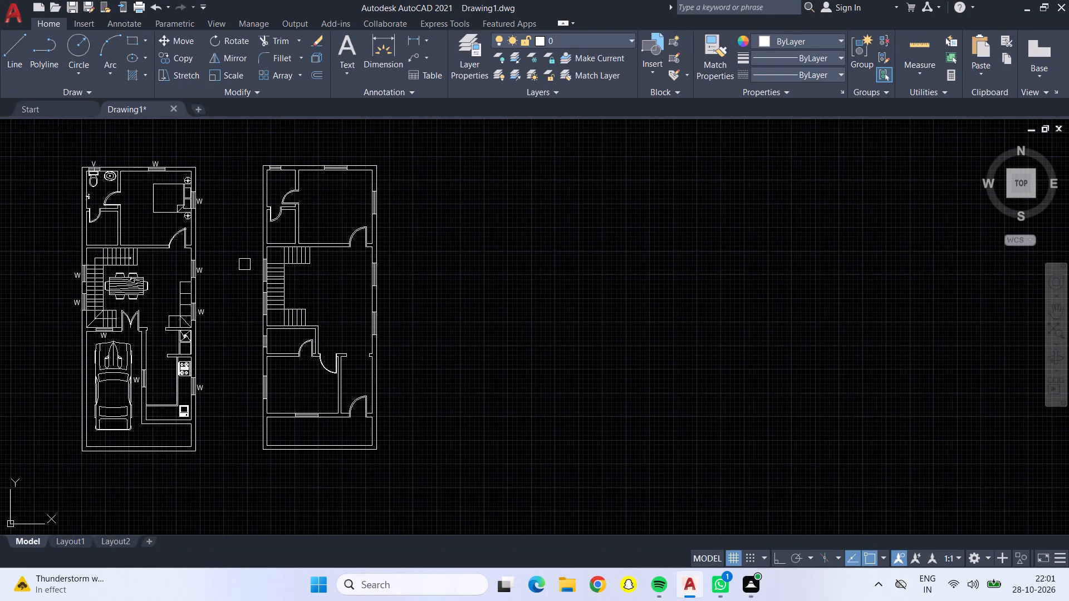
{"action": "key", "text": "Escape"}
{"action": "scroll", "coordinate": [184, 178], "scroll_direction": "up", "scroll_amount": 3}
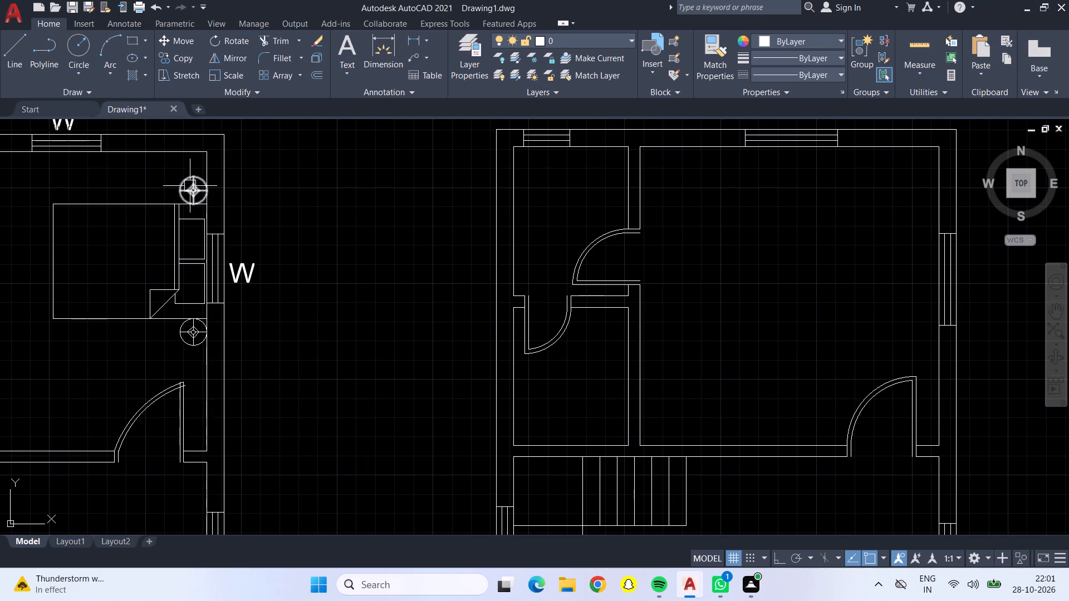
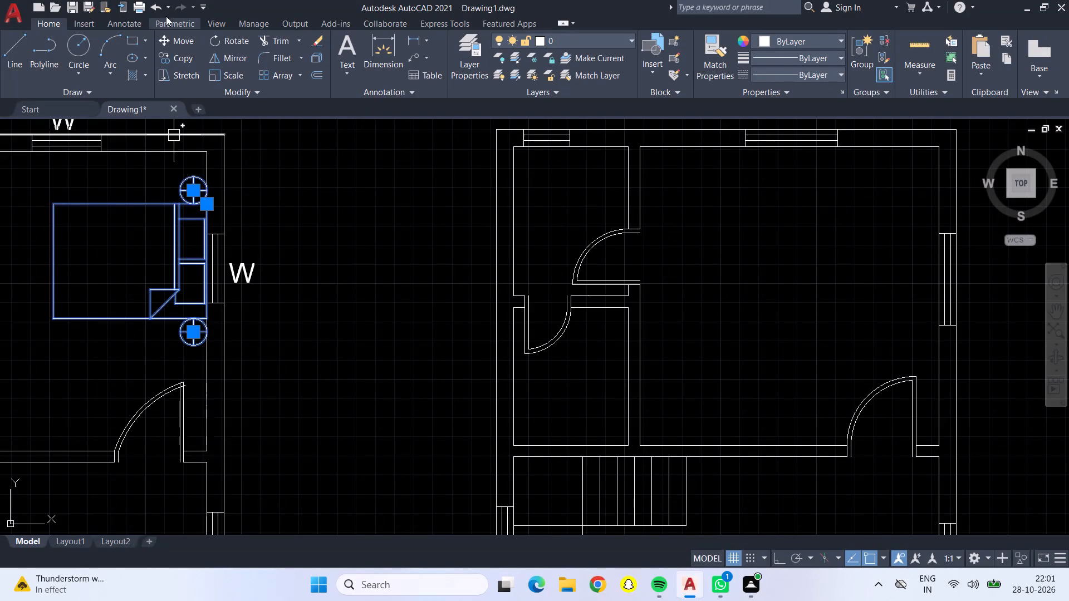
Copy the double bed with both round side tables from the furnished plan to the second-floor bedroom, against the wall beside its east window.
{"action": "left_click", "coordinate": [163, 54]}
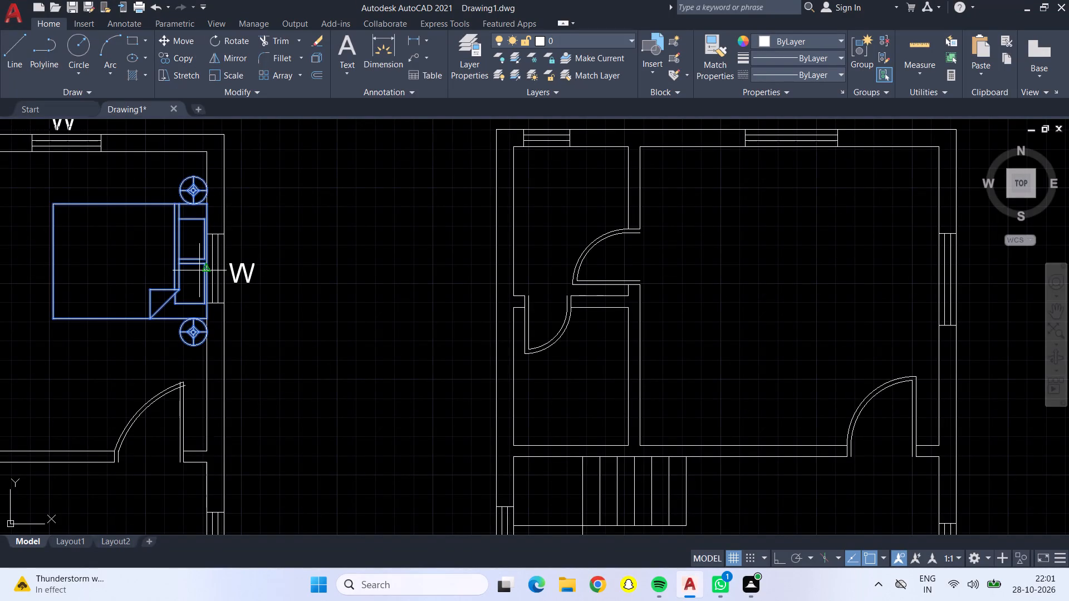
{"action": "scroll", "coordinate": [199, 270], "scroll_direction": "up", "scroll_amount": 2}
{"action": "left_click", "coordinate": [216, 246]}
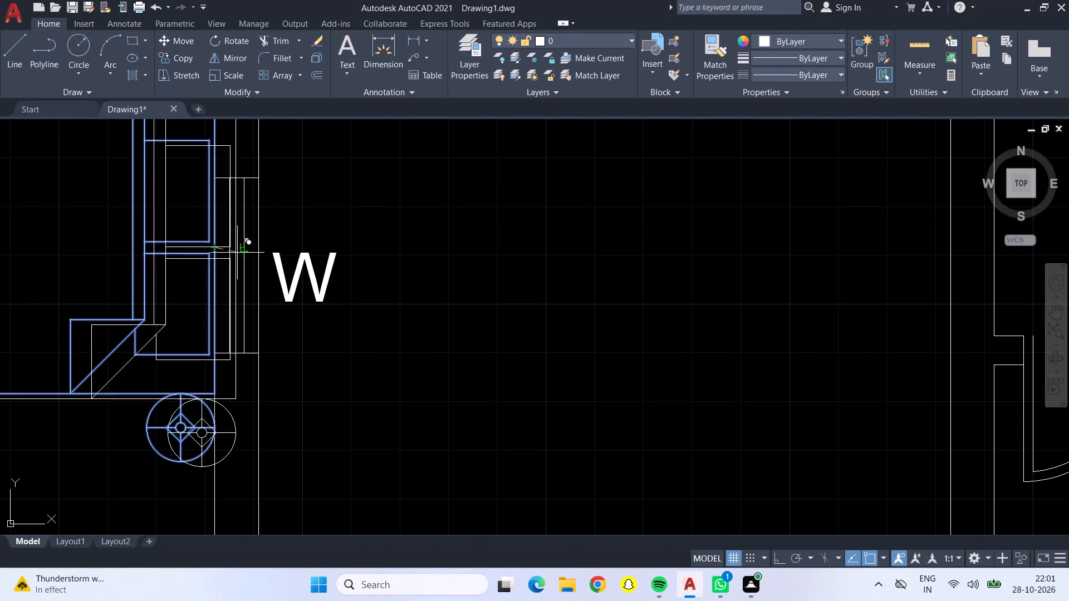
{"action": "scroll", "coordinate": [246, 250], "scroll_direction": "down", "scroll_amount": 3}
{"action": "middle_click_drag", "start_coordinate": [607, 235], "coordinate": [458, 206]}
{"action": "middle_click_drag", "start_coordinate": [427, 208], "coordinate": [379, 213]}
{"action": "scroll", "coordinate": [471, 240], "scroll_direction": "up", "scroll_amount": 2}
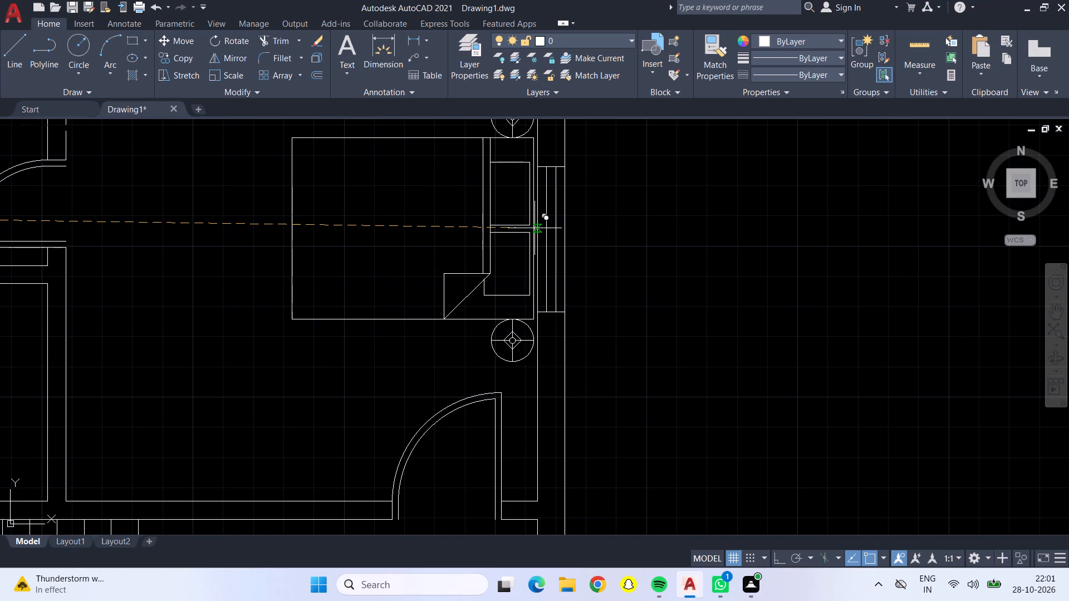
{"action": "scroll", "coordinate": [534, 228], "scroll_direction": "up", "scroll_amount": 2}
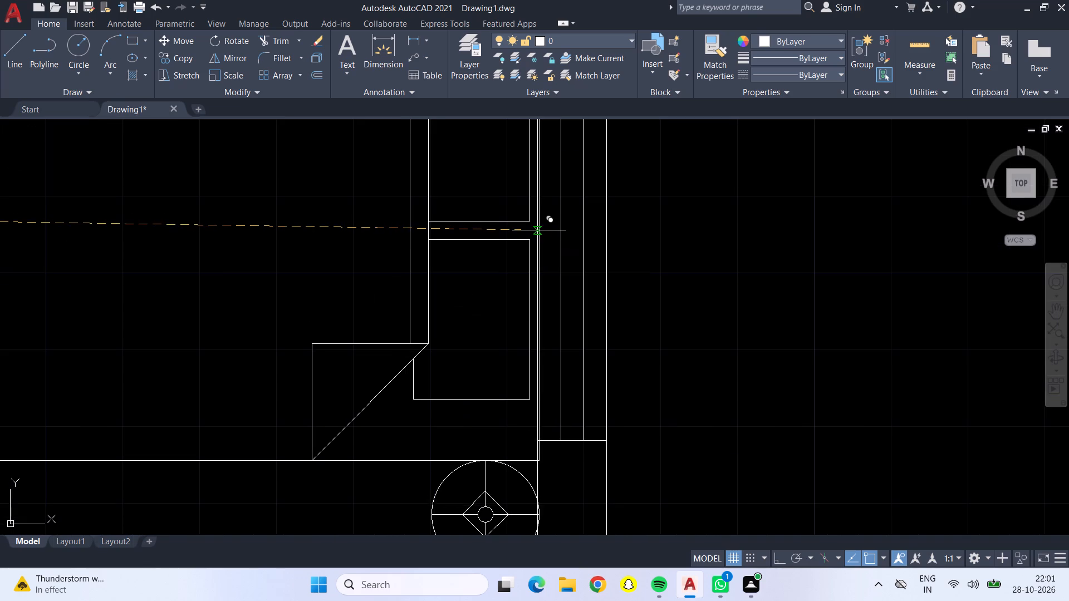
{"action": "left_click", "coordinate": [535, 225]}
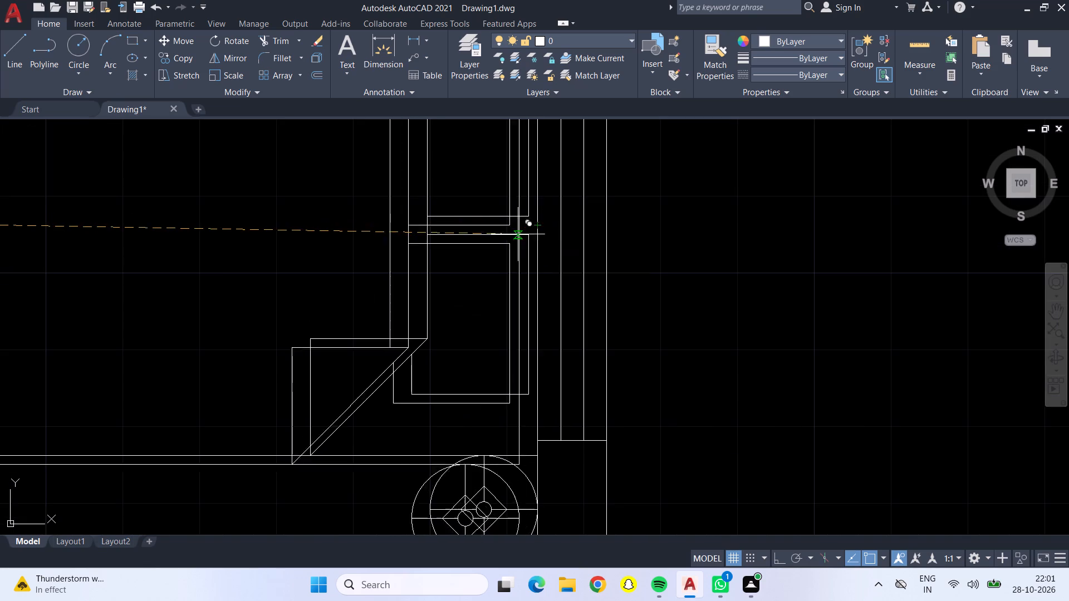
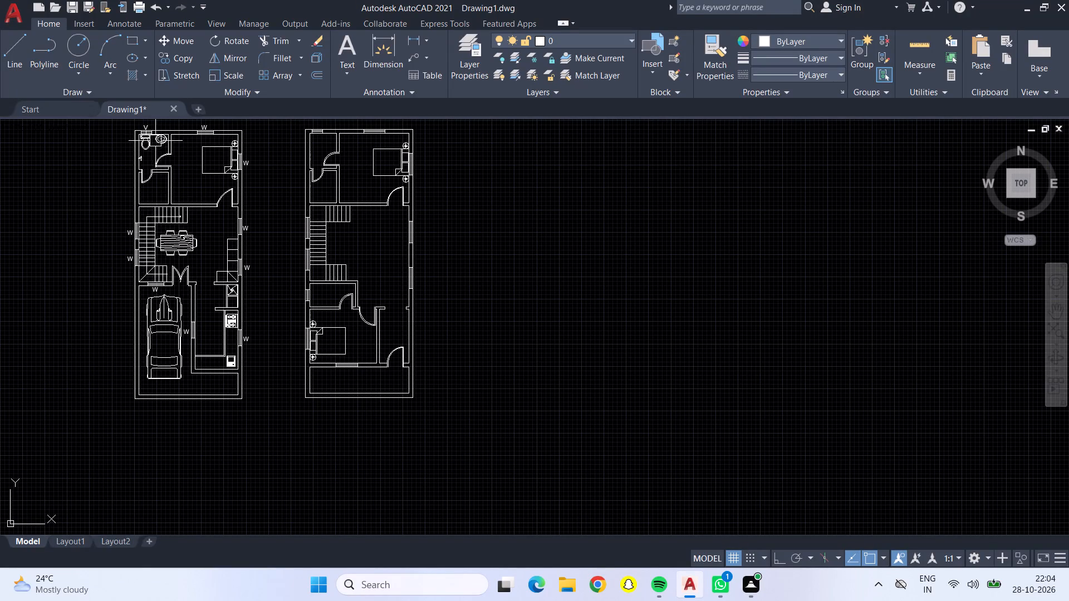
Copy the toilet from the furnished plan's bathroom to the second-floor northwest bathroom, against the wall below its north window.
{"action": "scroll", "coordinate": [150, 137], "scroll_direction": "up", "scroll_amount": 3}
{"action": "left_click", "coordinate": [136, 158]}
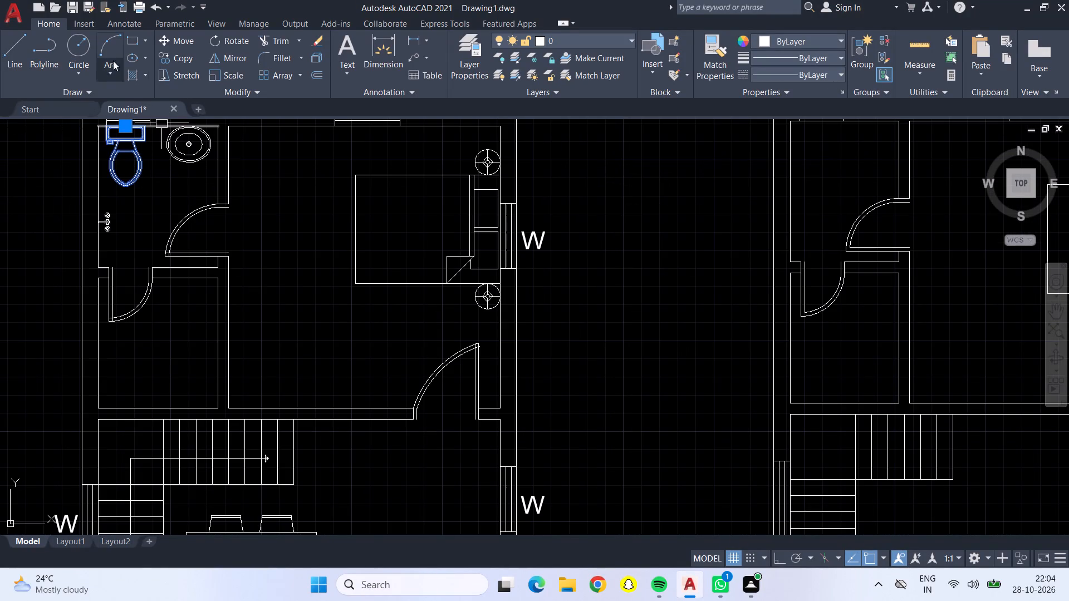
{"action": "left_click", "coordinate": [183, 54]}
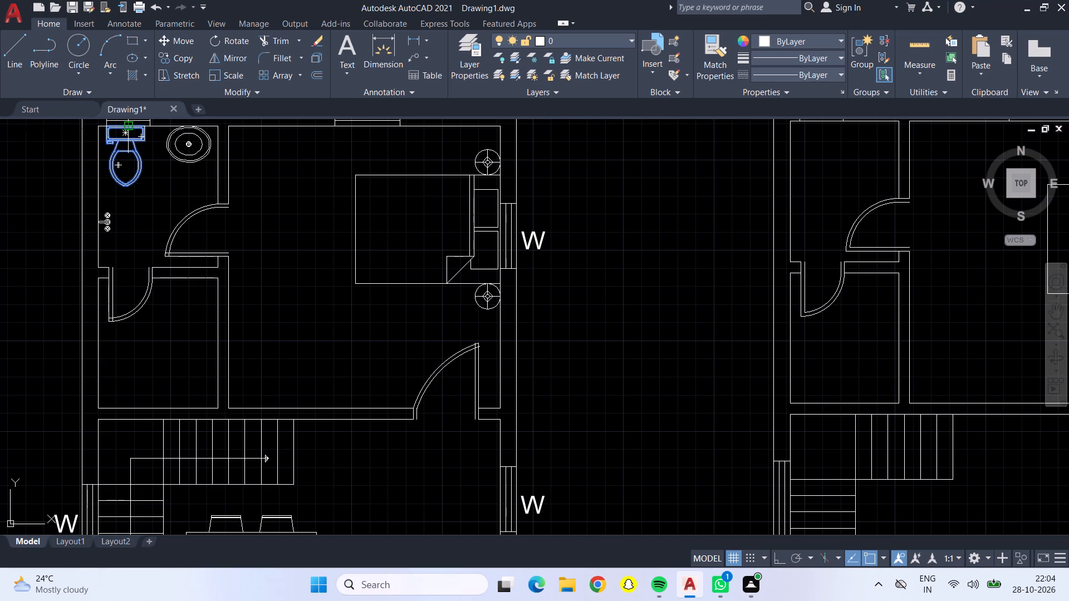
{"action": "left_click", "coordinate": [131, 128]}
{"action": "middle_click_drag", "start_coordinate": [592, 165], "coordinate": [515, 181]}
{"action": "scroll", "coordinate": [592, 165], "scroll_direction": "down", "scroll_amount": 1}
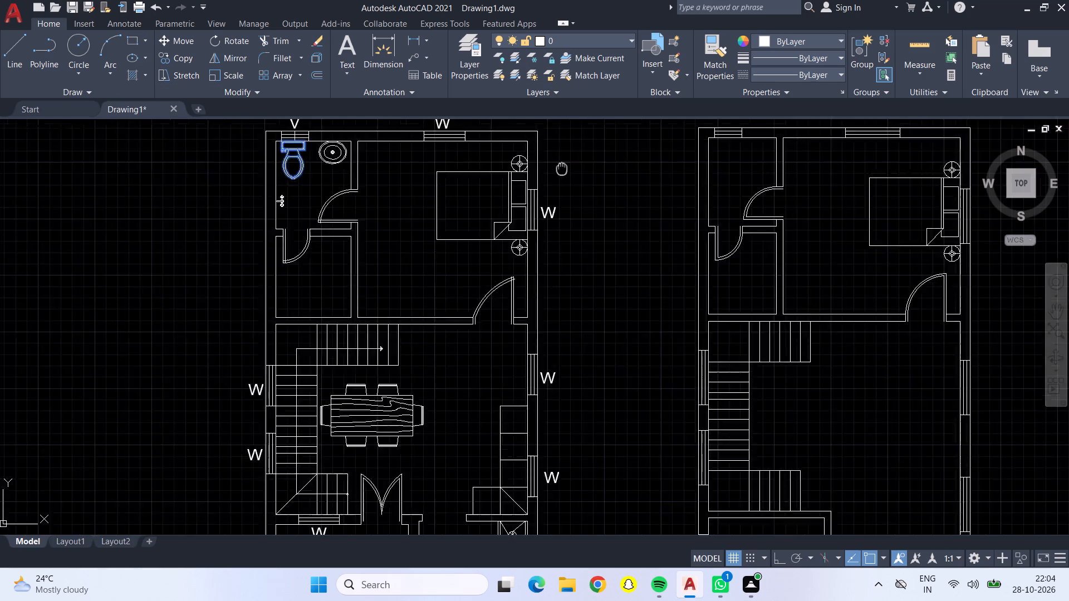
{"action": "middle_click_drag", "start_coordinate": [515, 181], "coordinate": [198, 251]}
{"action": "scroll", "coordinate": [340, 231], "scroll_direction": "up", "scroll_amount": 3}
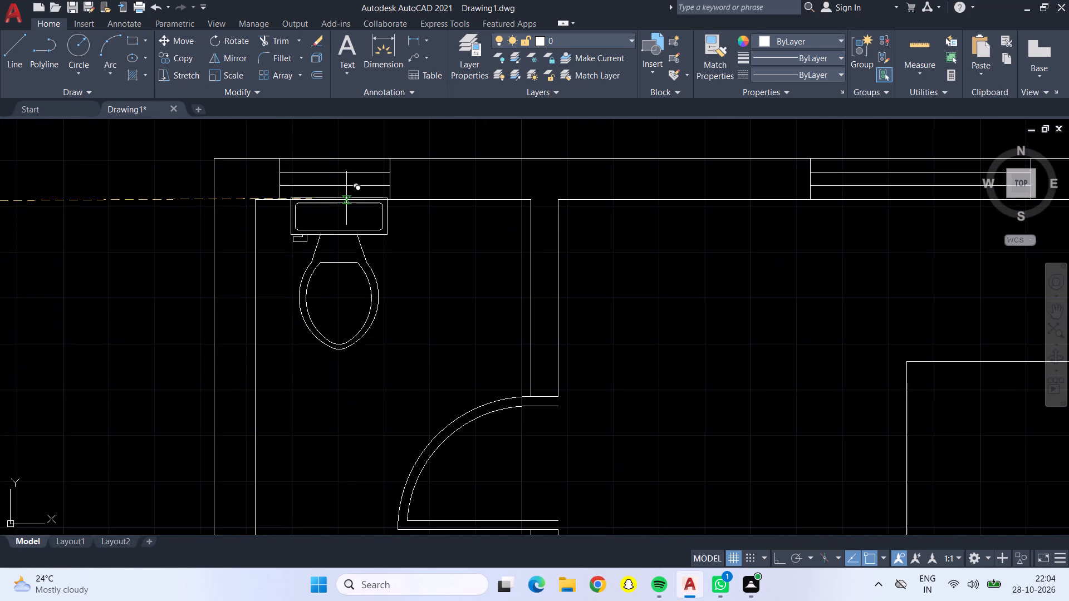
{"action": "left_click", "coordinate": [345, 201]}
{"action": "scroll", "coordinate": [338, 211], "scroll_direction": "down", "scroll_amount": 2}
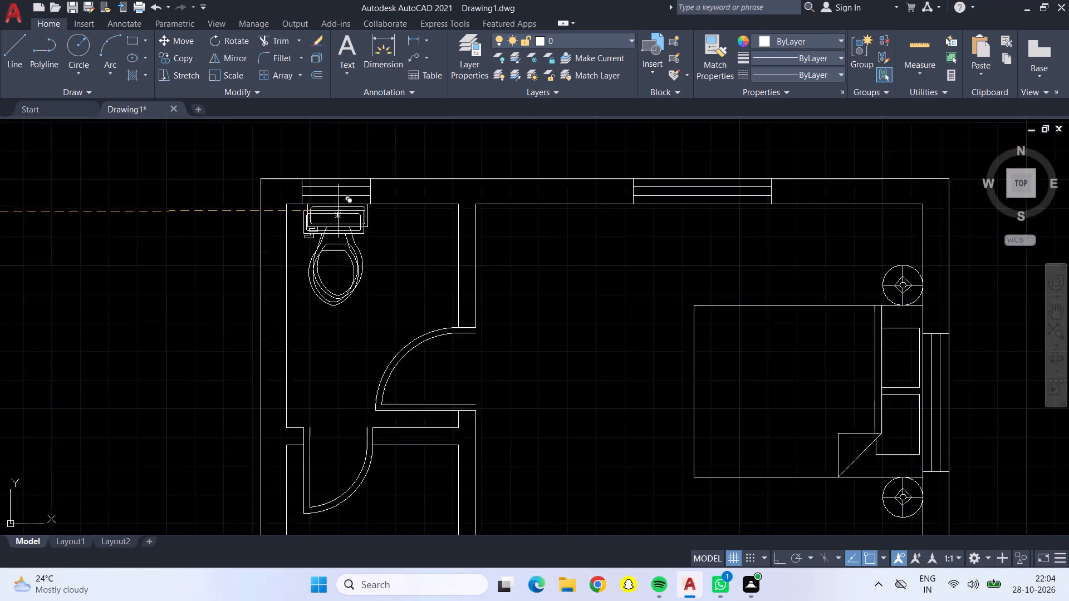
{"action": "scroll", "coordinate": [338, 211], "scroll_direction": "down", "scroll_amount": 1}
{"action": "scroll", "coordinate": [266, 269], "scroll_direction": "down", "scroll_amount": 2}
{"action": "middle_click_drag", "start_coordinate": [272, 316], "coordinate": [276, 260]}
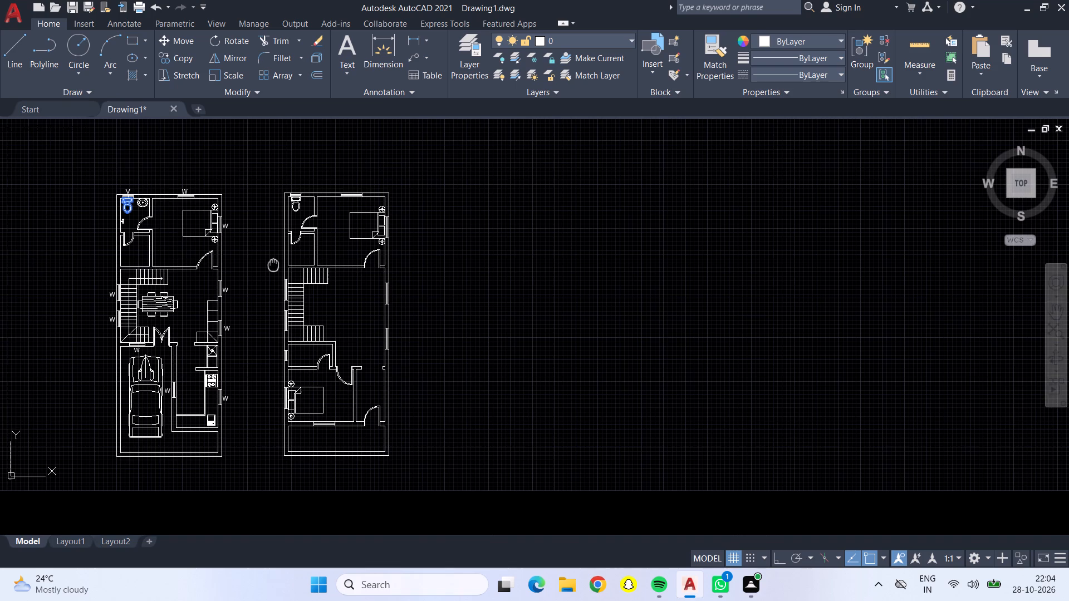
{"action": "middle_click_drag", "start_coordinate": [276, 260], "coordinate": [296, 231]}
{"action": "key", "text": "Escape"}
Browse the block collection of Home - Space Planner.dwg in DesignCenter for bathroom fixtures.
{"action": "key", "text": "ctrl+2"}
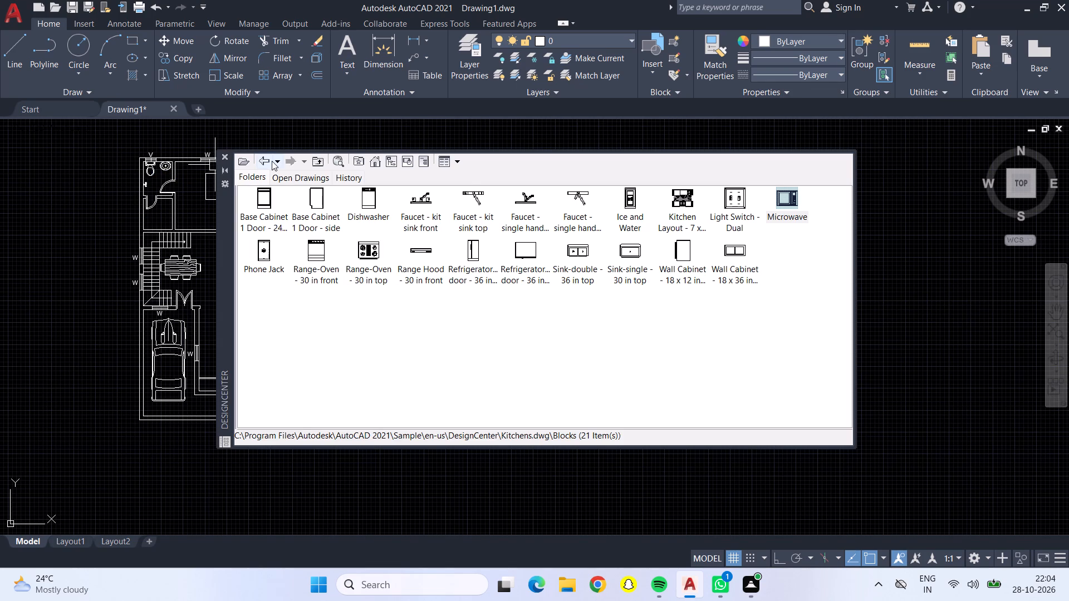
{"action": "left_click", "coordinate": [268, 161]}
{"action": "left_click", "coordinate": [268, 161]}
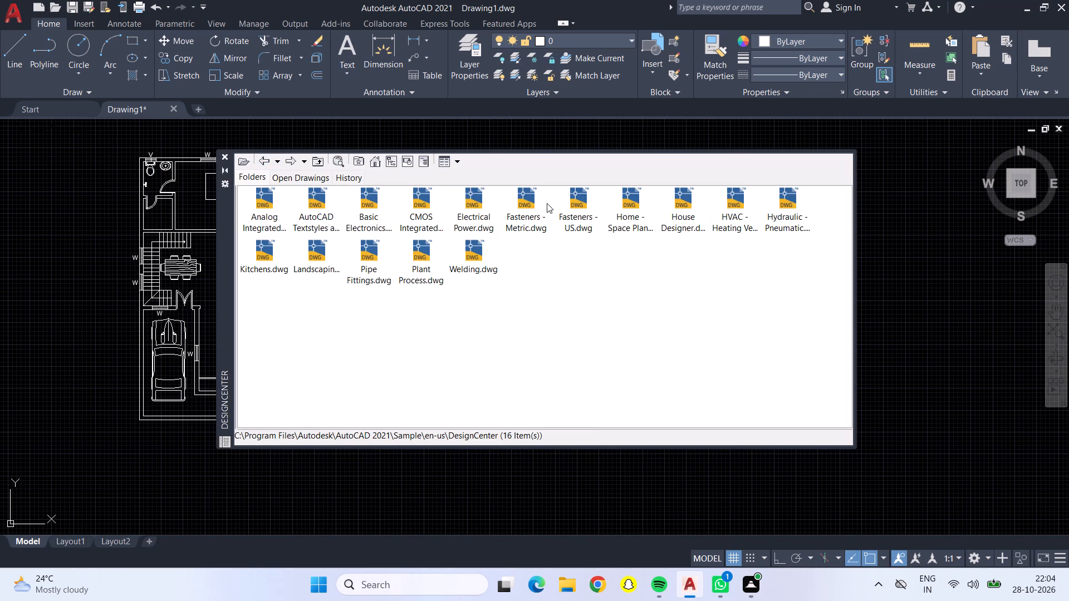
{"action": "left_click", "coordinate": [619, 209]}
{"action": "left_click_drag", "start_coordinate": [620, 201], "coordinate": [624, 208]}
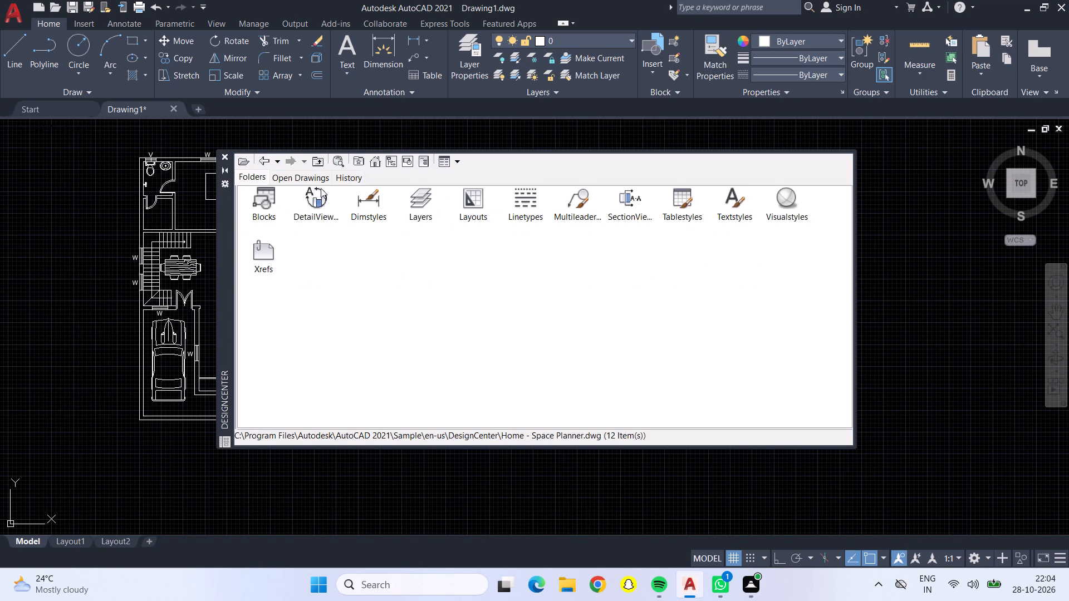
{"action": "double_click", "coordinate": [265, 195]}
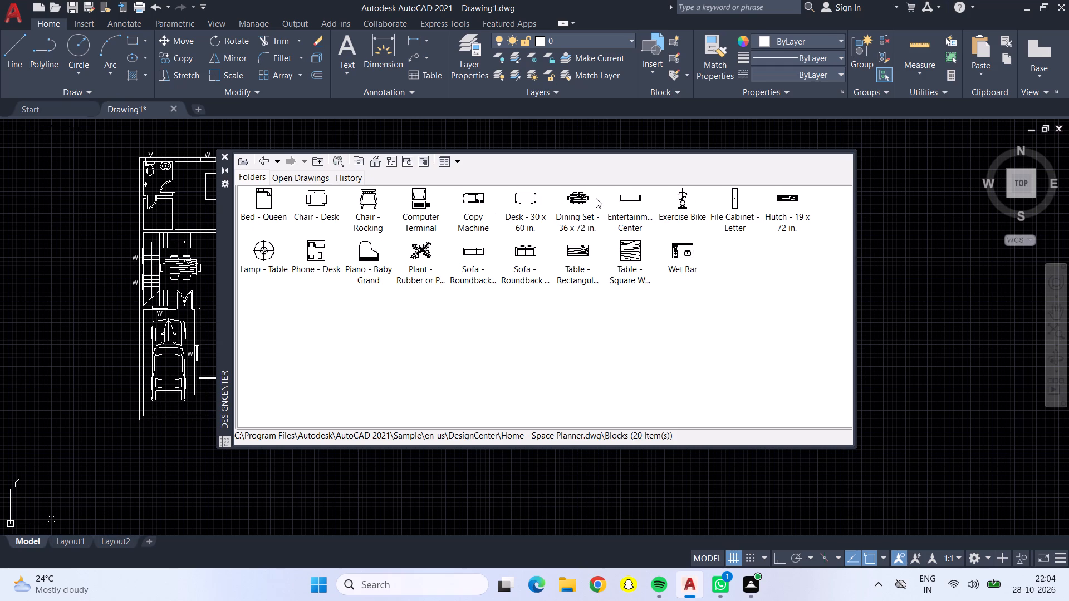
{"action": "left_click", "coordinate": [263, 150]}
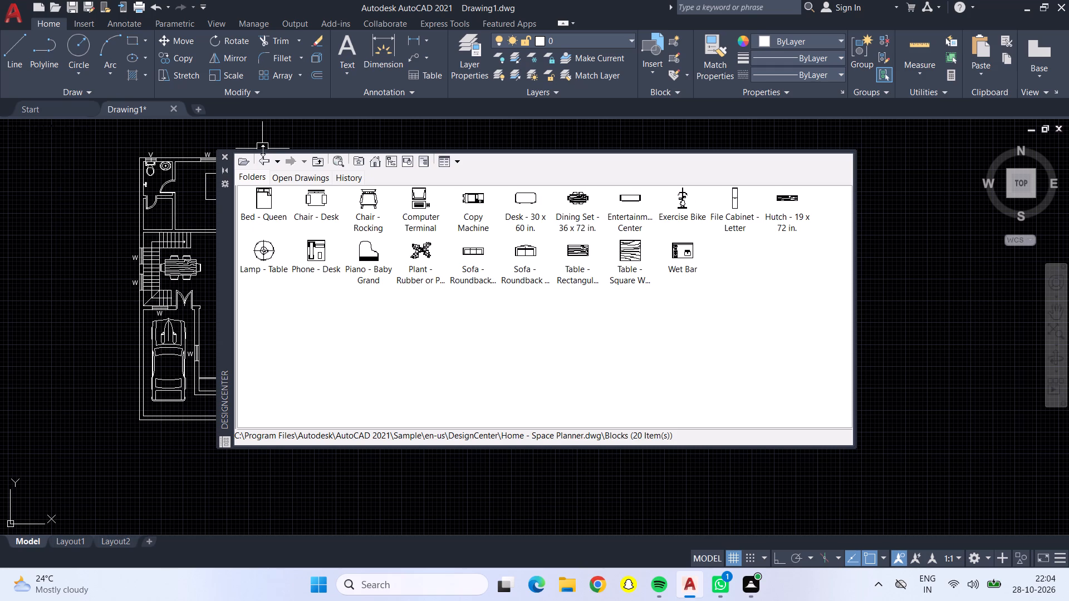
{"action": "left_click", "coordinate": [263, 155]}
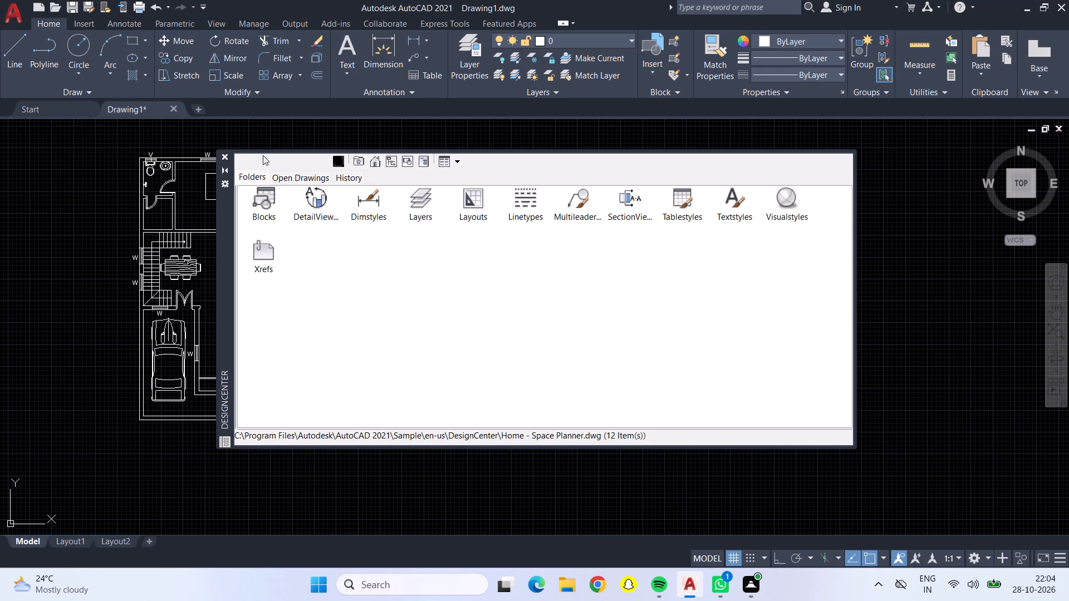
{"action": "left_click", "coordinate": [263, 155]}
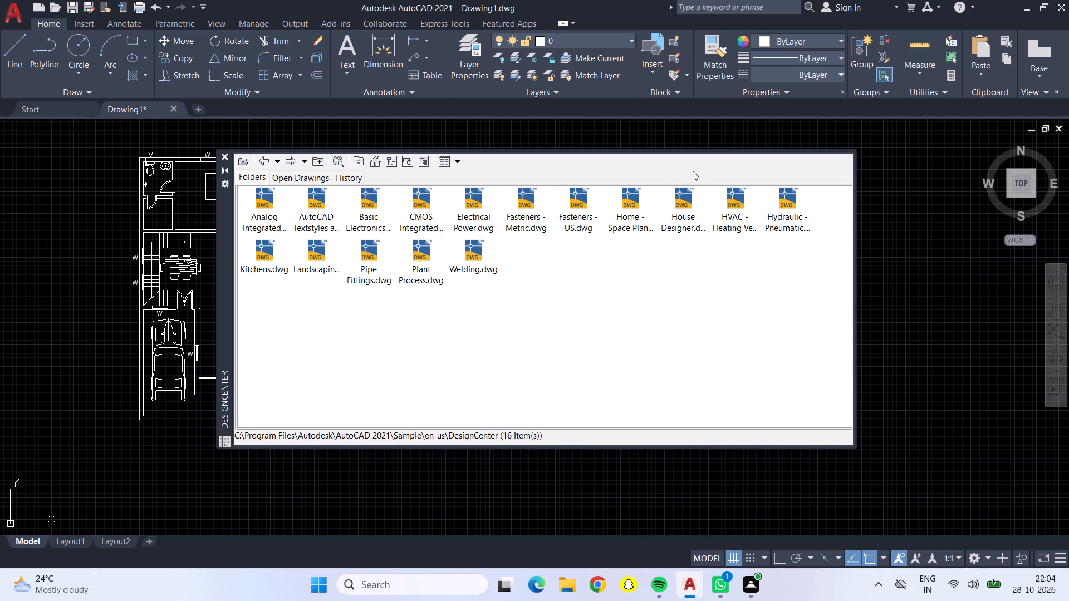
Insert the Bath Tub - 26 x 60 in. block from House Designer.dwg into the empty area west of the furnished plan.
{"action": "double_click", "coordinate": [679, 189]}
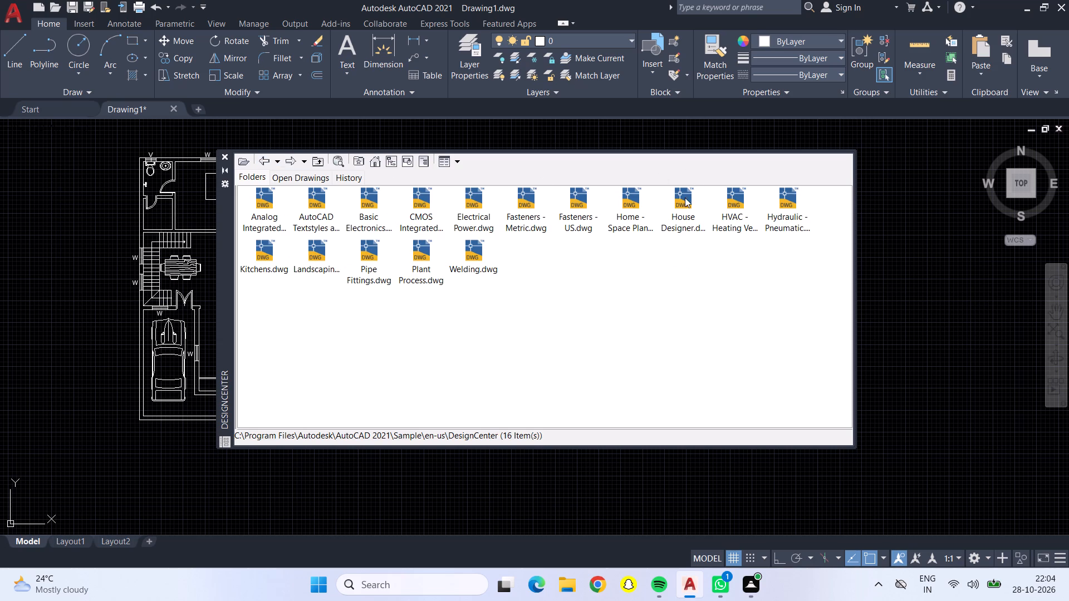
{"action": "left_click", "coordinate": [685, 198]}
{"action": "left_click", "coordinate": [681, 198]}
{"action": "double_click", "coordinate": [270, 191]}
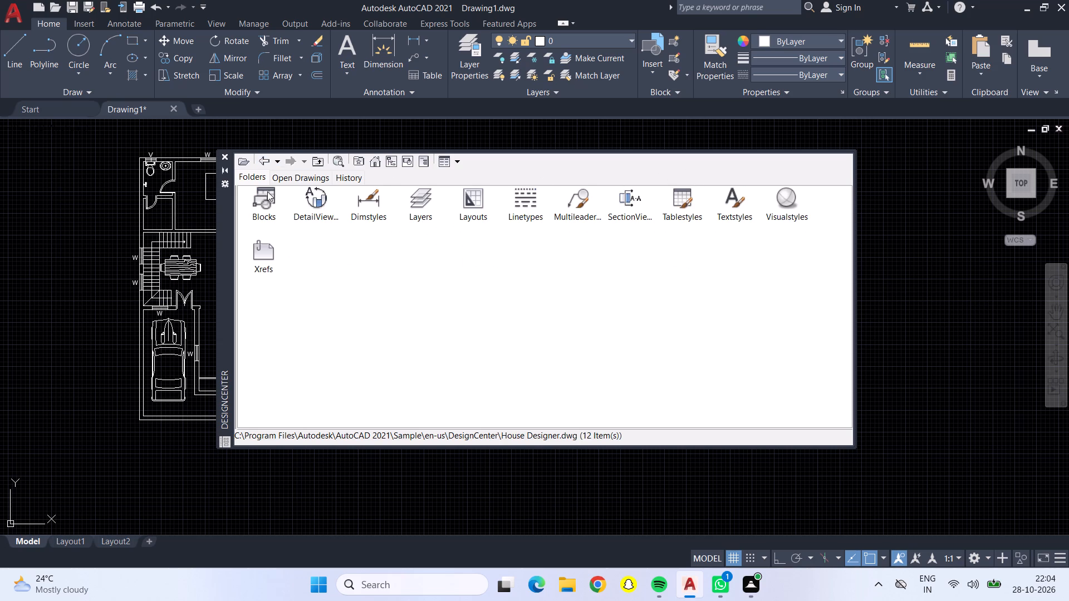
{"action": "left_click", "coordinate": [255, 215]}
{"action": "left_click", "coordinate": [250, 214]}
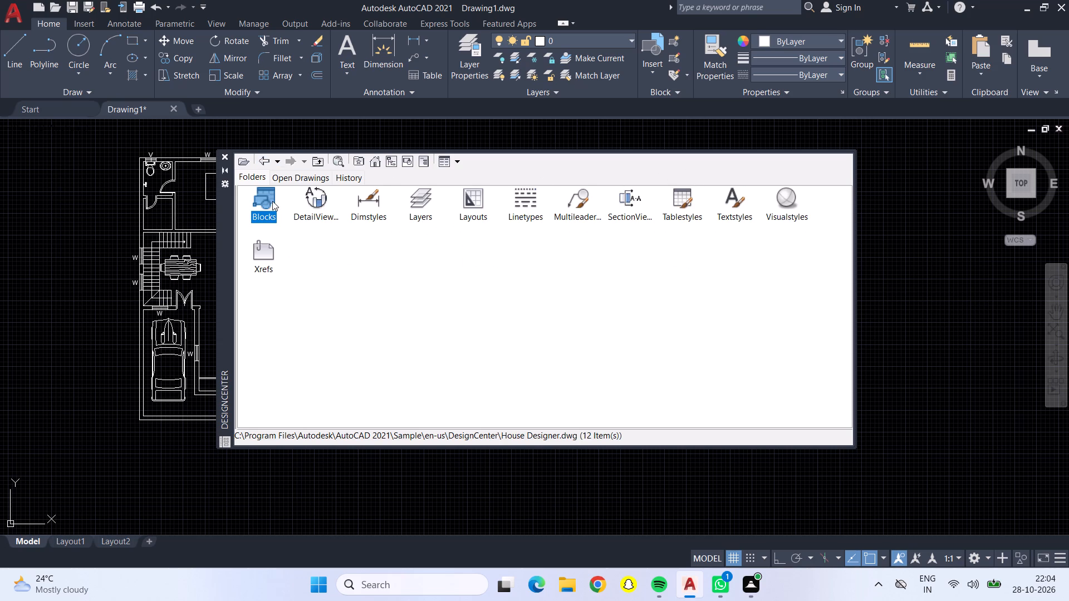
{"action": "left_click", "coordinate": [272, 201]}
{"action": "left_click", "coordinate": [272, 194]}
{"action": "double_click", "coordinate": [262, 205]}
{"action": "left_click", "coordinate": [257, 188]}
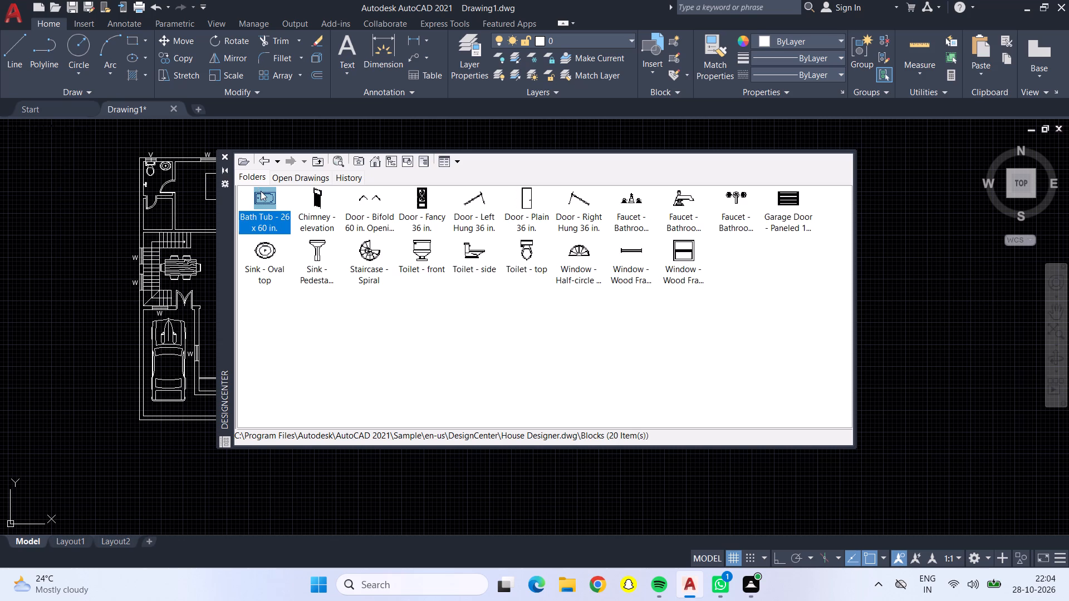
{"action": "left_click_drag", "start_coordinate": [261, 198], "coordinate": [92, 193]}
{"action": "left_click_drag", "start_coordinate": [92, 193], "coordinate": [91, 191]}
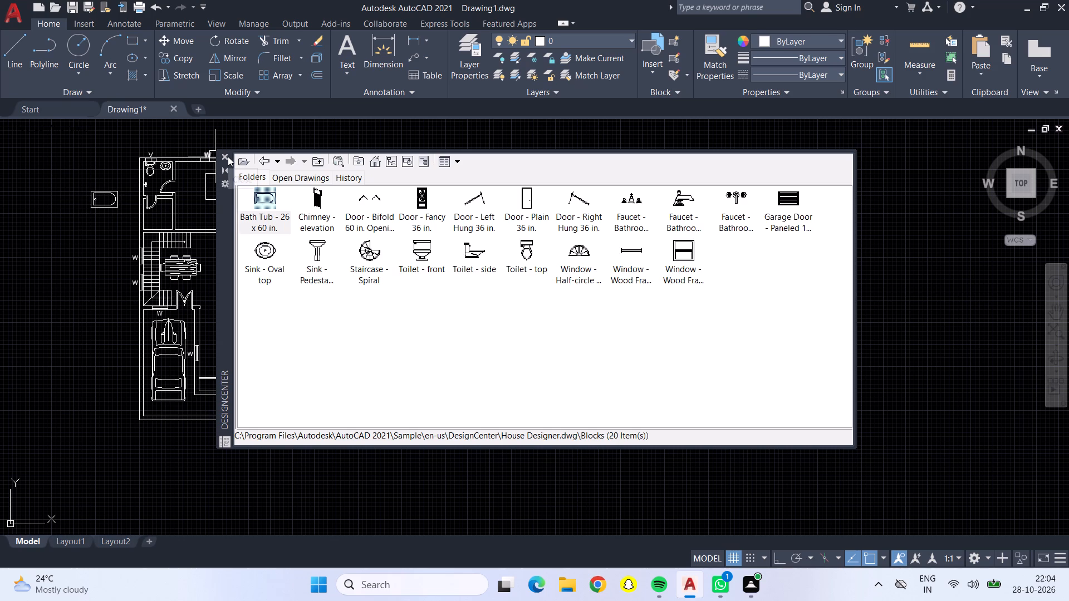
{"action": "left_click", "coordinate": [228, 156]}
Rotate the bathtub by 270° with Ortho on so that it stands lengthwise north to south.
{"action": "left_click", "coordinate": [120, 196]}
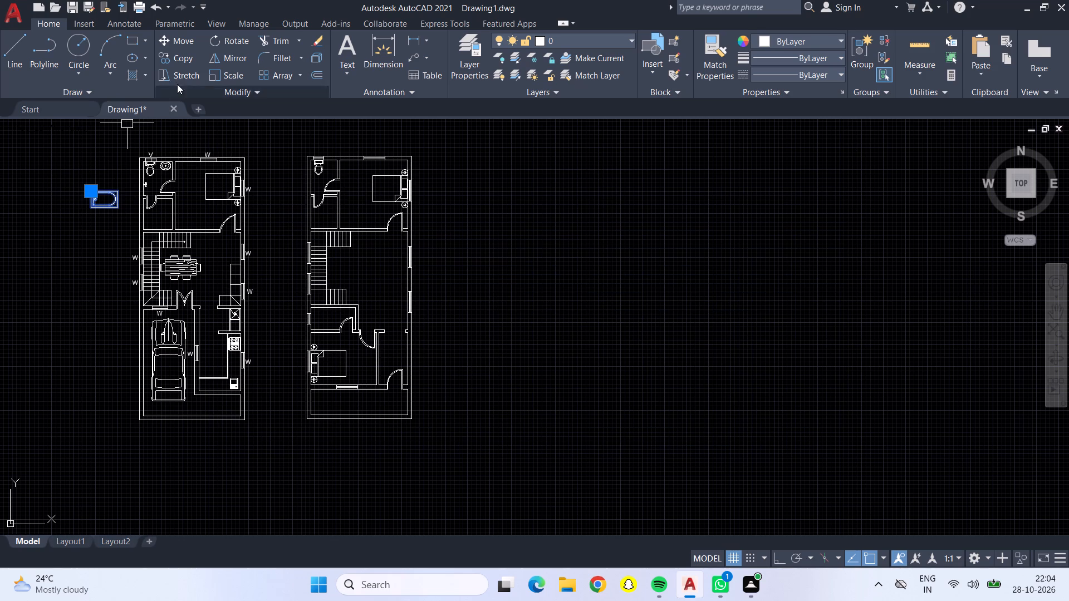
{"action": "left_click", "coordinate": [228, 38]}
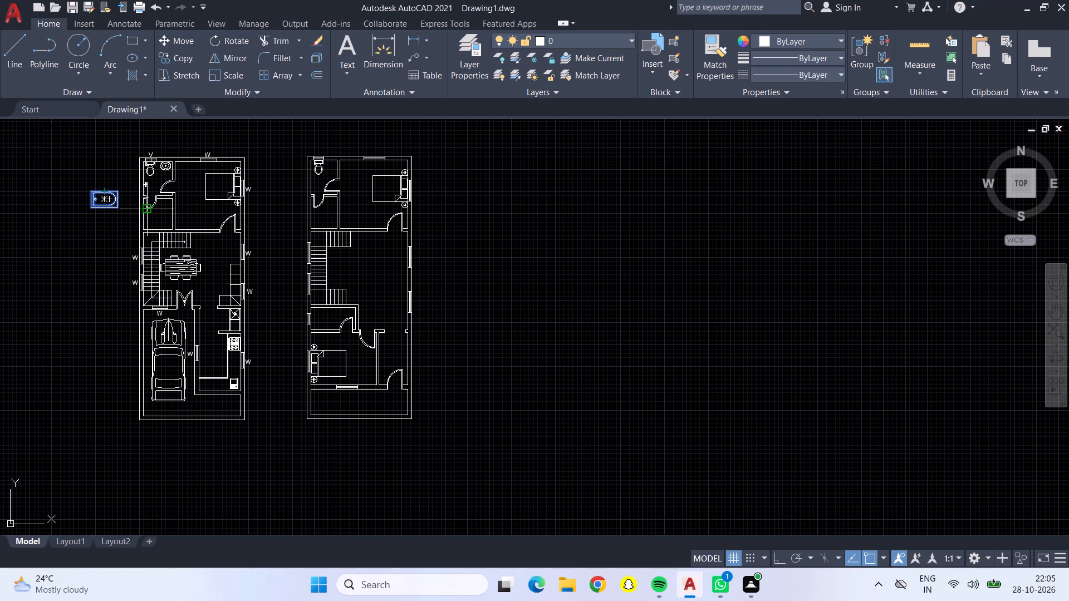
{"action": "left_click", "coordinate": [110, 194]}
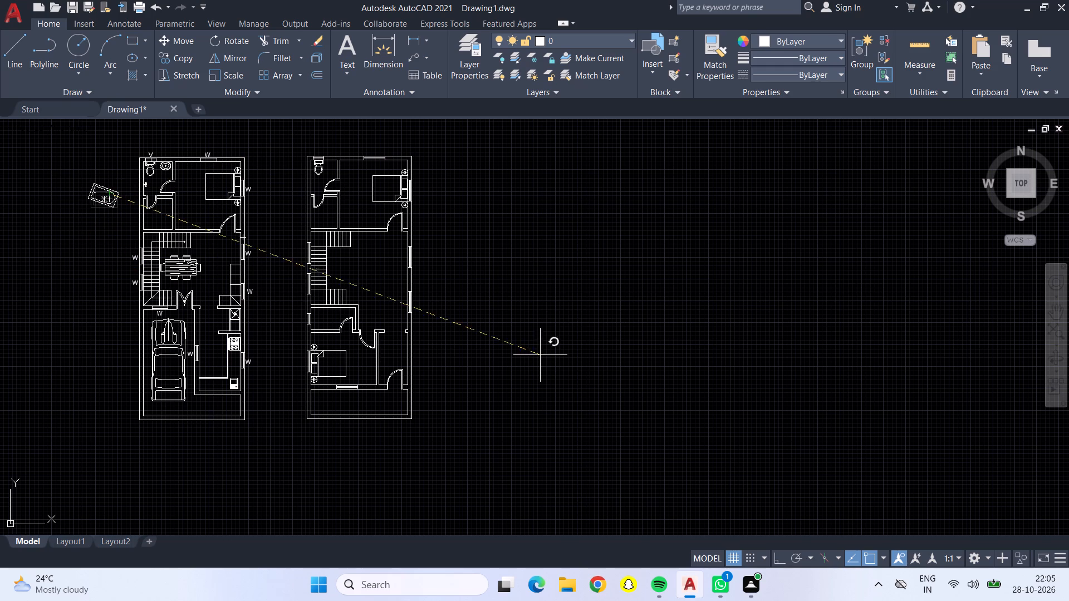
{"action": "left_click", "coordinate": [781, 555]}
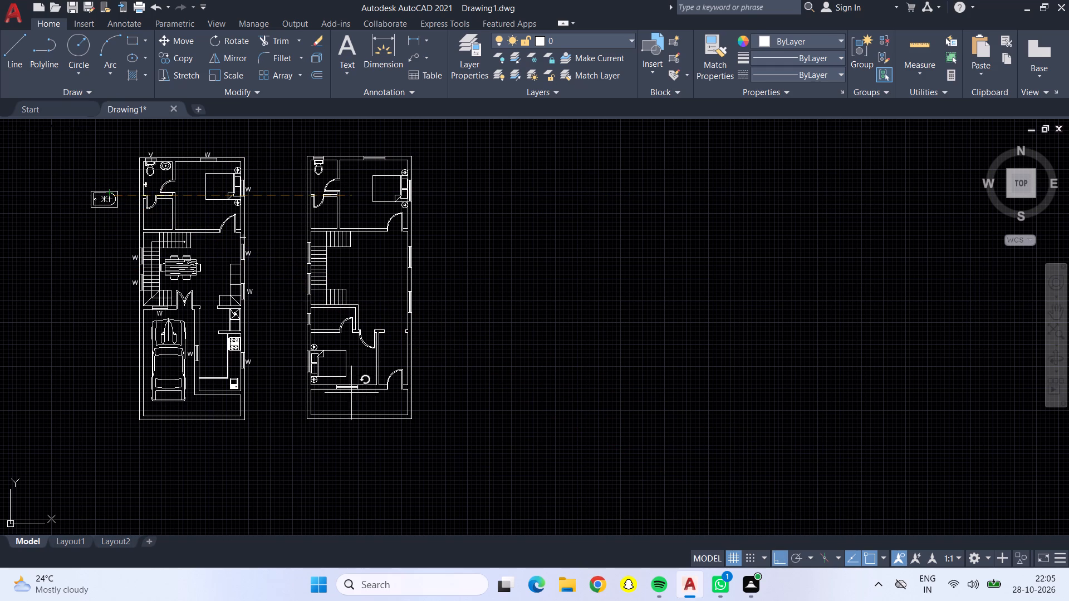
{"action": "left_click", "coordinate": [114, 267]}
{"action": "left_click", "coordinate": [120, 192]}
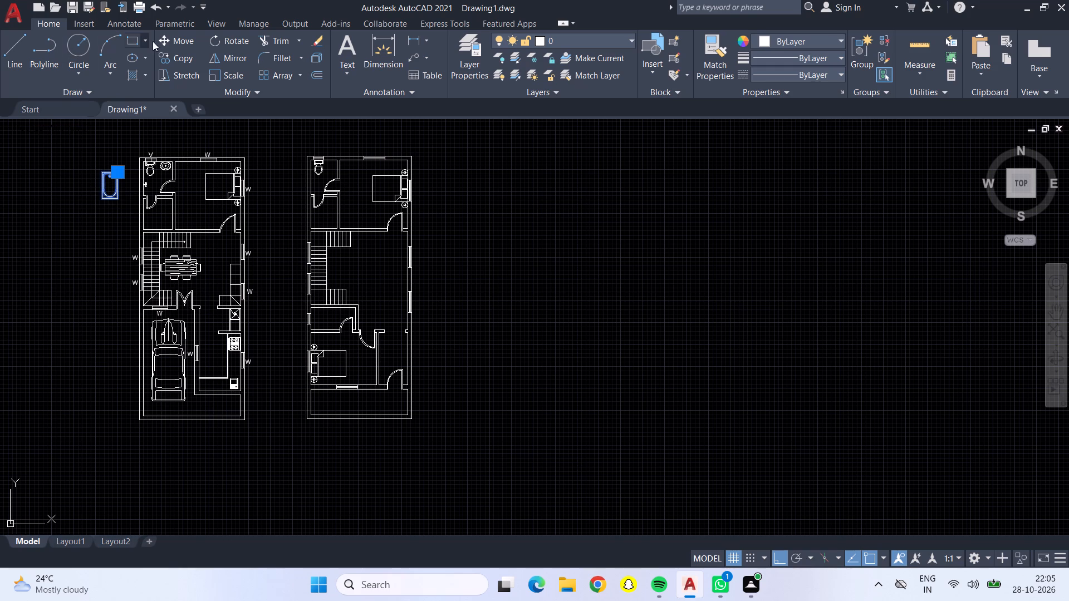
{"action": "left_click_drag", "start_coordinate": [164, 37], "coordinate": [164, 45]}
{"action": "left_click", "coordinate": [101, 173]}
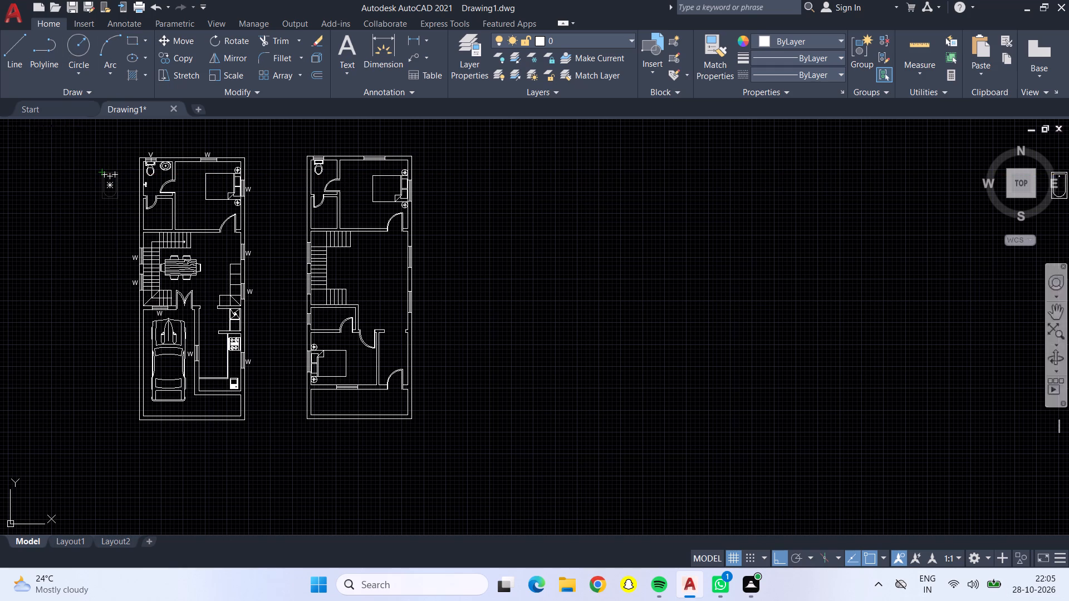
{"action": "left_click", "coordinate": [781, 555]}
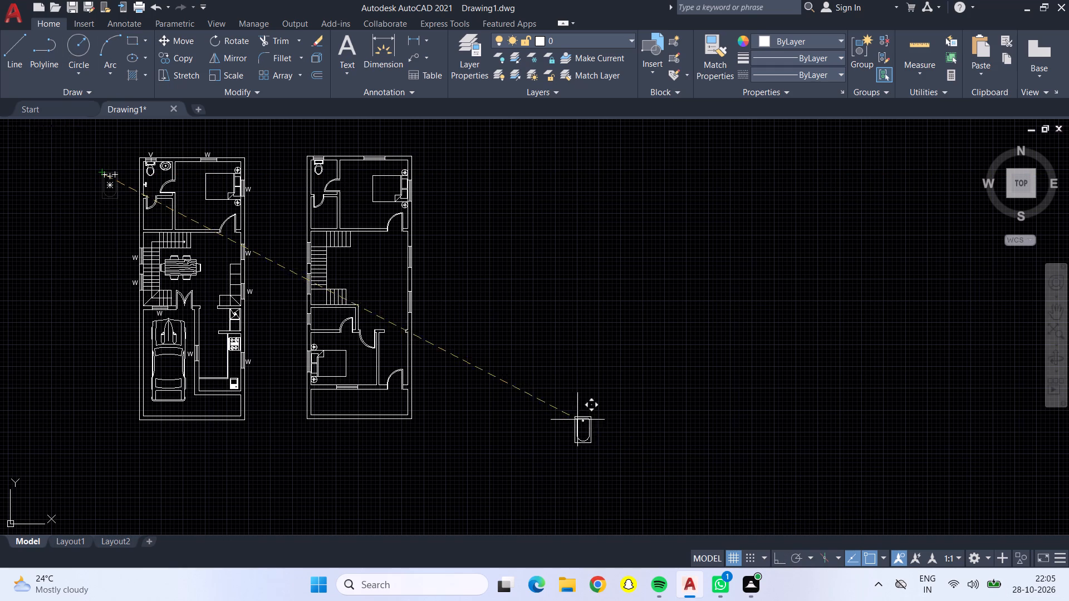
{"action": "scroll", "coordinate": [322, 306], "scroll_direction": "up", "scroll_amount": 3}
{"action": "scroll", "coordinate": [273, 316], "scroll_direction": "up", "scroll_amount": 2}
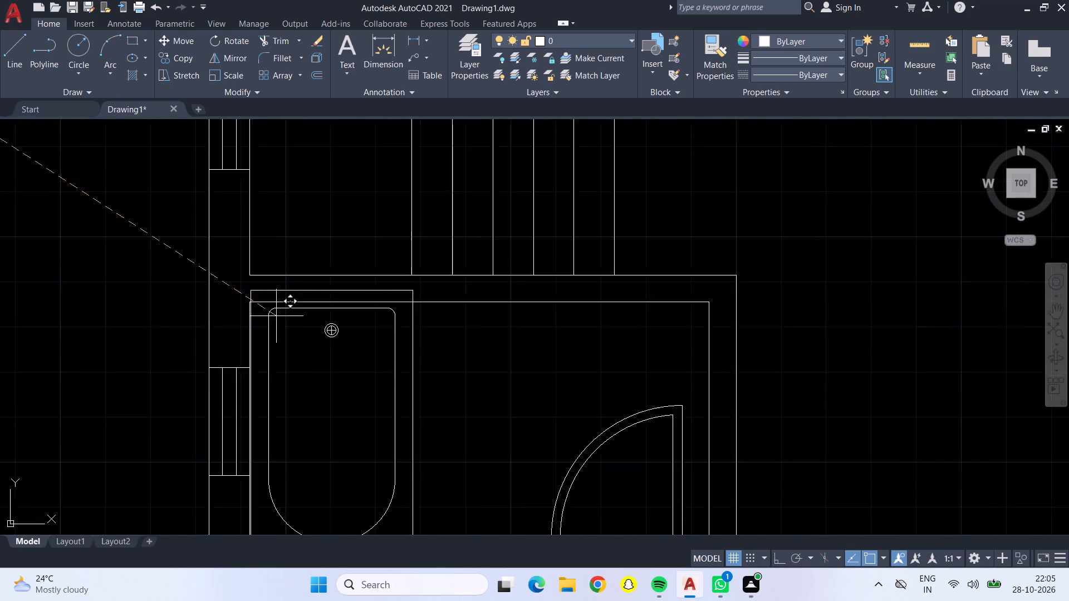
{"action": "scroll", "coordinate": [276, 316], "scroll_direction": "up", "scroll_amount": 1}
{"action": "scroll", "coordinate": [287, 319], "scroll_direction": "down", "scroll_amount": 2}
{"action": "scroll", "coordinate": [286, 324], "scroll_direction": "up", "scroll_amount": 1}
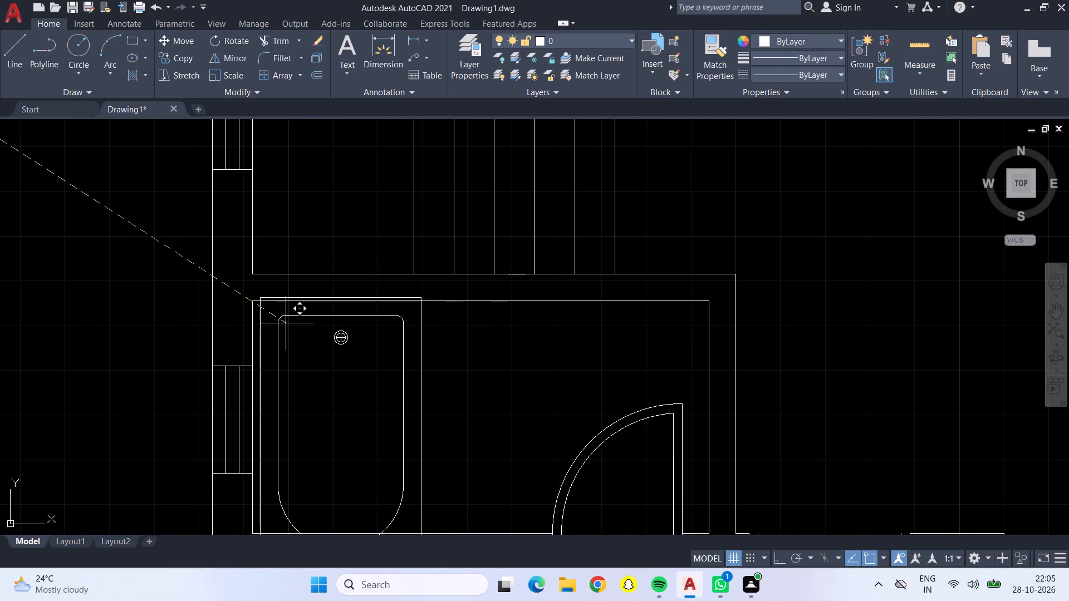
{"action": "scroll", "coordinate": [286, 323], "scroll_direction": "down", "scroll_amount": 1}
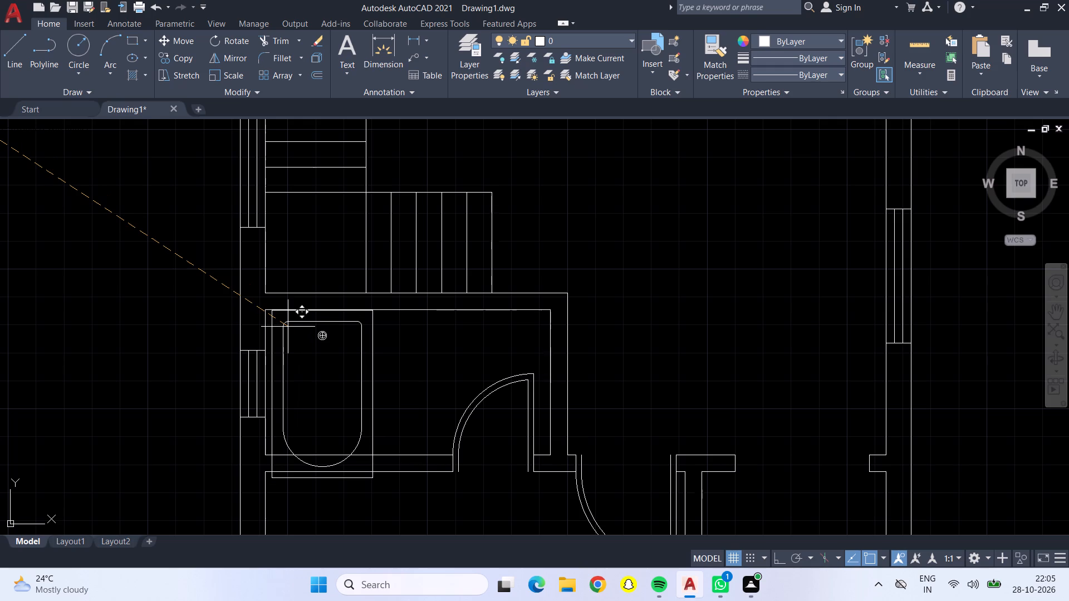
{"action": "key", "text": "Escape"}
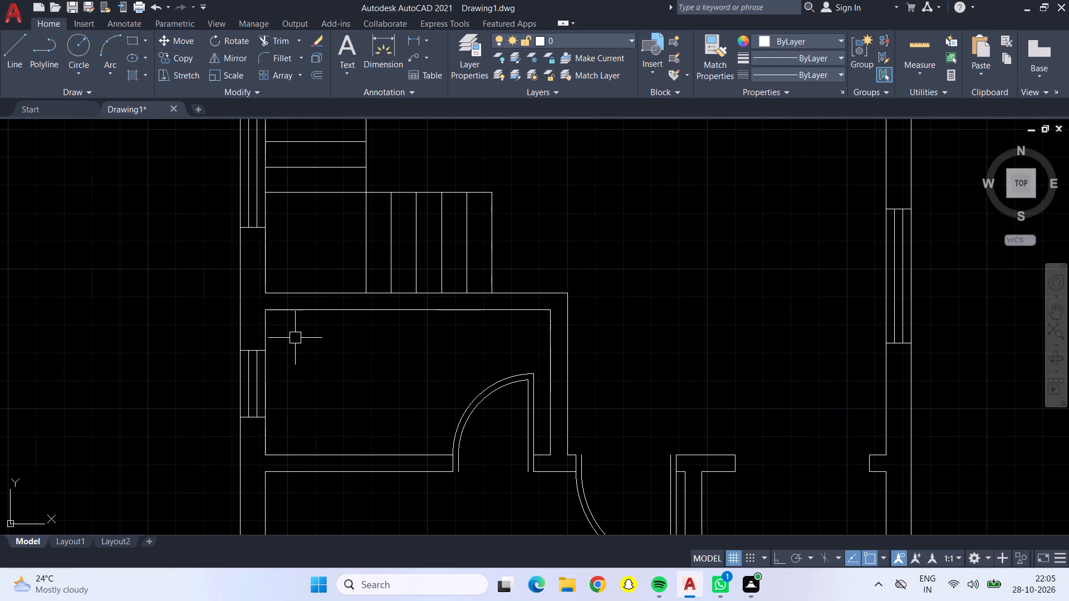
Offset the west, south and north inner wall lines of the small bathroom below the staircase 3" inward.
{"action": "key", "text": "o"}
{"action": "key", "text": "Return"}
{"action": "key", "text": "1"}
{"action": "key", "text": "BackSpace"}
{"action": "type", "text": "3\""}
{"action": "key", "text": "Return"}
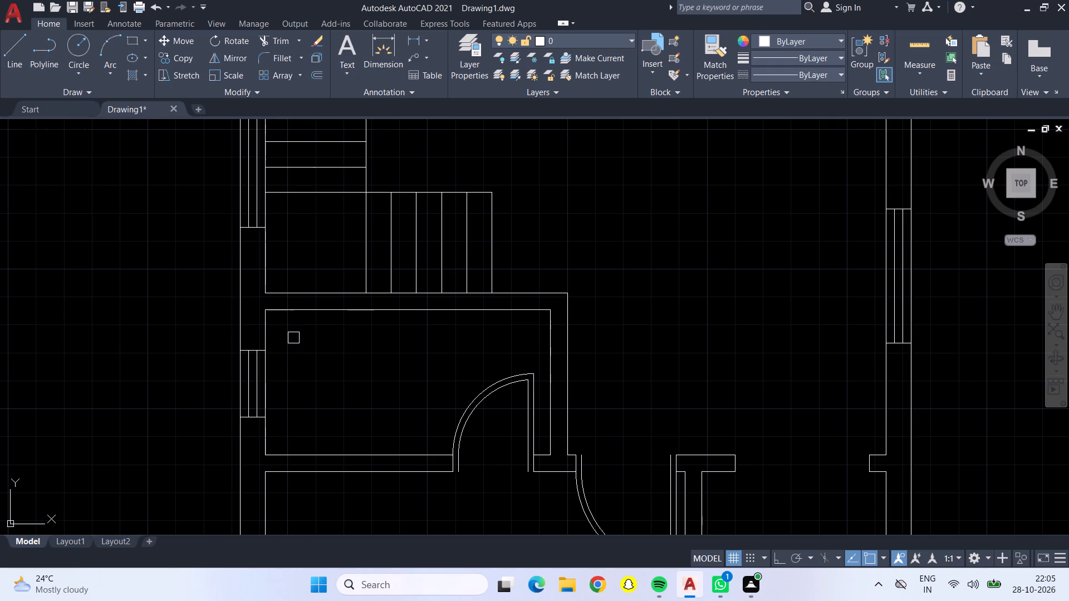
{"action": "left_click", "coordinate": [270, 332]}
{"action": "left_click", "coordinate": [291, 328]}
{"action": "left_click", "coordinate": [298, 454]}
{"action": "left_click", "coordinate": [331, 410]}
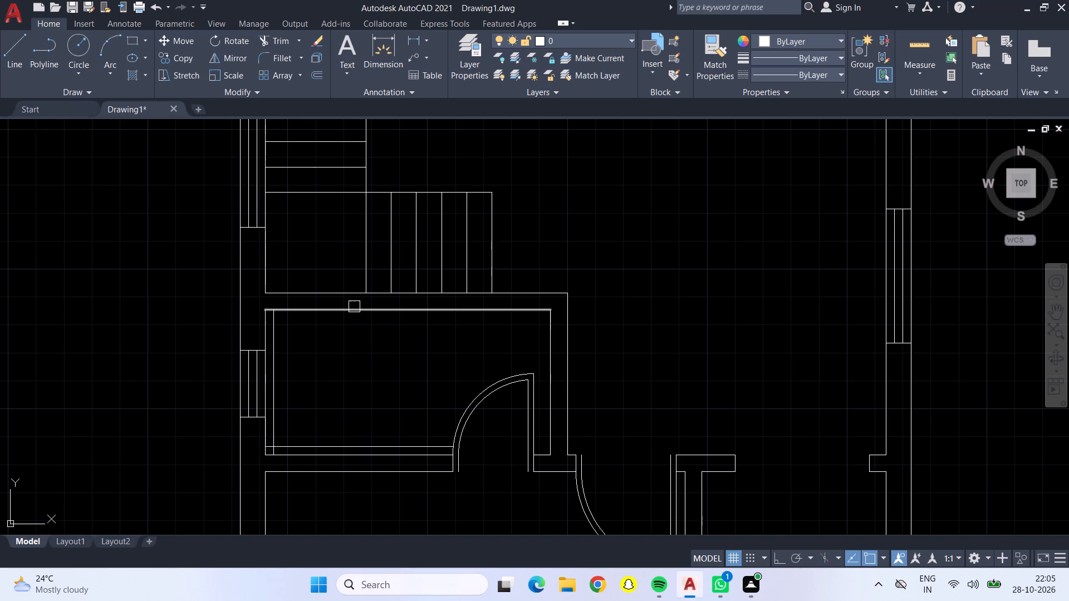
{"action": "left_click", "coordinate": [352, 307]}
{"action": "left_click", "coordinate": [338, 337]}
{"action": "key", "text": "Escape"}
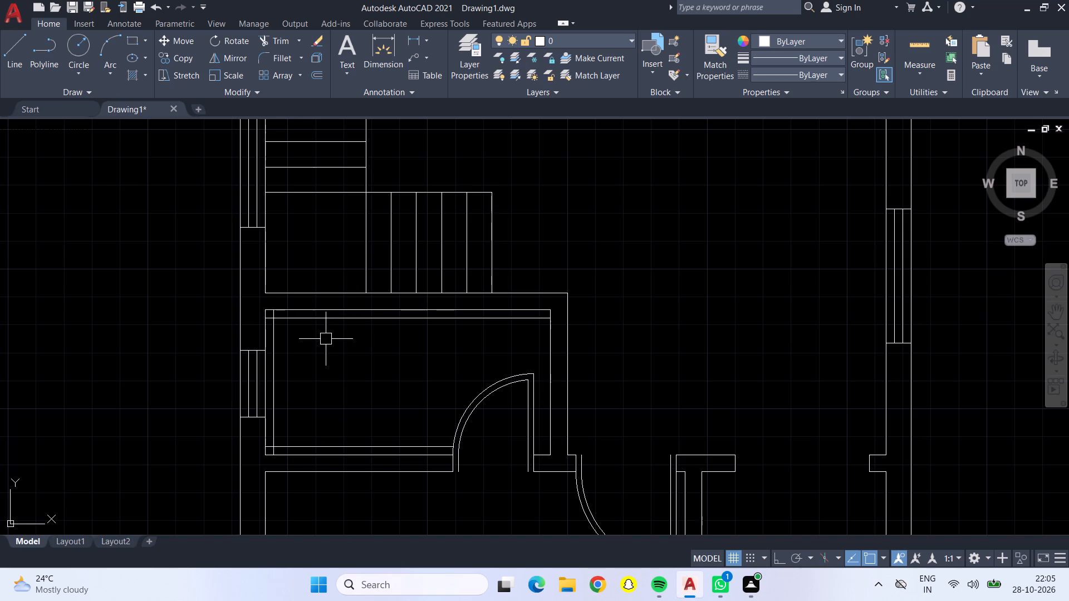
Offset the west inner wall line of the small bathroom 2' east to set the bathtub's outer edge.
{"action": "key", "text": "o"}
{"action": "key", "text": "Return"}
{"action": "type", "text": "2'"}
{"action": "key", "text": "Return"}
{"action": "left_click", "coordinate": [266, 335]}
{"action": "left_click", "coordinate": [310, 338]}
{"action": "key", "text": "Escape"}
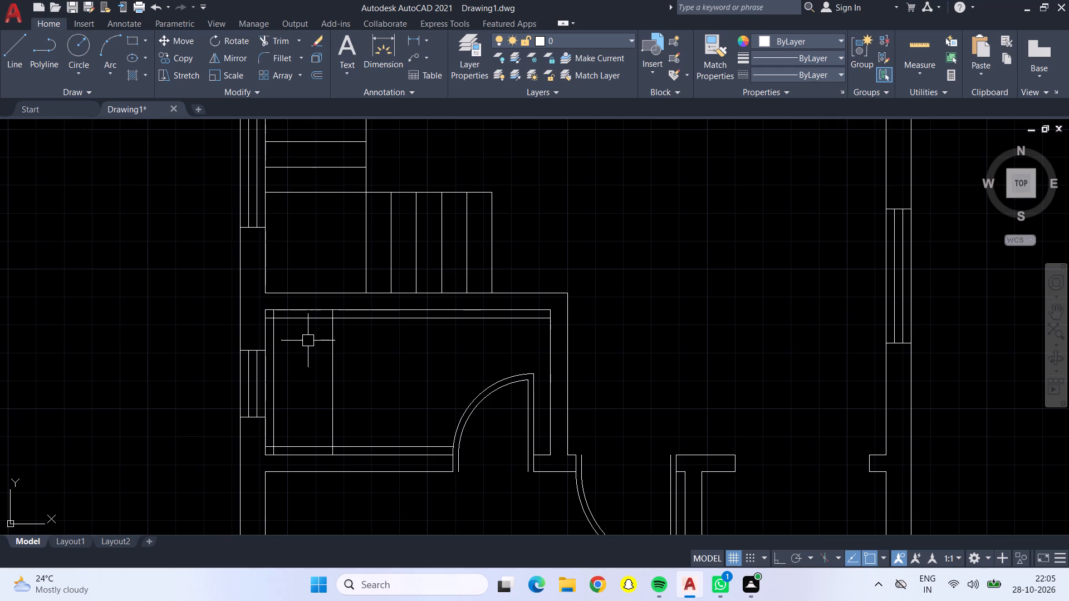
Offset the new bathtub edge line 3" west, toward the window wall.
{"action": "key", "text": "o"}
{"action": "key", "text": "Return"}
{"action": "type", "text": "3\""}
{"action": "key", "text": "Return"}
{"action": "left_click", "coordinate": [333, 359]}
{"action": "left_click", "coordinate": [305, 350]}
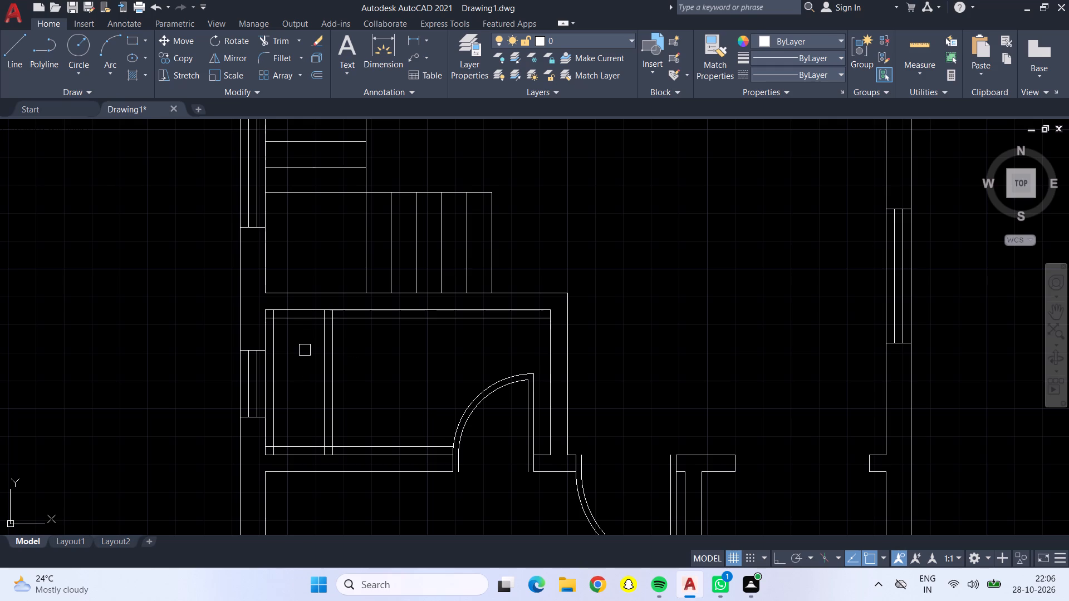
{"action": "scroll", "coordinate": [341, 329], "scroll_direction": "up", "scroll_amount": 3}
{"action": "scroll", "coordinate": [341, 327], "scroll_direction": "down", "scroll_amount": 2}
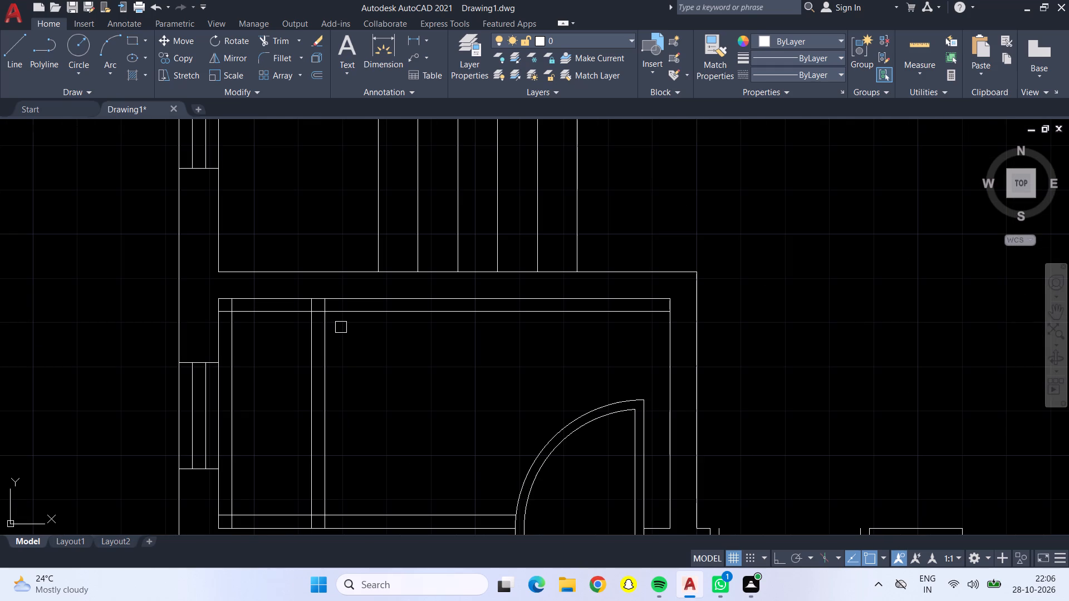
{"action": "key", "text": "Escape"}
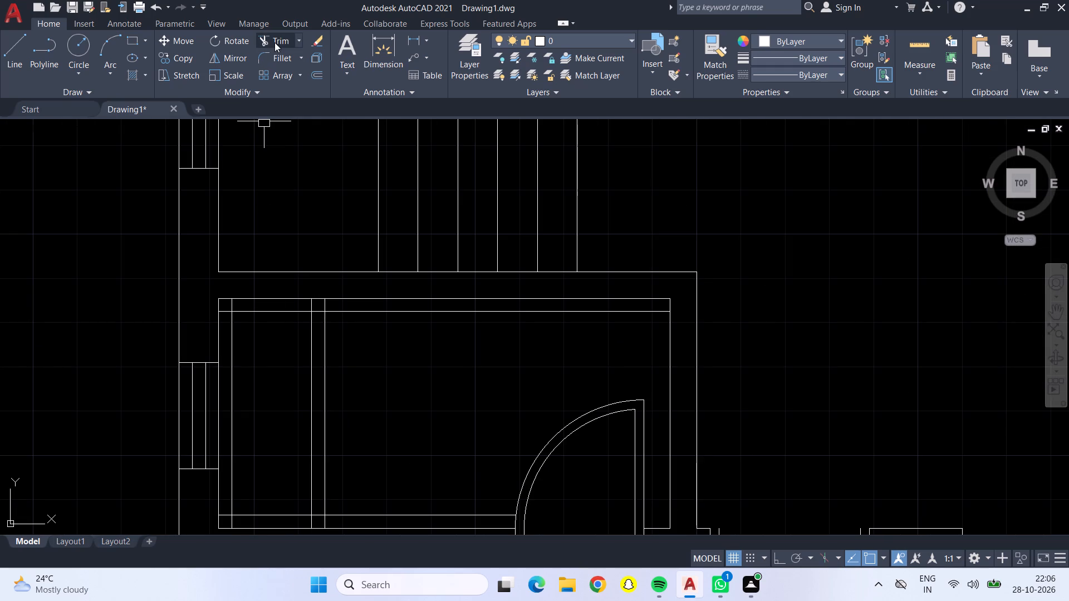
Trim the north and south offset lines east of the bathtub and the overlapping line ends at its south corners.
{"action": "left_click", "coordinate": [274, 42]}
{"action": "left_click", "coordinate": [391, 315]}
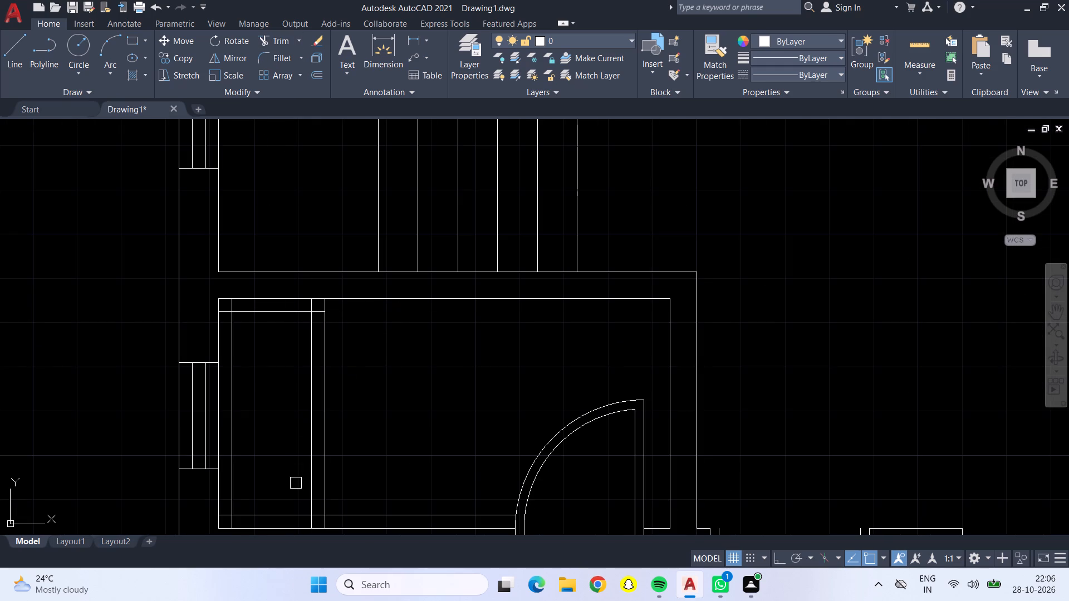
{"action": "left_click", "coordinate": [346, 516]}
{"action": "scroll", "coordinate": [310, 517], "scroll_direction": "up", "scroll_amount": 2}
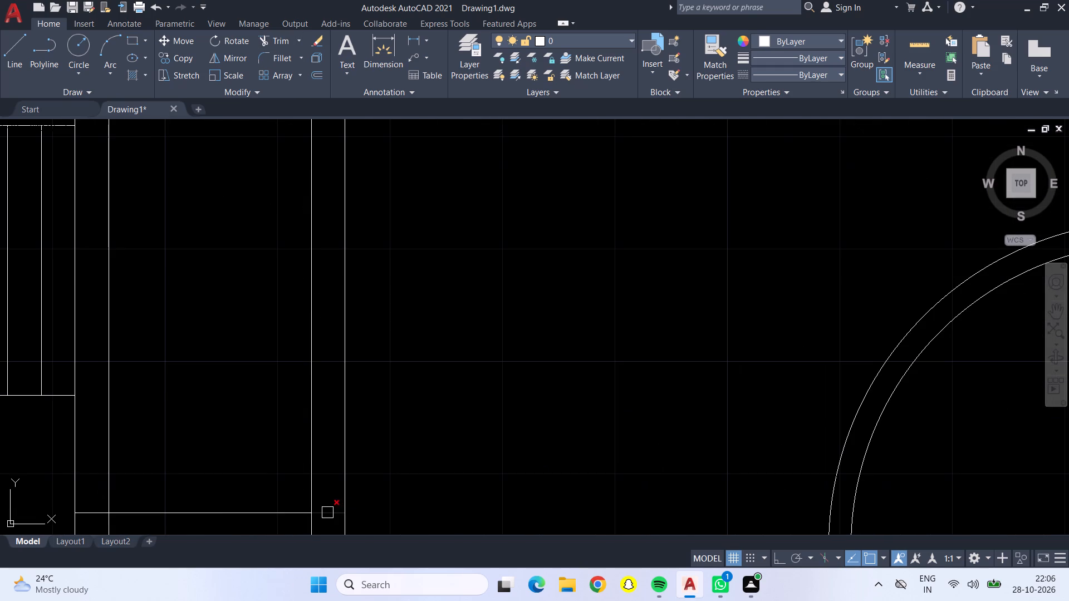
{"action": "left_click", "coordinate": [329, 512]}
{"action": "left_click", "coordinate": [308, 526]}
{"action": "scroll", "coordinate": [207, 333], "scroll_direction": "down", "scroll_amount": 1}
{"action": "middle_click_drag", "start_coordinate": [207, 333], "coordinate": [286, 349]}
{"action": "middle_click", "coordinate": [286, 349]}
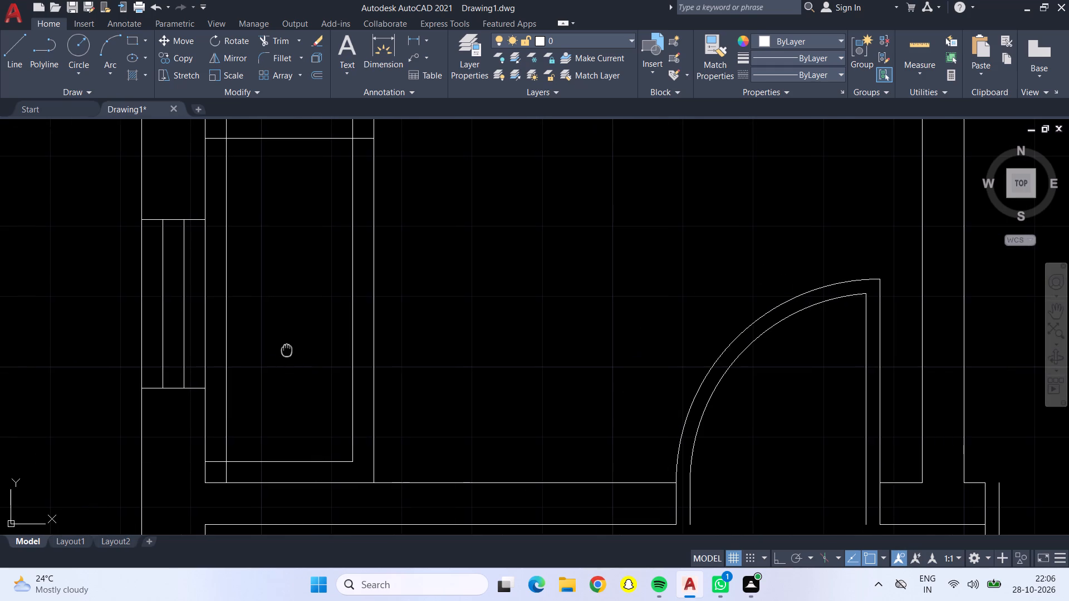
{"action": "scroll", "coordinate": [215, 463], "scroll_direction": "up", "scroll_amount": 2}
{"action": "left_click_drag", "start_coordinate": [215, 463], "coordinate": [221, 466]}
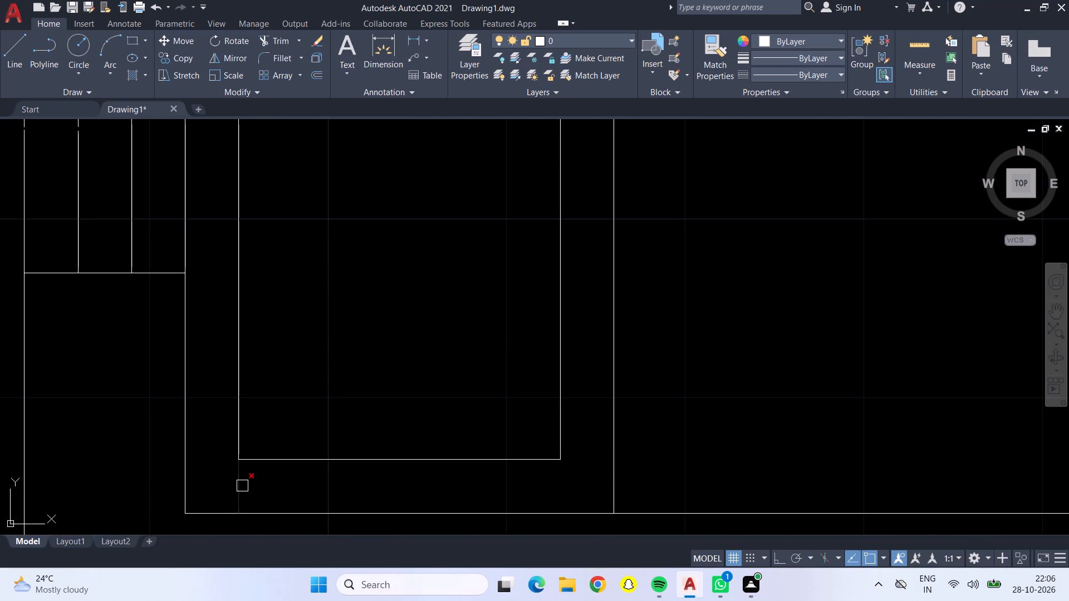
{"action": "left_click", "coordinate": [242, 486]}
Trim the overlapping line ends at the bathtub's north corners to leave a closed inner rectangle.
{"action": "scroll", "coordinate": [276, 438], "scroll_direction": "down", "scroll_amount": 1}
{"action": "scroll", "coordinate": [292, 292], "scroll_direction": "down", "scroll_amount": 2}
{"action": "middle_click_drag", "start_coordinate": [299, 298], "coordinate": [299, 299]}
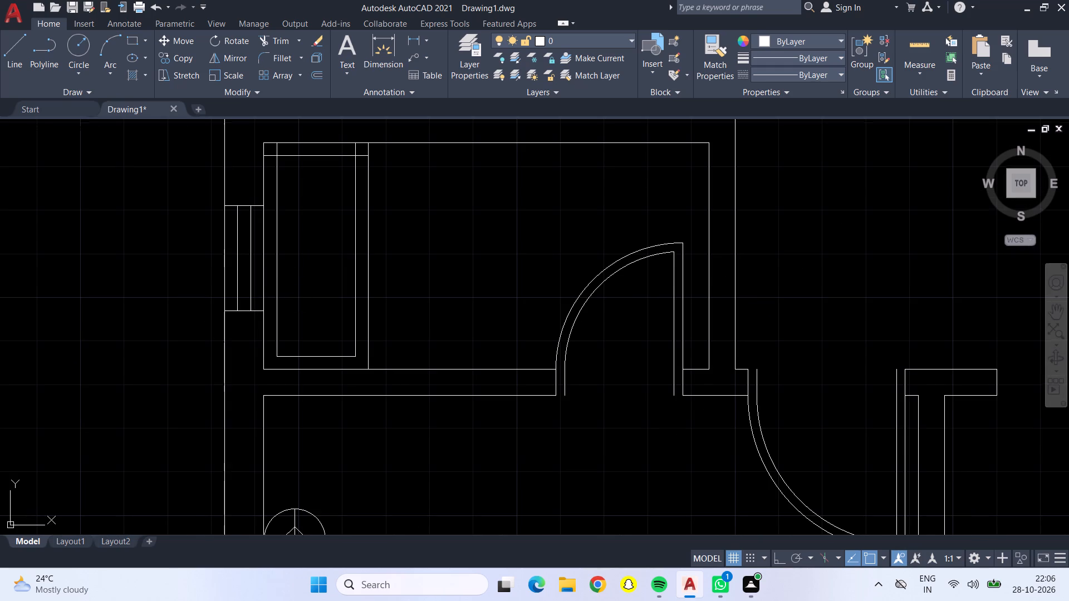
{"action": "middle_click_drag", "start_coordinate": [299, 299], "coordinate": [299, 376]}
{"action": "scroll", "coordinate": [273, 227], "scroll_direction": "up", "scroll_amount": 2}
{"action": "left_click_drag", "start_coordinate": [272, 226], "coordinate": [267, 238]}
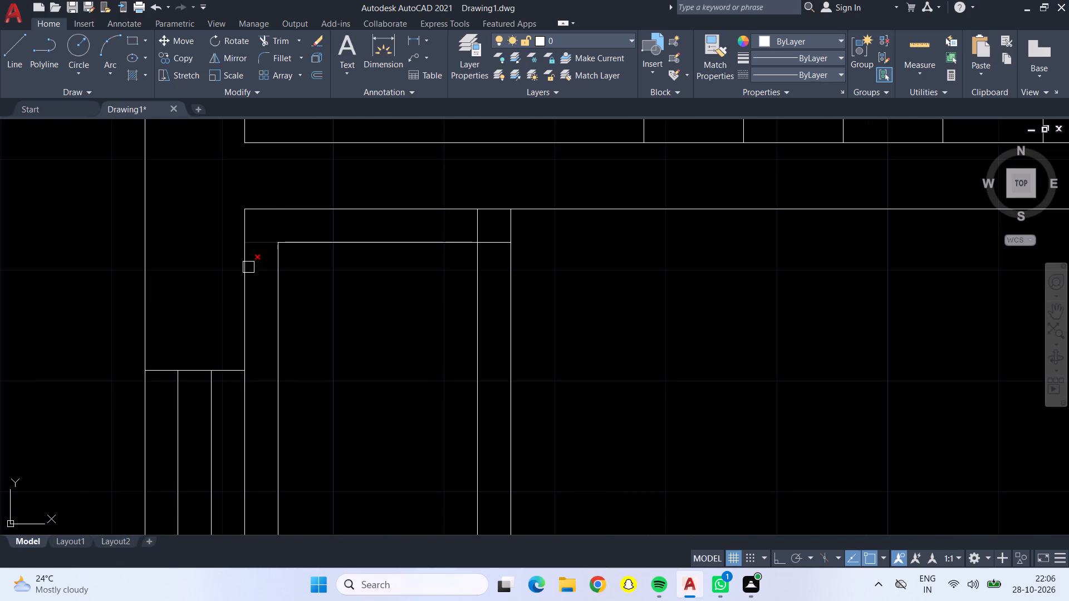
{"action": "left_click", "coordinate": [263, 245]}
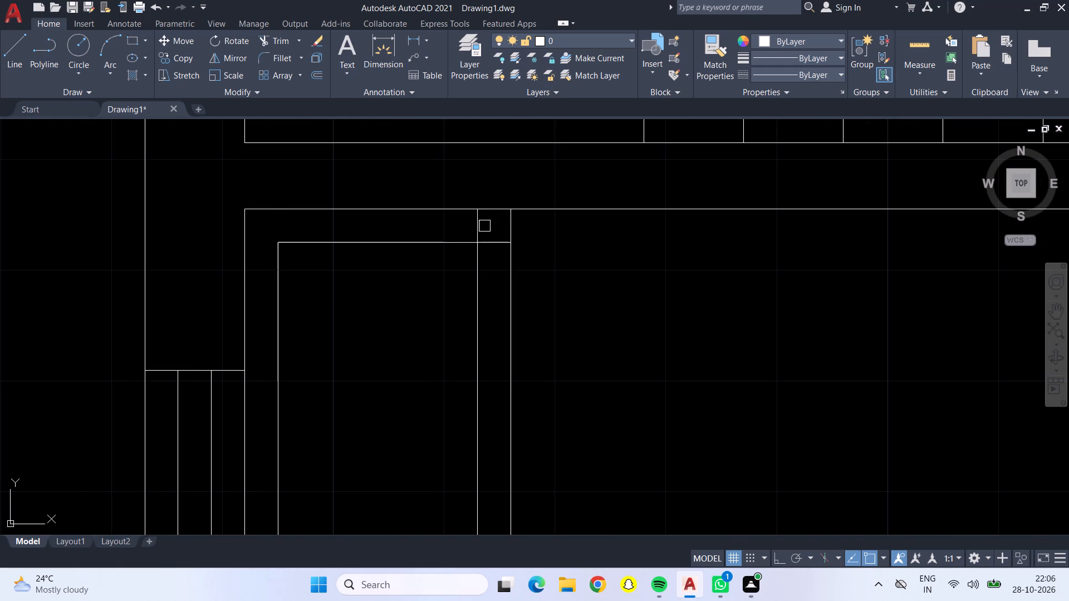
{"action": "left_click", "coordinate": [474, 224]}
{"action": "left_click", "coordinate": [488, 243]}
{"action": "scroll", "coordinate": [475, 256], "scroll_direction": "down", "scroll_amount": 1}
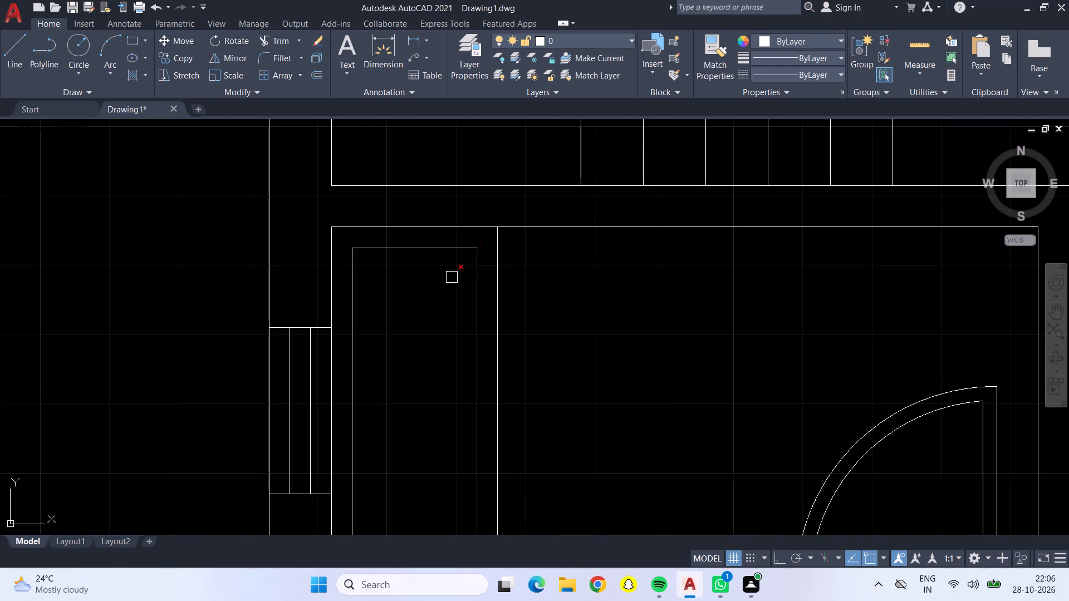
Fillet the inner rectangle's two long sides into a semicircular arc at the bathtub's south end.
{"action": "middle_click_drag", "start_coordinate": [439, 290], "coordinate": [436, 229]}
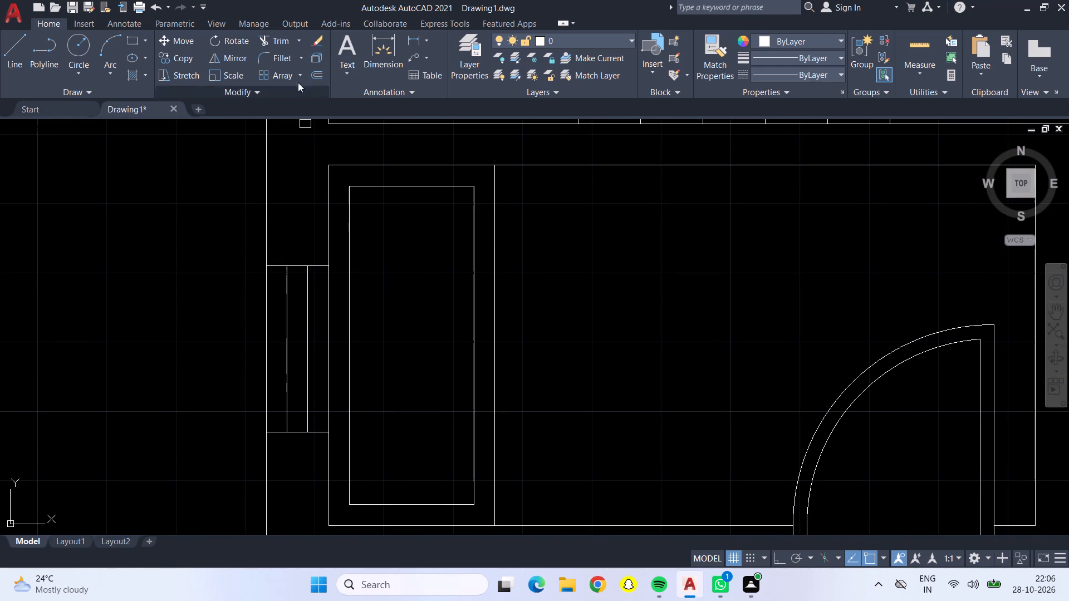
{"action": "left_click", "coordinate": [278, 55]}
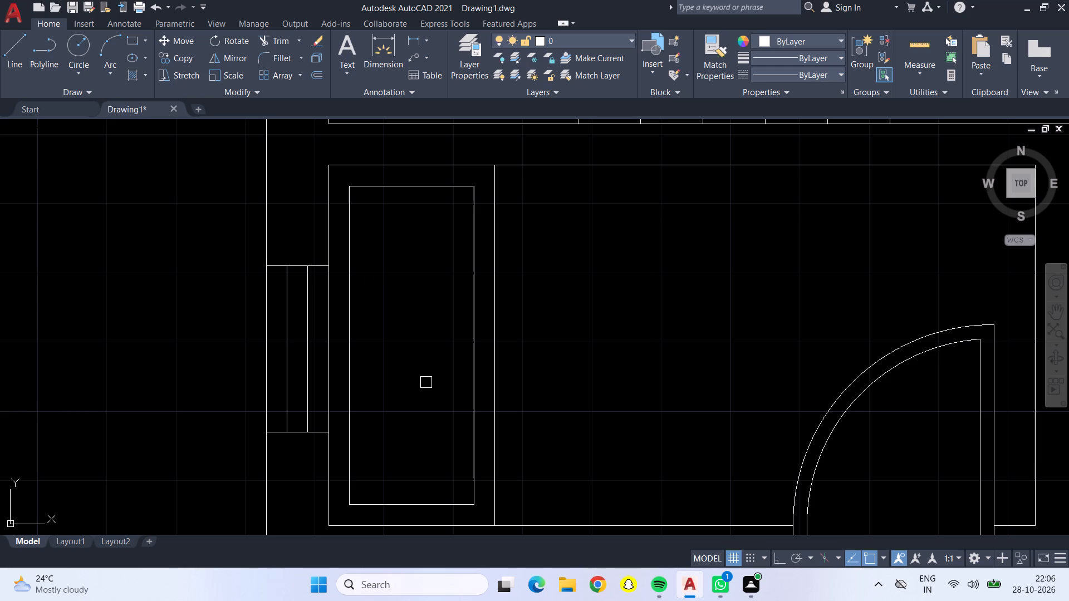
{"action": "key", "text": "Escape"}
{"action": "left_click", "coordinate": [272, 58]}
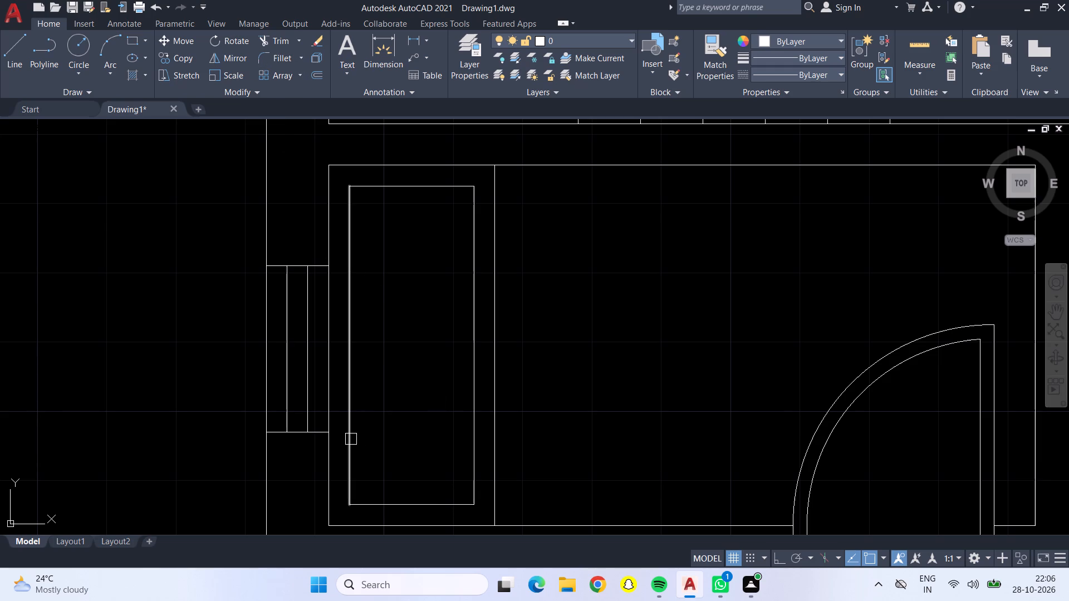
{"action": "left_click", "coordinate": [349, 439]}
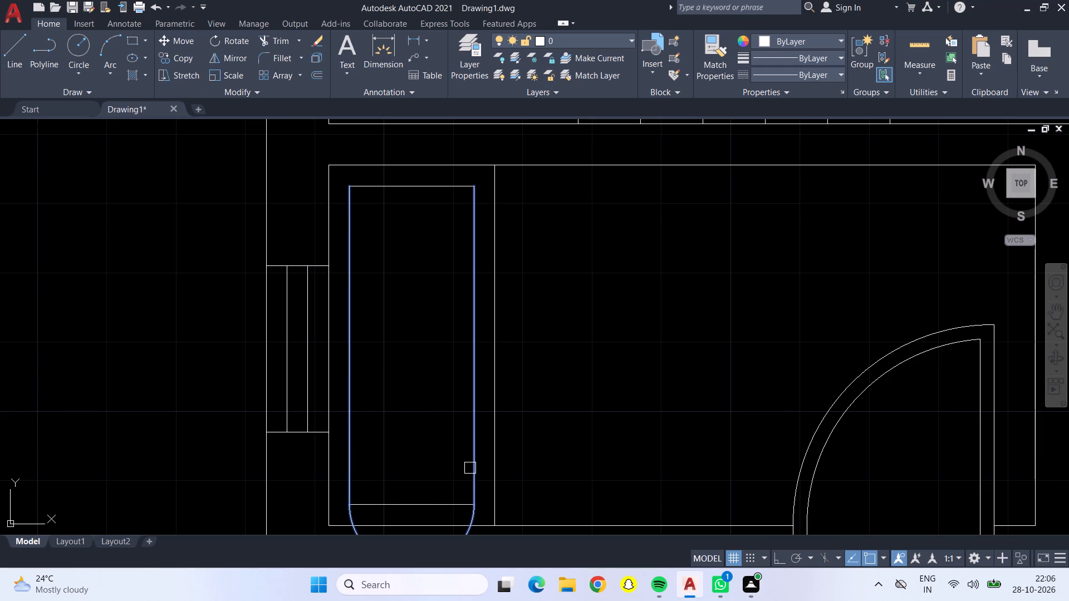
{"action": "left_click", "coordinate": [472, 468]}
{"action": "scroll", "coordinate": [457, 447], "scroll_direction": "down", "scroll_amount": 1}
{"action": "middle_click_drag", "start_coordinate": [448, 433], "coordinate": [438, 378]}
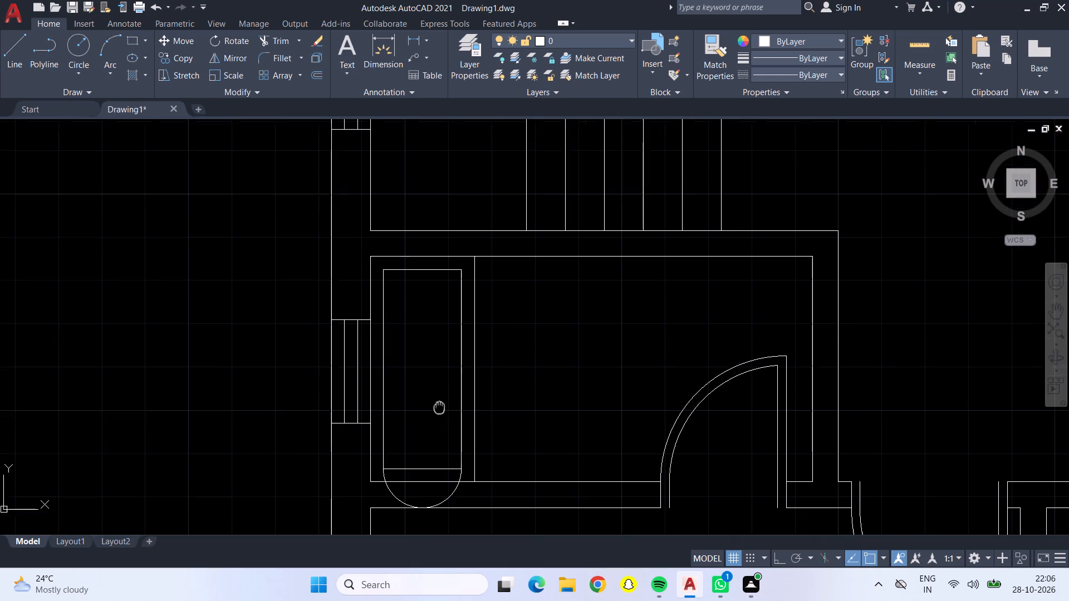
{"action": "middle_click_drag", "start_coordinate": [438, 378], "coordinate": [441, 340]}
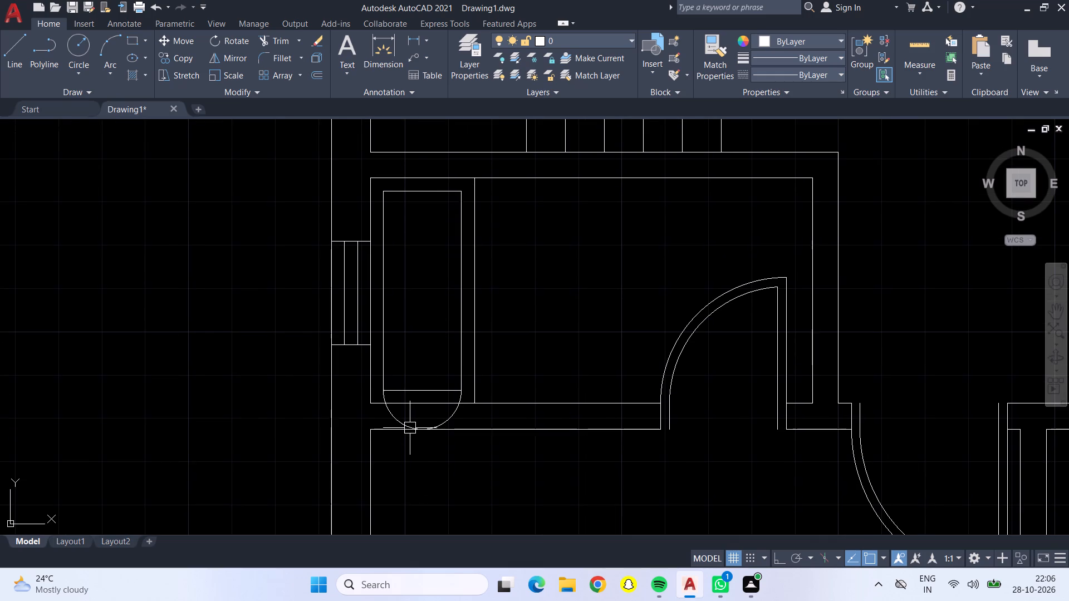
Move the semicircular arc about 9" north with Ortho on so that it touches the inner rectangle's south edge.
{"action": "left_click", "coordinate": [428, 429]}
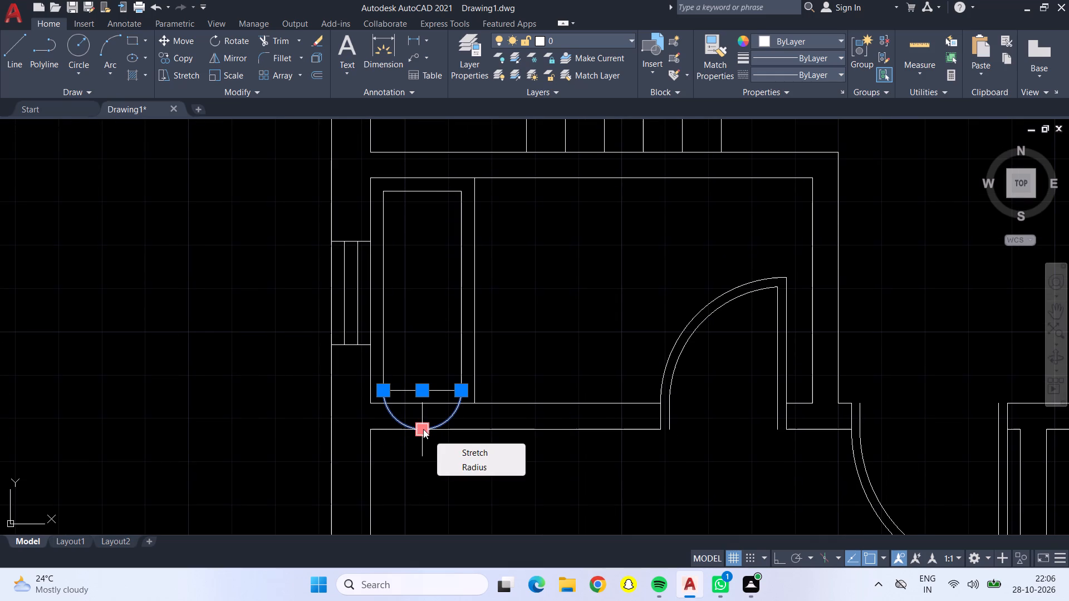
{"action": "left_click", "coordinate": [421, 429]}
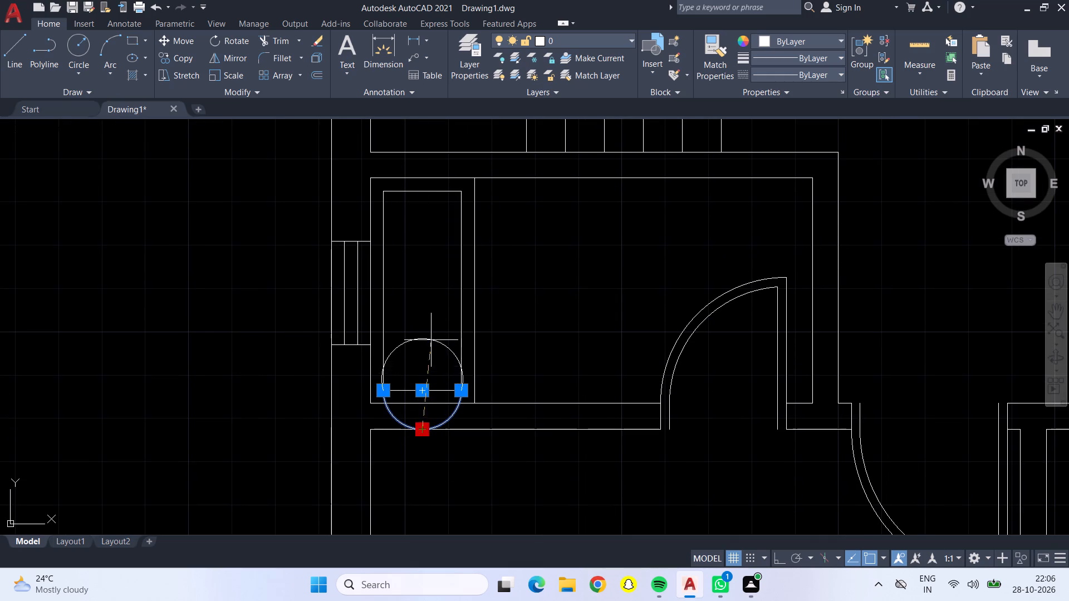
{"action": "left_click", "coordinate": [421, 432]}
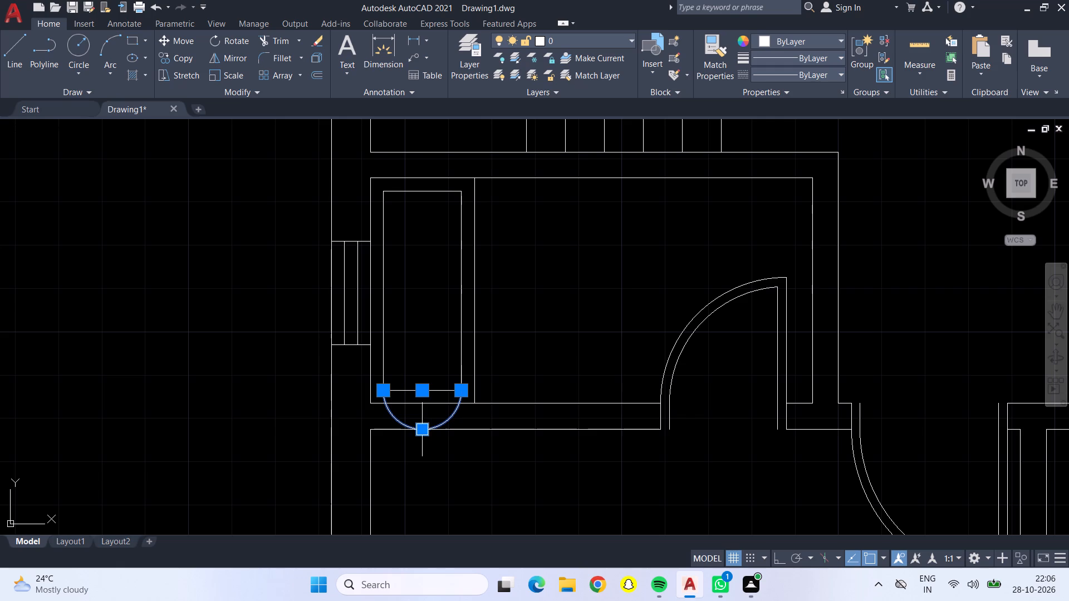
{"action": "double_click", "coordinate": [424, 390]}
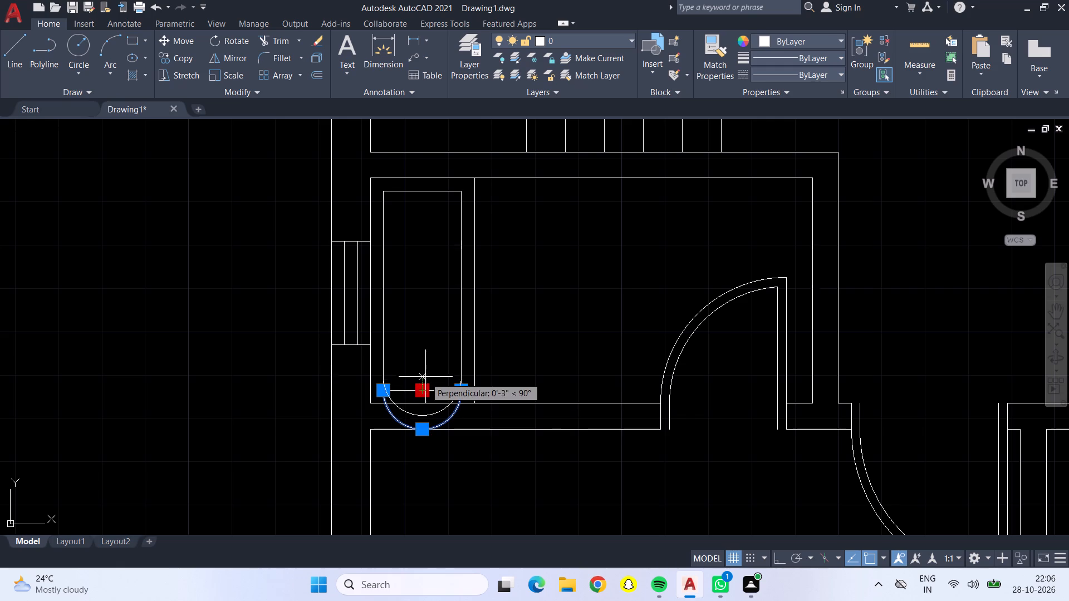
{"action": "scroll", "coordinate": [426, 356], "scroll_direction": "up", "scroll_amount": 2}
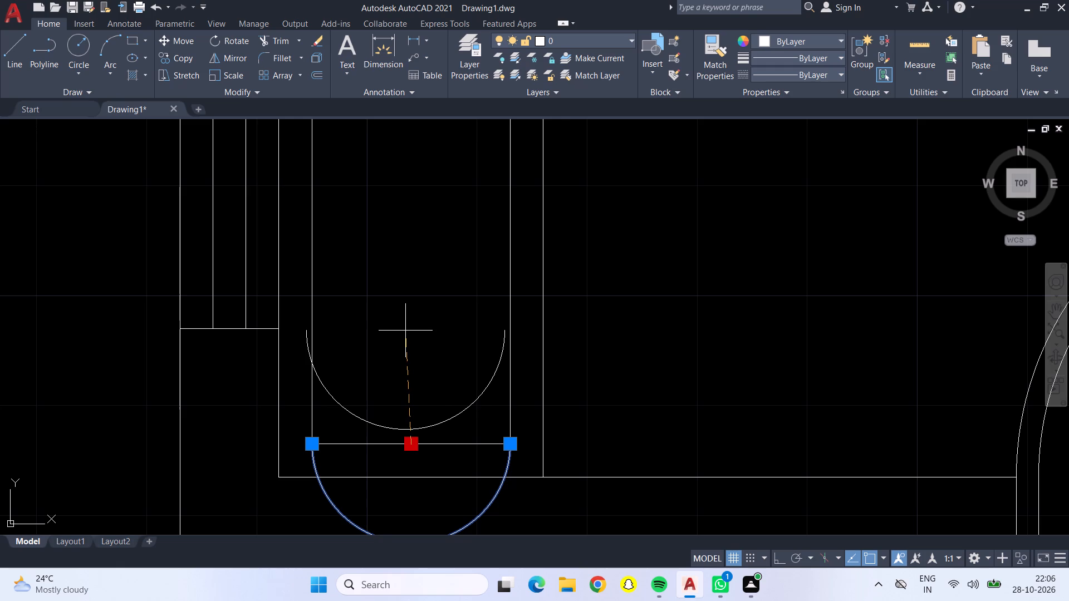
{"action": "key", "text": "F8"}
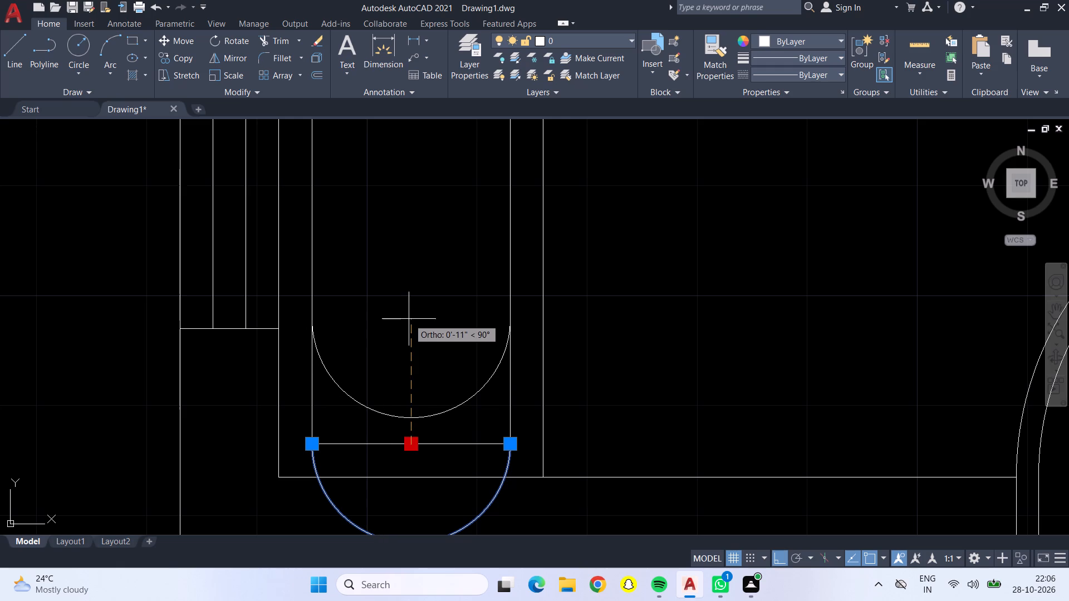
{"action": "left_click", "coordinate": [401, 346]}
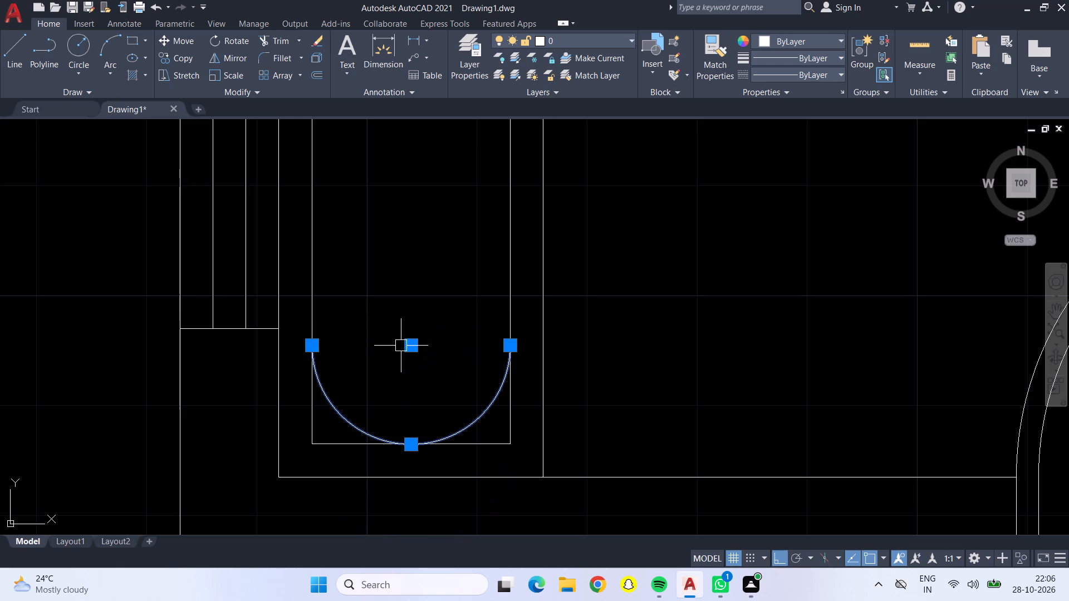
Trim the inner rectangle's corner lines outside the arc to give the bathtub a rounded south end.
{"action": "left_click", "coordinate": [282, 42]}
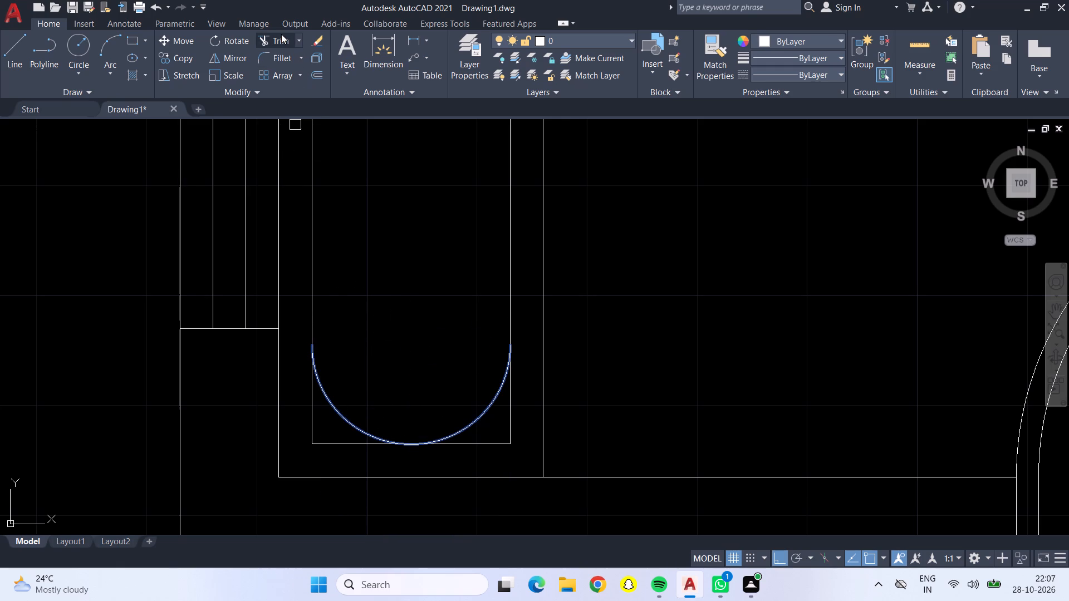
{"action": "left_click", "coordinate": [308, 406]}
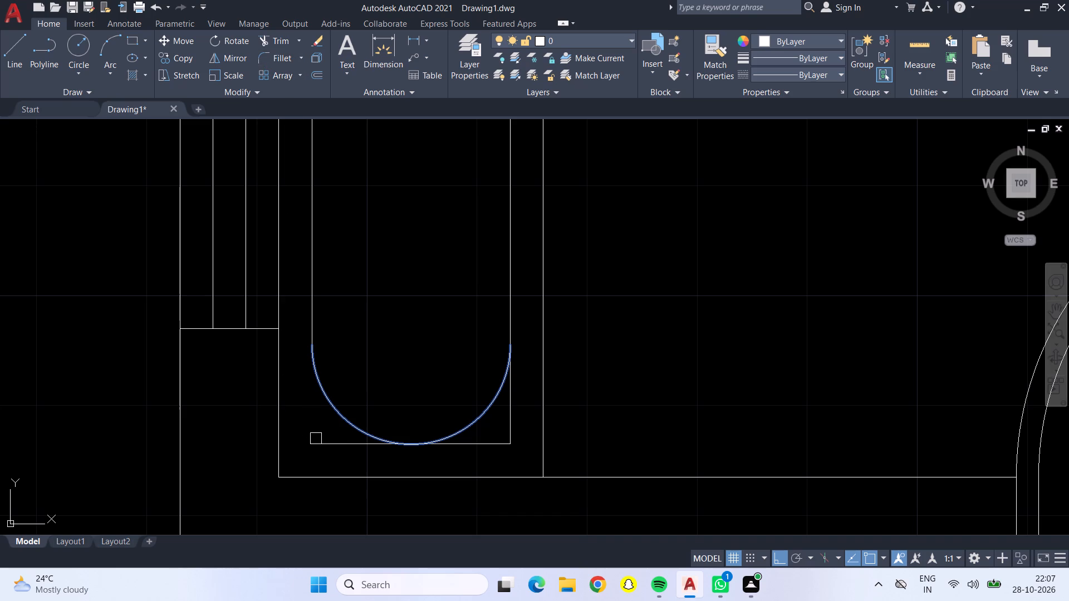
{"action": "left_click", "coordinate": [316, 439]}
{"action": "left_click", "coordinate": [339, 446]}
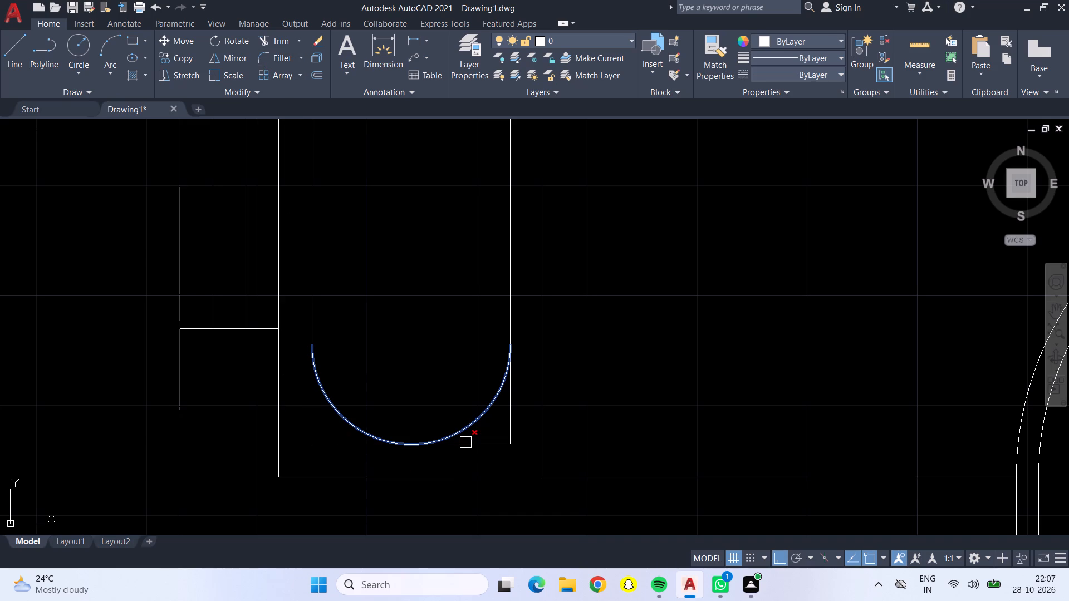
{"action": "left_click", "coordinate": [465, 442]}
{"action": "left_click", "coordinate": [510, 428]}
{"action": "scroll", "coordinate": [496, 412], "scroll_direction": "down", "scroll_amount": 2}
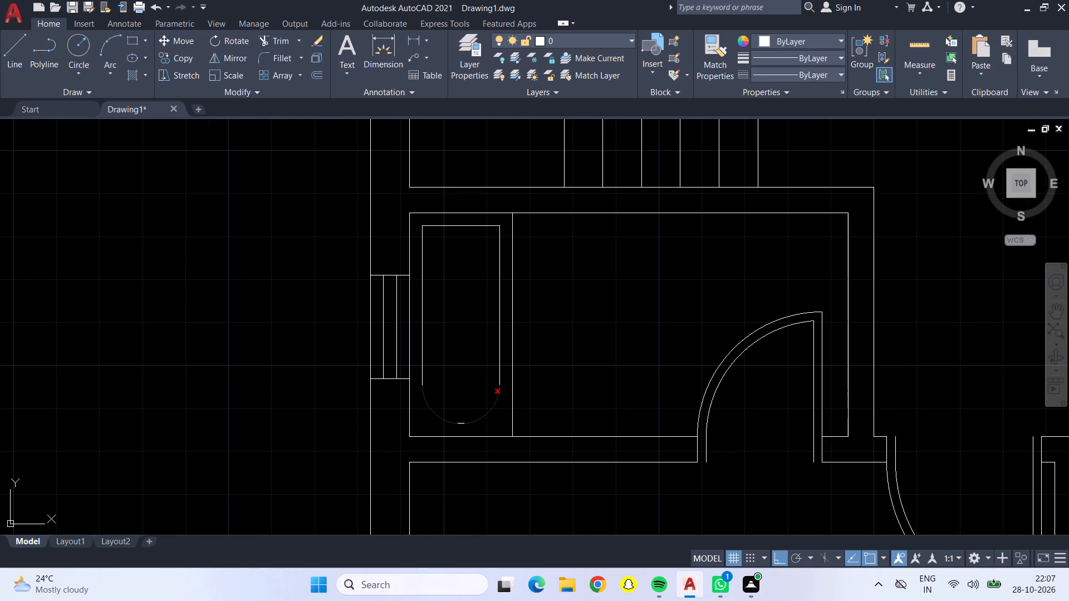
Draw a small circle in the middle of the bathtub as its drain.
{"action": "key", "text": "Escape"}
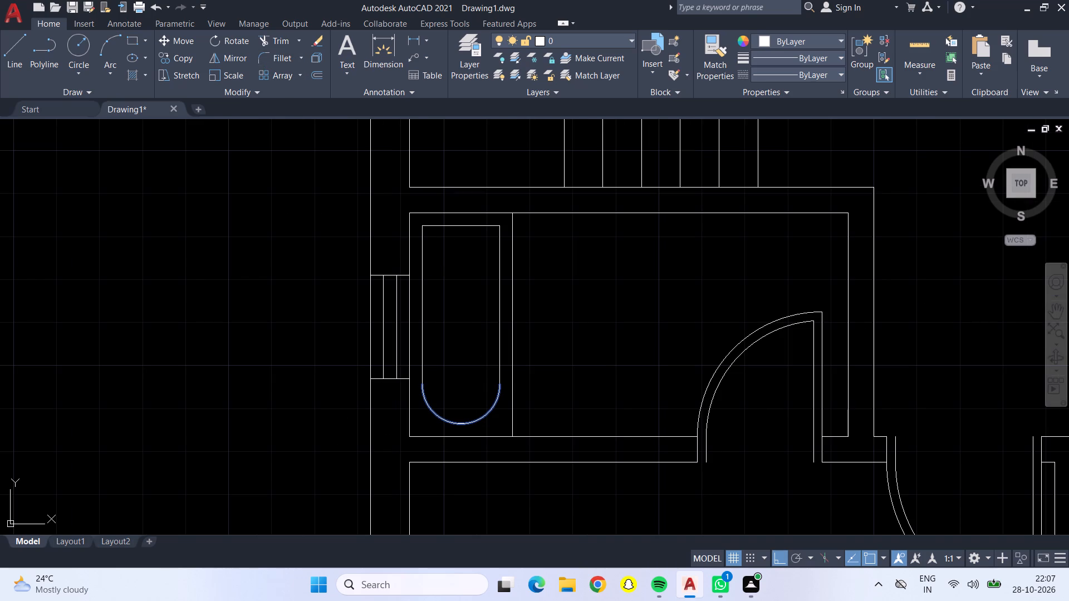
{"action": "left_click", "coordinate": [21, 46]}
{"action": "left_click", "coordinate": [75, 57]}
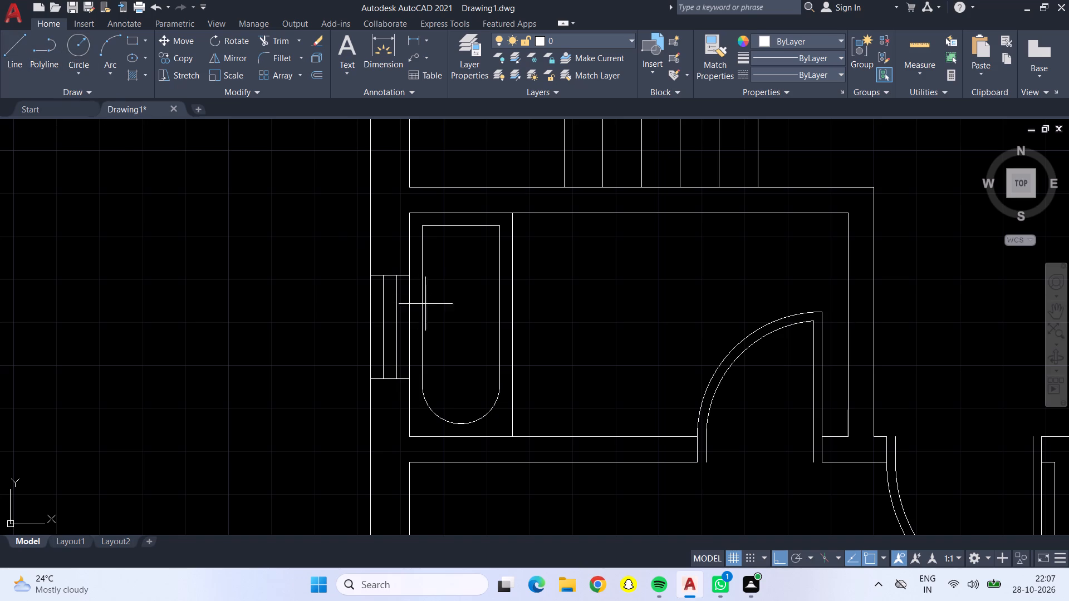
{"action": "scroll", "coordinate": [461, 322], "scroll_direction": "up", "scroll_amount": 2}
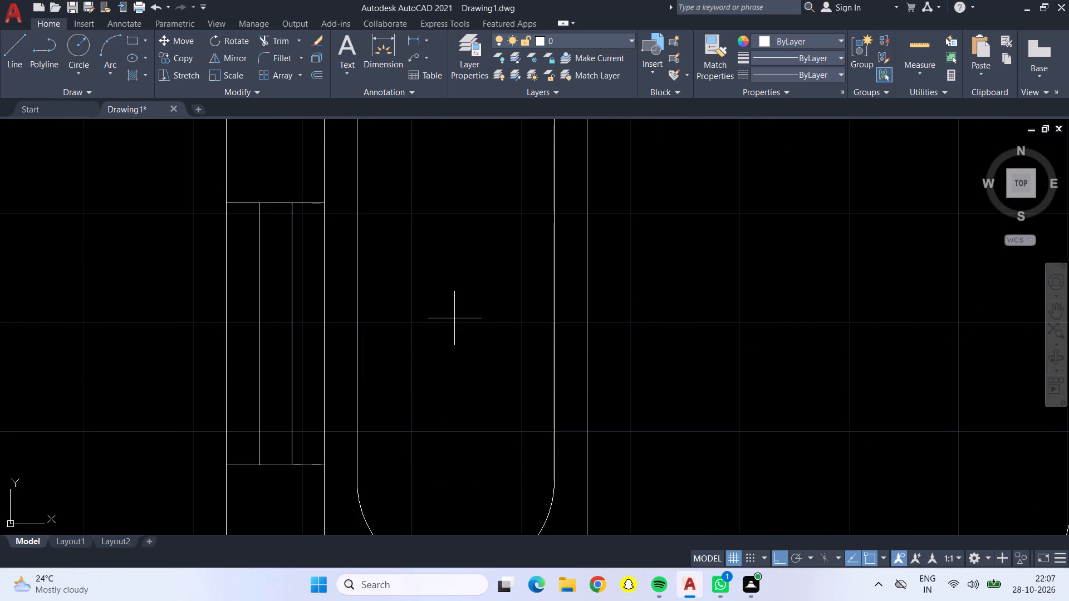
{"action": "left_click", "coordinate": [458, 307]}
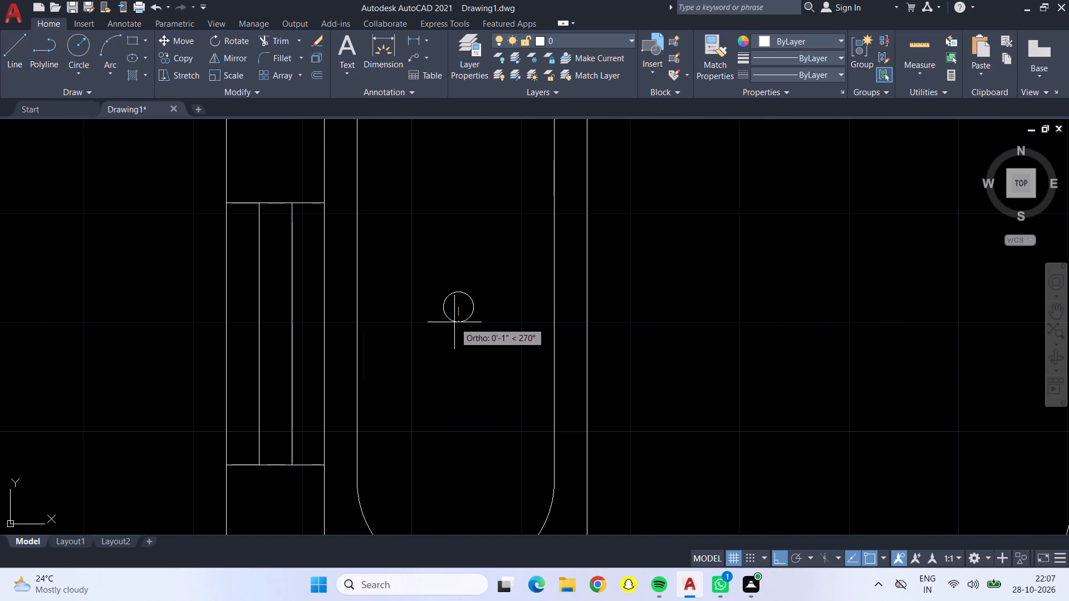
{"action": "left_click", "coordinate": [452, 326]}
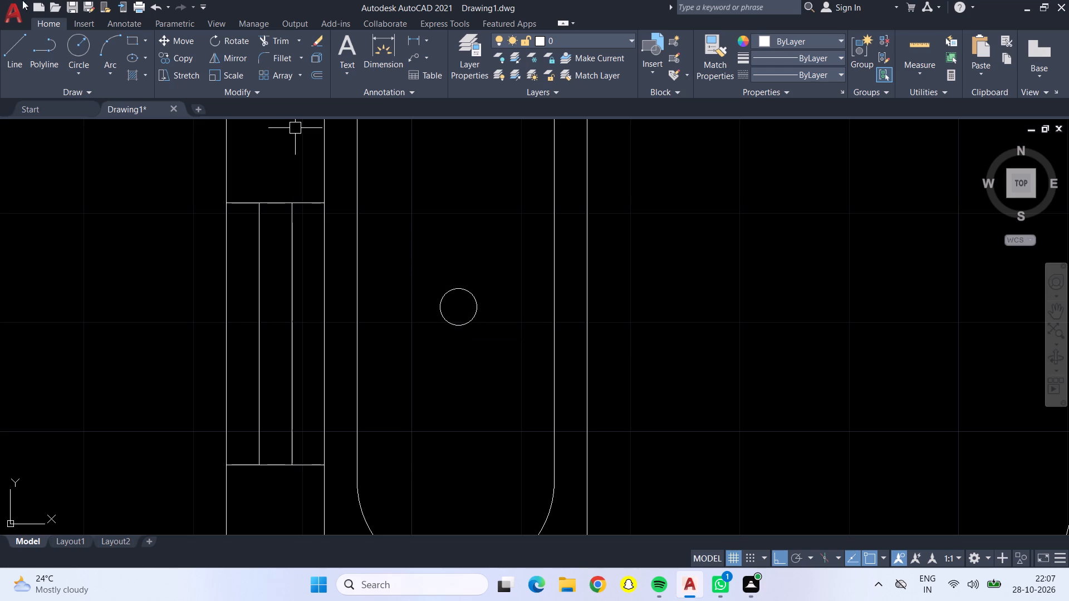
Draw lines from the drain circle's centre to its north, south, east and west quadrants to form a cross.
{"action": "left_click", "coordinate": [12, 57]}
{"action": "left_click", "coordinate": [458, 303]}
{"action": "scroll", "coordinate": [453, 297], "scroll_direction": "up", "scroll_amount": 2}
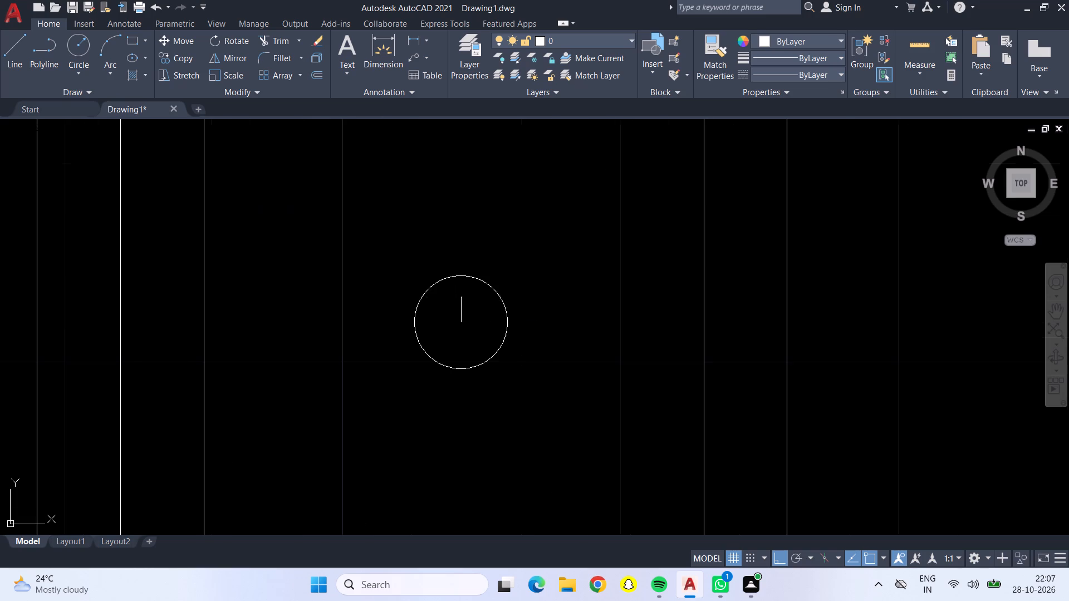
{"action": "left_click", "coordinate": [461, 274]}
{"action": "left_click", "coordinate": [462, 371]}
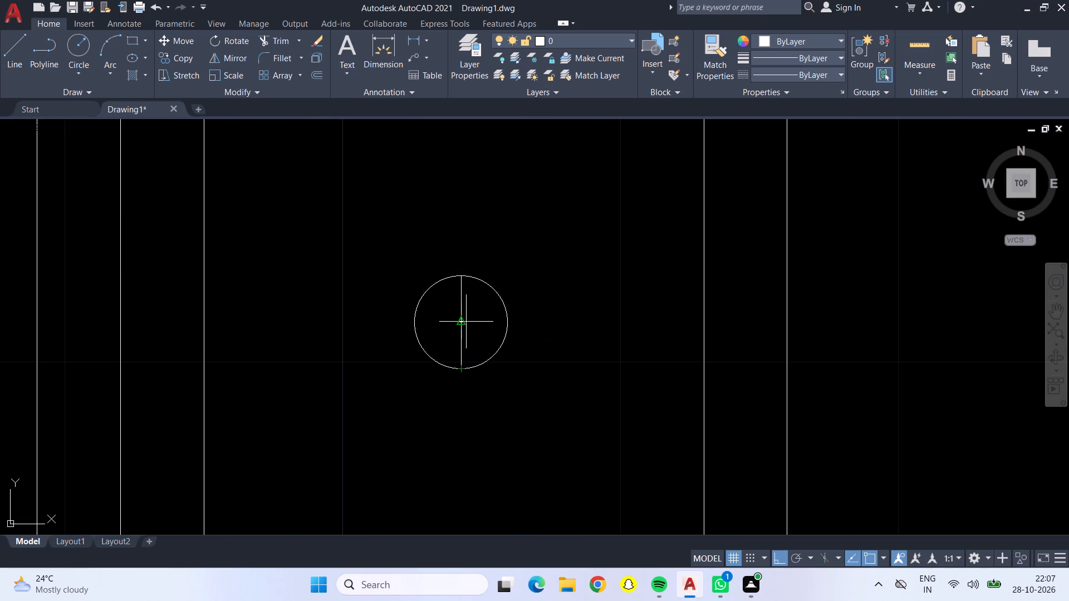
{"action": "left_click", "coordinate": [461, 321]}
{"action": "left_click", "coordinate": [505, 323]}
{"action": "left_click", "coordinate": [462, 320]}
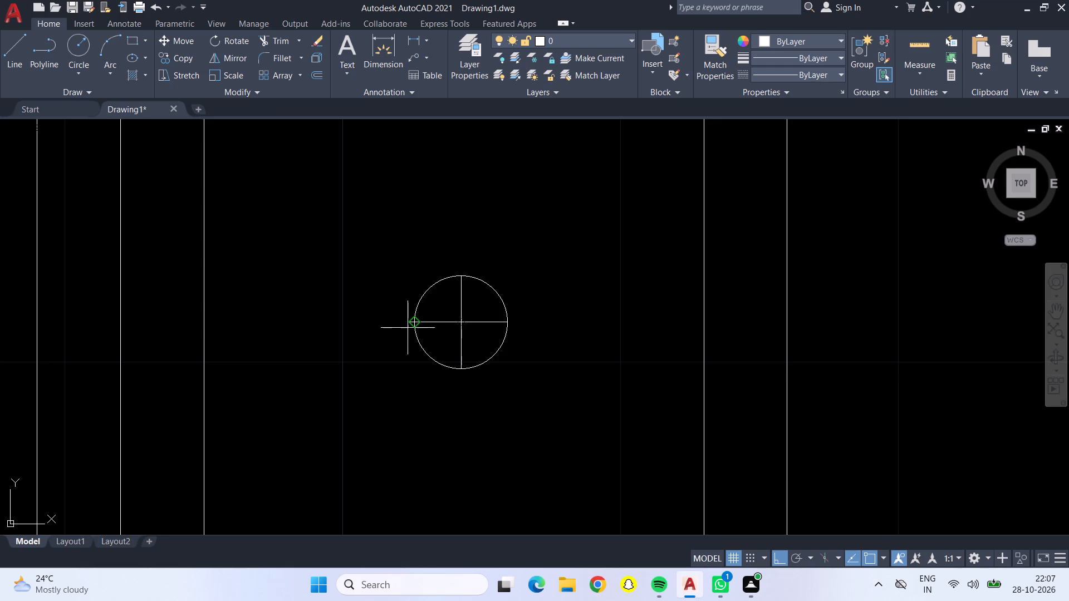
{"action": "left_click", "coordinate": [411, 322]}
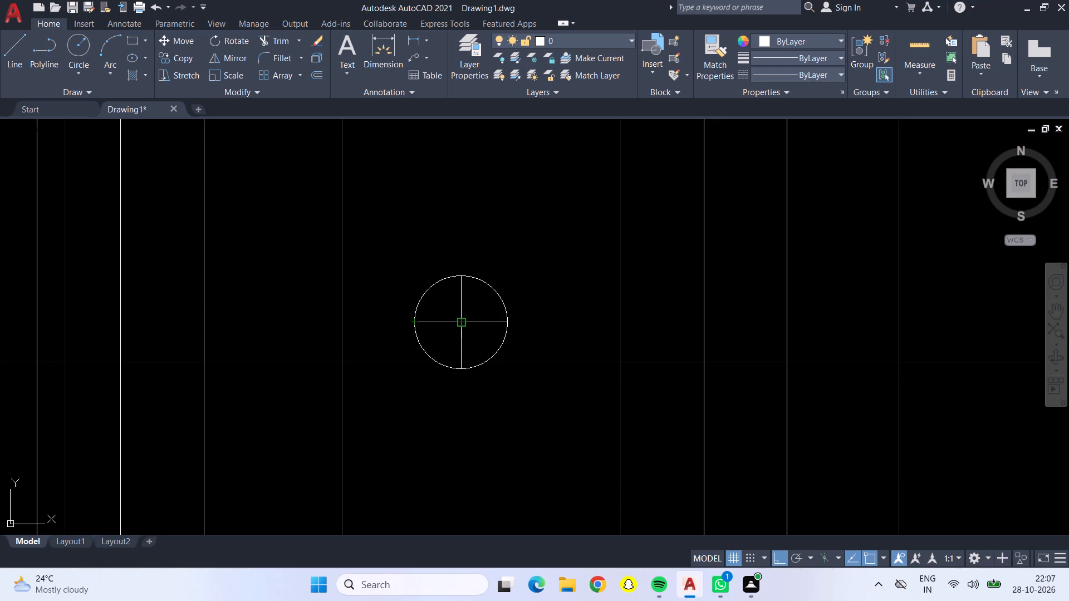
{"action": "left_click", "coordinate": [459, 323]}
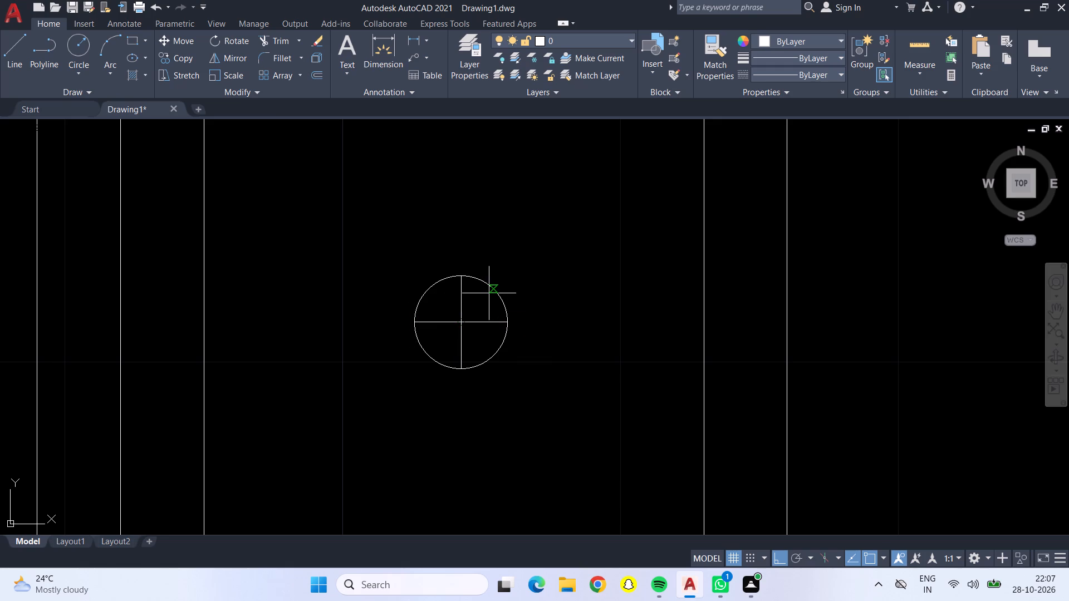
Add four diagonal lines from the drain circle's centre to its edge, one in each quarter.
{"action": "left_click", "coordinate": [489, 293]}
{"action": "left_click", "coordinate": [464, 319]}
{"action": "left_click", "coordinate": [428, 349]}
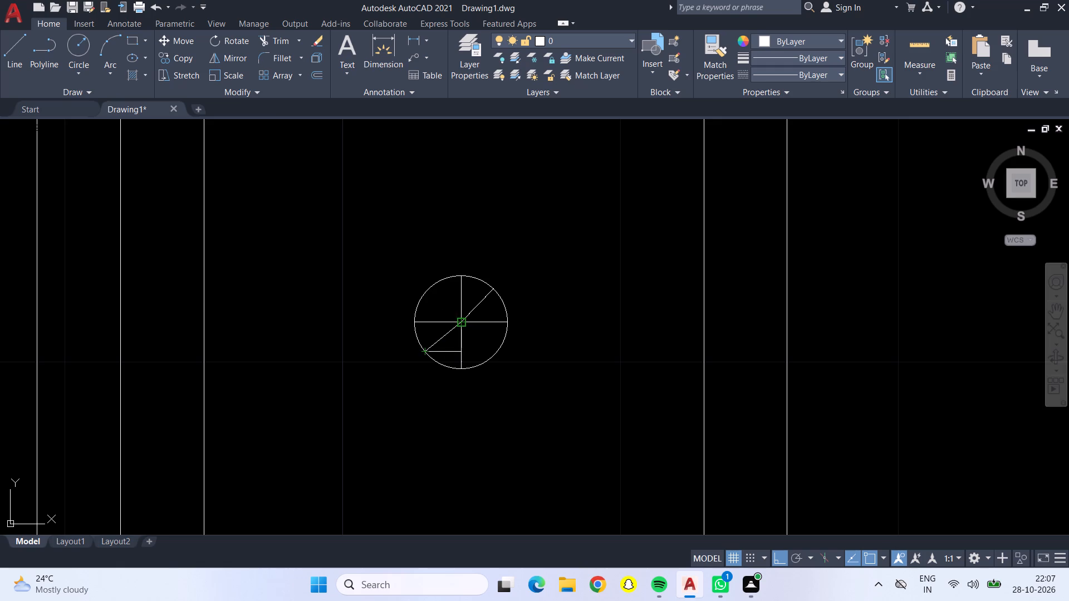
{"action": "left_click", "coordinate": [459, 323]}
{"action": "left_click", "coordinate": [430, 293]}
{"action": "left_click", "coordinate": [461, 321]}
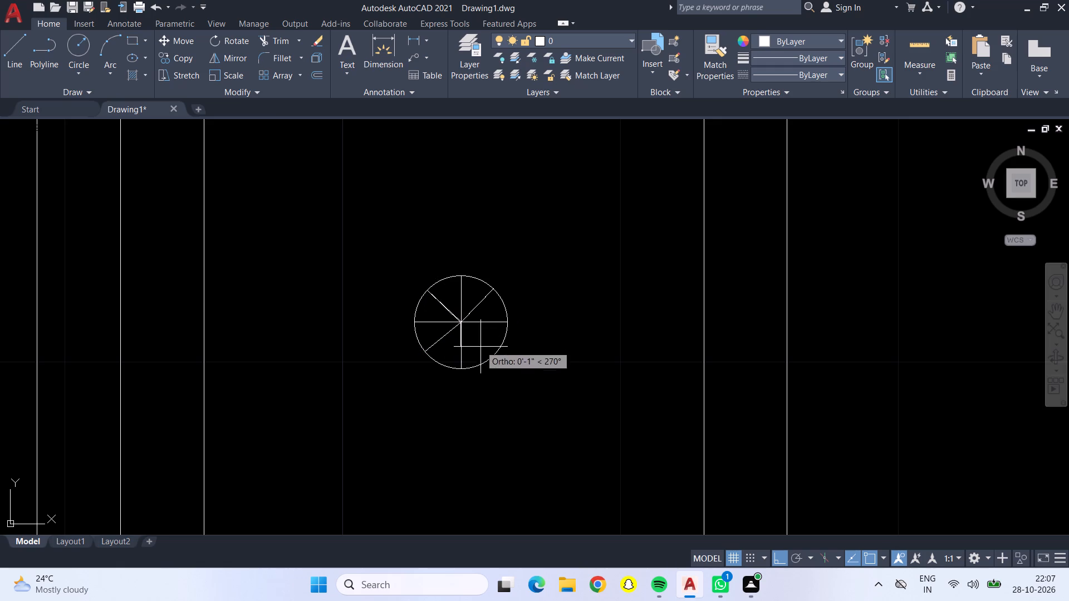
{"action": "left_click", "coordinate": [492, 356]}
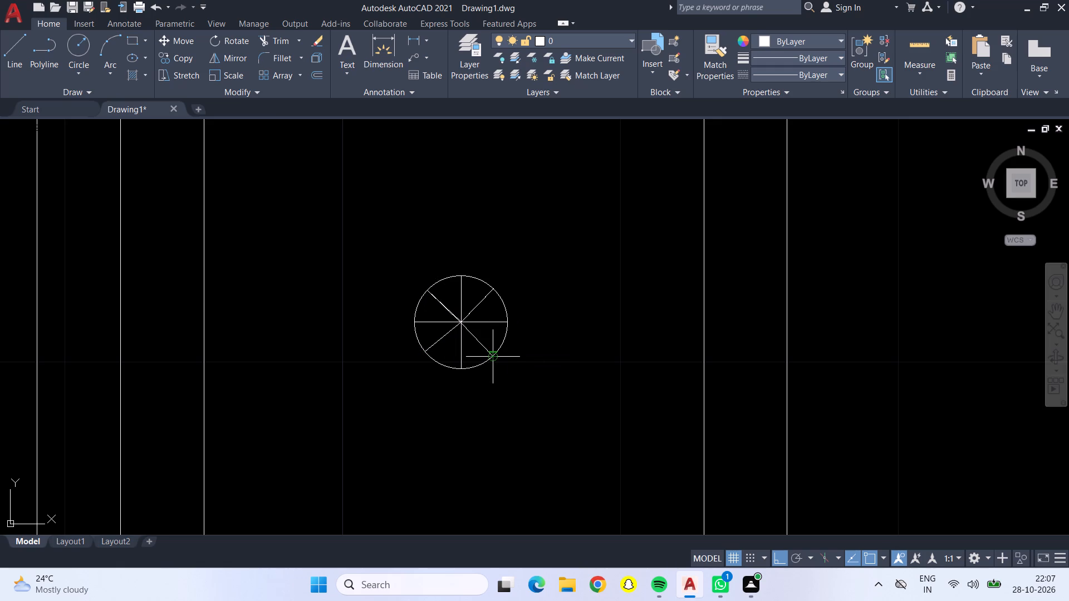
{"action": "key", "text": "Escape"}
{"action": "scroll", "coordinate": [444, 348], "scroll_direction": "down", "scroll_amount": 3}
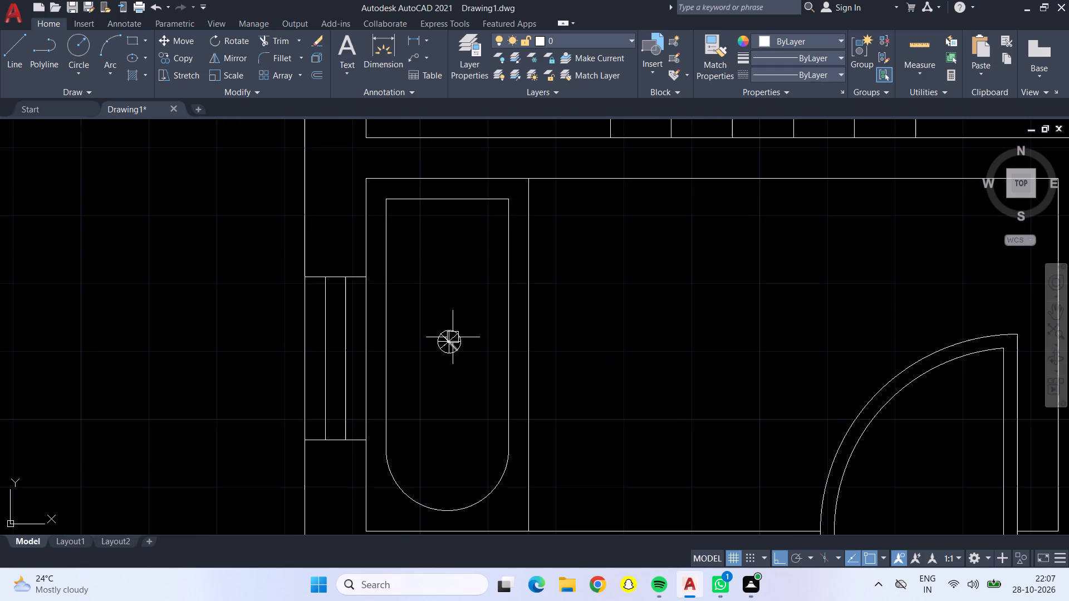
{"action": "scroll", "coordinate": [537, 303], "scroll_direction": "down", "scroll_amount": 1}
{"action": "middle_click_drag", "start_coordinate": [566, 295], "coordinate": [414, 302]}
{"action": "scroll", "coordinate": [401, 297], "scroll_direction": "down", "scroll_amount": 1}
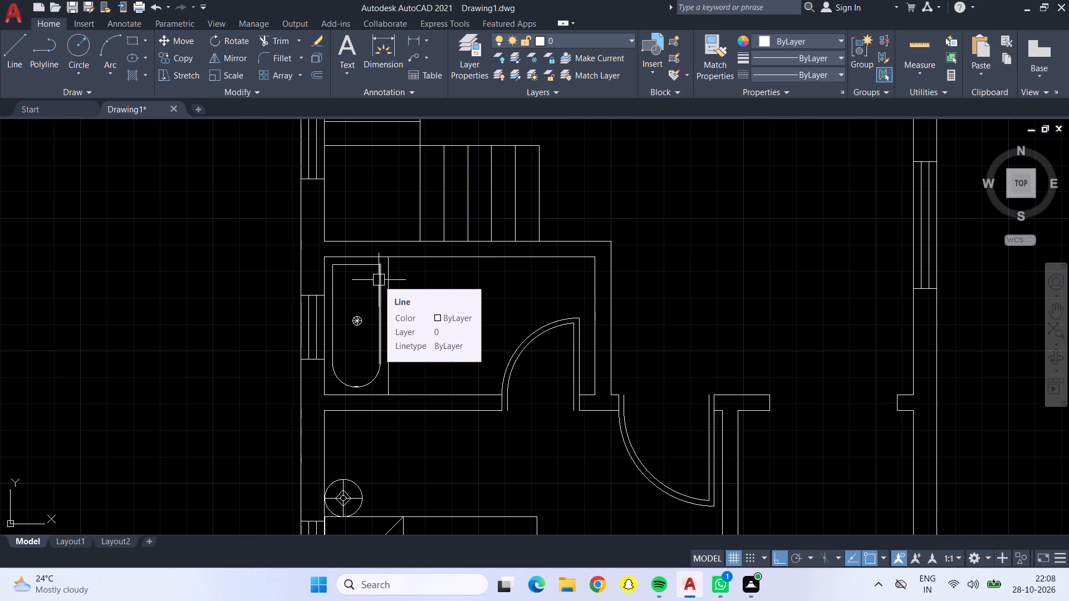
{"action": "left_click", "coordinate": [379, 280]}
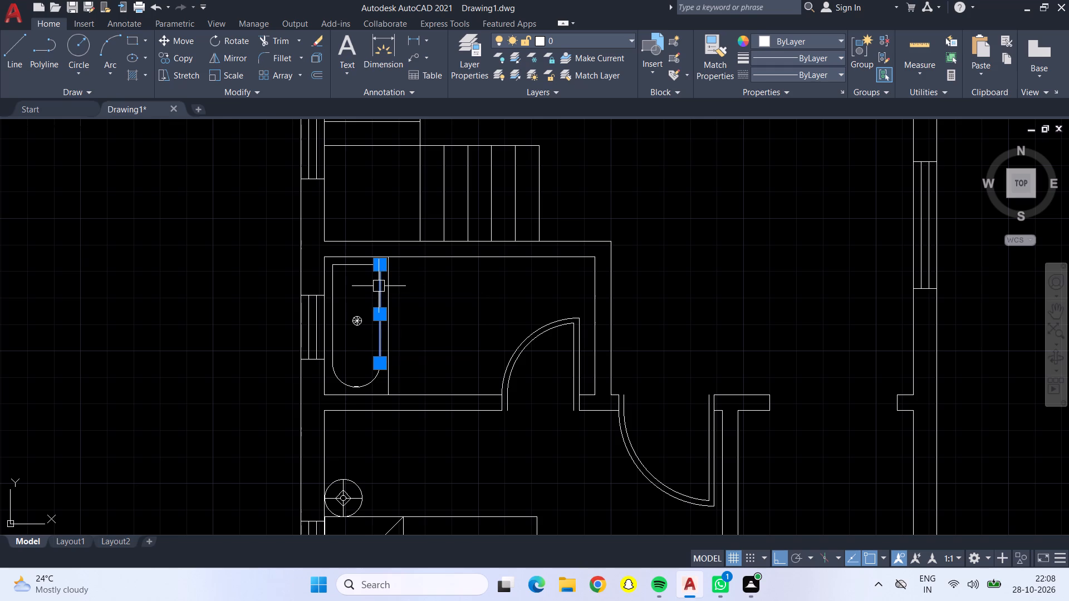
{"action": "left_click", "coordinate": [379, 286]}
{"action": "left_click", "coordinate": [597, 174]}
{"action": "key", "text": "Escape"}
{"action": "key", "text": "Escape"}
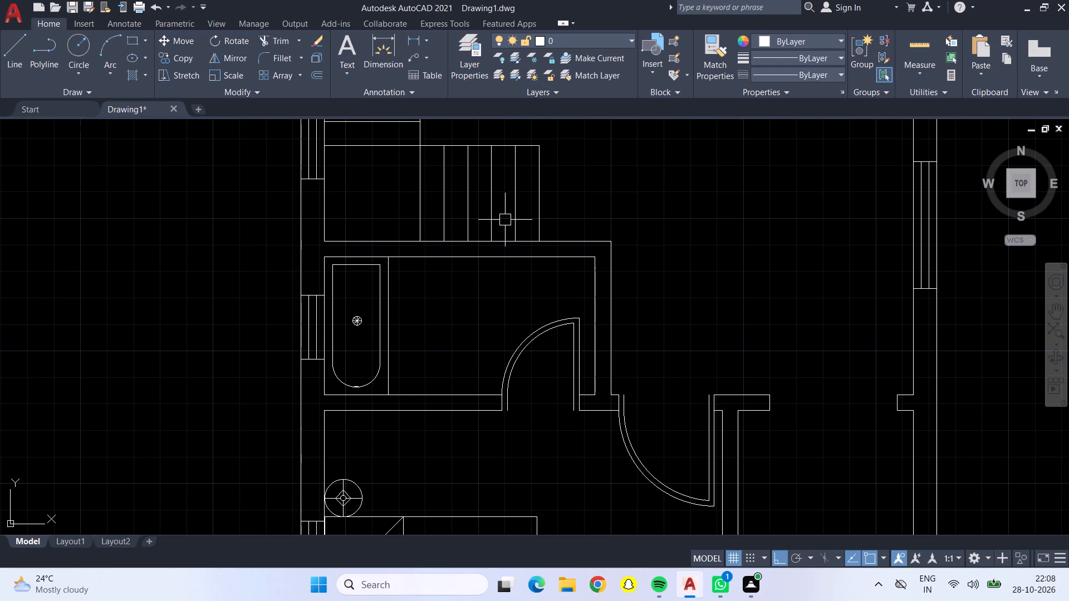
Copy the toilet from the second floor's northwest bathroom into the bathtub bathroom, against its north wall just east of the tub, with Ortho off.
{"action": "scroll", "coordinate": [530, 184], "scroll_direction": "down", "scroll_amount": 2}
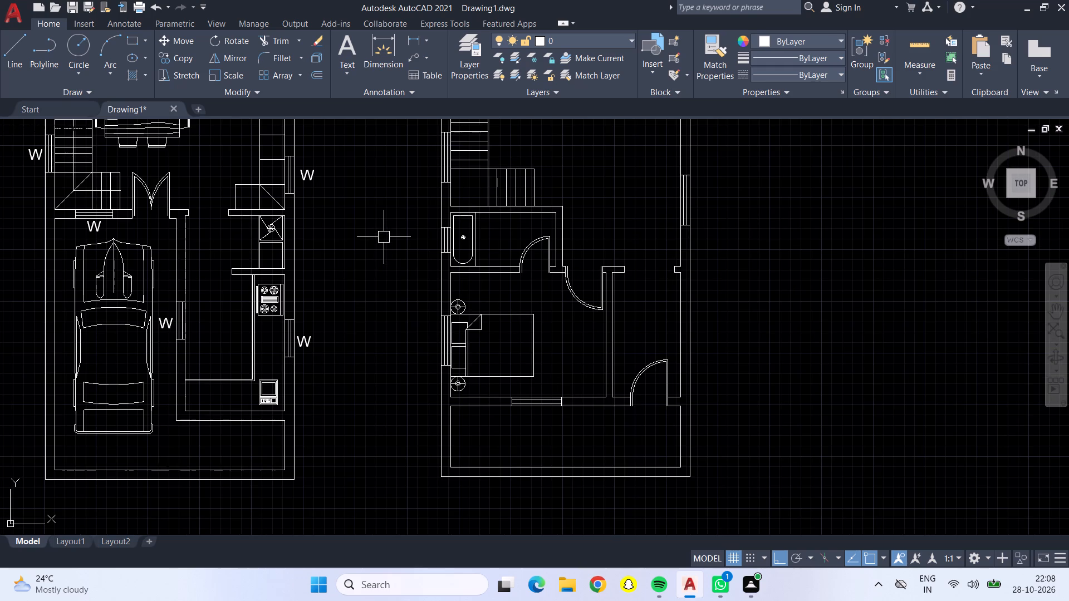
{"action": "middle_click_drag", "start_coordinate": [384, 236], "coordinate": [281, 371]}
{"action": "scroll", "coordinate": [293, 367], "scroll_direction": "down", "scroll_amount": 1}
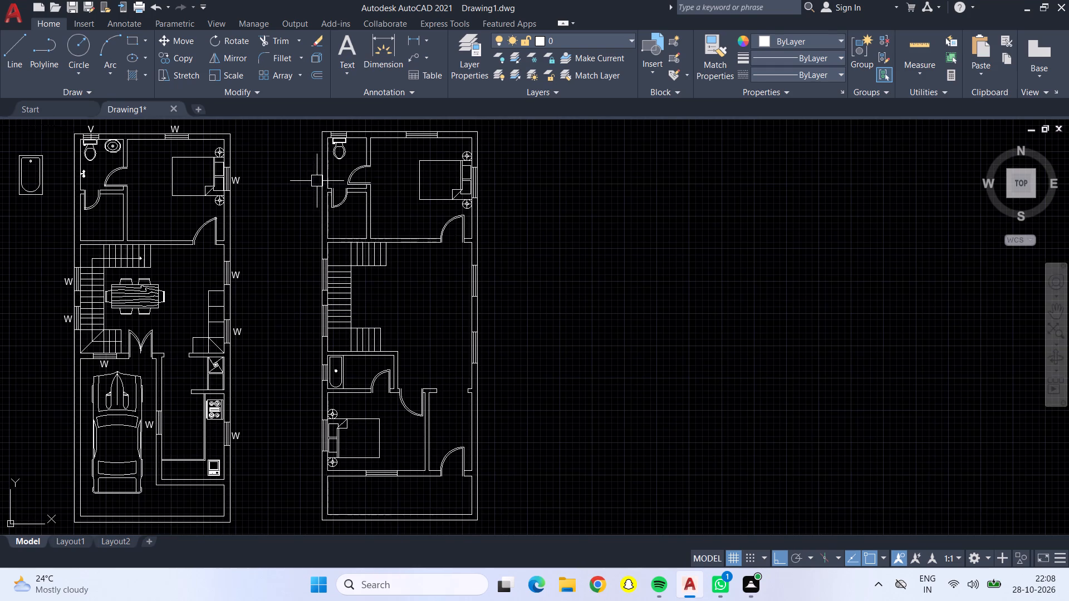
{"action": "left_click", "coordinate": [338, 156]}
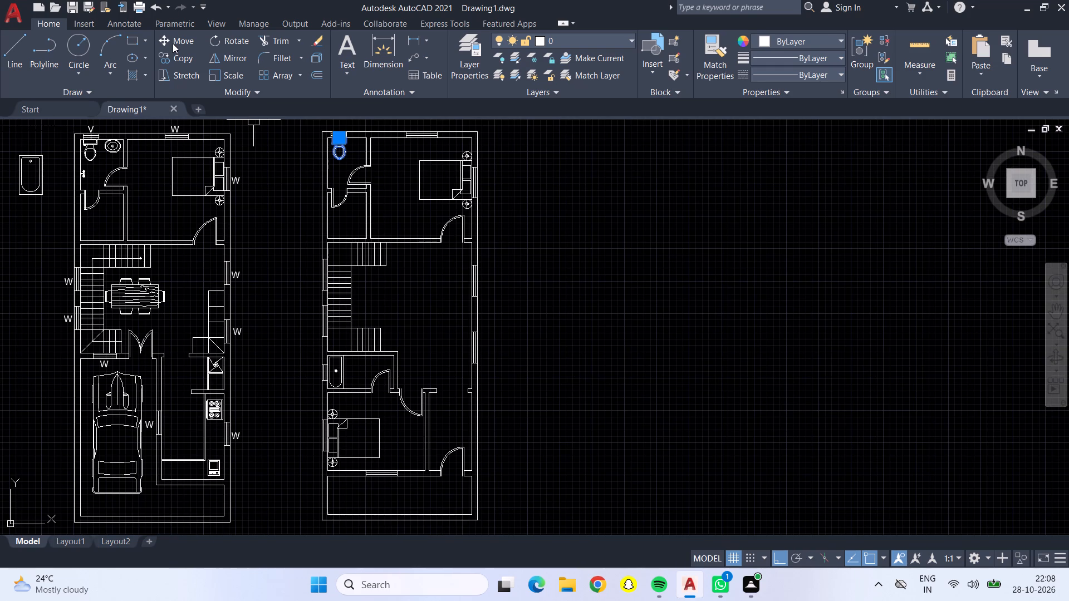
{"action": "left_click", "coordinate": [175, 61]}
{"action": "scroll", "coordinate": [334, 132], "scroll_direction": "up", "scroll_amount": 4}
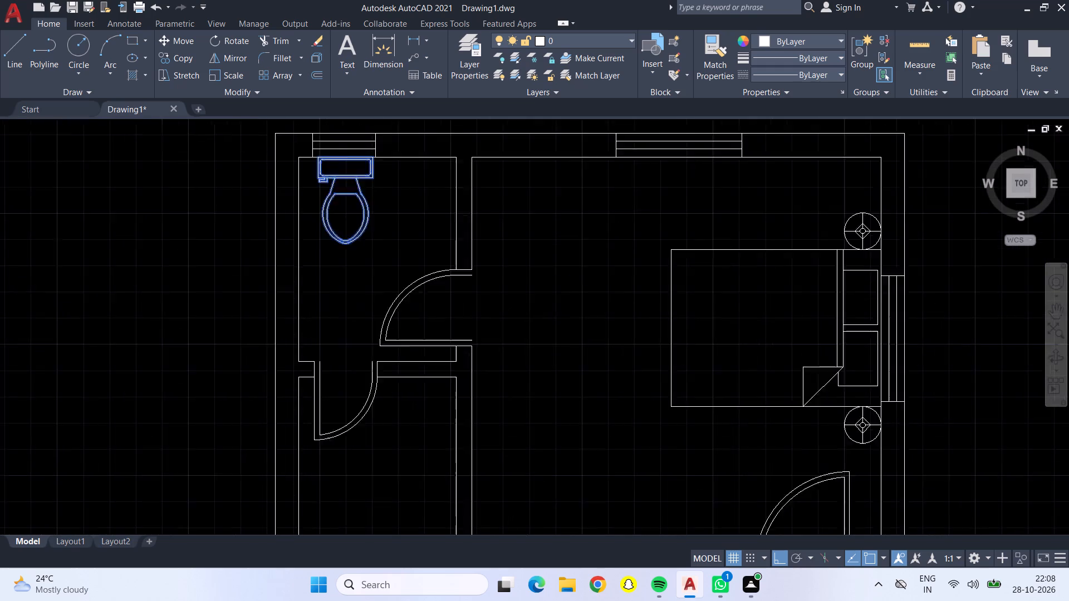
{"action": "left_click", "coordinate": [346, 172]}
{"action": "scroll", "coordinate": [351, 223], "scroll_direction": "down", "scroll_amount": 5}
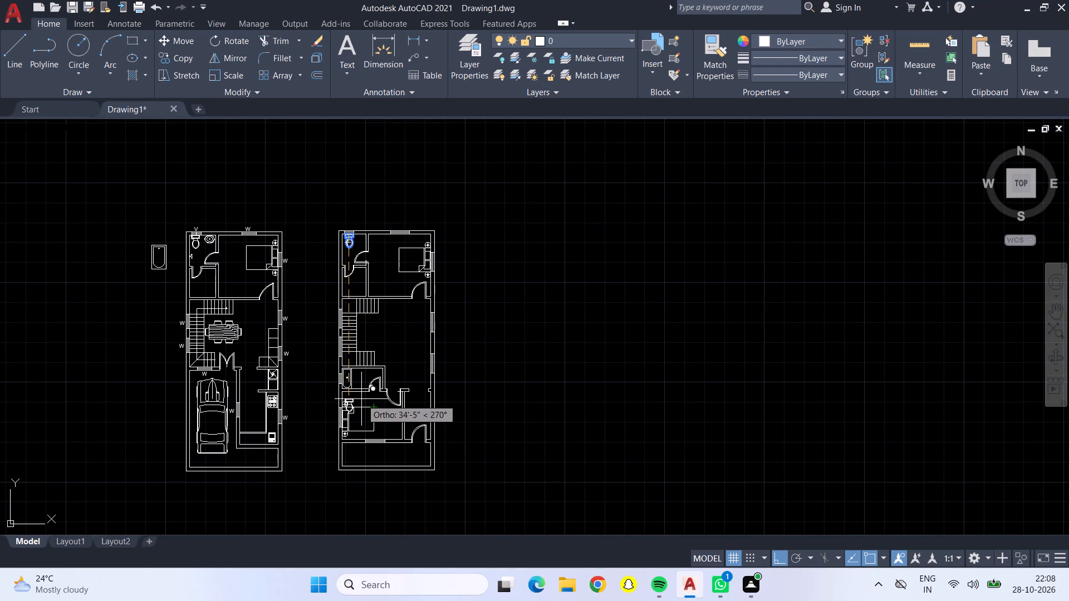
{"action": "key", "text": "F8"}
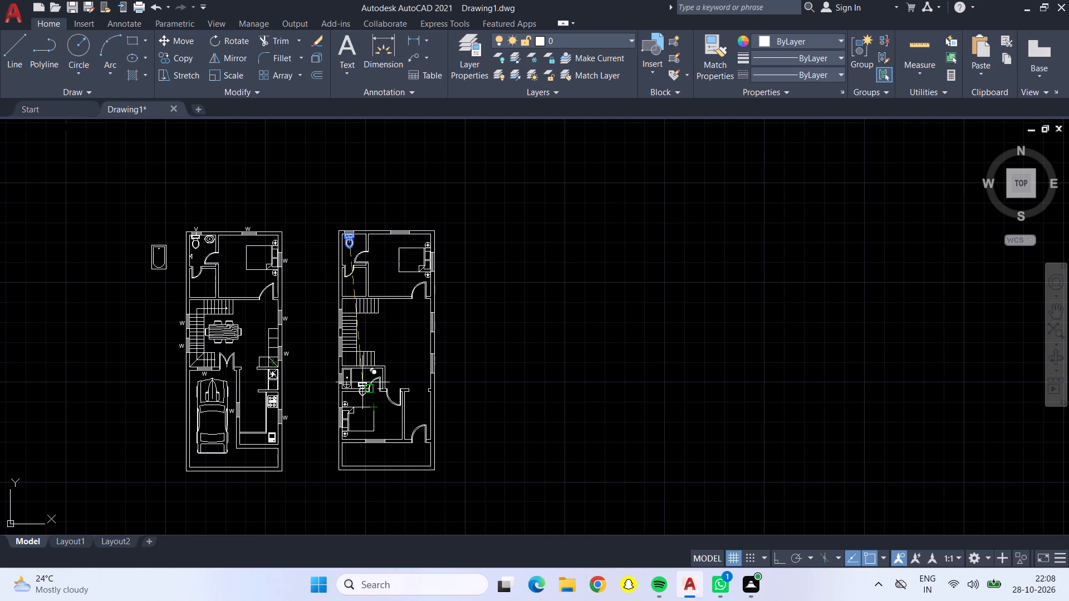
{"action": "scroll", "coordinate": [365, 373], "scroll_direction": "up", "scroll_amount": 4}
{"action": "scroll", "coordinate": [302, 351], "scroll_direction": "up", "scroll_amount": 1}
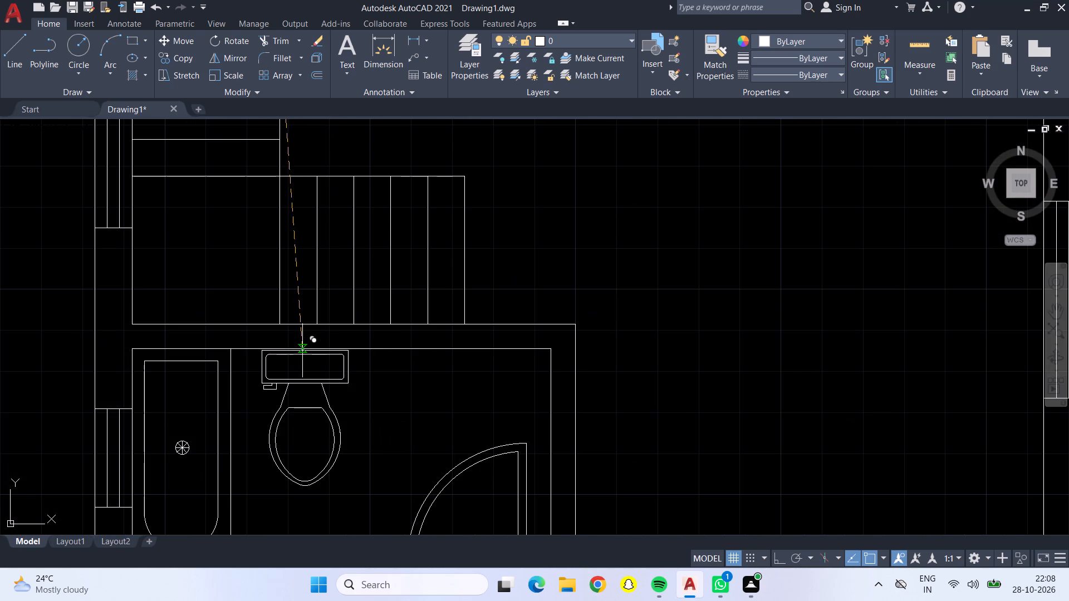
{"action": "left_click", "coordinate": [300, 351]}
{"action": "scroll", "coordinate": [300, 361], "scroll_direction": "down", "scroll_amount": 7}
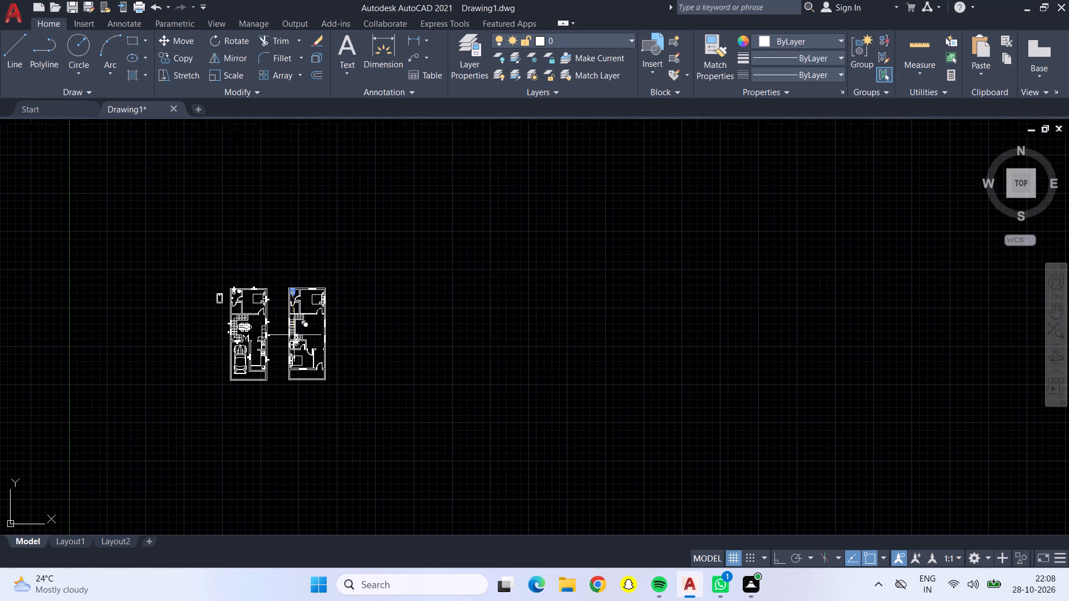
{"action": "scroll", "coordinate": [285, 311], "scroll_direction": "up", "scroll_amount": 3}
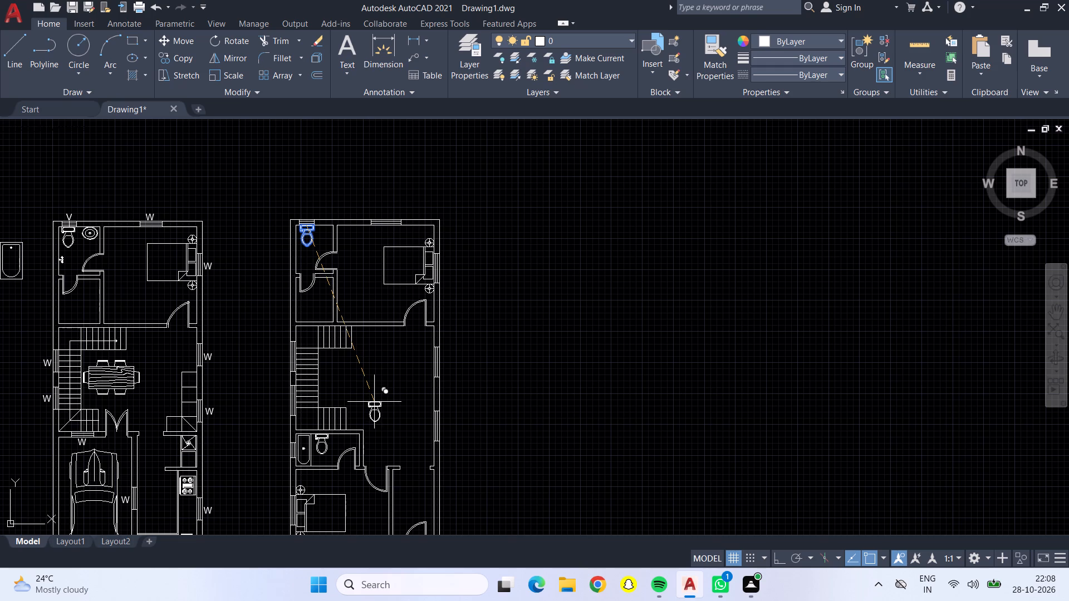
{"action": "key", "text": "Escape"}
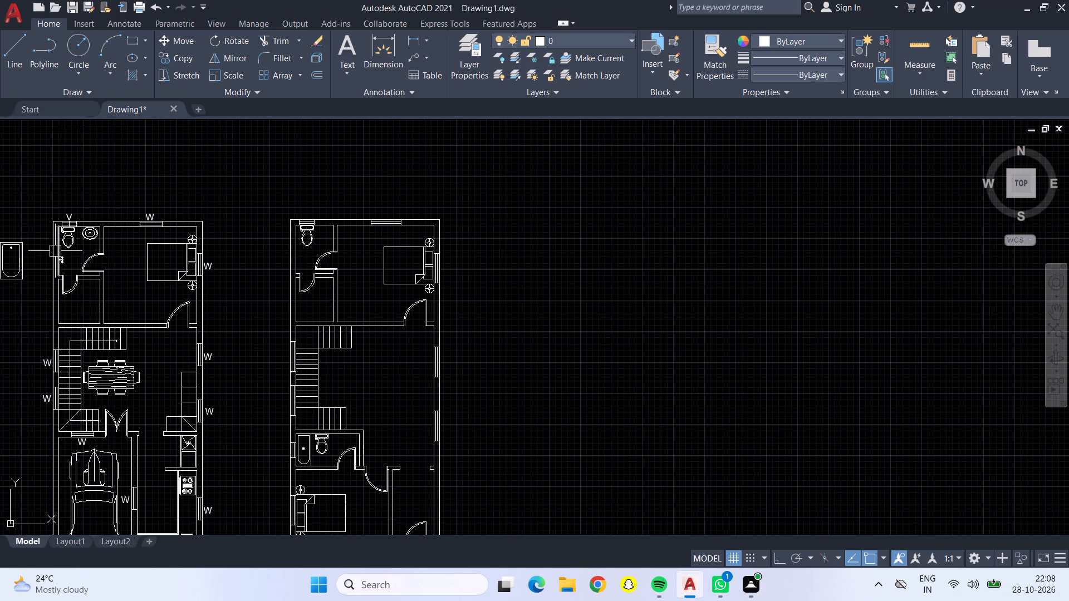
Copy the faucet from the first floor's northwest bathroom to the matching second-floor bathroom, against the west wall below the toilet.
{"action": "scroll", "coordinate": [53, 249], "scroll_direction": "up", "scroll_amount": 2}
{"action": "left_click", "coordinate": [73, 276]}
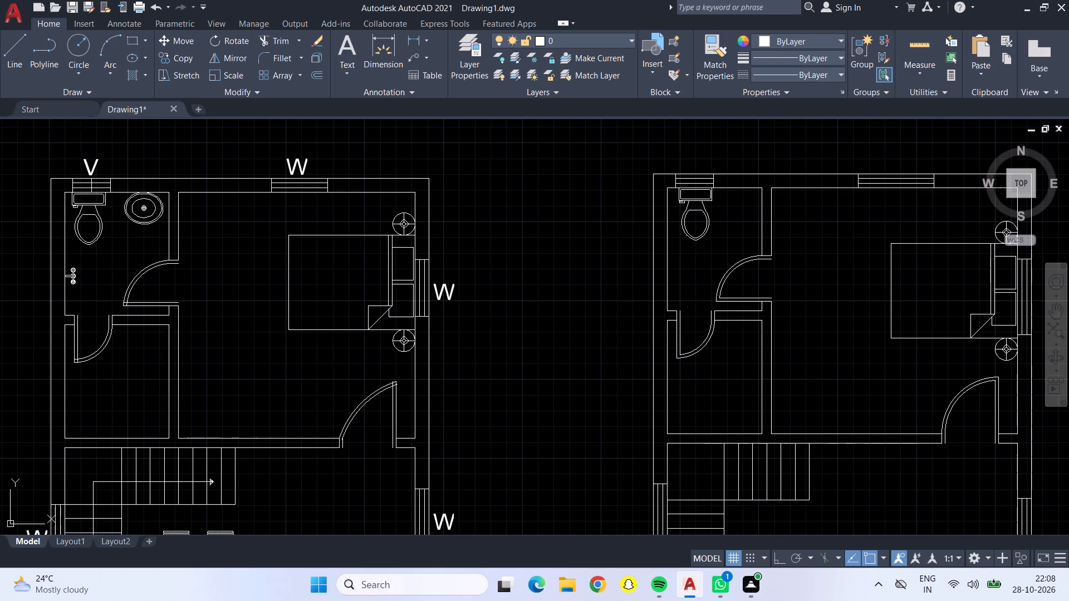
{"action": "left_click", "coordinate": [163, 52]}
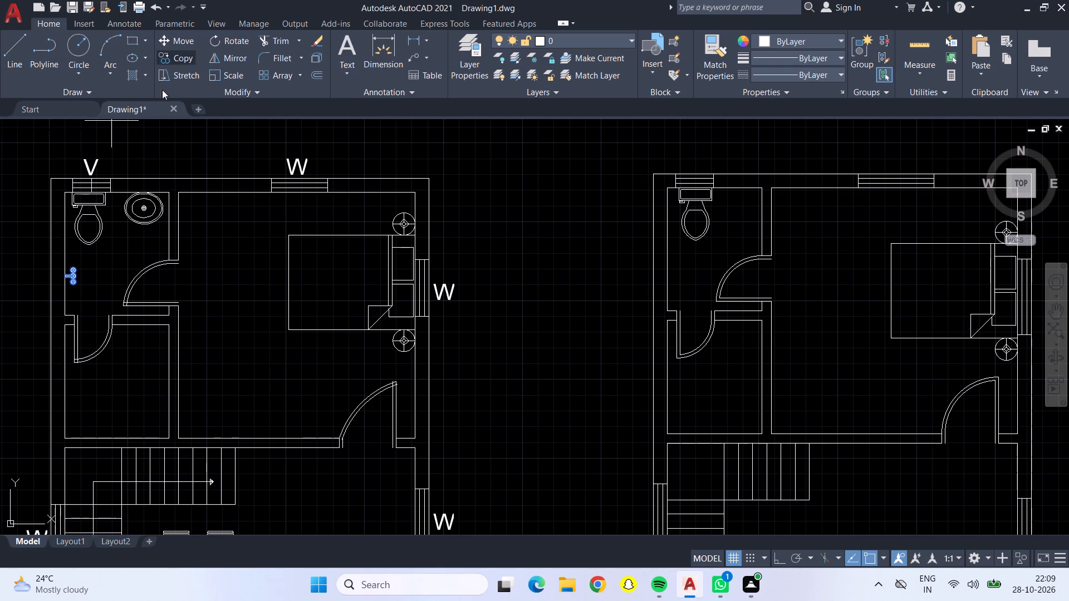
{"action": "left_click", "coordinate": [72, 272]}
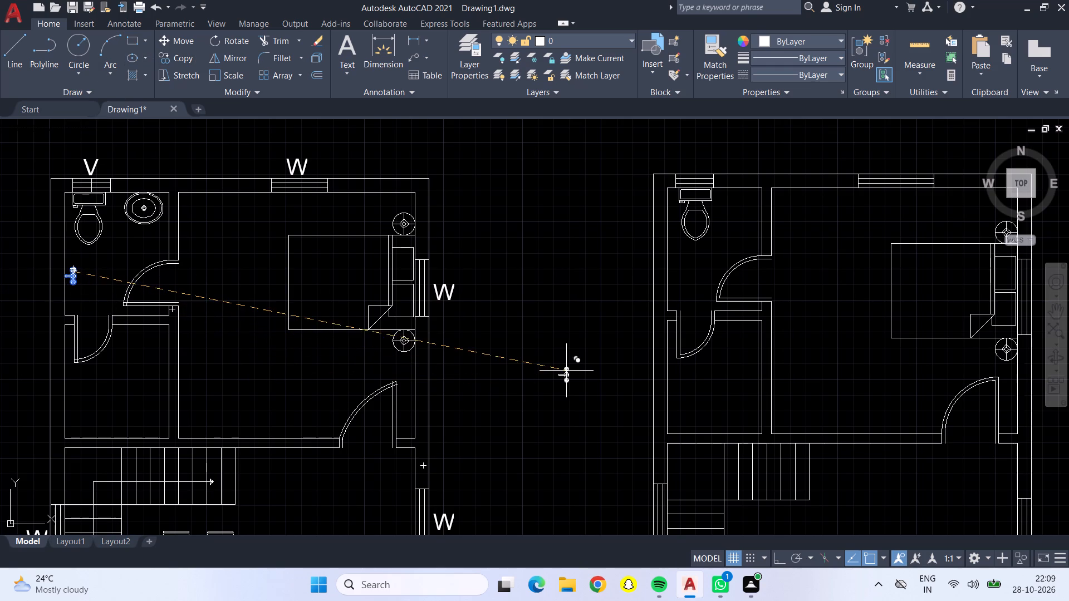
{"action": "scroll", "coordinate": [567, 369], "scroll_direction": "down", "scroll_amount": 1}
{"action": "middle_click_drag", "start_coordinate": [556, 364], "coordinate": [320, 250]}
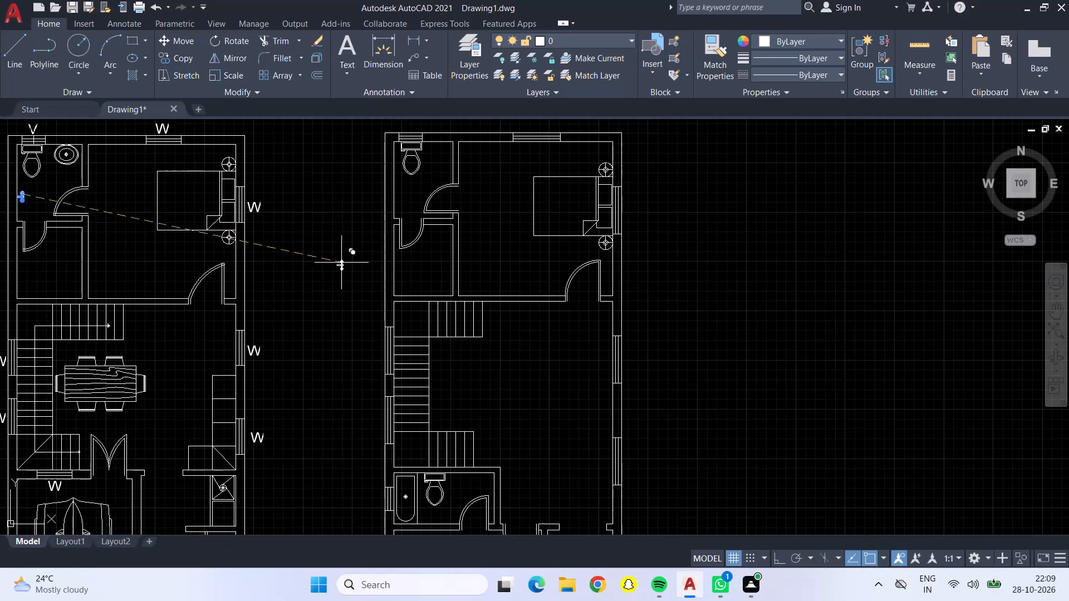
{"action": "scroll", "coordinate": [399, 175], "scroll_direction": "up", "scroll_amount": 3}
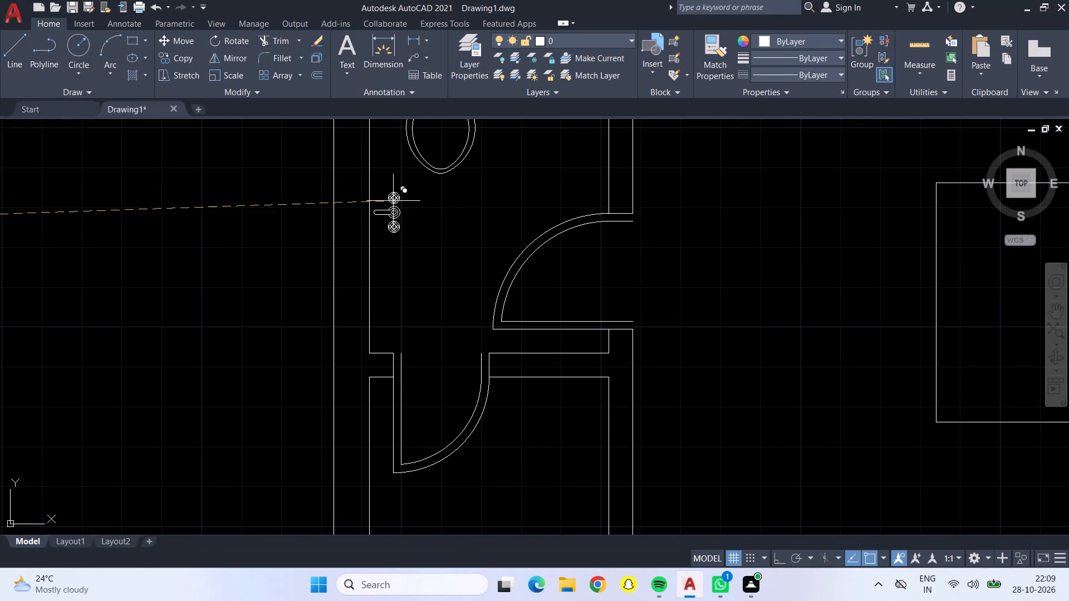
{"action": "left_click", "coordinate": [389, 215]}
Place a second faucet copy in the second floor's bathtub bathroom, near the north wall east of the toilet.
{"action": "scroll", "coordinate": [391, 218], "scroll_direction": "down", "scroll_amount": 5}
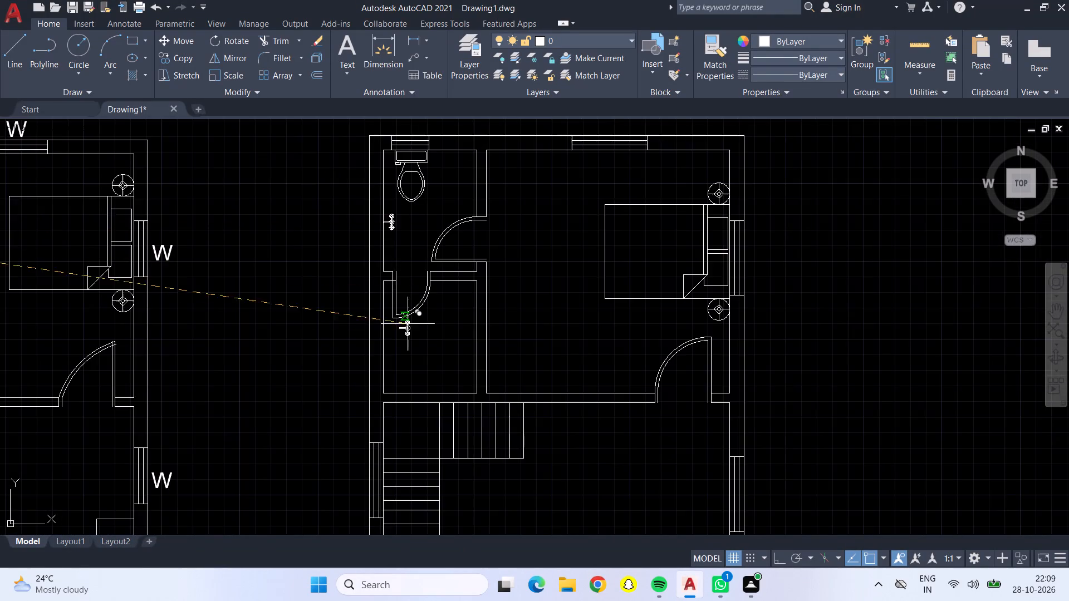
{"action": "scroll", "coordinate": [409, 353], "scroll_direction": "down", "scroll_amount": 2}
{"action": "middle_click_drag", "start_coordinate": [439, 439], "coordinate": [331, 278]}
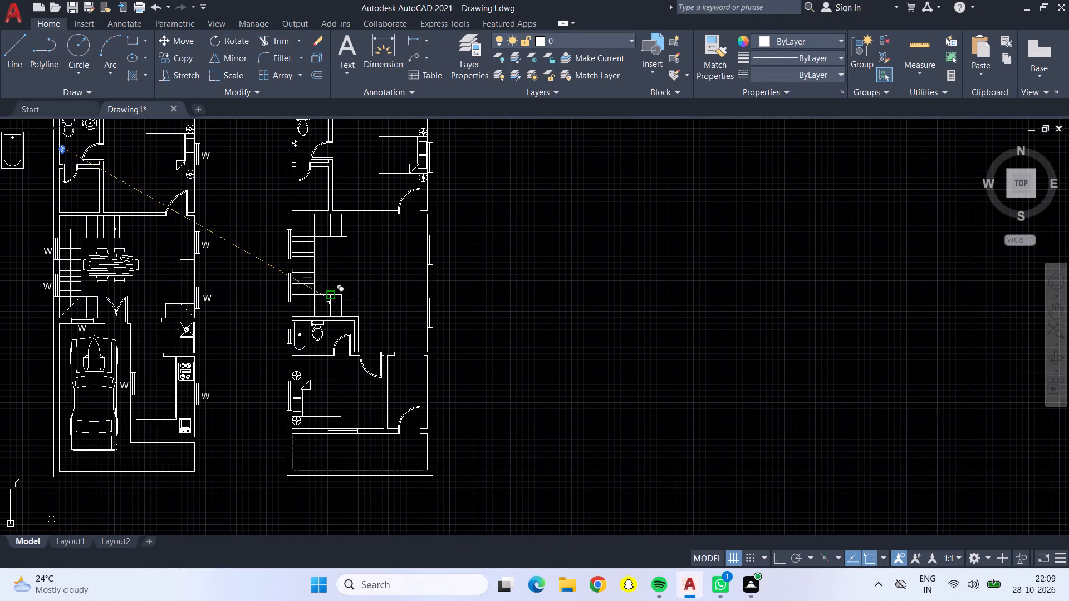
{"action": "scroll", "coordinate": [330, 332], "scroll_direction": "up", "scroll_amount": 3}
{"action": "scroll", "coordinate": [365, 300], "scroll_direction": "up", "scroll_amount": 3}
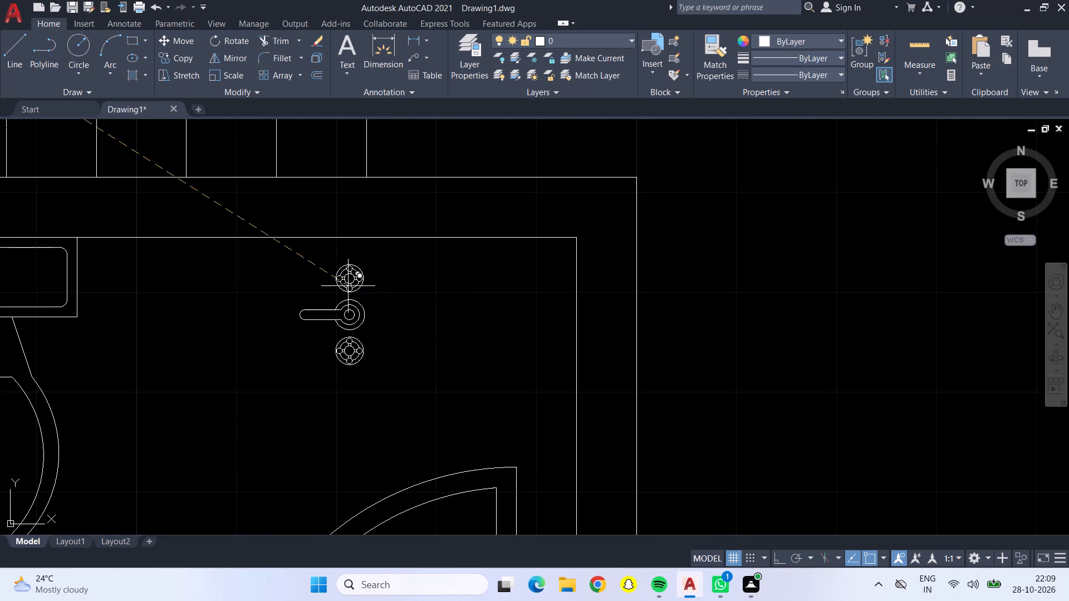
{"action": "left_click", "coordinate": [326, 261]}
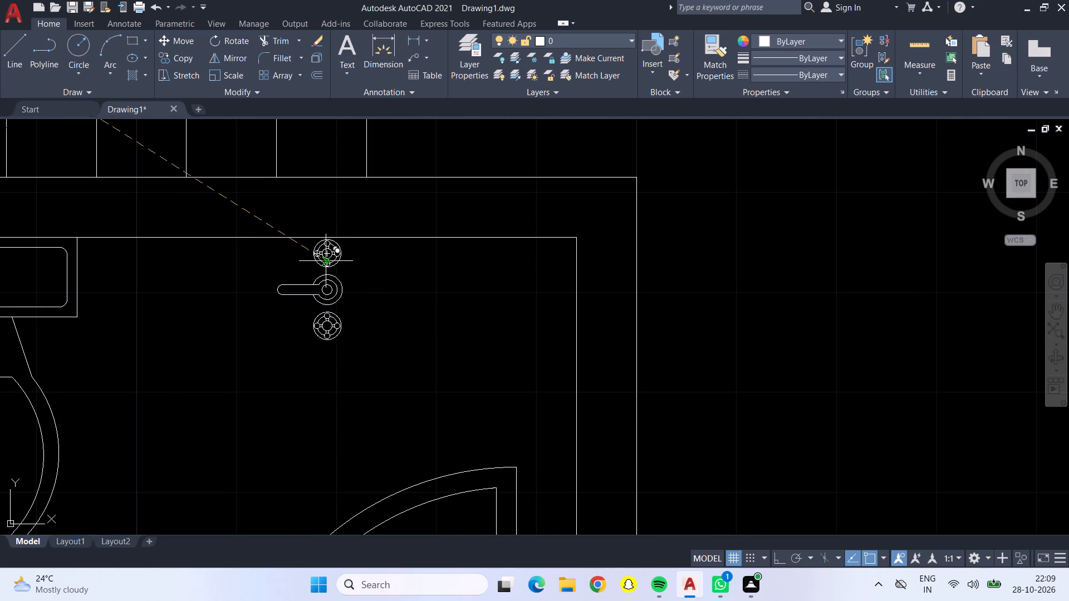
{"action": "key", "text": "Return"}
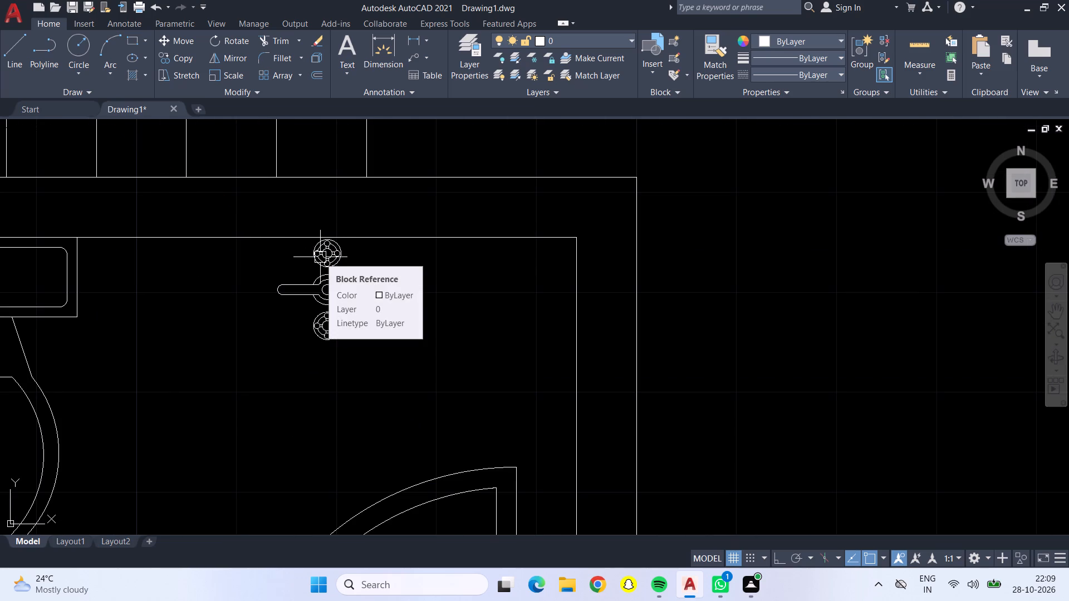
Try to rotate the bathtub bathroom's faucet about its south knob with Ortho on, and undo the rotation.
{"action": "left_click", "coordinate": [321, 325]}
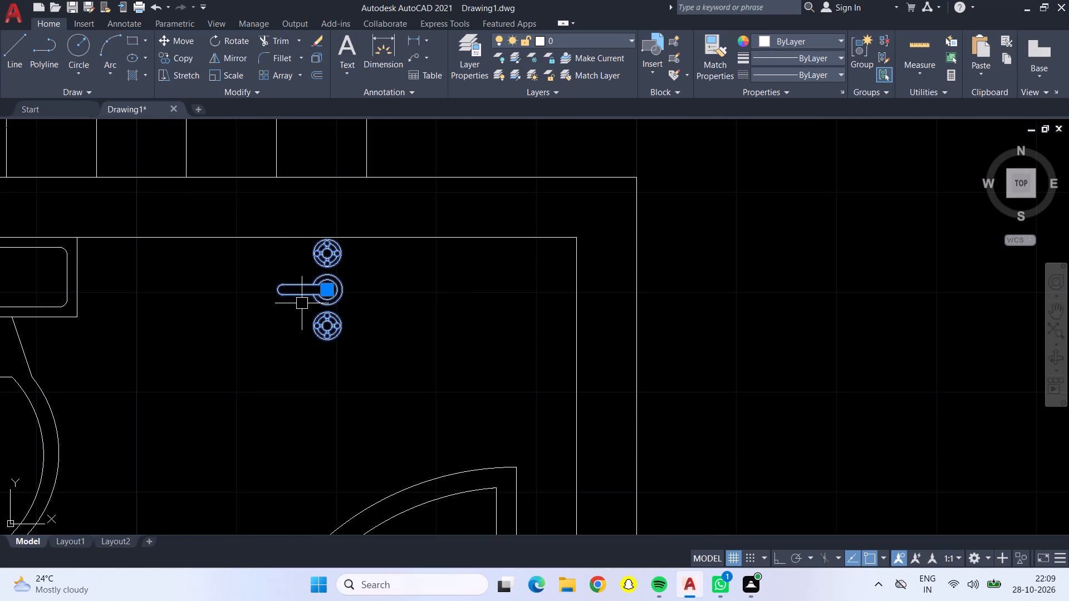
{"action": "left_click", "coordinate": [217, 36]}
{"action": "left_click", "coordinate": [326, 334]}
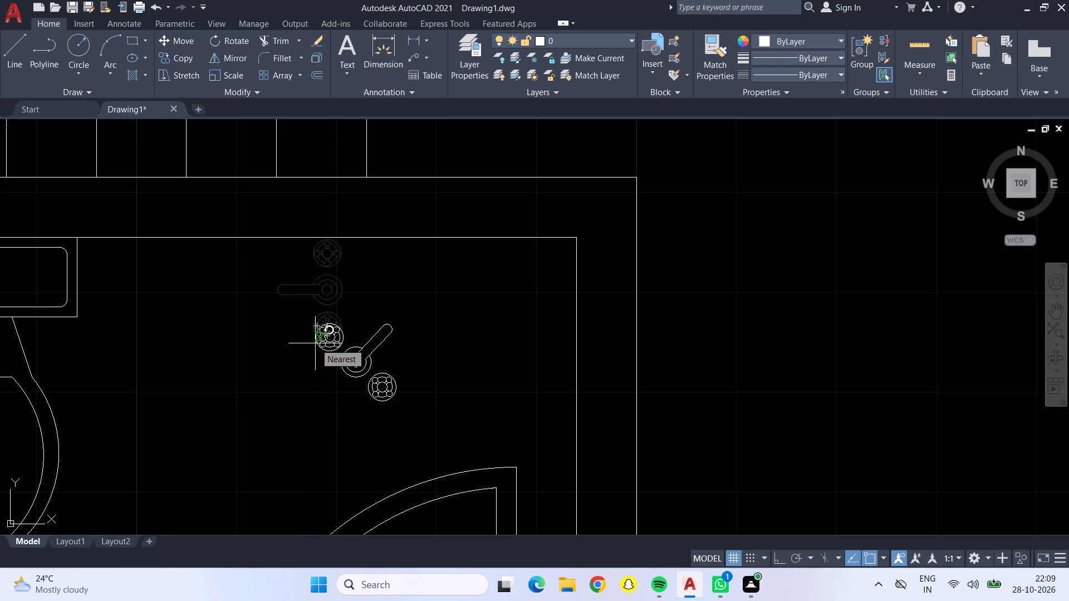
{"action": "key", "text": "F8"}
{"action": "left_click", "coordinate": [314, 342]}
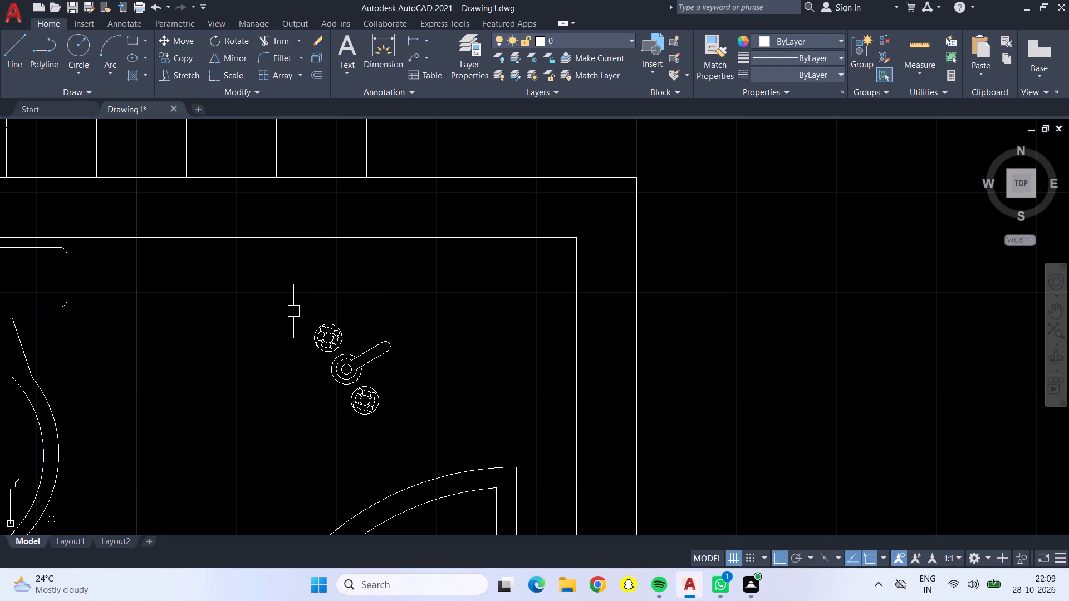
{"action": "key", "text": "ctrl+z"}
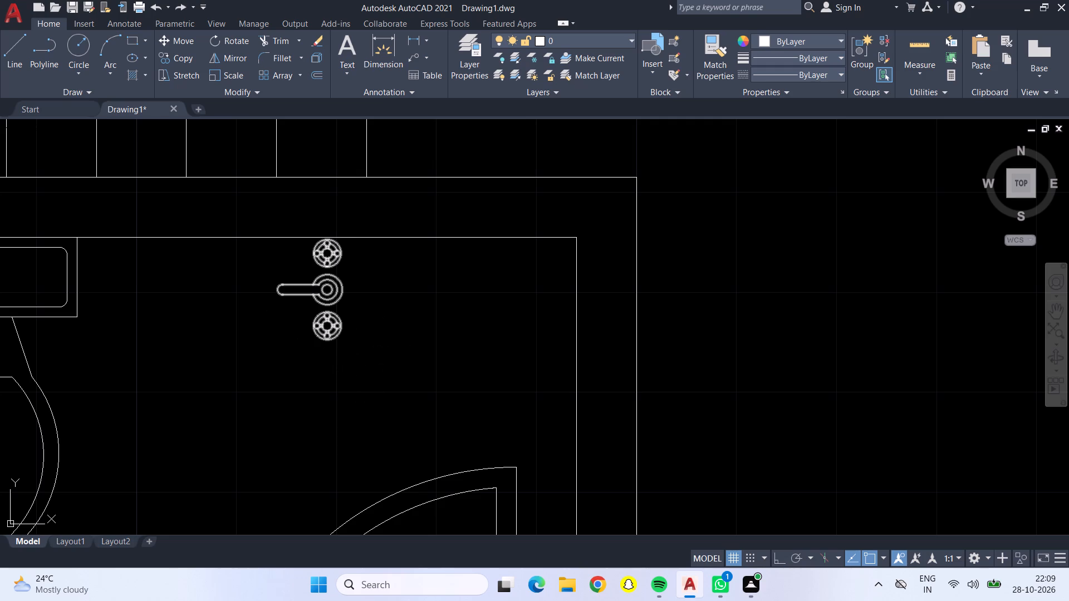
Rotate the bathtub bathroom's faucet about its south knob with Ortho on so that its spout points north.
{"action": "left_click", "coordinate": [287, 287]}
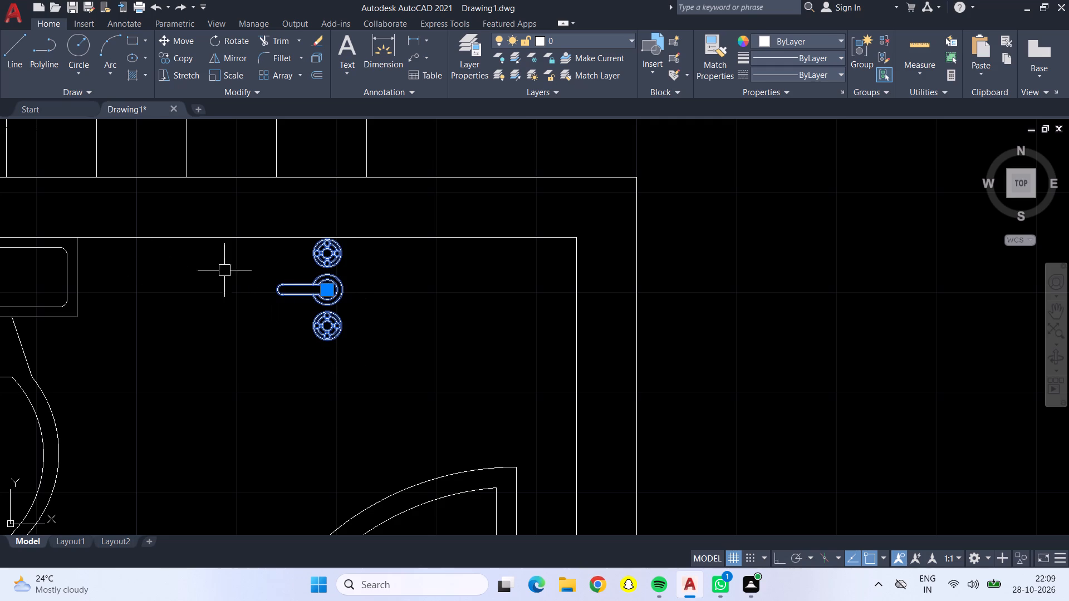
{"action": "left_click", "coordinate": [225, 36]}
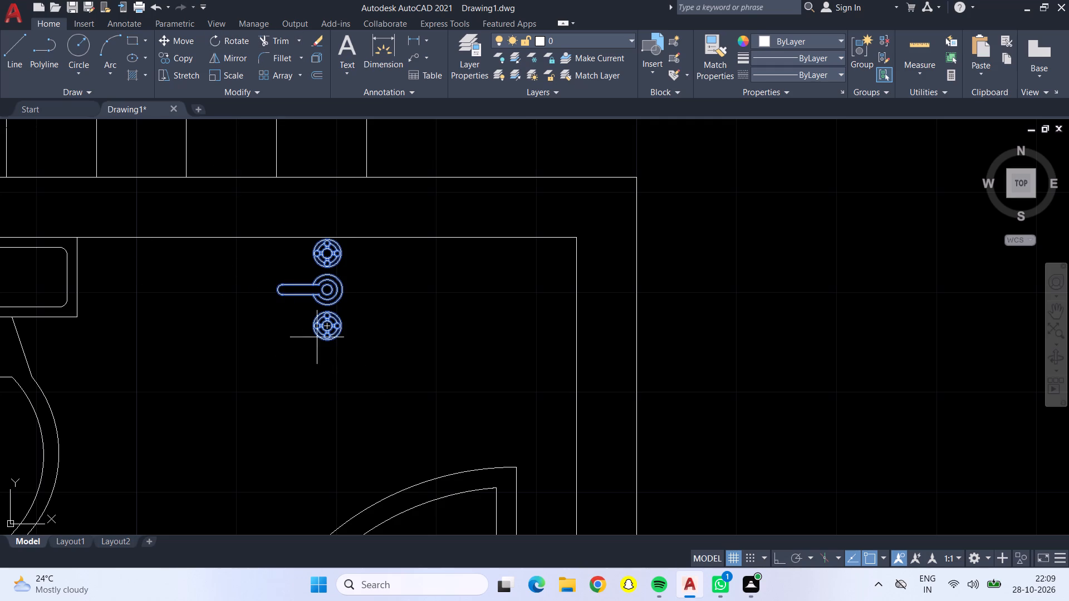
{"action": "left_click", "coordinate": [321, 337]}
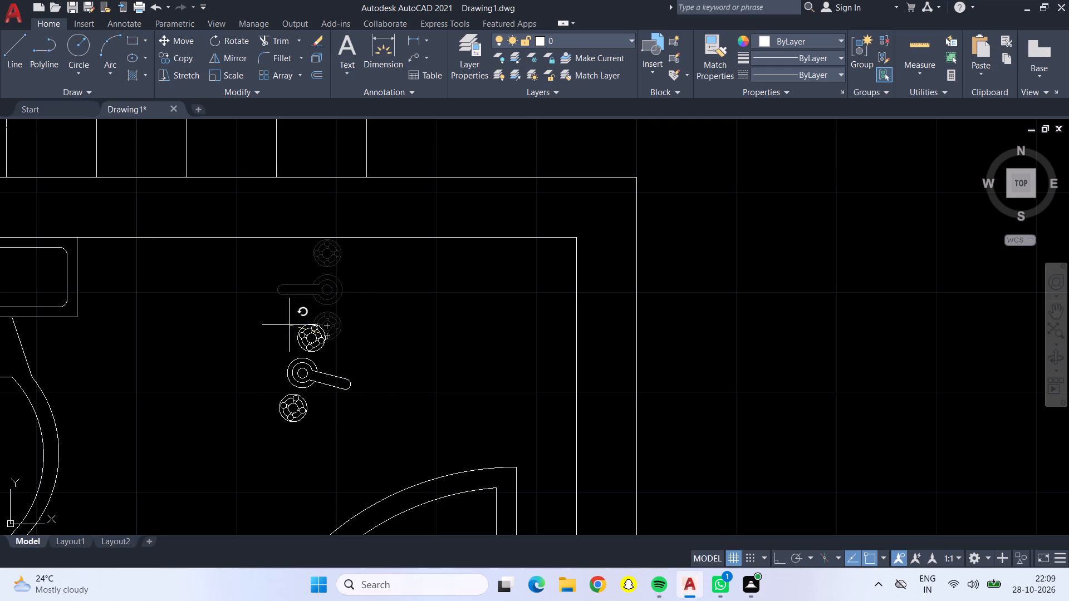
{"action": "key", "text": "F8"}
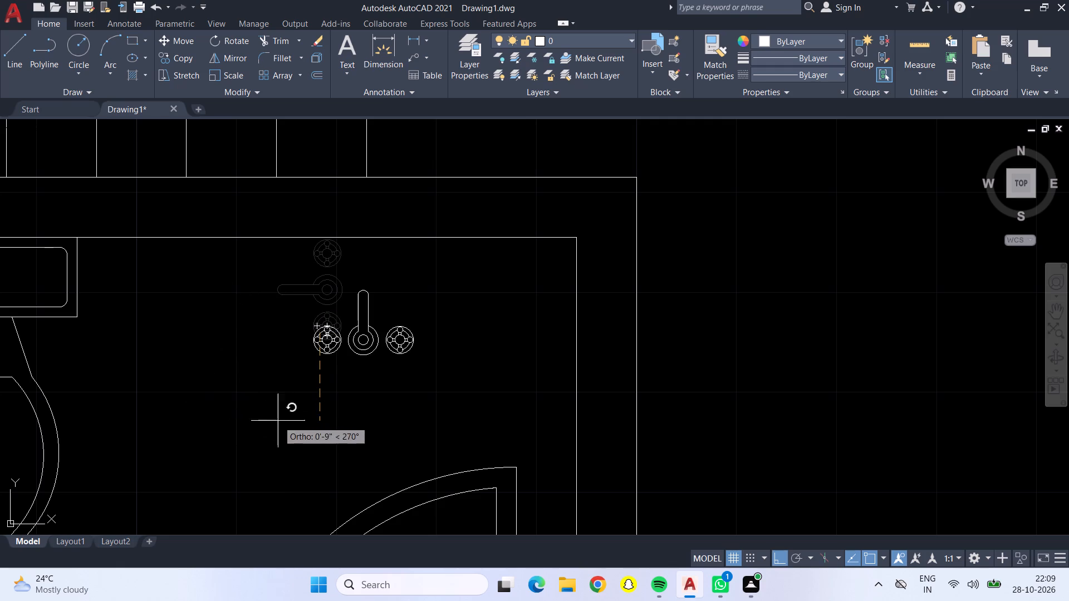
{"action": "left_click", "coordinate": [296, 422]}
Move the rotated faucet straight north so that its spout end meets the bathroom's north wall.
{"action": "left_click", "coordinate": [365, 348]}
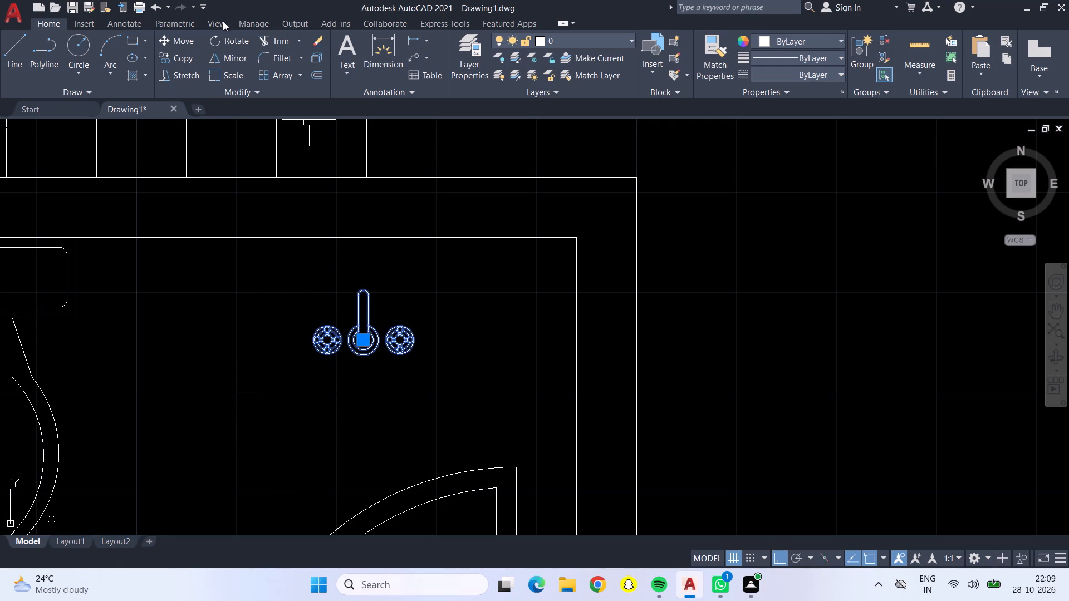
{"action": "left_click", "coordinate": [187, 38]}
{"action": "left_click", "coordinate": [364, 288]}
{"action": "left_click", "coordinate": [362, 237]}
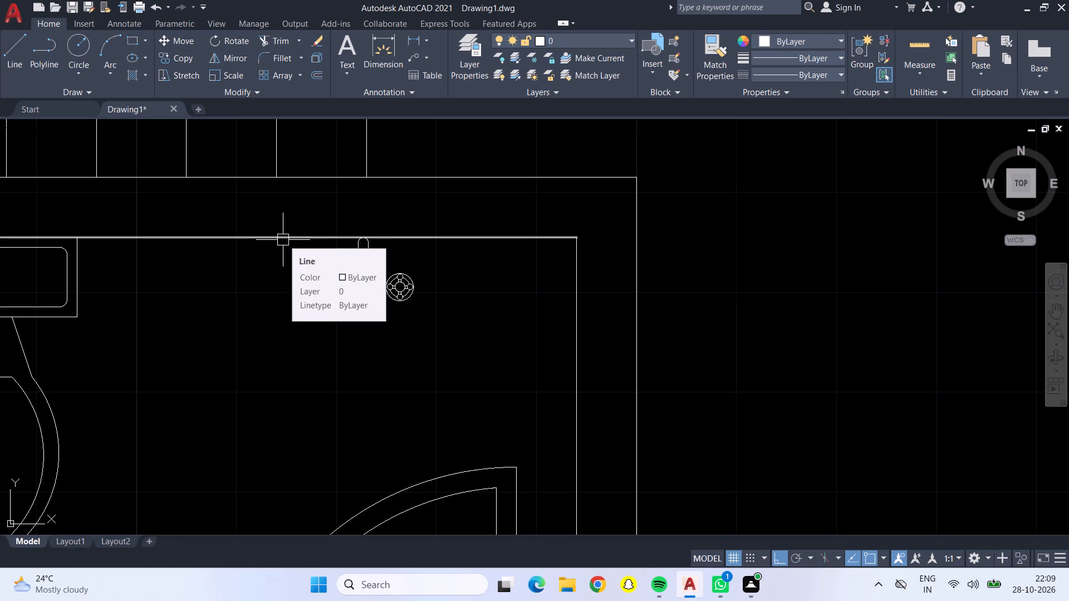
{"action": "key", "text": "Escape"}
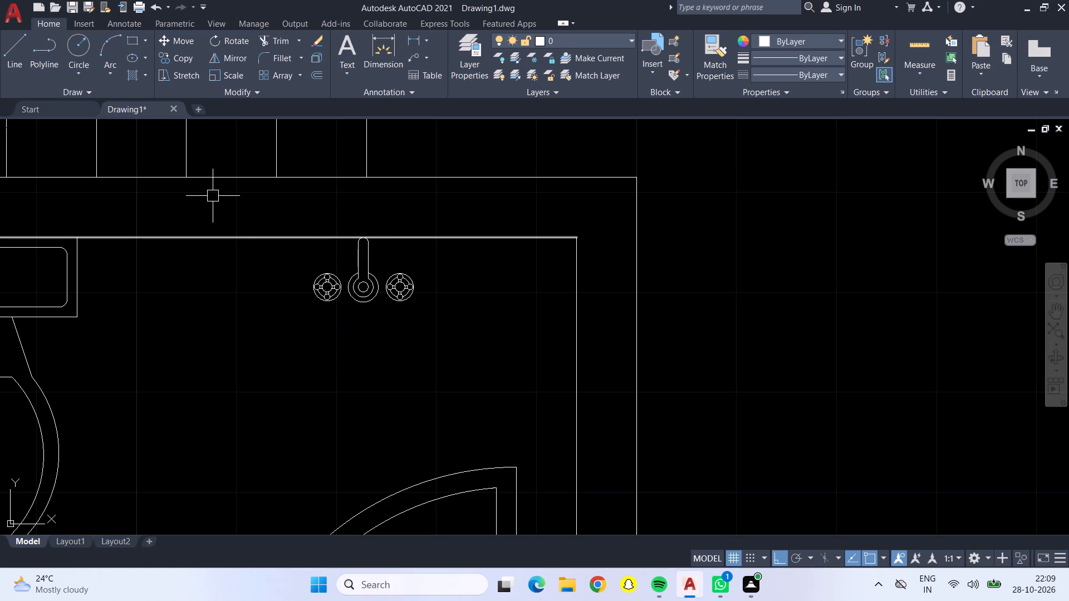
Draw the stair direction line from east of the lower flight: about 6'-3" west, about 10'-9" north, then east to the upper flight's second-last tread line.
{"action": "scroll", "coordinate": [212, 169], "scroll_direction": "down", "scroll_amount": 2}
{"action": "scroll", "coordinate": [295, 191], "scroll_direction": "down", "scroll_amount": 2}
{"action": "middle_click_drag", "start_coordinate": [383, 162], "coordinate": [394, 240]}
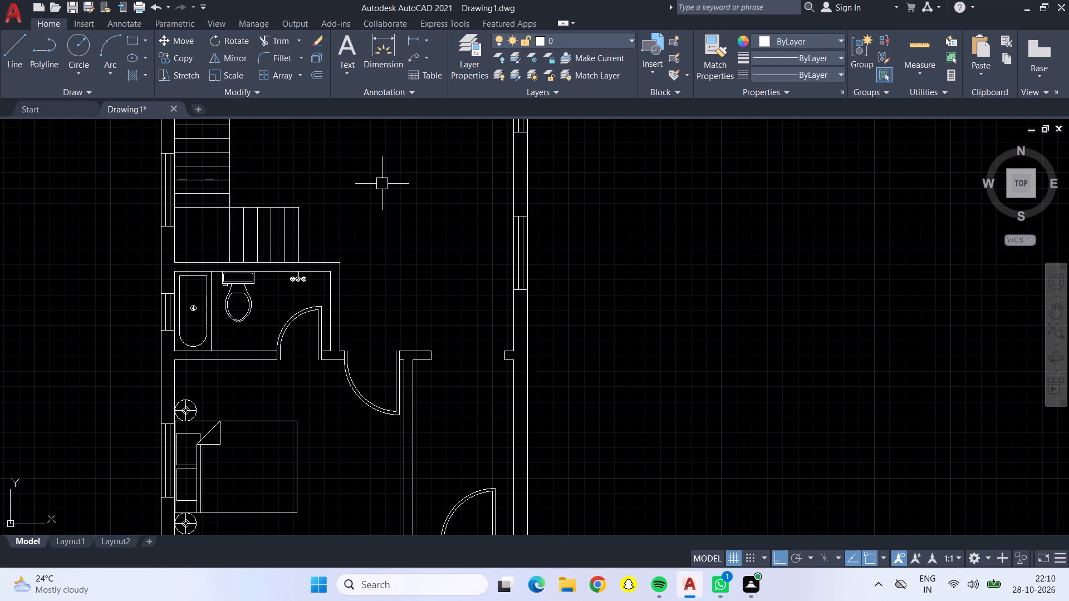
{"action": "scroll", "coordinate": [380, 185], "scroll_direction": "down", "scroll_amount": 1}
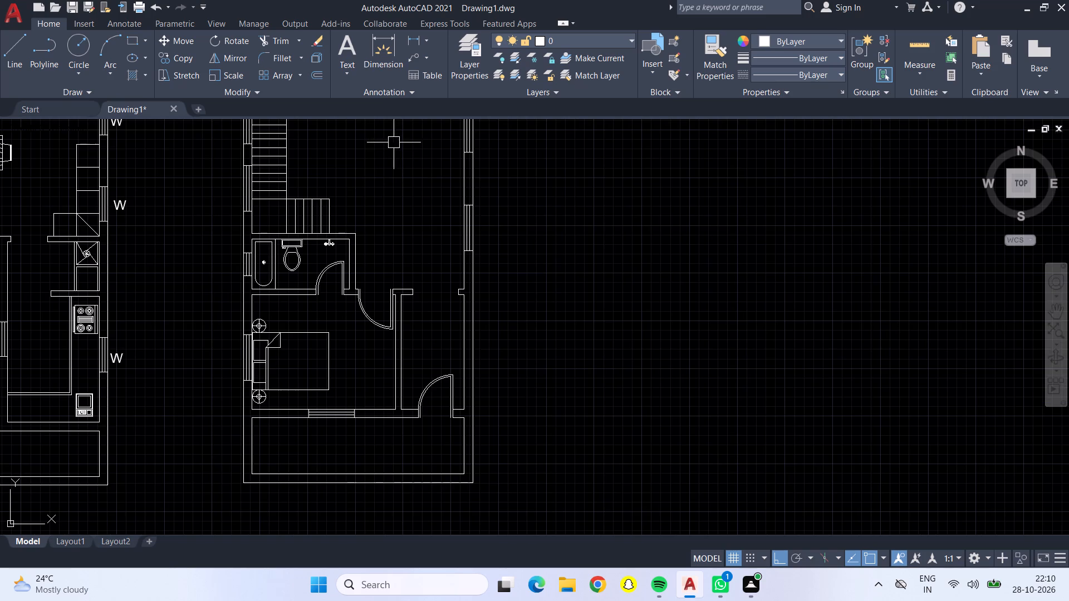
{"action": "middle_click_drag", "start_coordinate": [384, 146], "coordinate": [410, 312]}
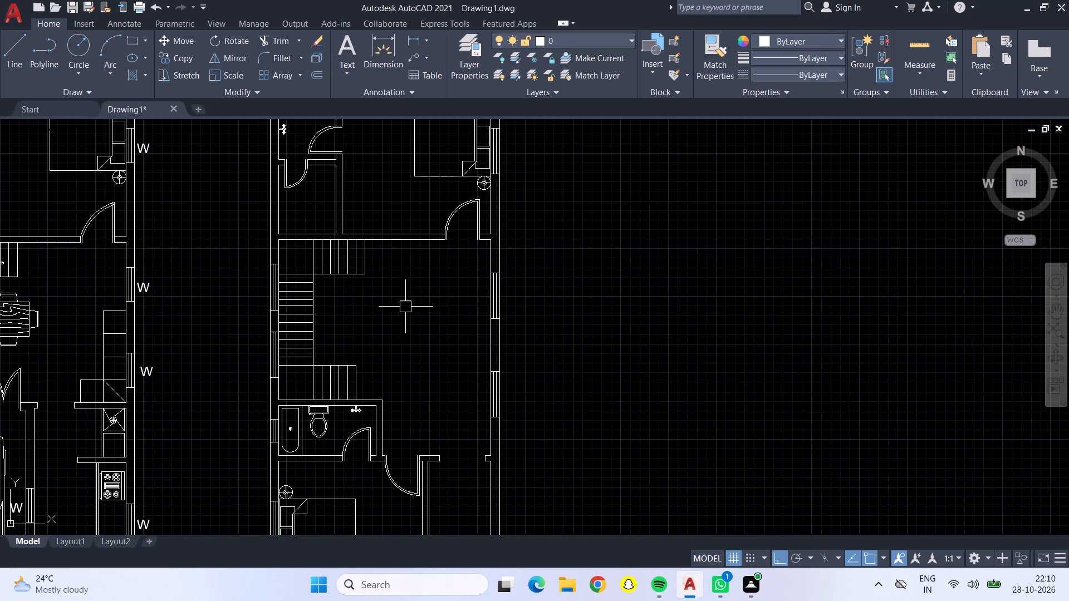
{"action": "left_click", "coordinate": [4, 45]}
{"action": "scroll", "coordinate": [381, 384], "scroll_direction": "up", "scroll_amount": 3}
{"action": "middle_click_drag", "start_coordinate": [366, 376], "coordinate": [413, 356]}
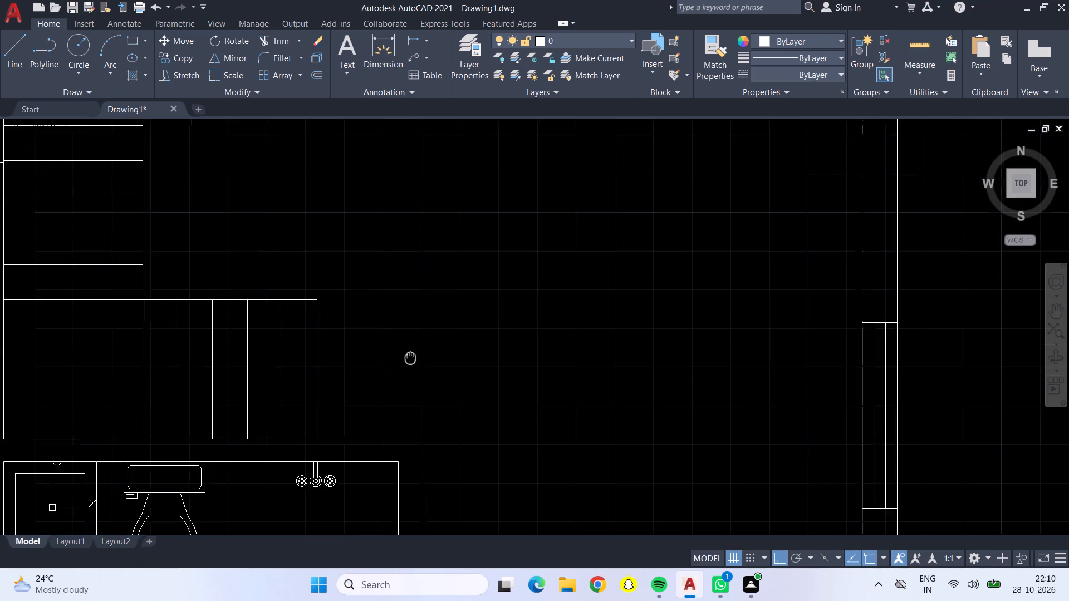
{"action": "middle_click_drag", "start_coordinate": [413, 356], "coordinate": [440, 330]}
{"action": "scroll", "coordinate": [411, 333], "scroll_direction": "up", "scroll_amount": 1}
{"action": "scroll", "coordinate": [406, 333], "scroll_direction": "down", "scroll_amount": 1}
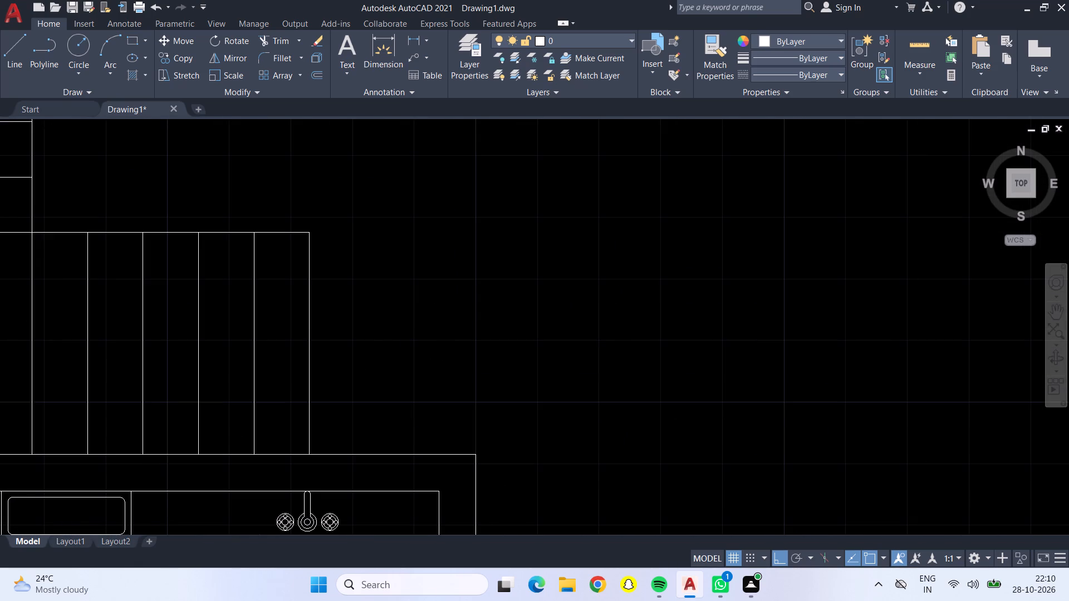
{"action": "left_click", "coordinate": [384, 336]}
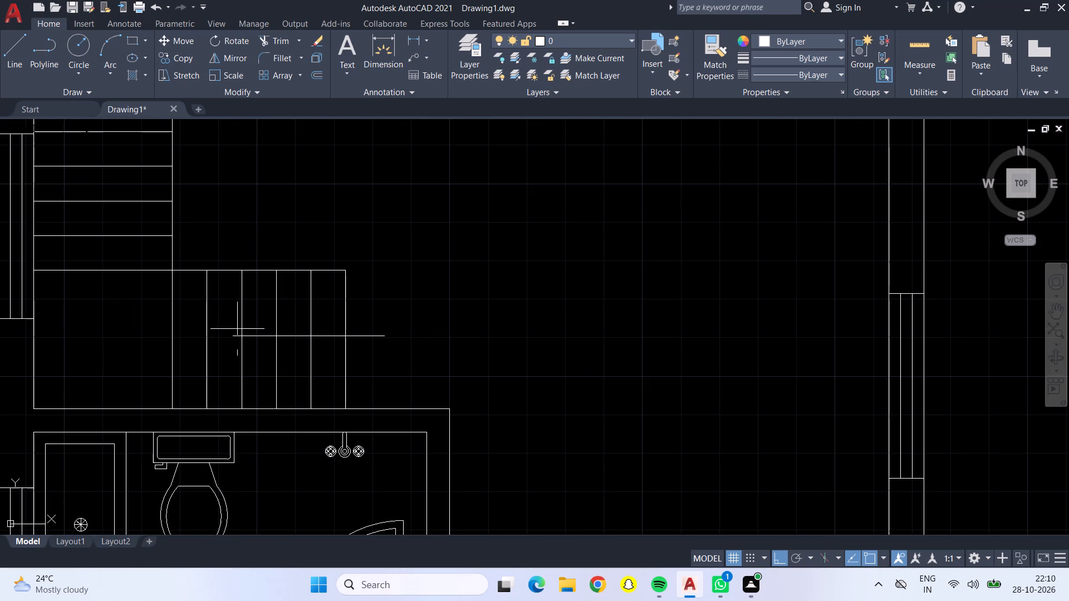
{"action": "left_click", "coordinate": [96, 310]}
{"action": "scroll", "coordinate": [99, 236], "scroll_direction": "down", "scroll_amount": 1}
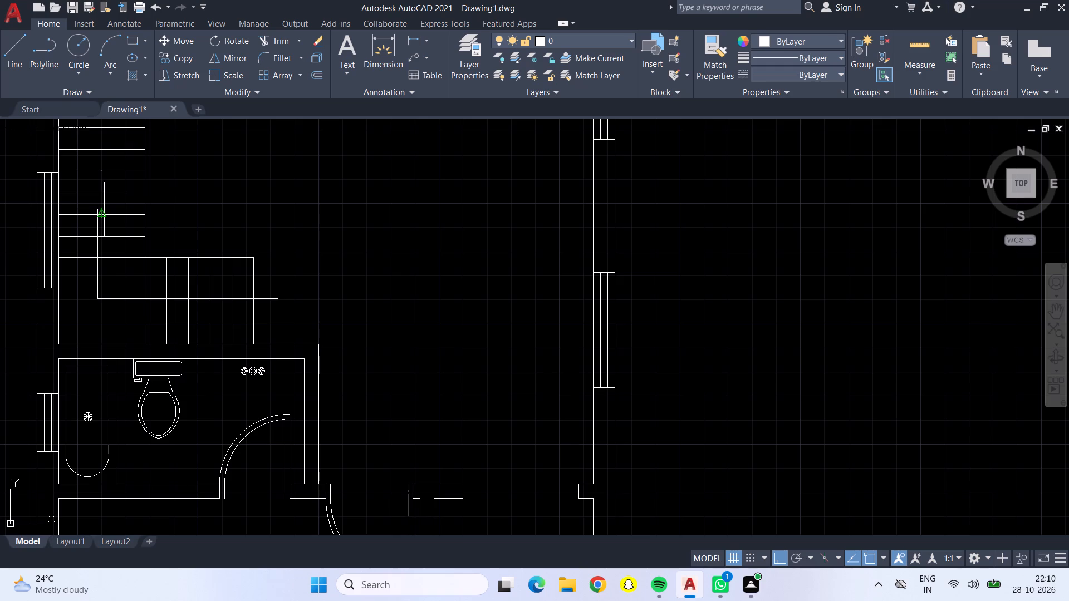
{"action": "middle_click_drag", "start_coordinate": [104, 209], "coordinate": [82, 354]}
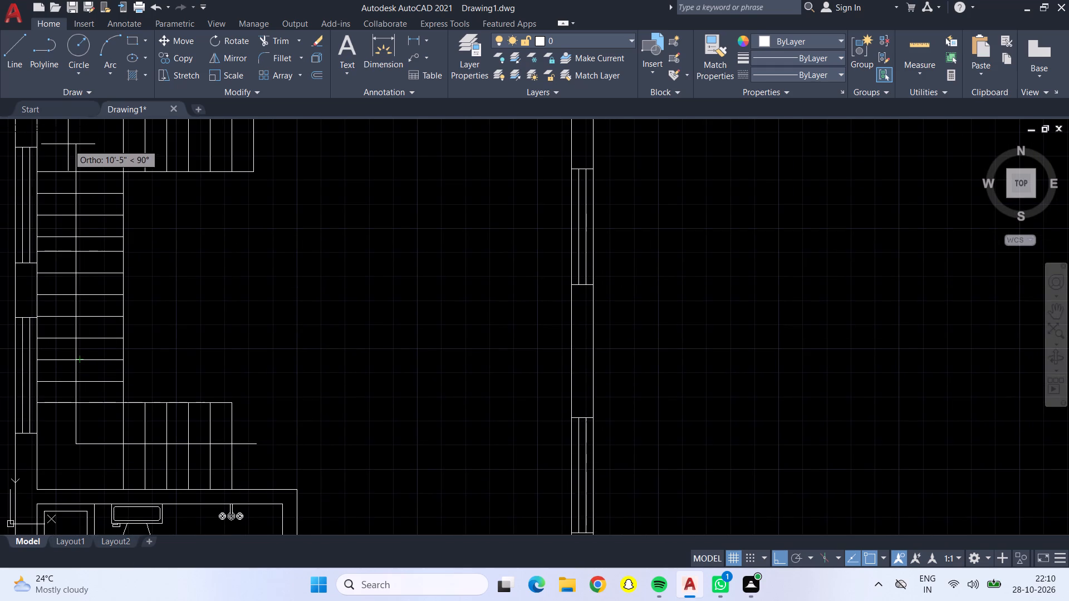
{"action": "middle_click_drag", "start_coordinate": [76, 136], "coordinate": [82, 205]}
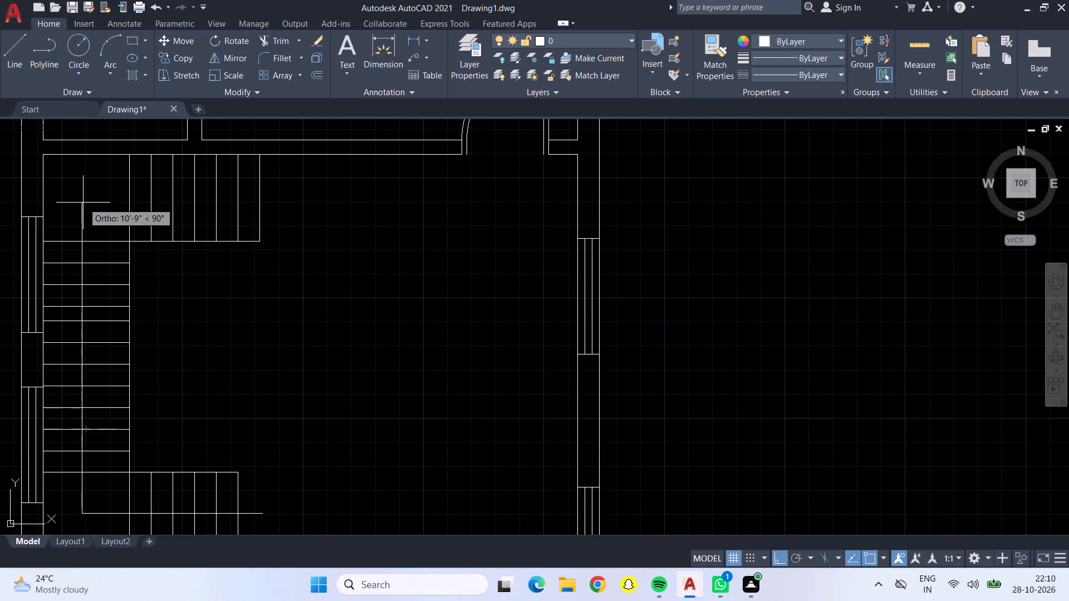
{"action": "left_click", "coordinate": [83, 203]}
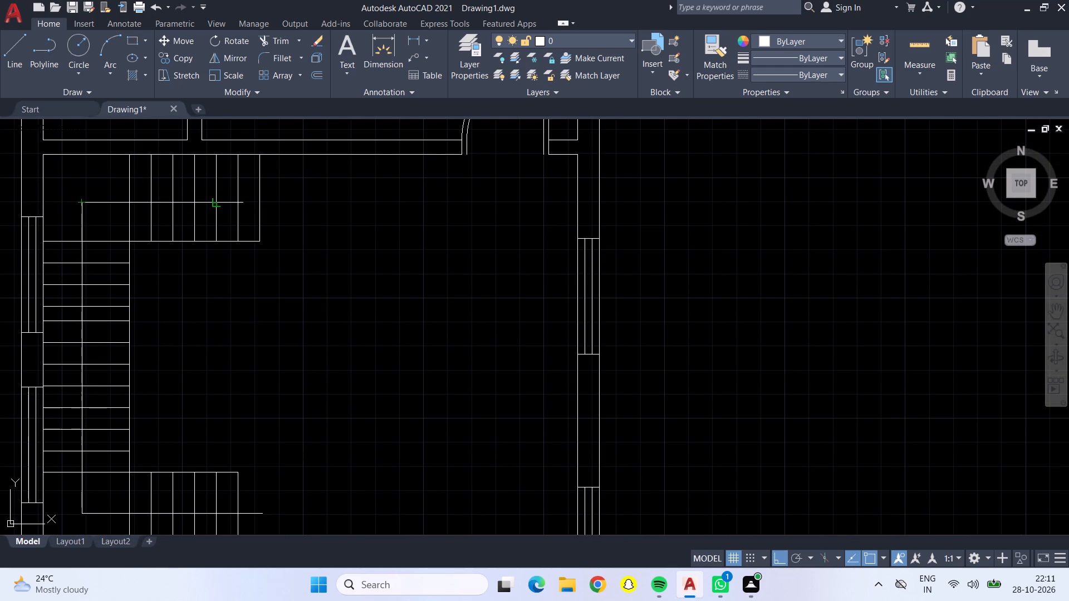
{"action": "left_click", "coordinate": [213, 202]}
Draw 2" arrowhead guide segments north, south and east from the direction line's end on the upper flight.
{"action": "scroll", "coordinate": [213, 202], "scroll_direction": "up", "scroll_amount": 4}
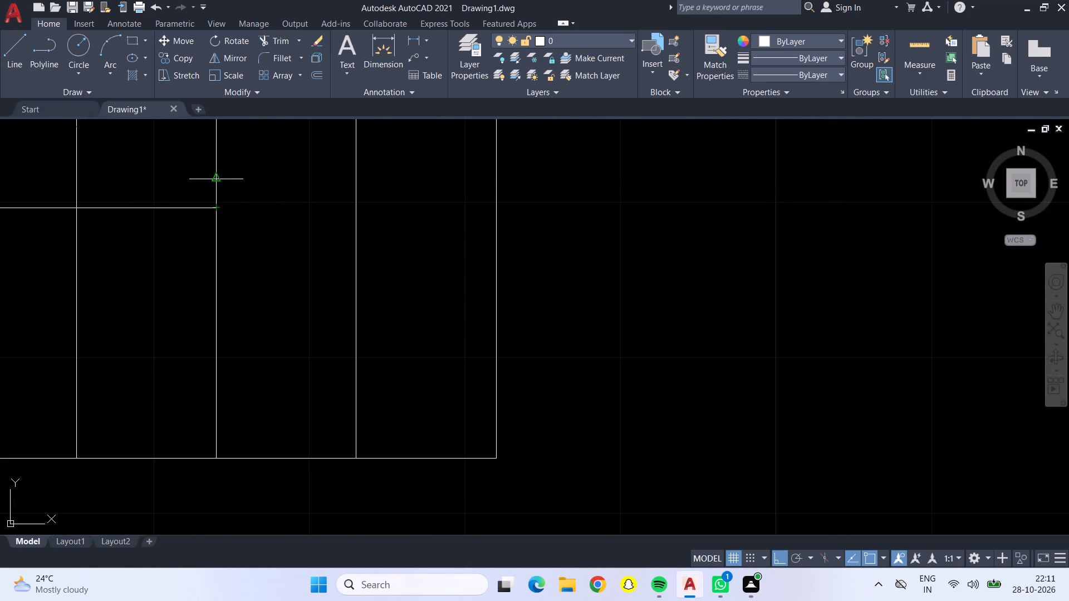
{"action": "key", "text": "2"}
{"action": "key", "text": "shift+quotedbl"}
{"action": "key", "text": "Return"}
{"action": "left_click", "coordinate": [214, 209]}
{"action": "type", "text": "2\""}
{"action": "key", "text": "Return"}
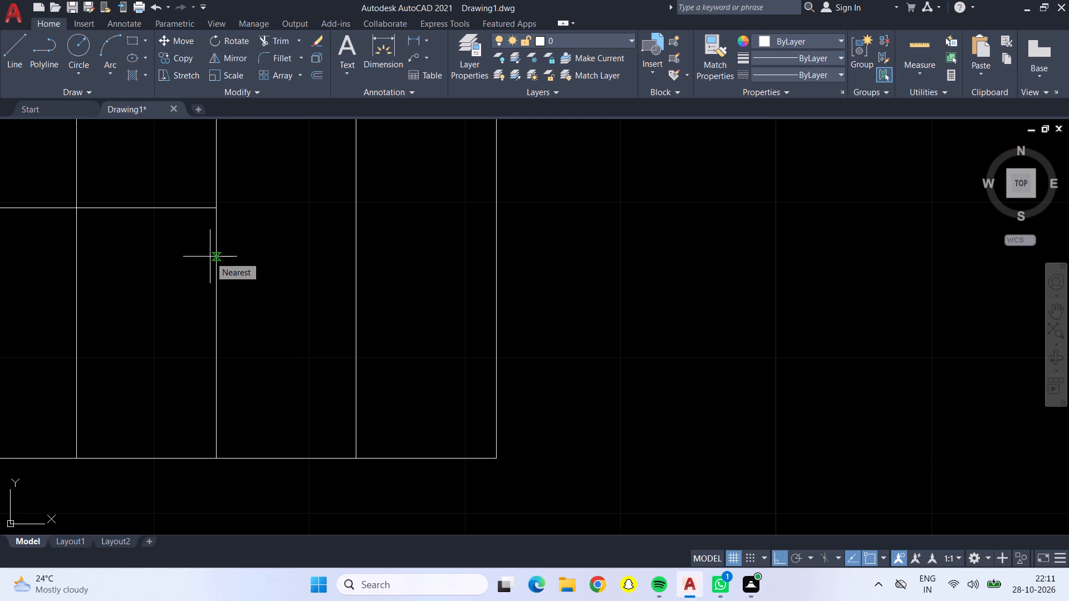
{"action": "left_click", "coordinate": [213, 209]}
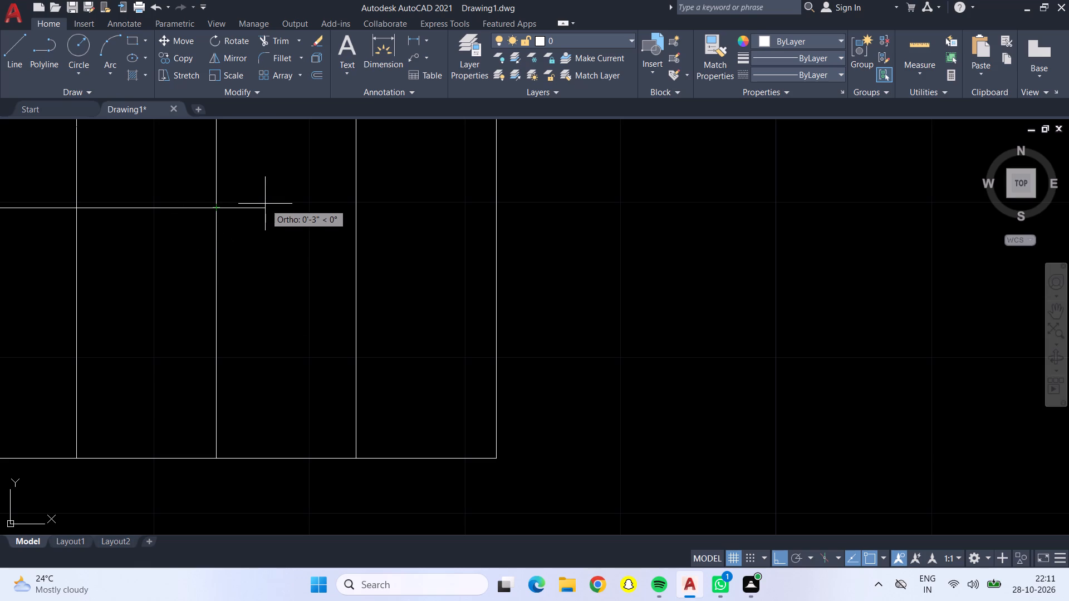
{"action": "type", "text": "2\""}
{"action": "key", "text": "Return"}
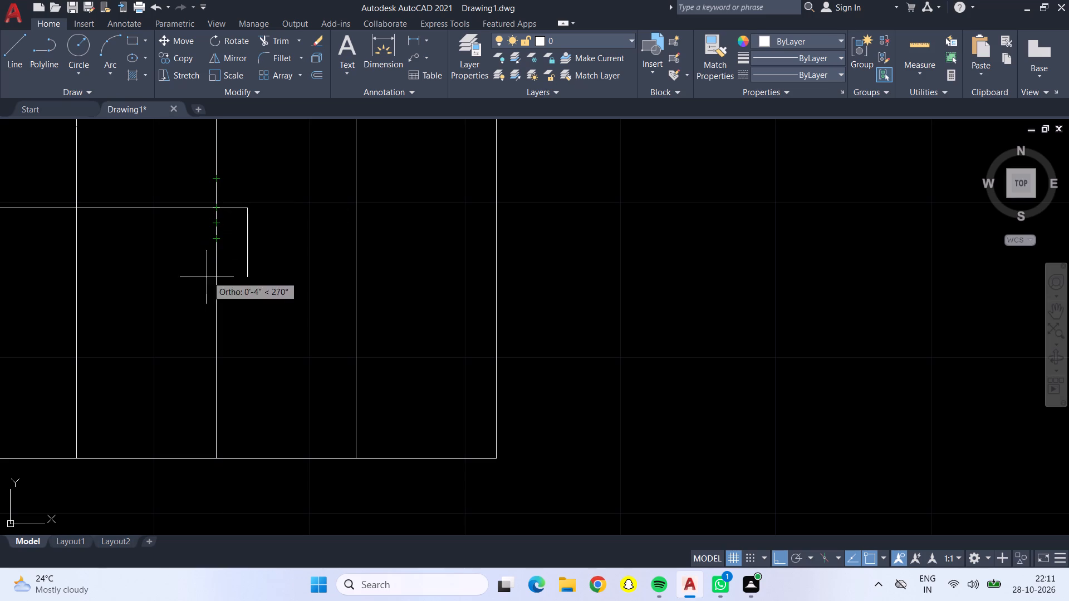
Complete the arrowhead by joining the 2" north and south ends to the east tip, with two inner lines from their midpoints.
{"action": "left_click", "coordinate": [218, 205]}
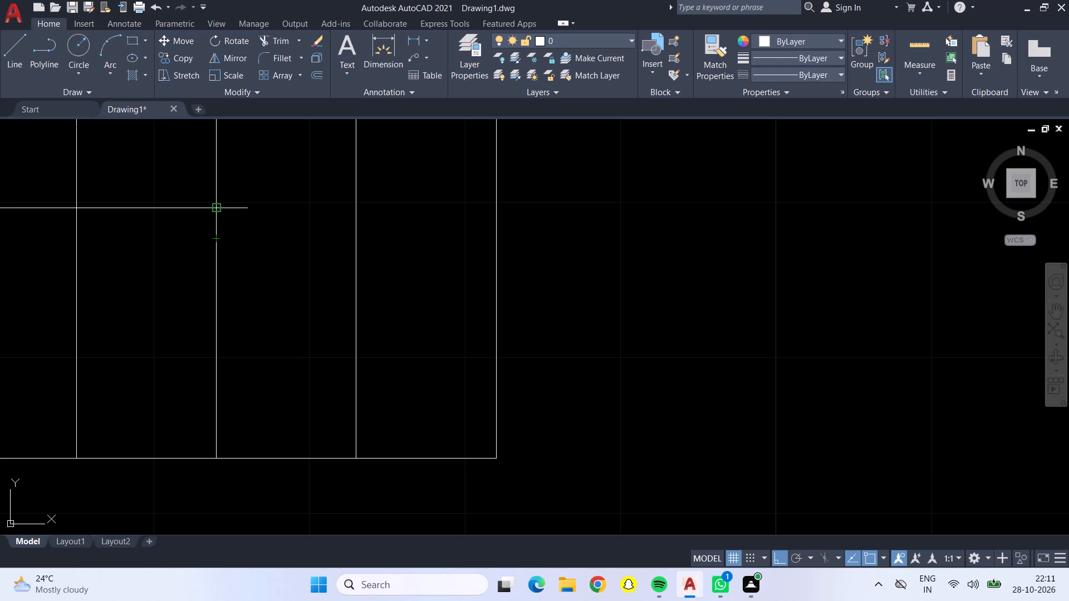
{"action": "left_click", "coordinate": [217, 211]}
{"action": "left_click", "coordinate": [247, 211]}
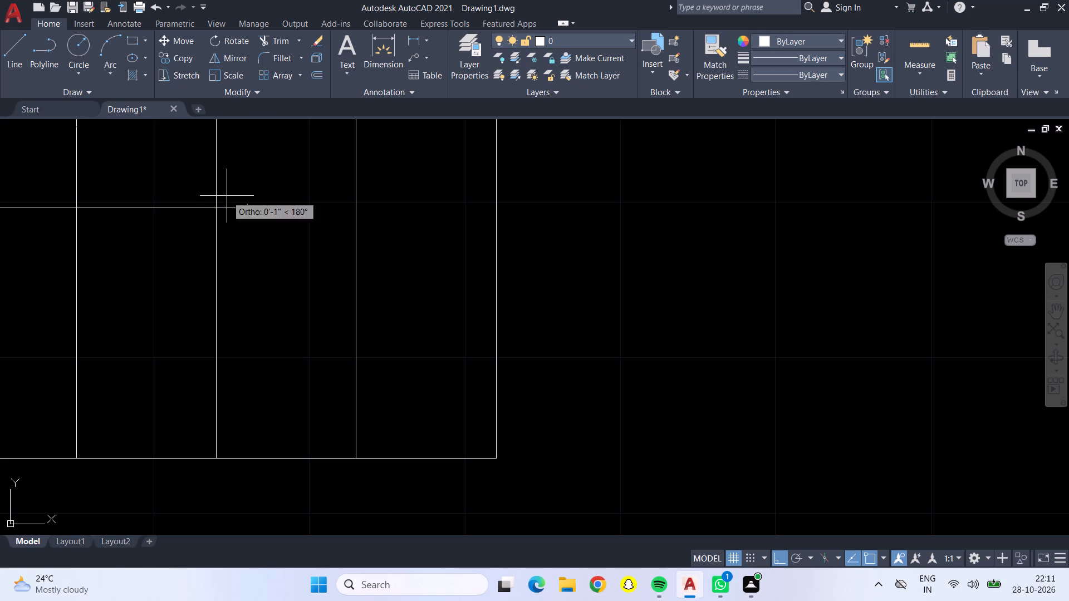
{"action": "left_click", "coordinate": [212, 185]}
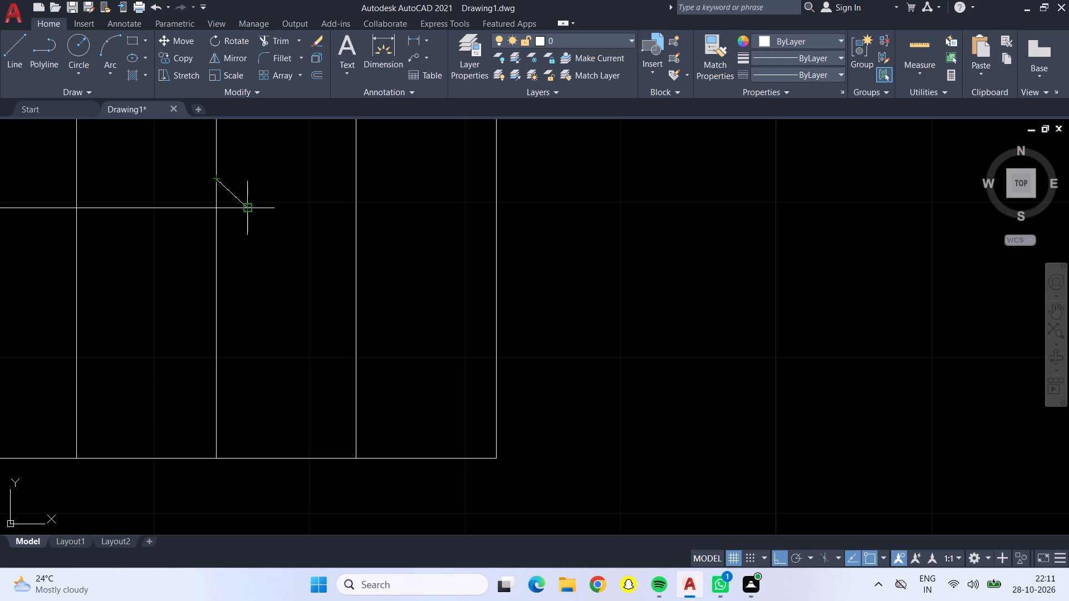
{"action": "left_click", "coordinate": [247, 208]}
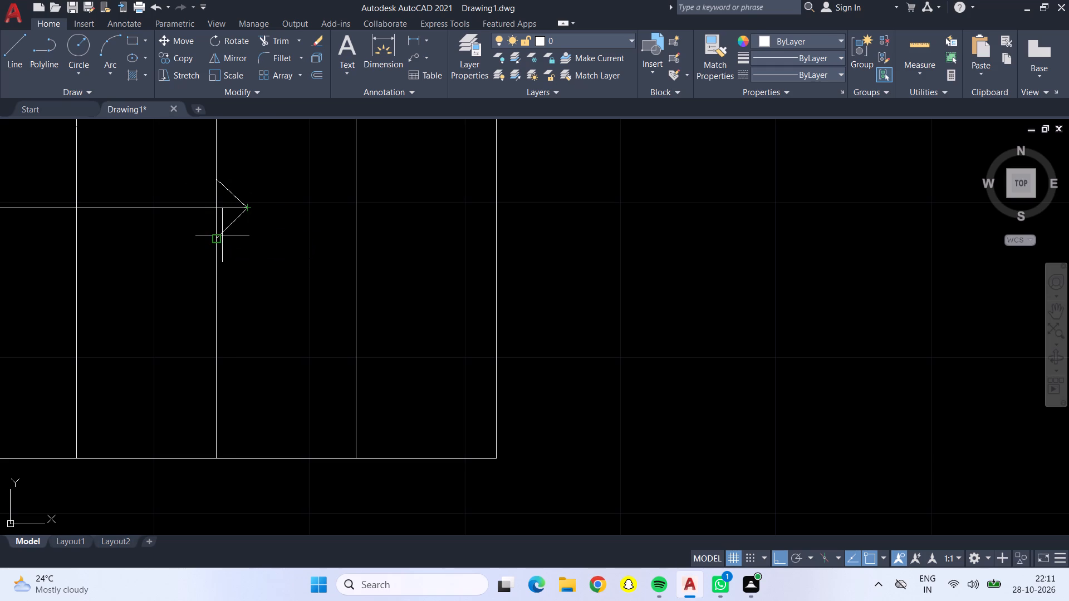
{"action": "left_click", "coordinate": [221, 236]}
{"action": "left_click_drag", "start_coordinate": [218, 220], "coordinate": [228, 210]}
{"action": "left_click", "coordinate": [243, 210]}
{"action": "left_click", "coordinate": [217, 194]}
{"action": "key", "text": "Return"}
Draw a small circle centred on the direction line's starting end, east of the lower stair flight.
{"action": "scroll", "coordinate": [260, 189], "scroll_direction": "down", "scroll_amount": 2}
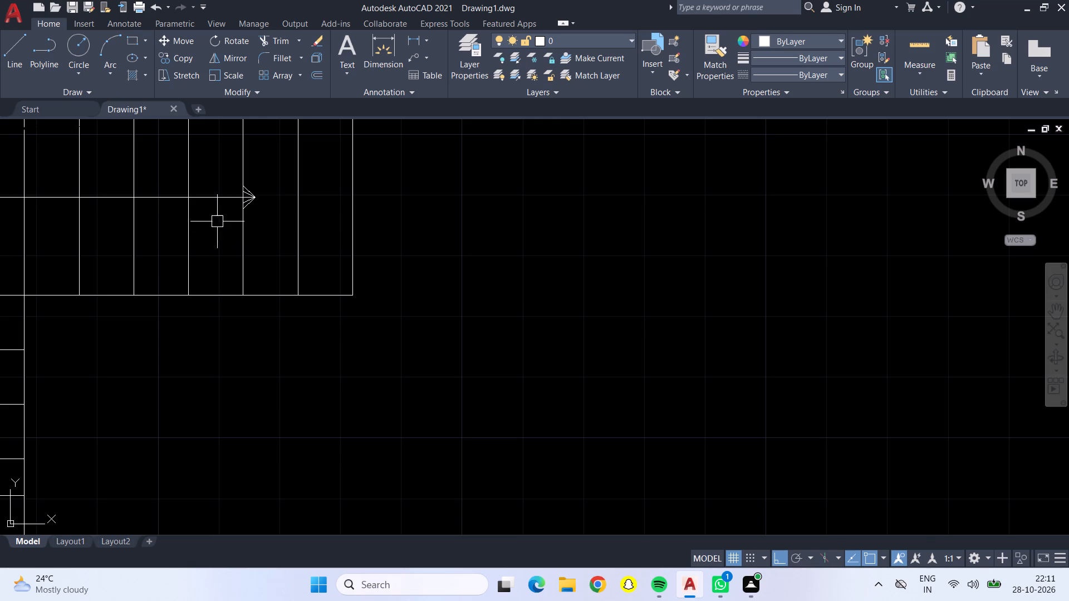
{"action": "scroll", "coordinate": [186, 269], "scroll_direction": "down", "scroll_amount": 1}
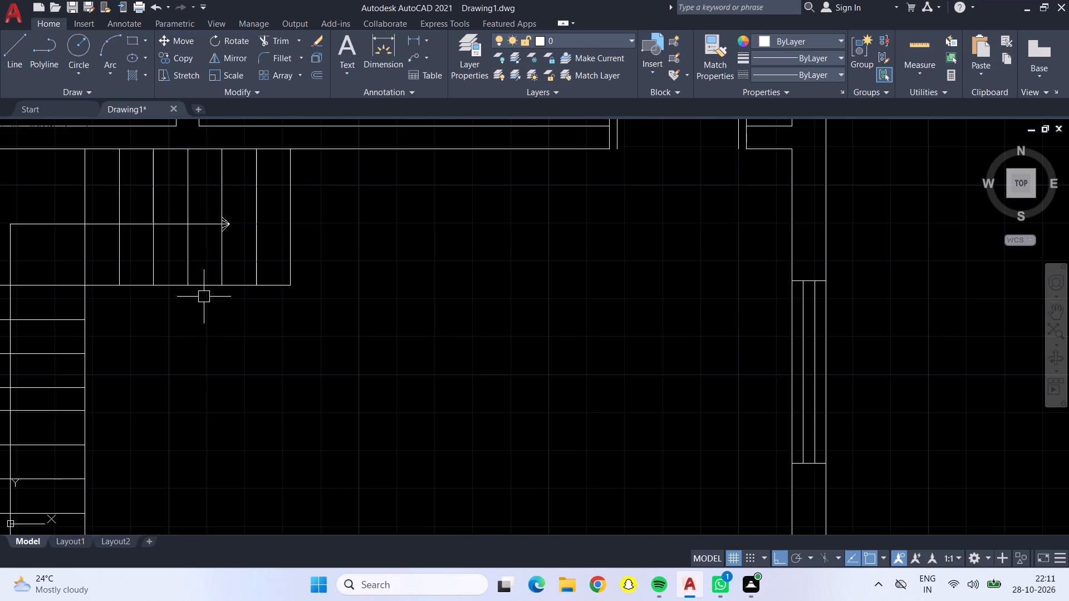
{"action": "middle_click_drag", "start_coordinate": [212, 315], "coordinate": [278, 117]}
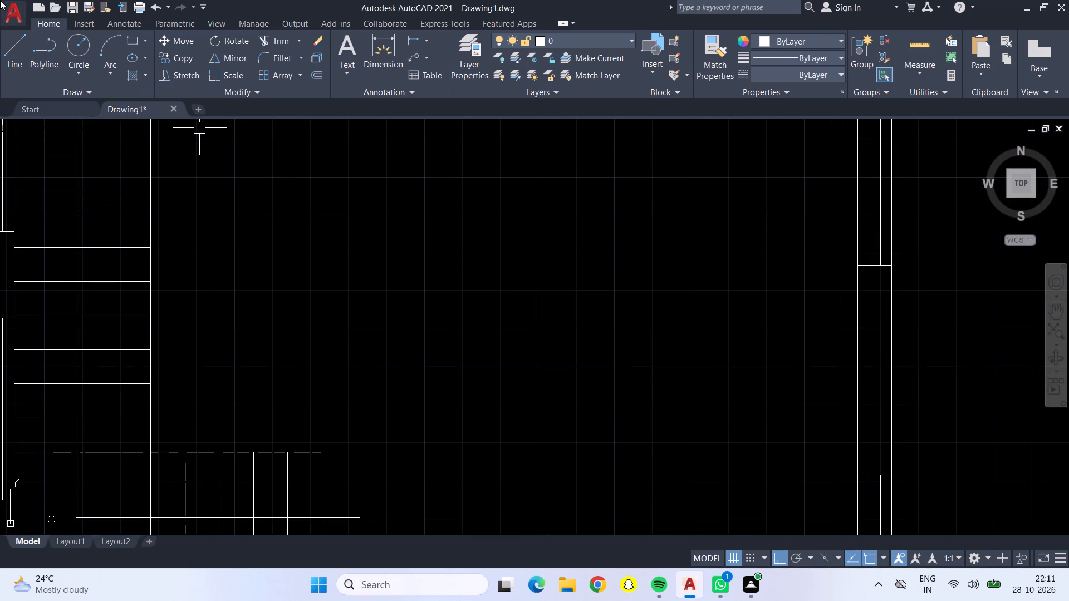
{"action": "left_click", "coordinate": [81, 56]}
{"action": "middle_click_drag", "start_coordinate": [276, 271], "coordinate": [272, 271]}
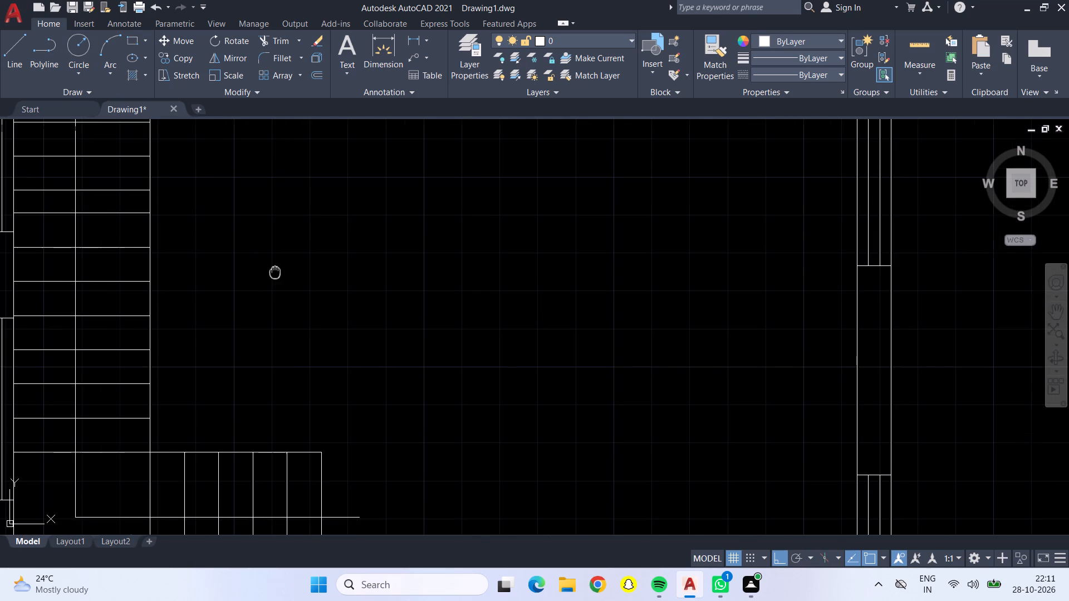
{"action": "middle_click_drag", "start_coordinate": [272, 271], "coordinate": [202, 111]}
{"action": "scroll", "coordinate": [285, 365], "scroll_direction": "up", "scroll_amount": 2}
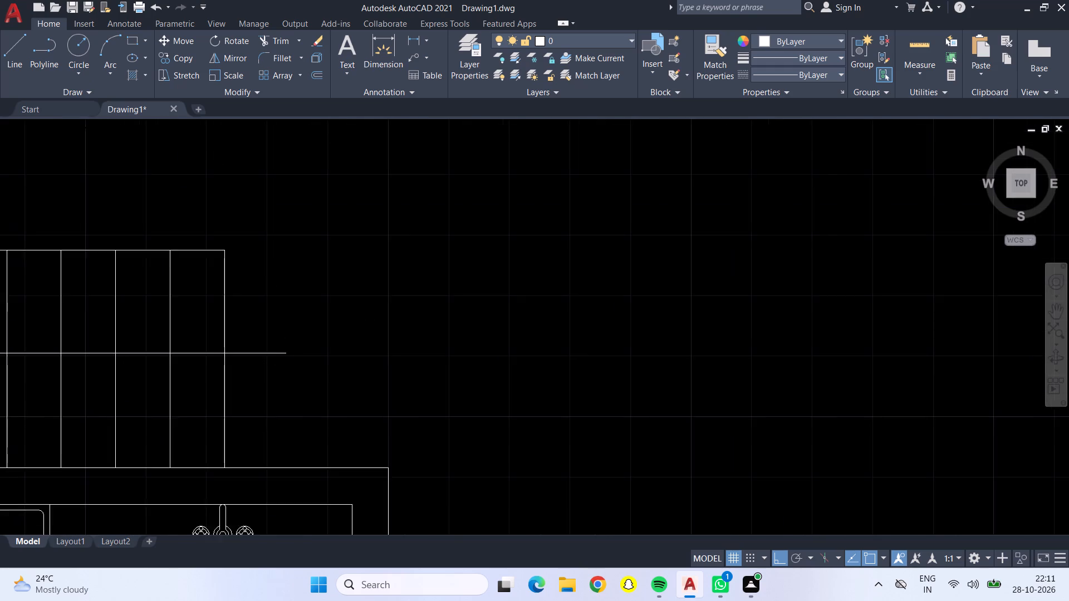
{"action": "left_click", "coordinate": [288, 344]}
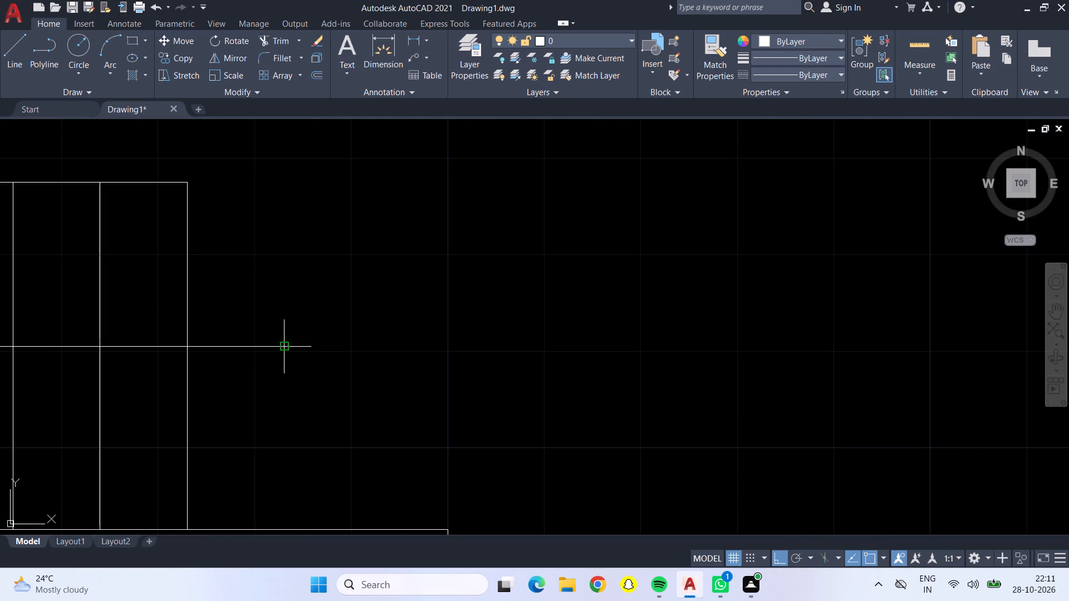
{"action": "left_click", "coordinate": [272, 349]}
{"action": "key", "text": "Return"}
{"action": "key", "text": "Return"}
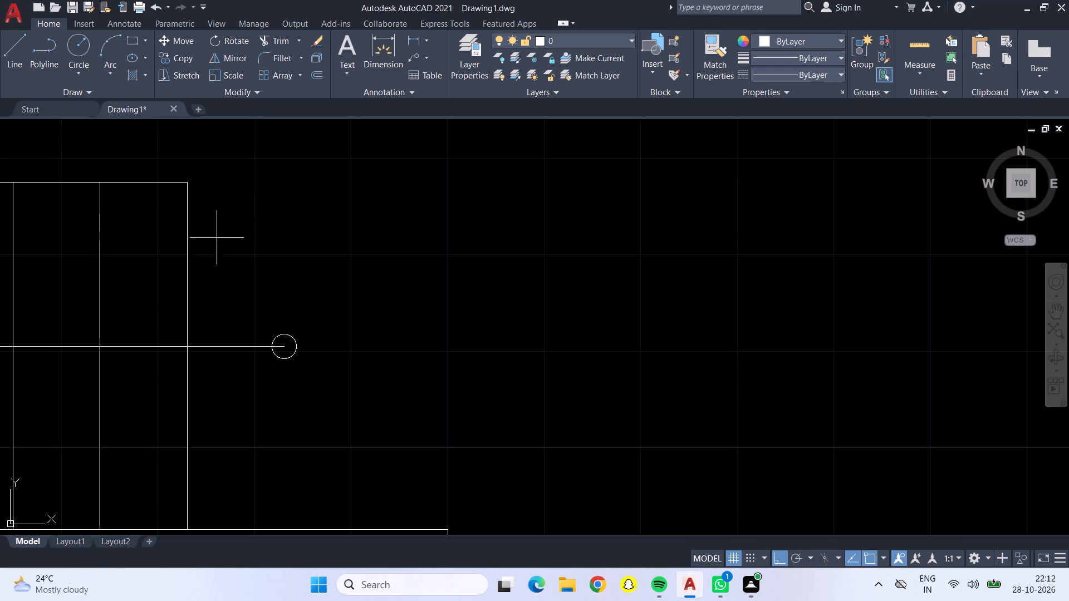
Examine the second floor plan from the stairs south past the bathroom and bedroom to the front area.
{"action": "scroll", "coordinate": [241, 198], "scroll_direction": "down", "scroll_amount": 1}
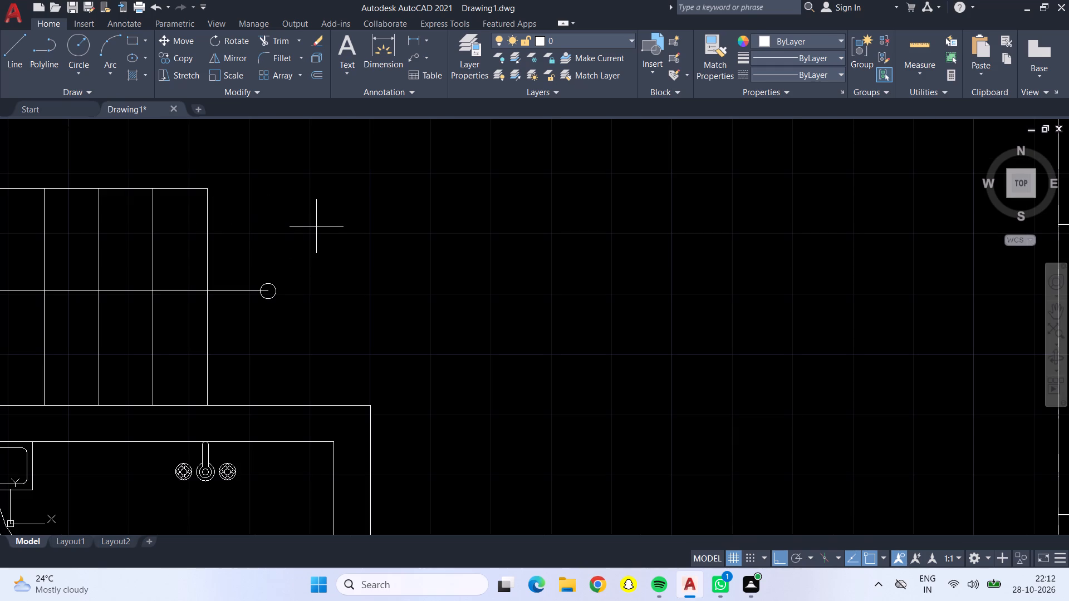
{"action": "scroll", "coordinate": [318, 226], "scroll_direction": "down", "scroll_amount": 1}
{"action": "middle_click_drag", "start_coordinate": [321, 189], "coordinate": [322, 188]}
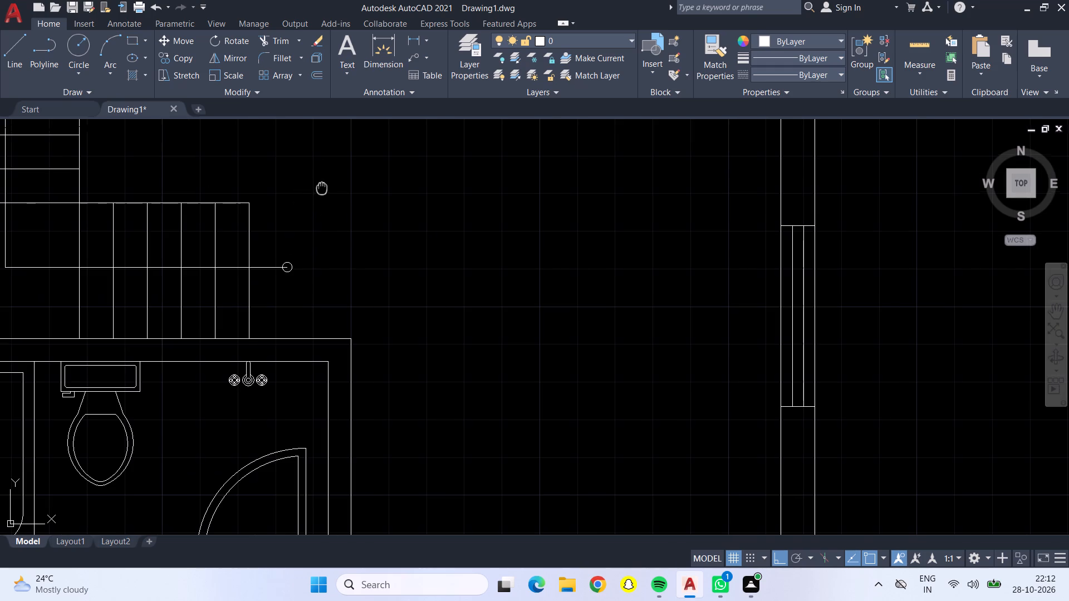
{"action": "middle_click_drag", "start_coordinate": [322, 188], "coordinate": [277, 285]}
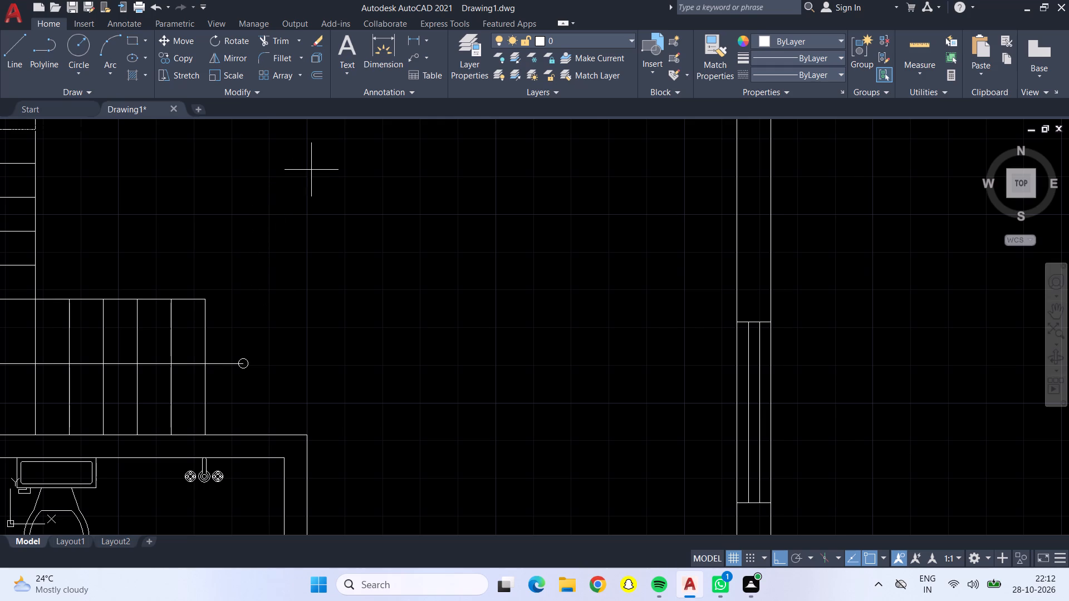
{"action": "scroll", "coordinate": [320, 176], "scroll_direction": "down", "scroll_amount": 1}
{"action": "middle_click_drag", "start_coordinate": [342, 189], "coordinate": [327, 221]}
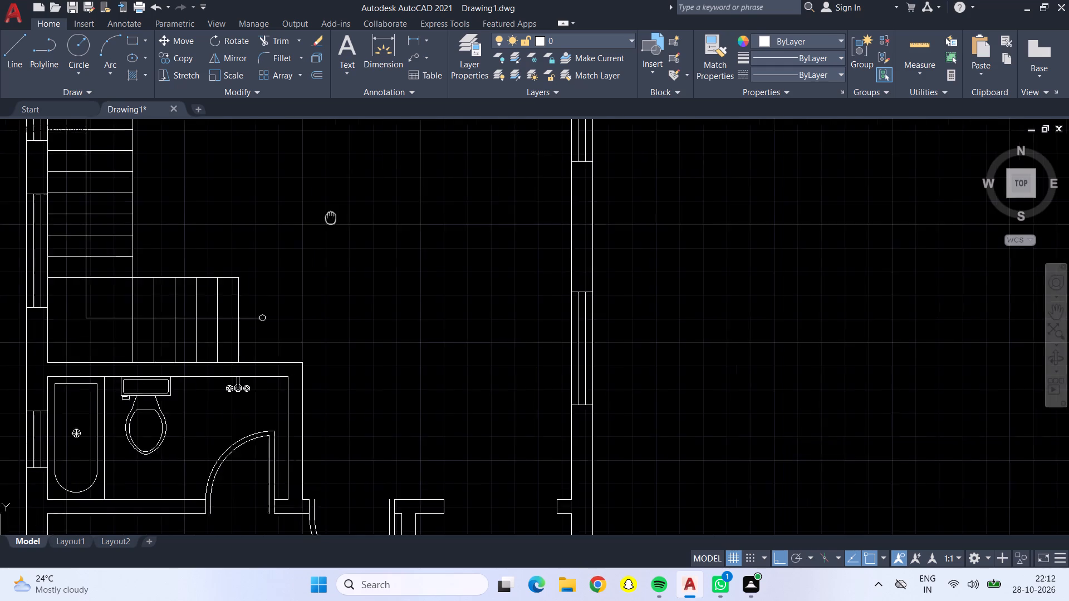
{"action": "middle_click_drag", "start_coordinate": [327, 221], "coordinate": [296, 341]}
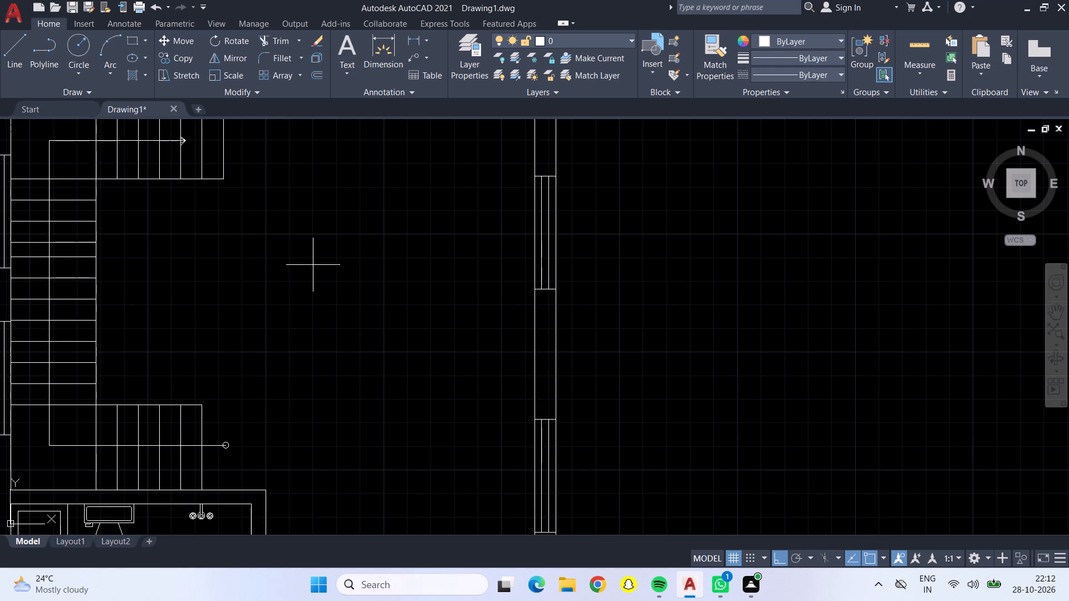
{"action": "key", "text": "Escape"}
{"action": "scroll", "coordinate": [311, 263], "scroll_direction": "down", "scroll_amount": 1}
{"action": "middle_click_drag", "start_coordinate": [311, 263], "coordinate": [324, 201]}
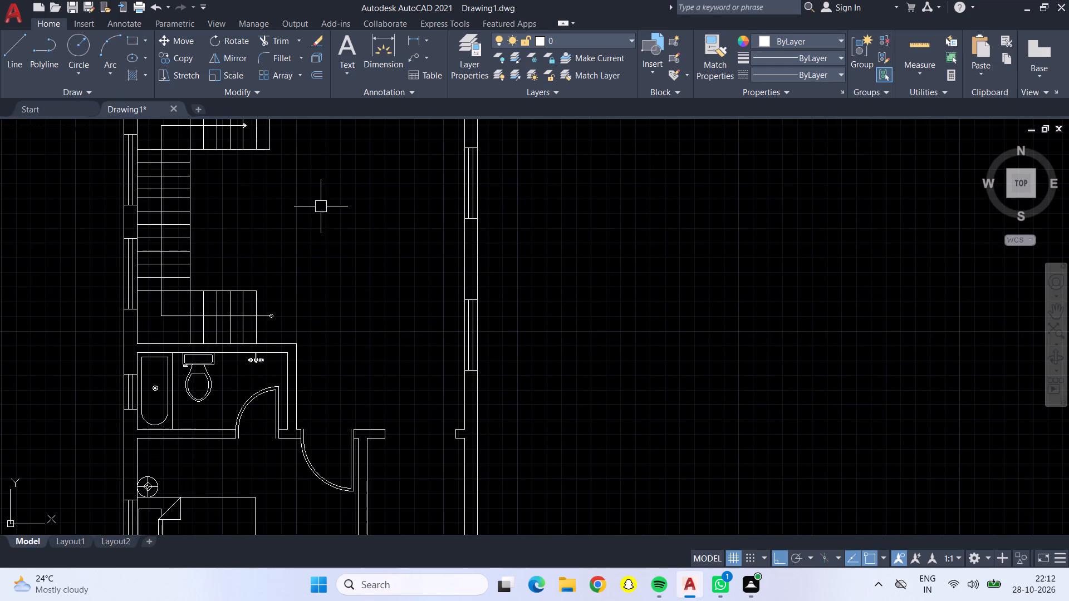
{"action": "middle_click_drag", "start_coordinate": [381, 217], "coordinate": [297, 211]}
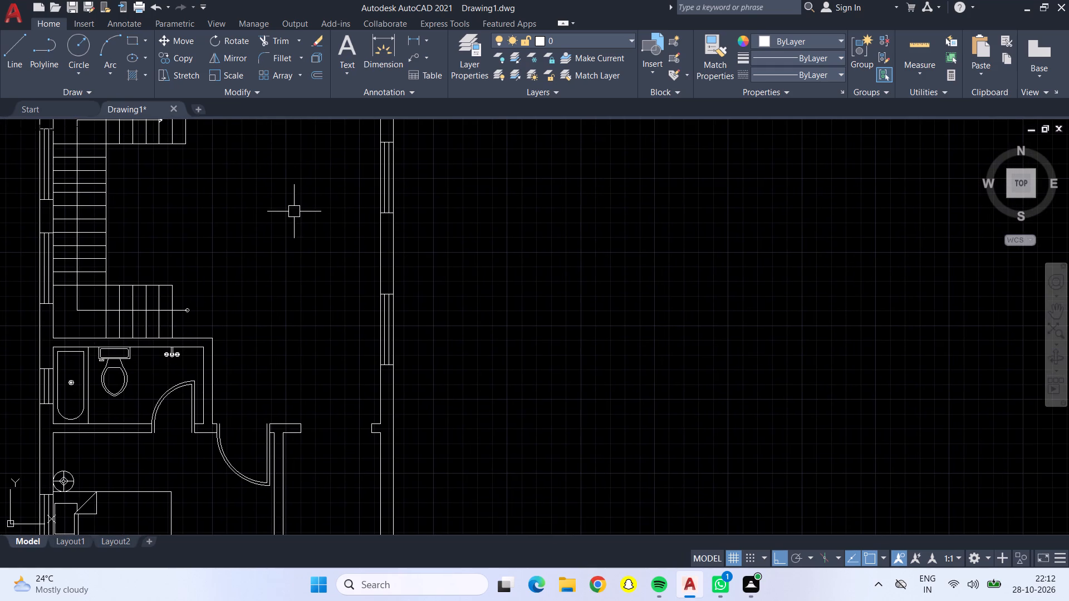
{"action": "middle_click_drag", "start_coordinate": [293, 265], "coordinate": [290, 183]}
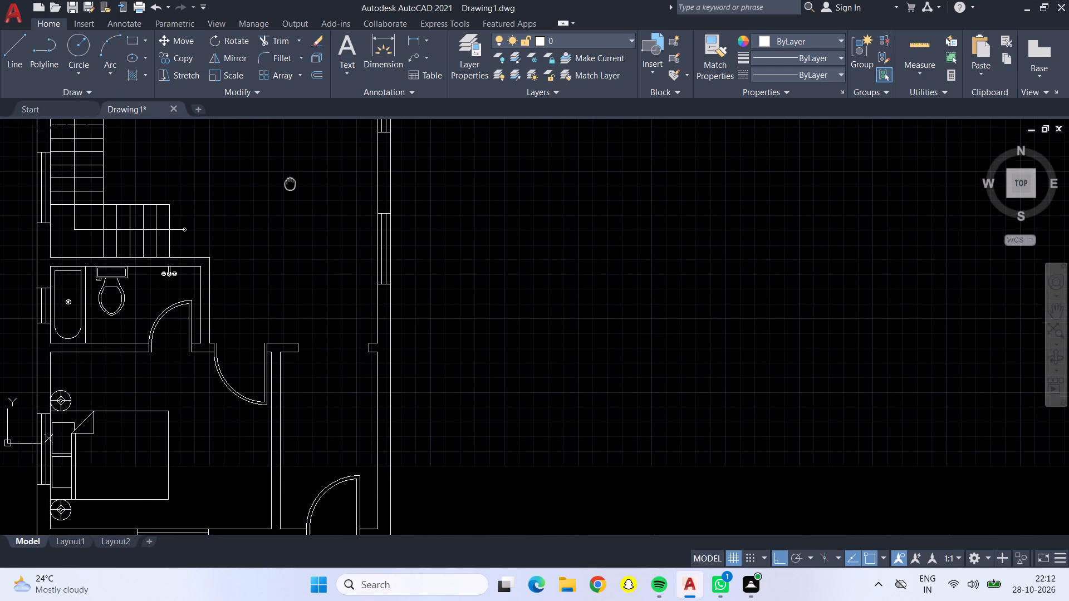
{"action": "middle_click_drag", "start_coordinate": [290, 183], "coordinate": [289, 161]}
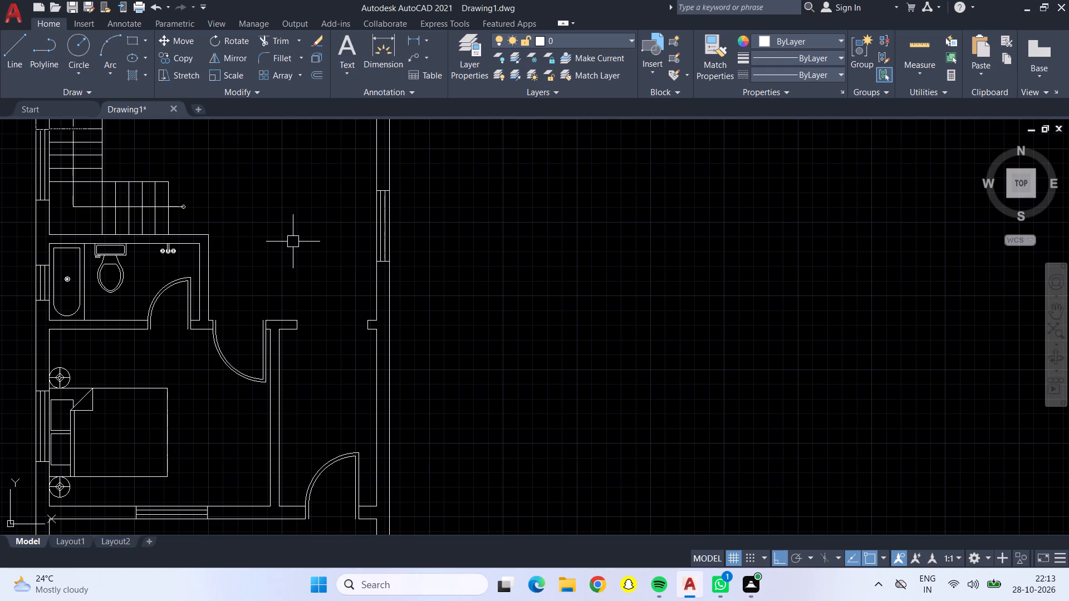
{"action": "middle_click_drag", "start_coordinate": [294, 243], "coordinate": [303, 161]}
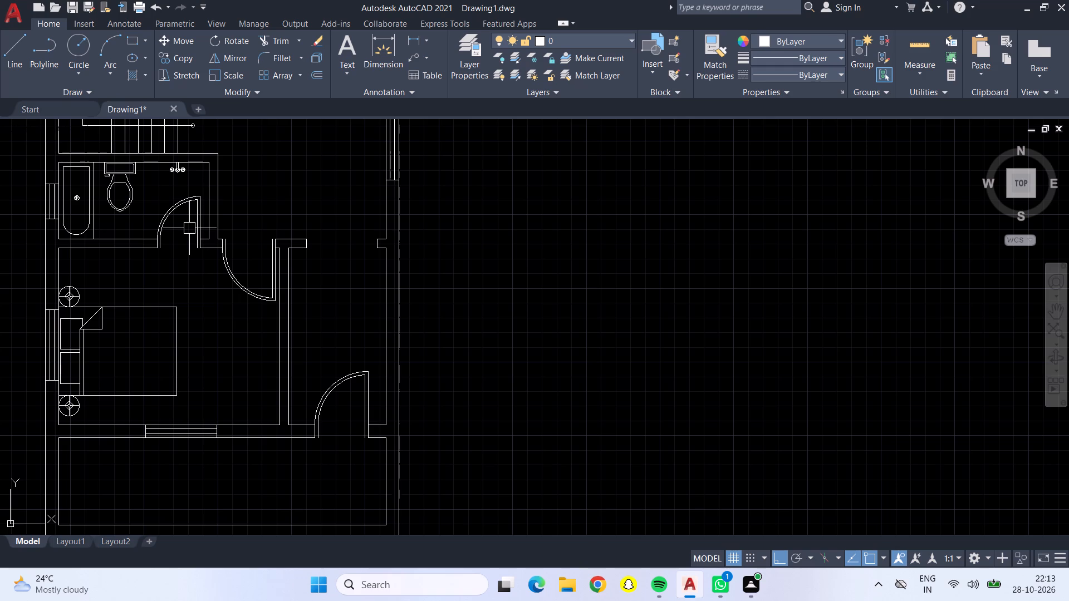
Examine the second floor's door openings and front area, and compare its front with the furnished plan beside it.
{"action": "left_click", "coordinate": [193, 226]}
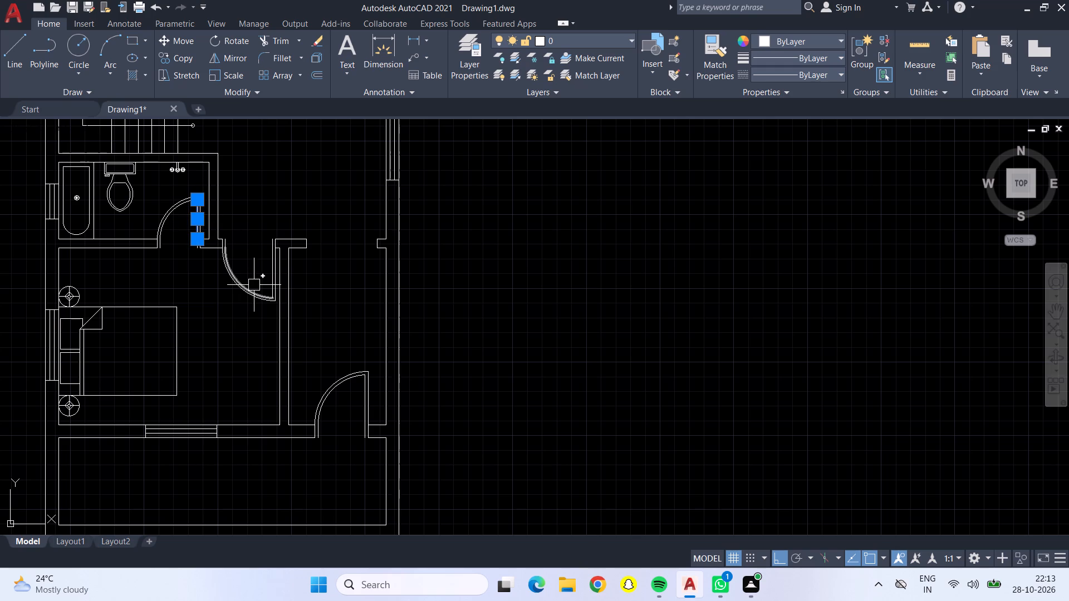
{"action": "left_click", "coordinate": [259, 285]}
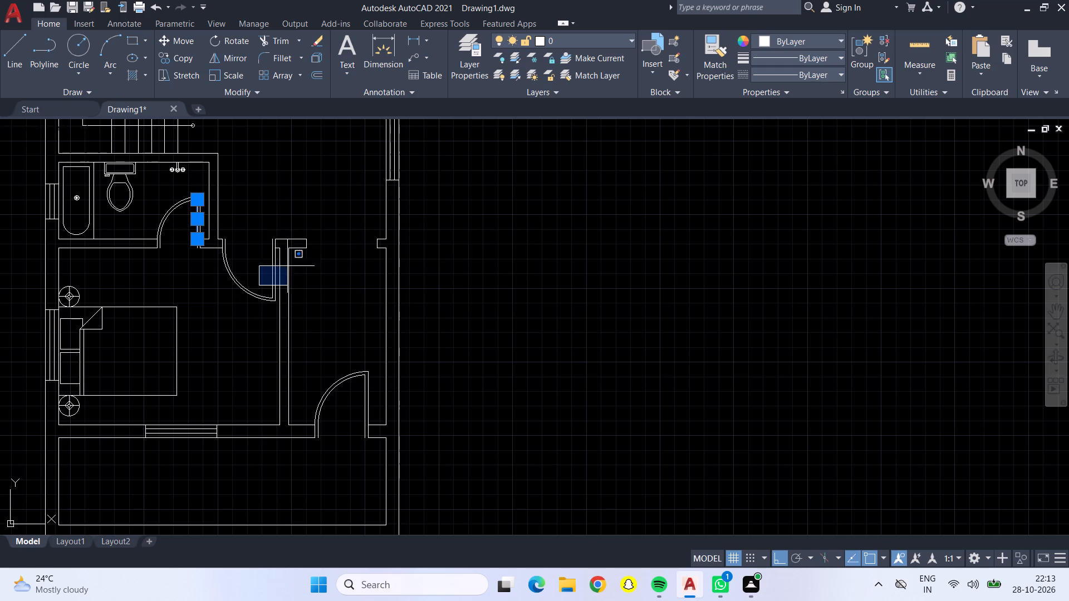
{"action": "left_click", "coordinate": [257, 249]}
{"action": "middle_click_drag", "start_coordinate": [300, 284], "coordinate": [329, 197]}
{"action": "scroll", "coordinate": [310, 335], "scroll_direction": "up", "scroll_amount": 1}
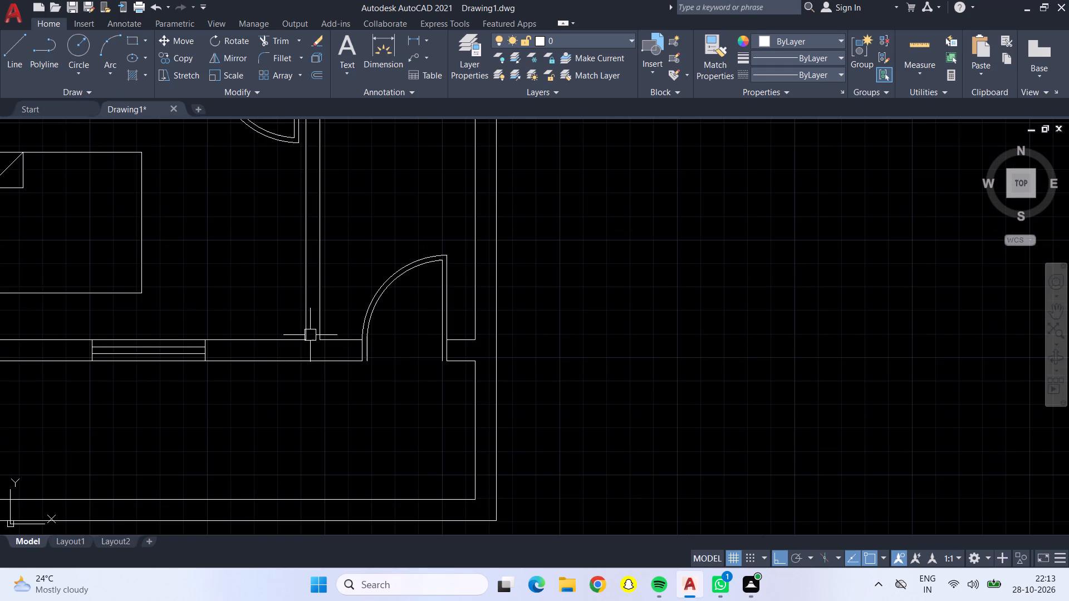
{"action": "middle_click_drag", "start_coordinate": [278, 388], "coordinate": [407, 310]}
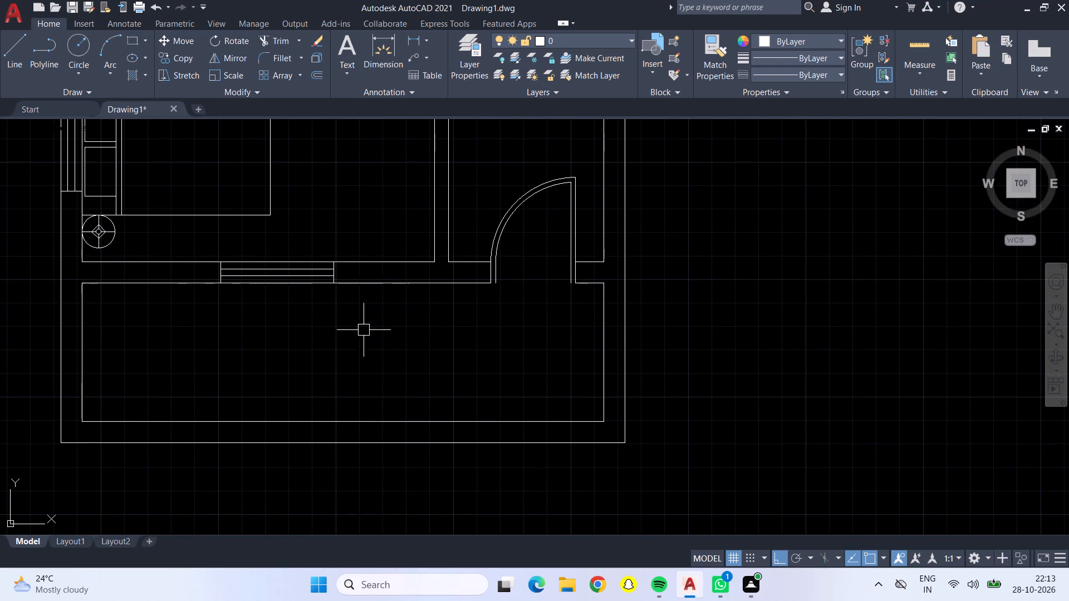
{"action": "scroll", "coordinate": [361, 337], "scroll_direction": "down", "scroll_amount": 2}
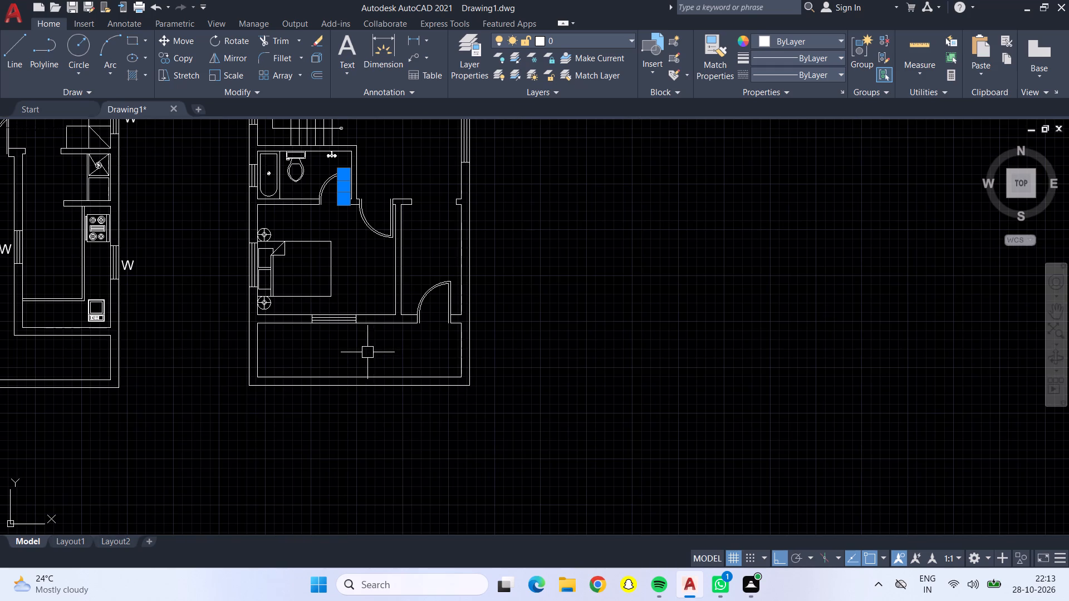
{"action": "middle_click_drag", "start_coordinate": [364, 349], "coordinate": [532, 309]}
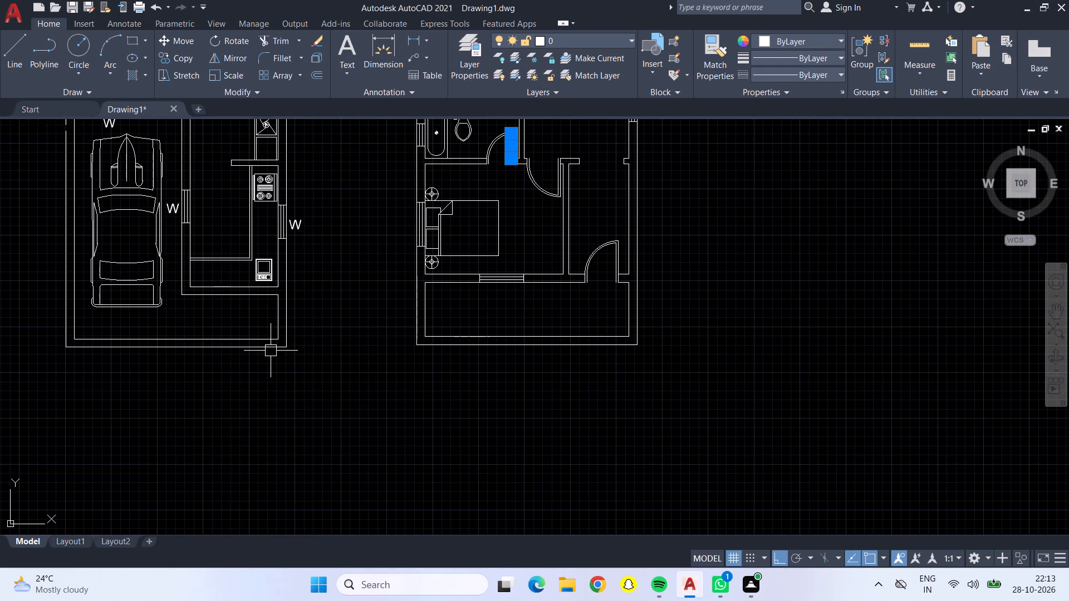
{"action": "scroll", "coordinate": [251, 324], "scroll_direction": "up", "scroll_amount": 2}
{"action": "scroll", "coordinate": [251, 322], "scroll_direction": "down", "scroll_amount": 1}
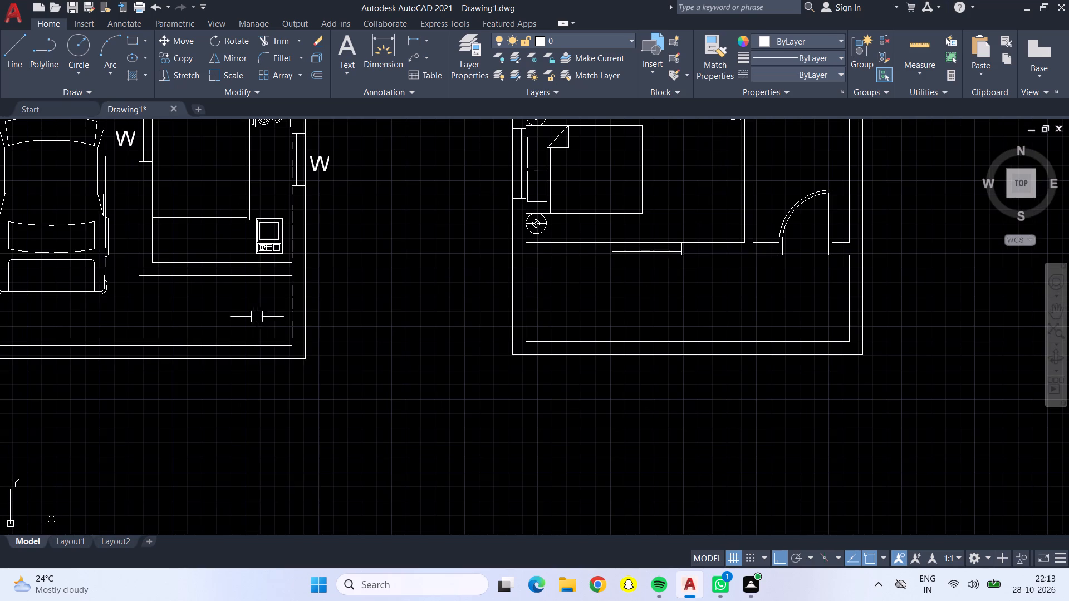
{"action": "key", "text": "Escape"}
Insert the Trees - Imperial block into the second floor plan near the south bedroom's door.
{"action": "key", "text": "ctrl+3"}
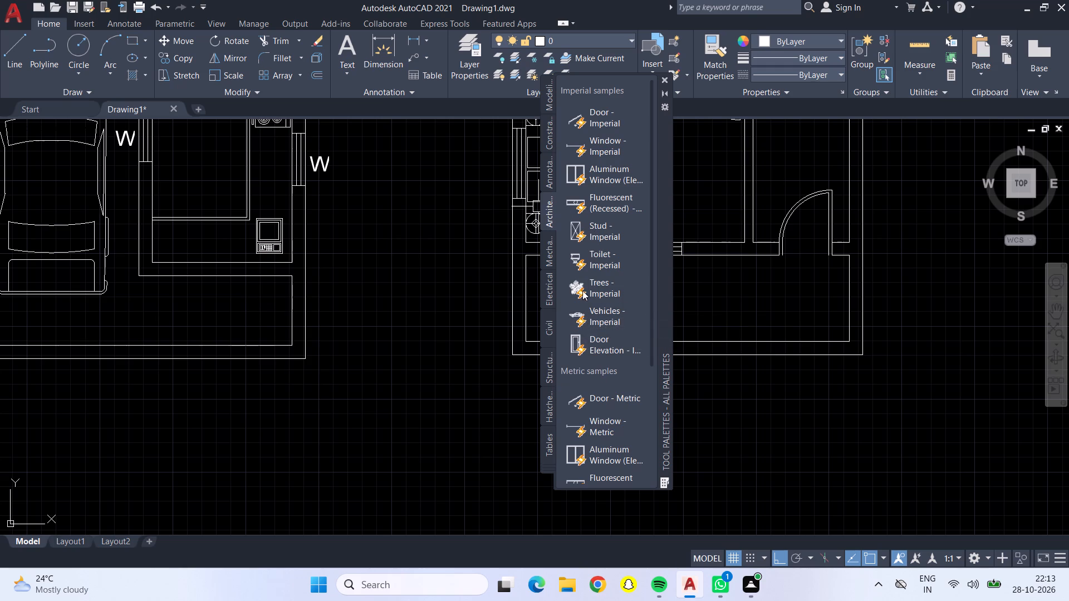
{"action": "left_click_drag", "start_coordinate": [582, 286], "coordinate": [449, 303]}
{"action": "left_click_drag", "start_coordinate": [432, 301], "coordinate": [418, 299]}
{"action": "left_click_drag", "start_coordinate": [596, 316], "coordinate": [411, 354]}
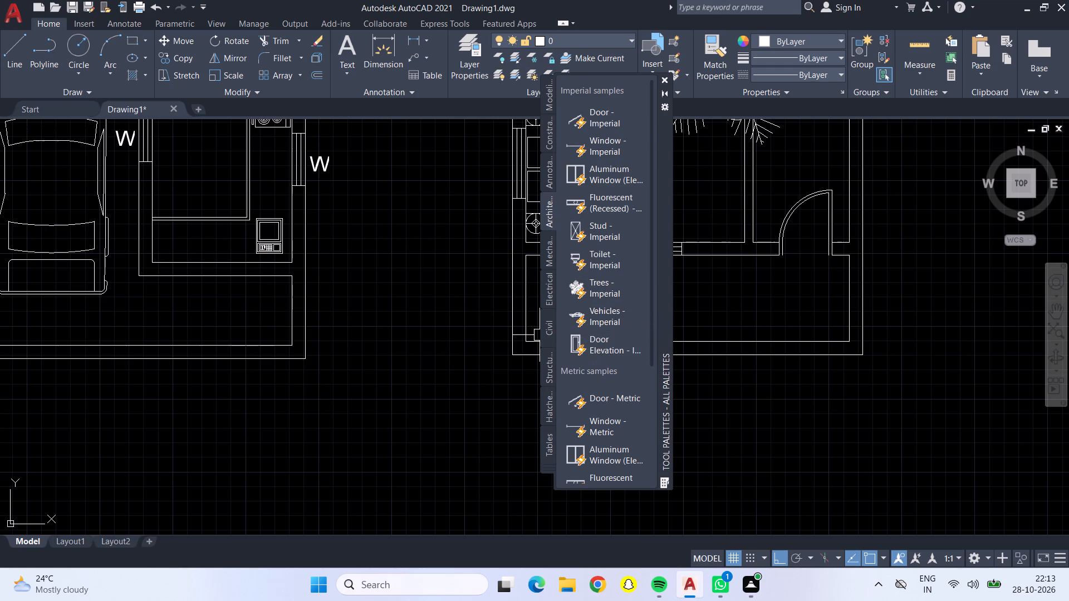
{"action": "left_click_drag", "start_coordinate": [411, 354], "coordinate": [590, 314]}
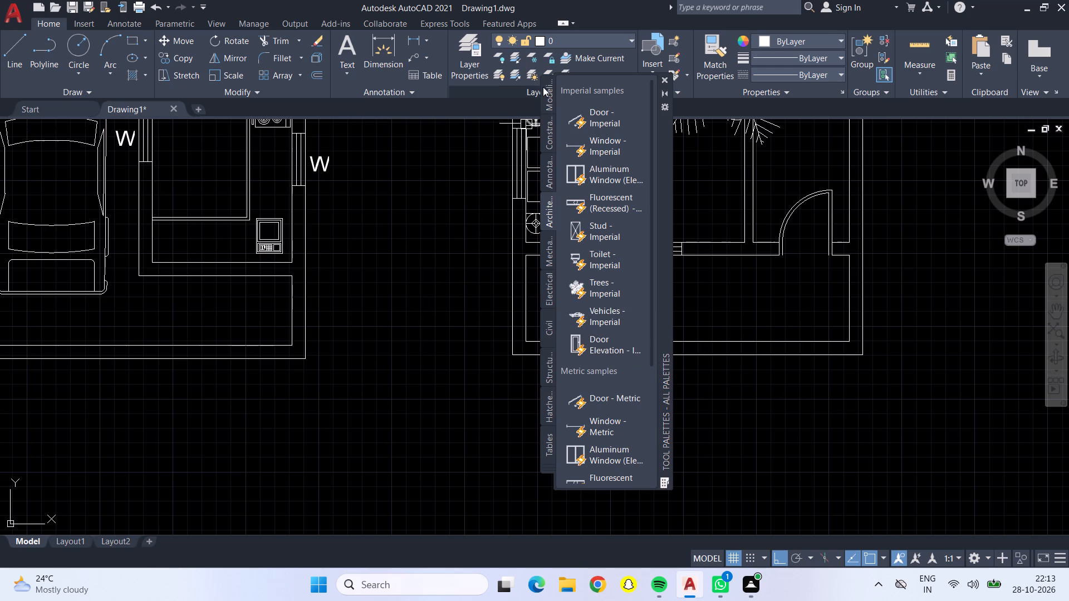
{"action": "left_click", "coordinate": [666, 75]}
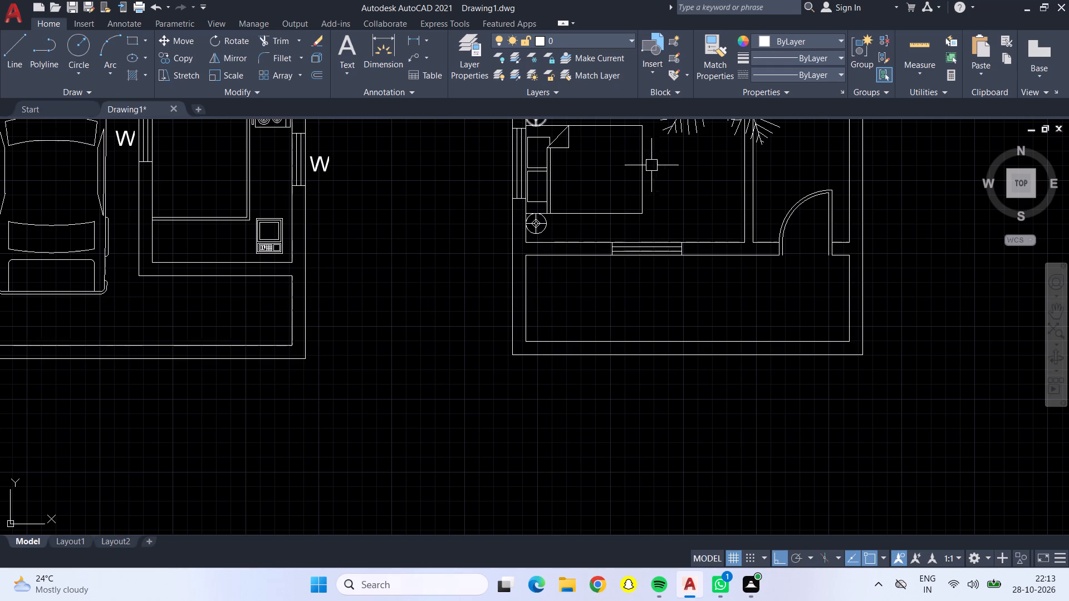
Switch the inserted tree to Palm (Elevation) and shift it slightly east.
{"action": "scroll", "coordinate": [656, 170], "scroll_direction": "down", "scroll_amount": 2}
{"action": "middle_click_drag", "start_coordinate": [658, 170], "coordinate": [529, 283]}
{"action": "left_click", "coordinate": [550, 246]}
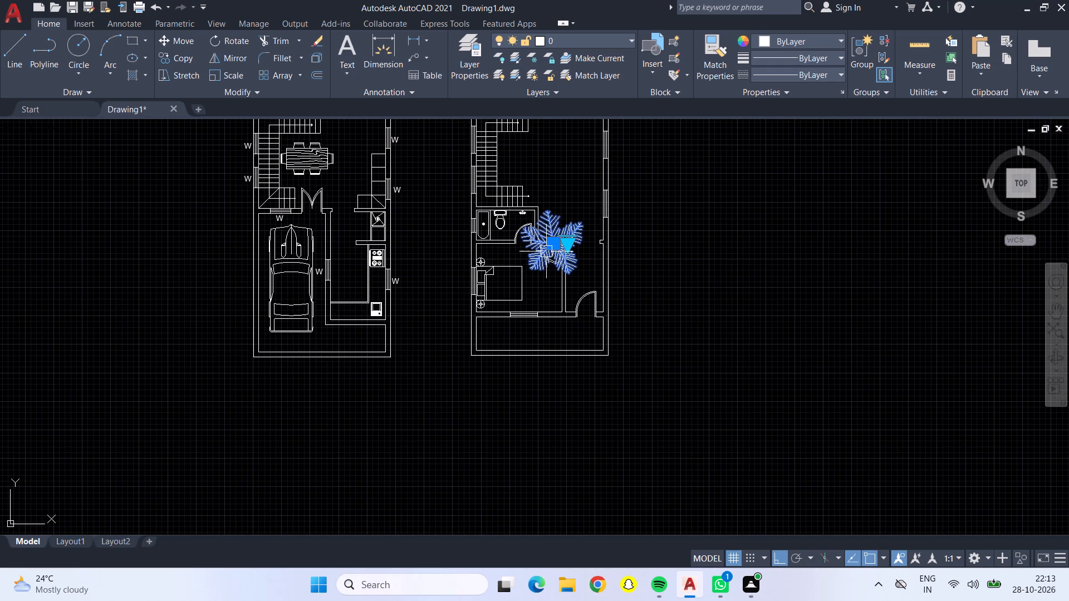
{"action": "left_click", "coordinate": [575, 240]}
{"action": "left_click", "coordinate": [572, 247]}
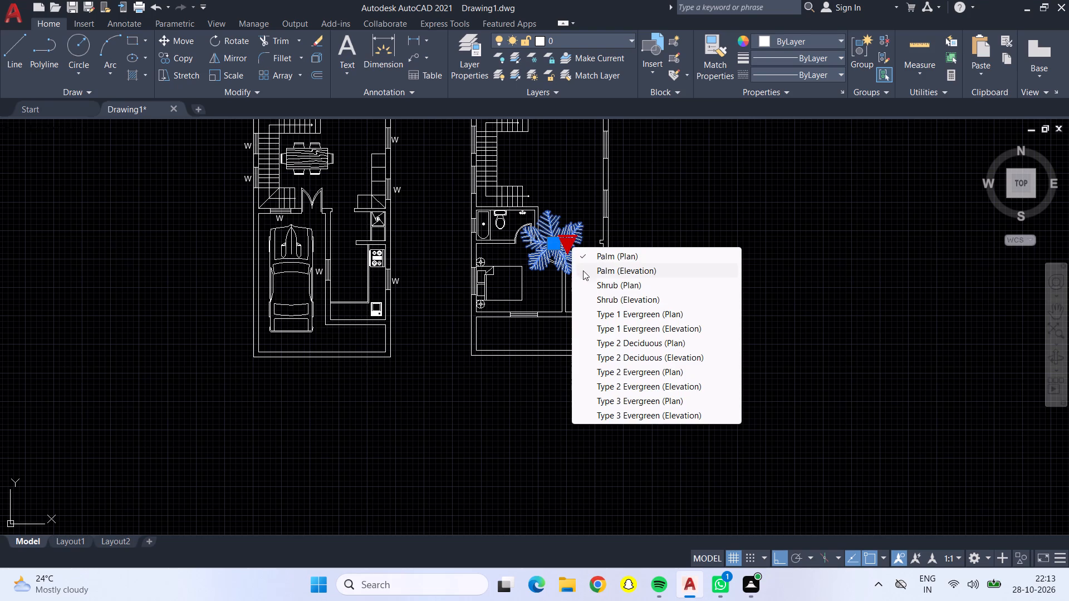
{"action": "left_click", "coordinate": [591, 264]}
{"action": "left_click", "coordinate": [560, 243]}
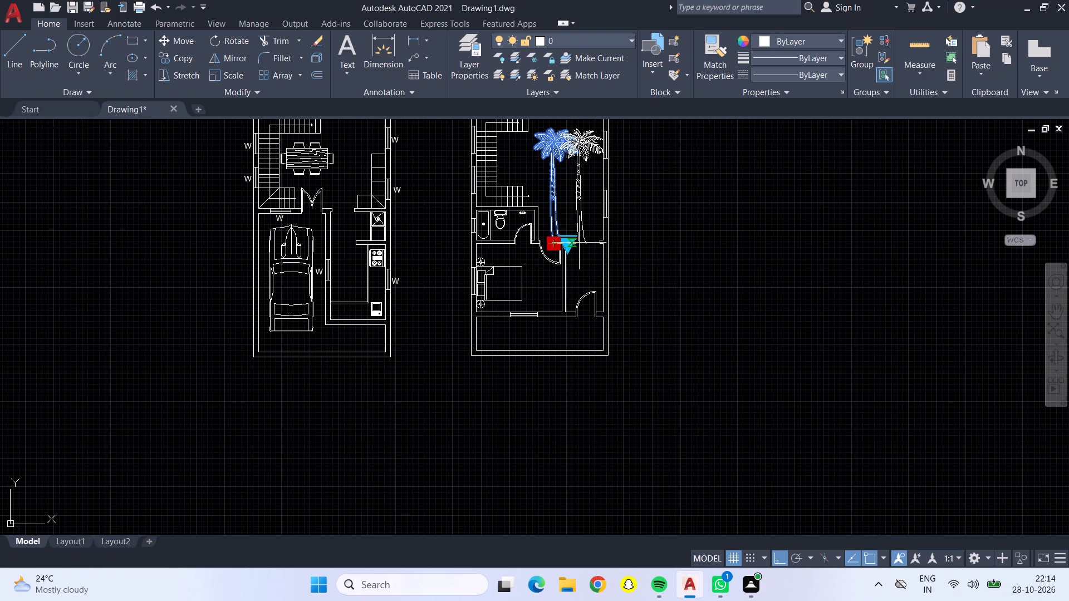
{"action": "left_click", "coordinate": [571, 243]}
Switch the palm to Shrub (Plan), then to Shrub (Elevation).
{"action": "left_click", "coordinate": [587, 245]}
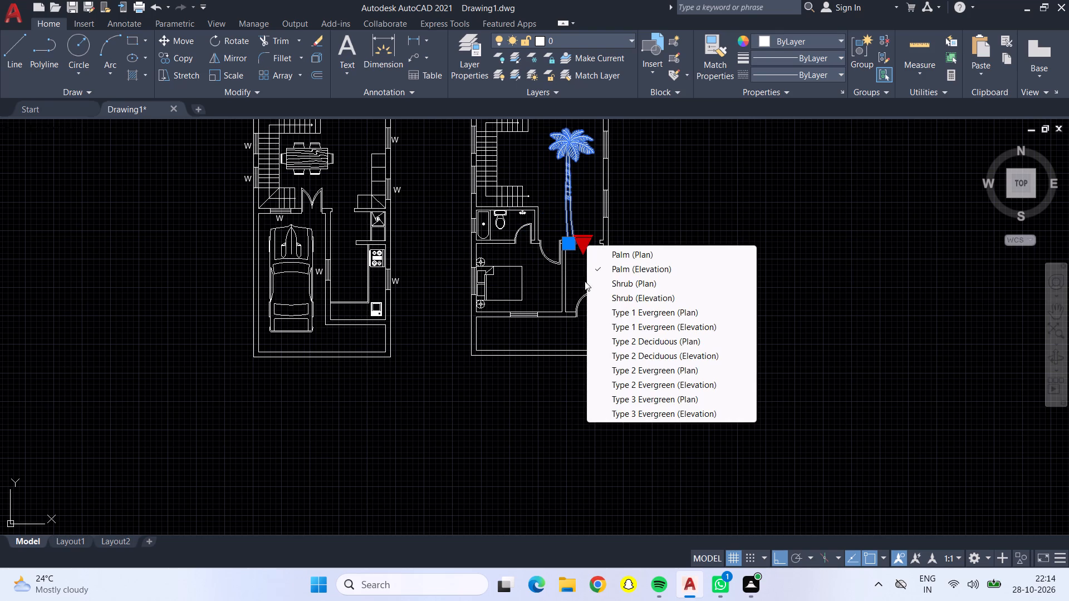
{"action": "left_click", "coordinate": [612, 275]}
{"action": "left_click", "coordinate": [586, 244]}
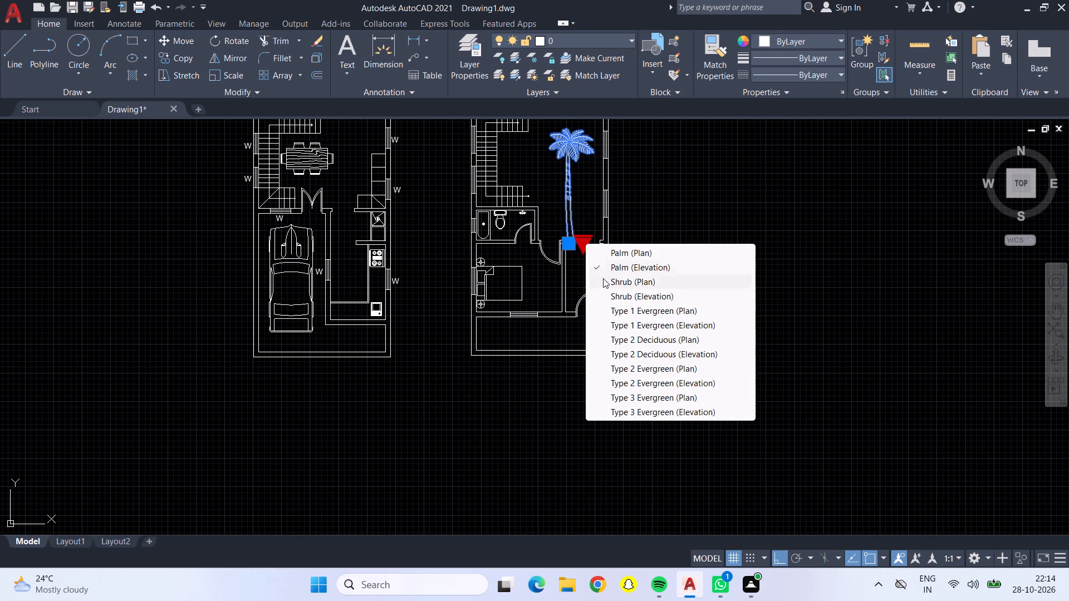
{"action": "left_click", "coordinate": [607, 280]}
{"action": "scroll", "coordinate": [578, 245], "scroll_direction": "up", "scroll_amount": 3}
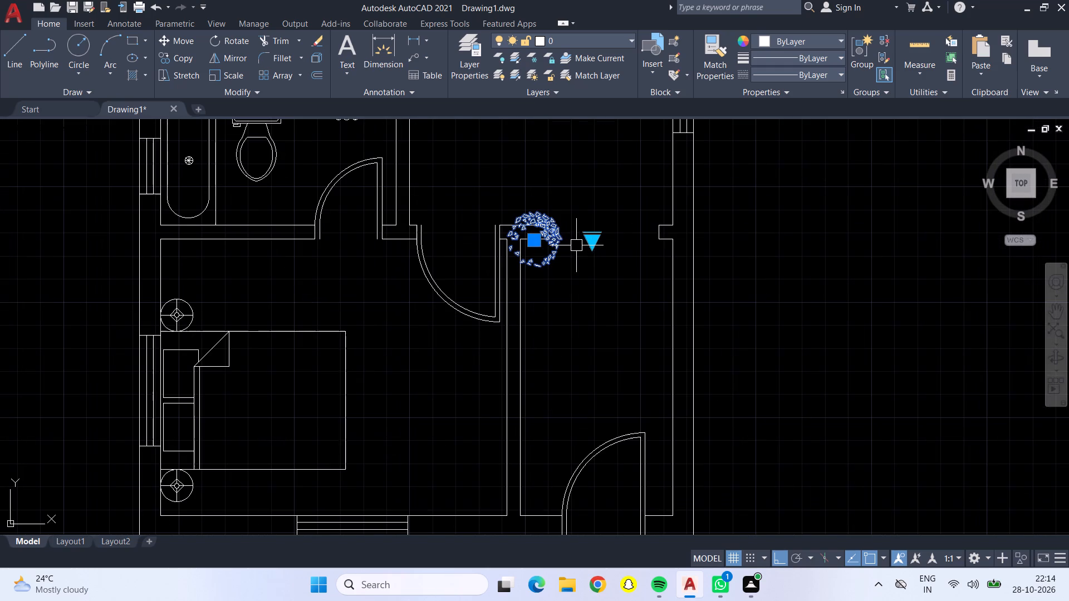
{"action": "left_click", "coordinate": [588, 241]}
{"action": "left_click", "coordinate": [605, 287]}
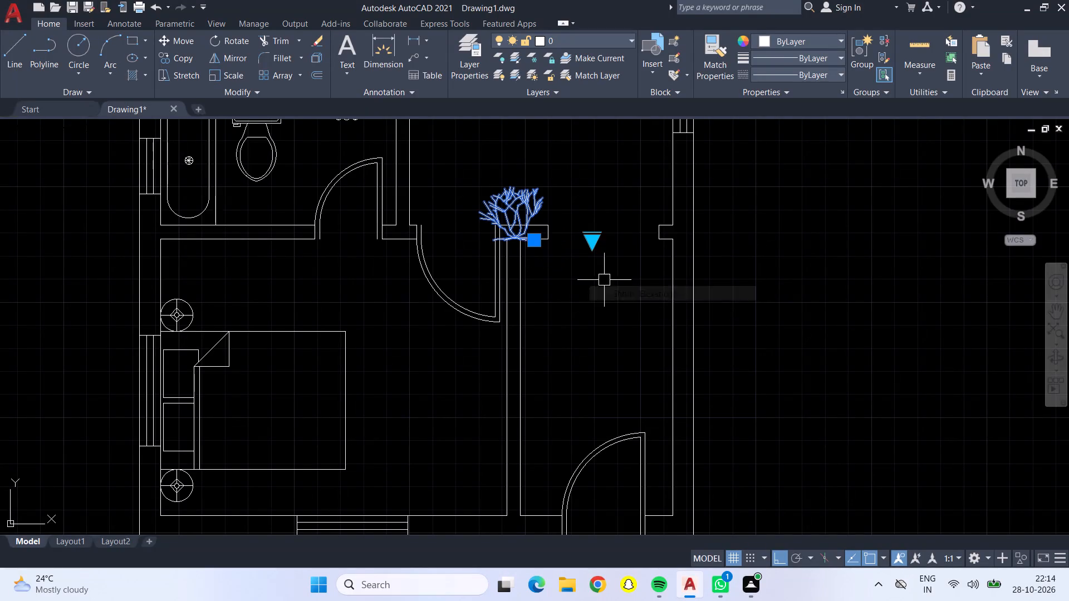
{"action": "left_click", "coordinate": [572, 189]}
{"action": "key", "text": "Escape"}
{"action": "key", "text": "Escape"}
Copy the shrub near the south bedroom's door to three spots at the west end of the second floor's front area.
{"action": "left_click", "coordinate": [489, 218]}
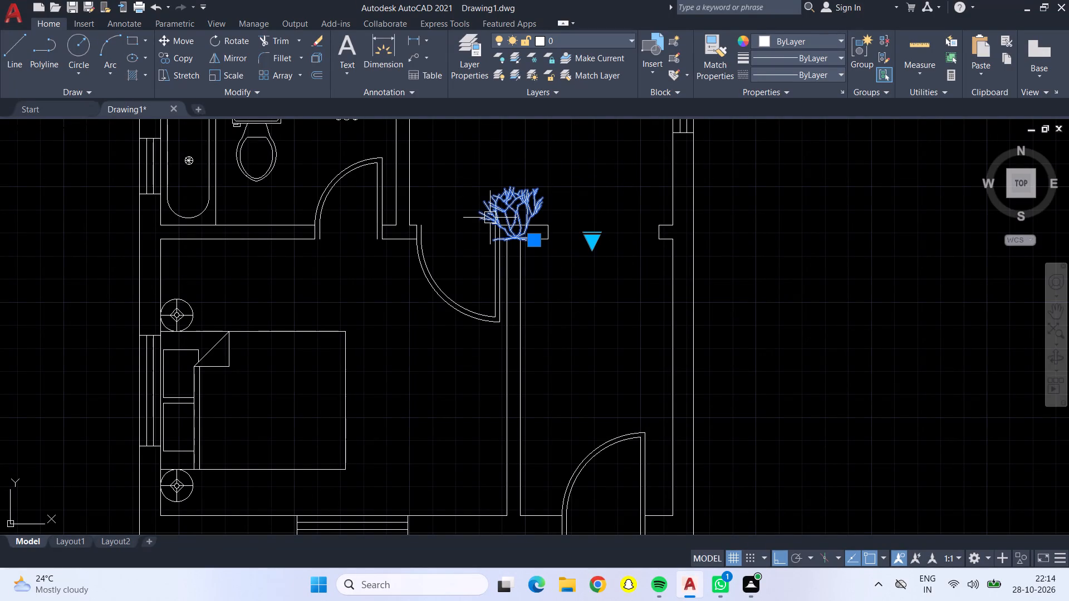
{"action": "left_click", "coordinate": [183, 57]}
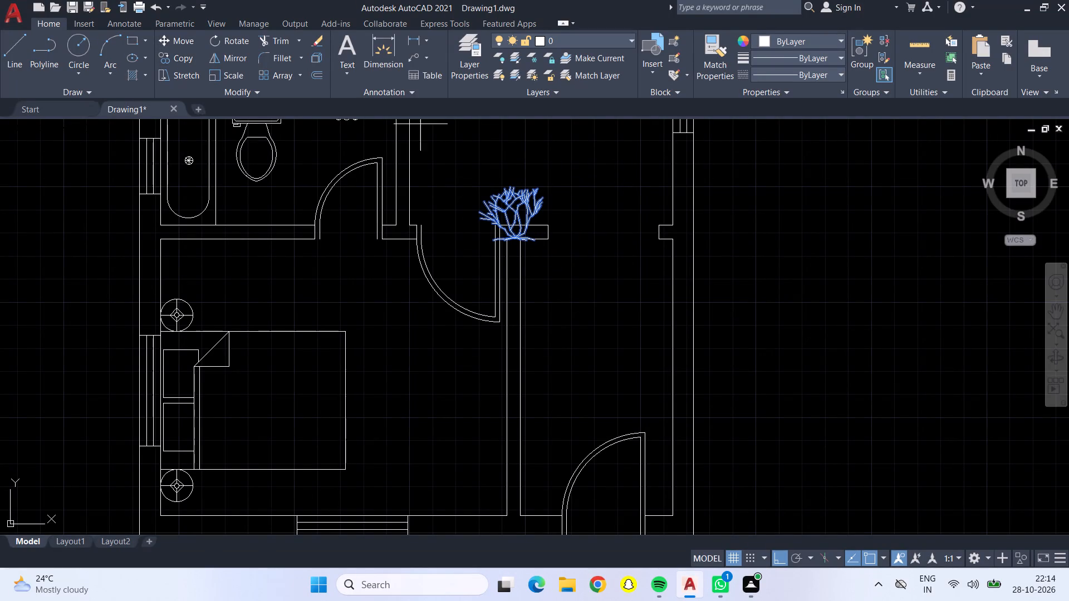
{"action": "left_click", "coordinate": [516, 213]}
{"action": "scroll", "coordinate": [619, 377], "scroll_direction": "down", "scroll_amount": 3}
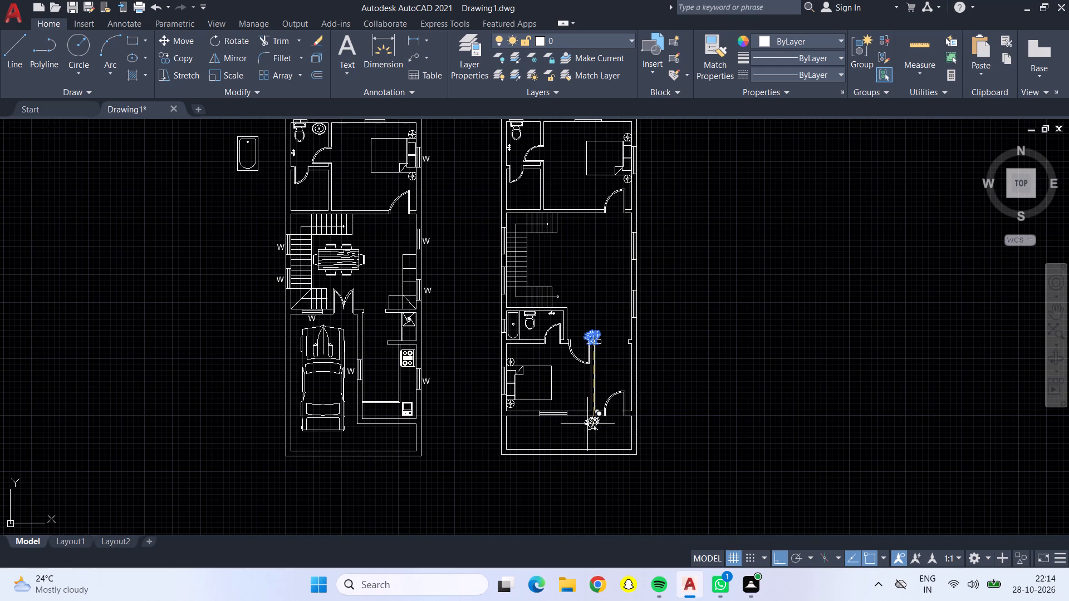
{"action": "key", "text": "F8"}
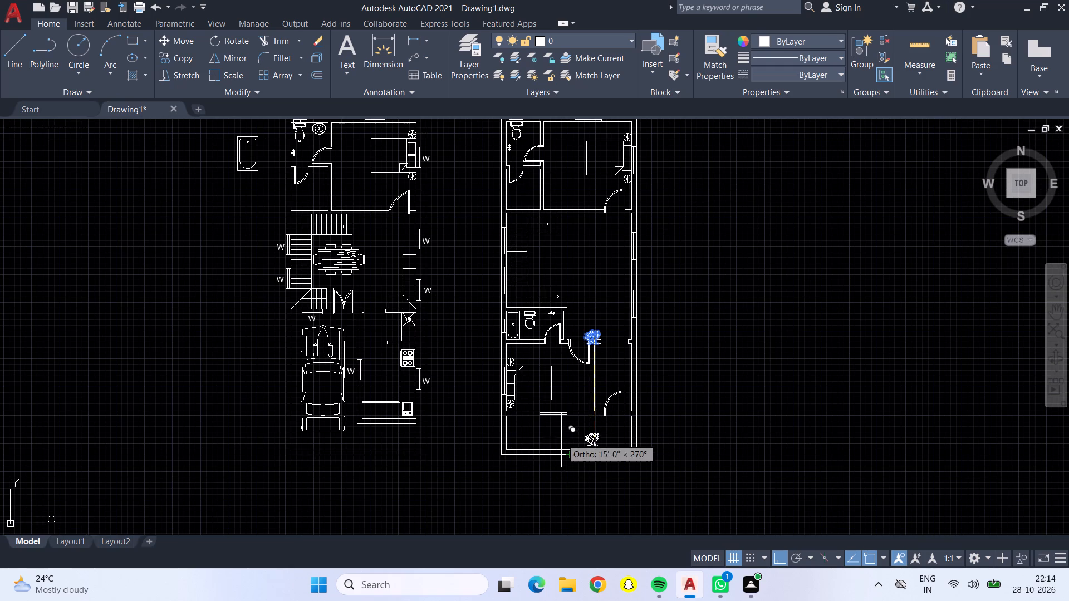
{"action": "scroll", "coordinate": [612, 442], "scroll_direction": "up", "scroll_amount": 1}
{"action": "scroll", "coordinate": [450, 446], "scroll_direction": "up", "scroll_amount": 2}
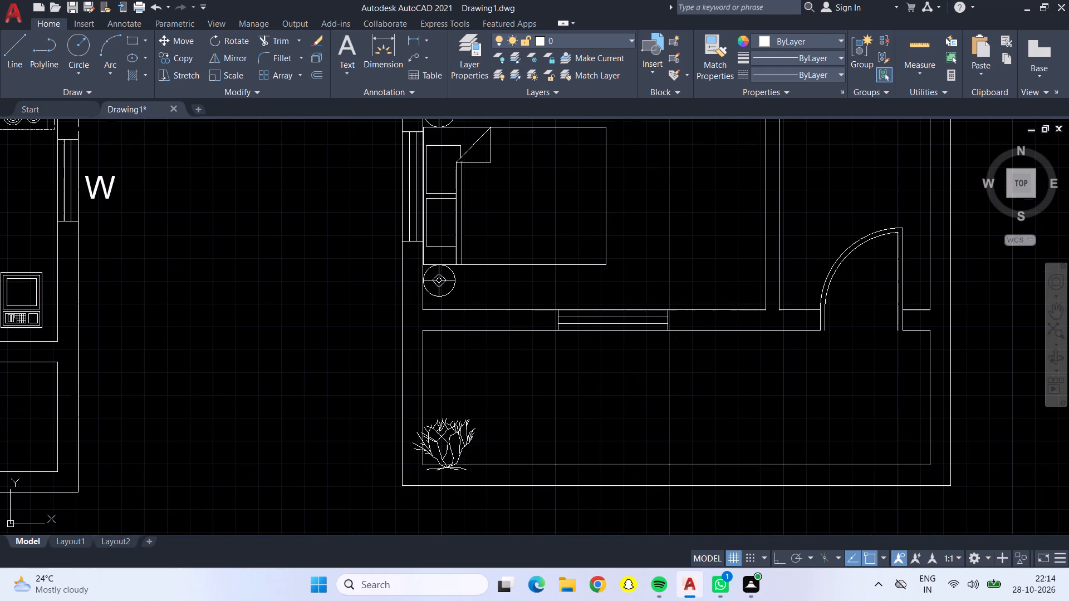
{"action": "scroll", "coordinate": [458, 435], "scroll_direction": "up", "scroll_amount": 2}
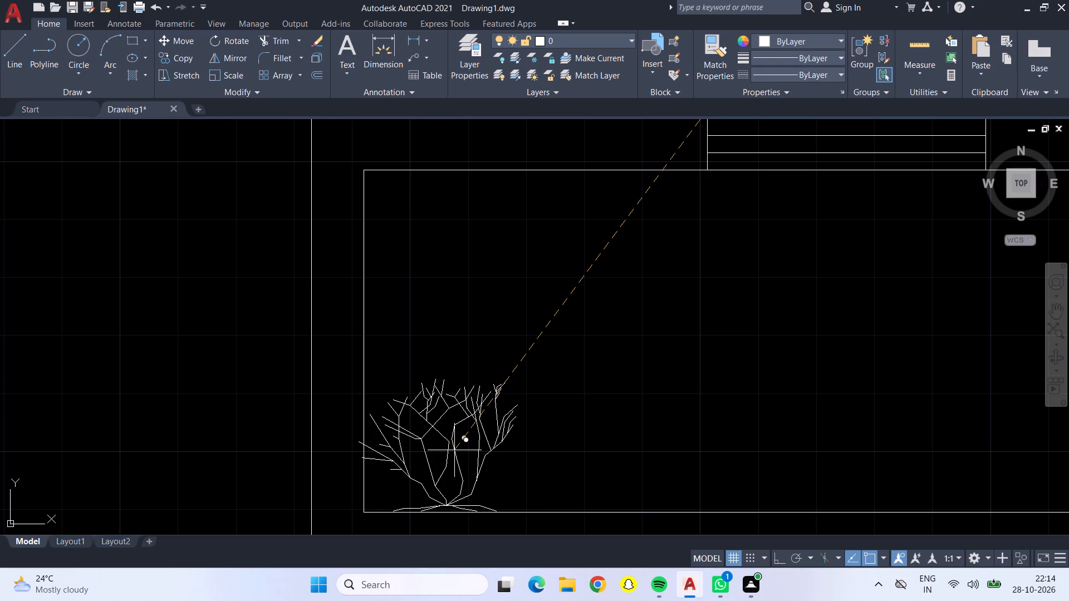
{"action": "left_click", "coordinate": [454, 450]}
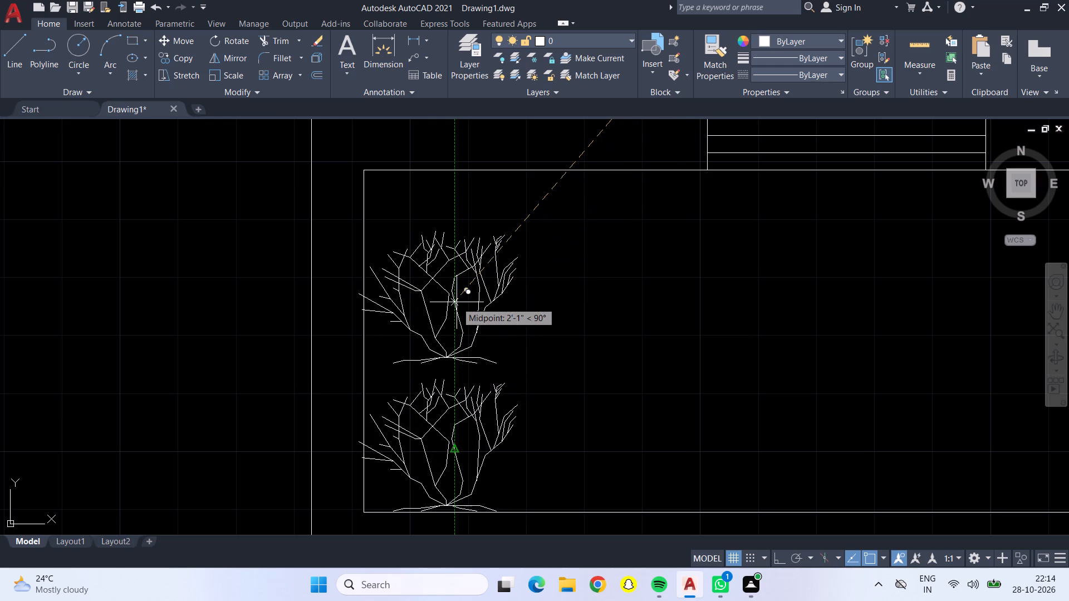
{"action": "left_click", "coordinate": [454, 317]}
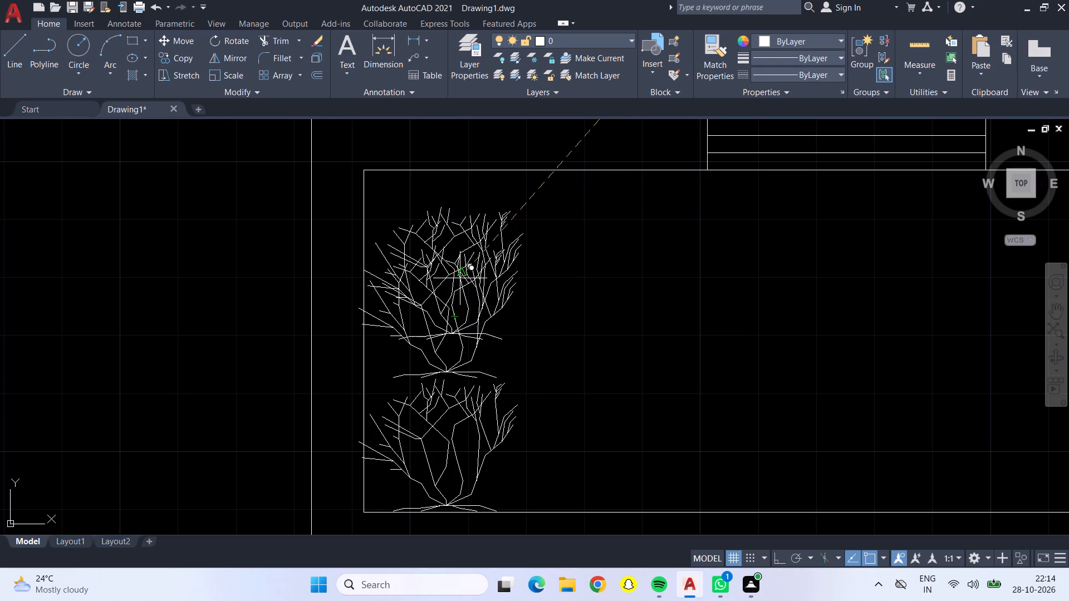
{"action": "scroll", "coordinate": [507, 287], "scroll_direction": "down", "scroll_amount": 1}
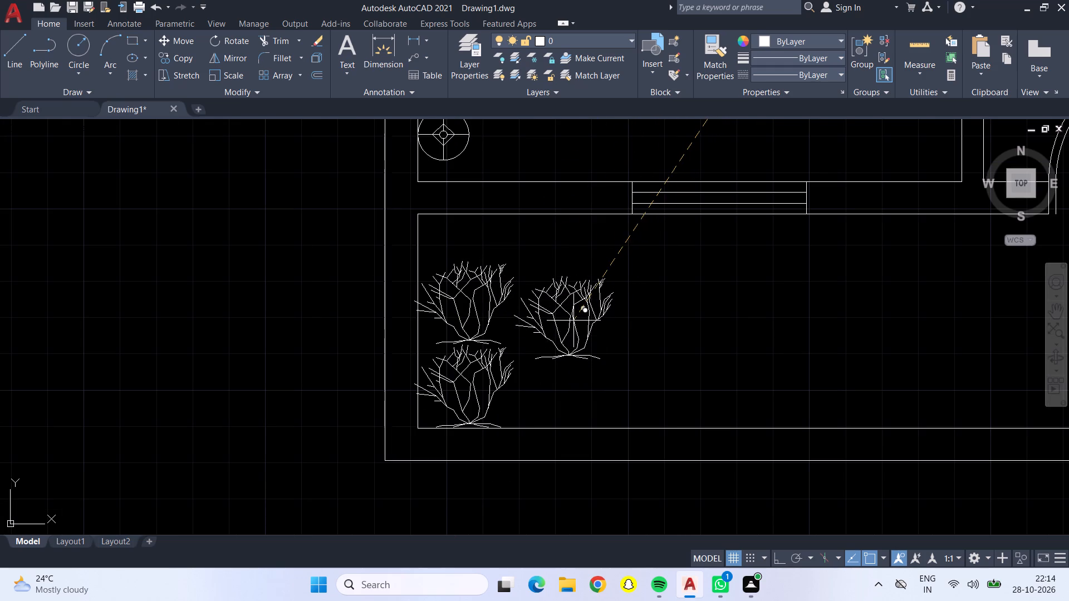
{"action": "left_click", "coordinate": [573, 321]}
Place four more shrub copies in an overlapping row along the furnished plan's south wall, starting at the front area's southeast corner.
{"action": "scroll", "coordinate": [575, 342], "scroll_direction": "down", "scroll_amount": 3}
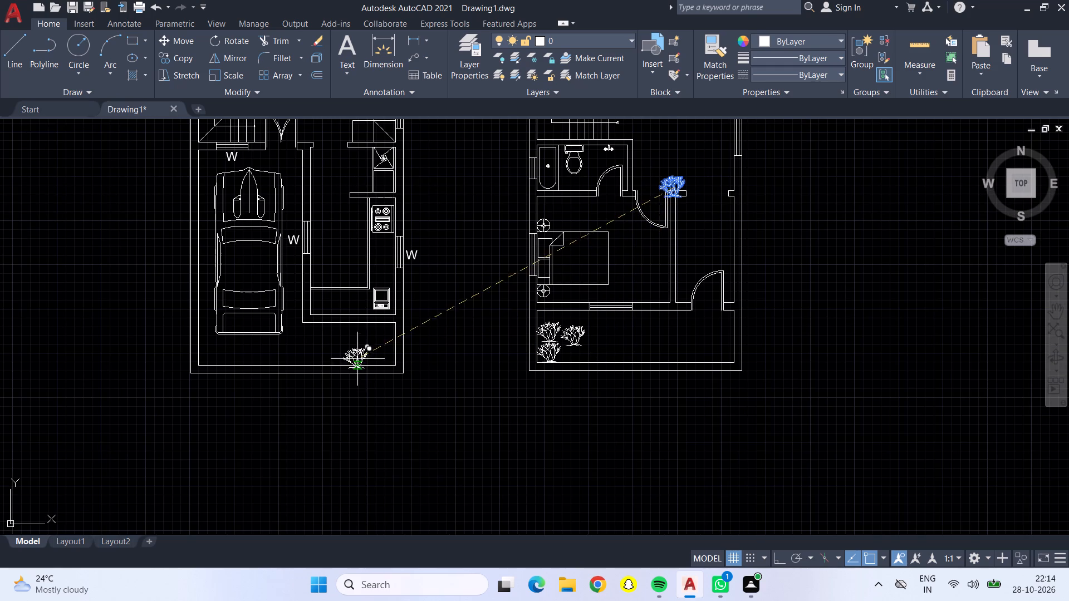
{"action": "scroll", "coordinate": [357, 357], "scroll_direction": "up", "scroll_amount": 3}
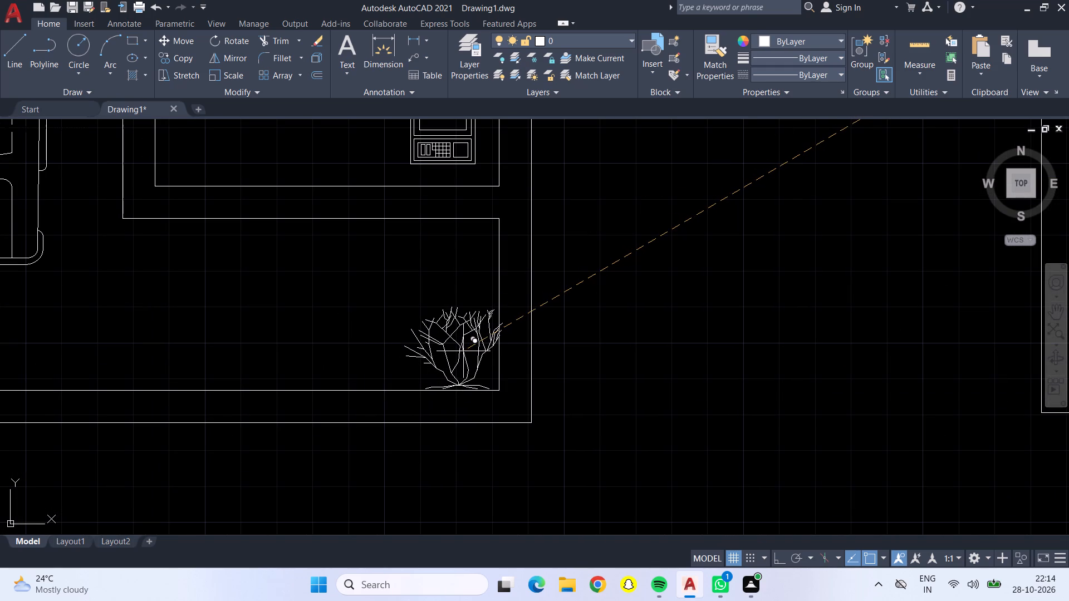
{"action": "left_click", "coordinate": [463, 351]}
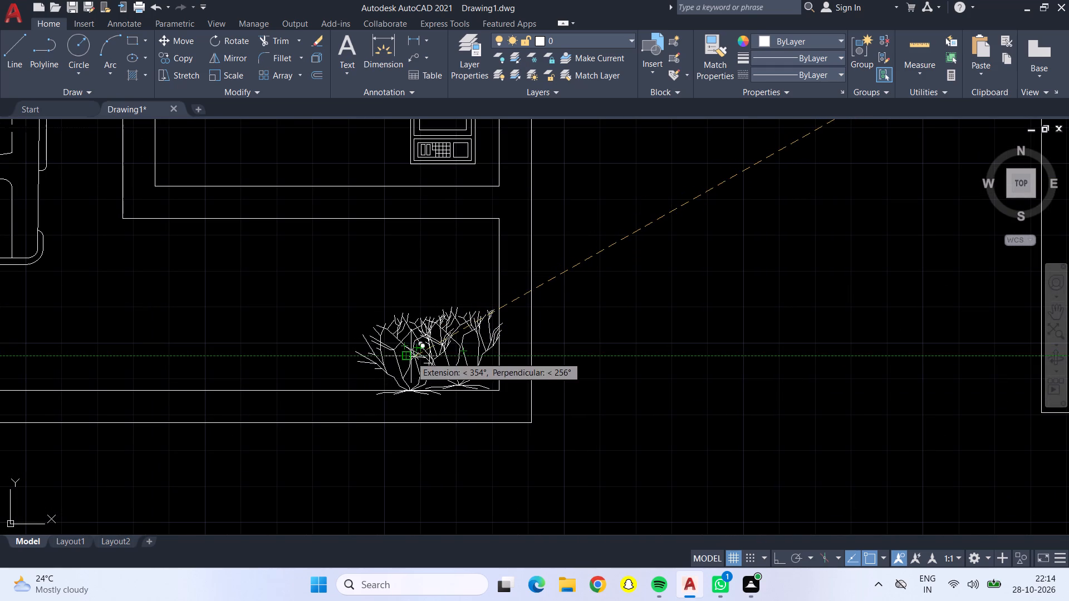
{"action": "left_click", "coordinate": [411, 353]}
{"action": "left_click", "coordinate": [370, 346]}
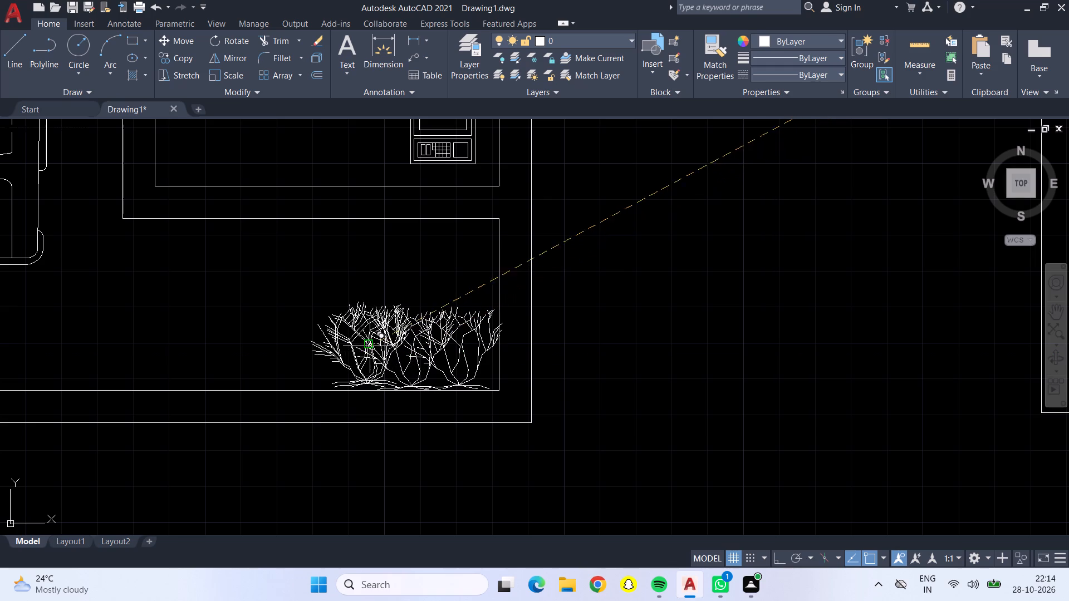
{"action": "left_click", "coordinate": [322, 353]}
{"action": "scroll", "coordinate": [459, 366], "scroll_direction": "down", "scroll_amount": 1}
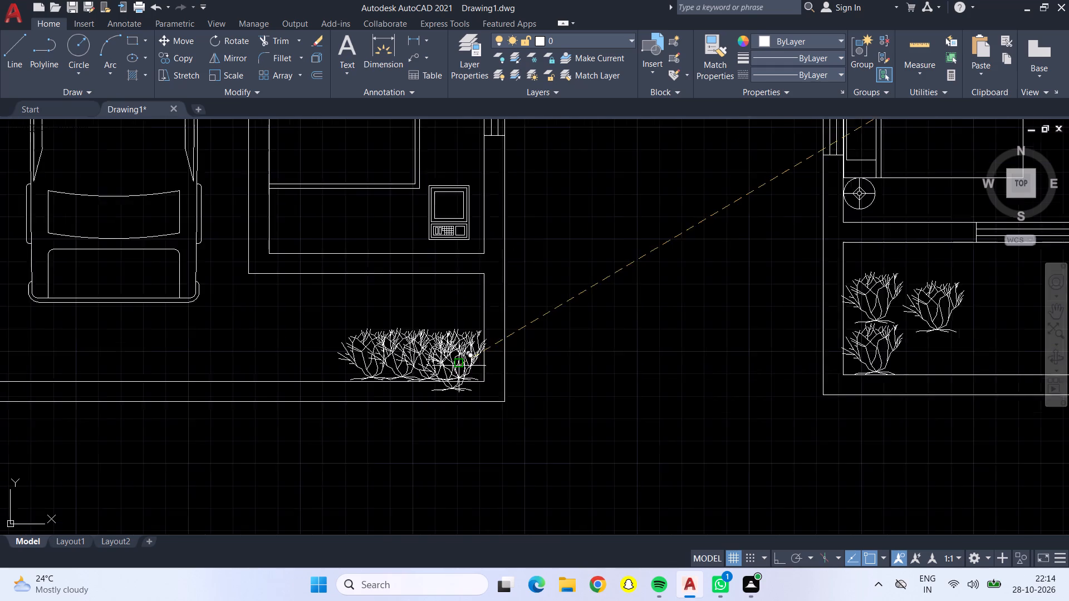
{"action": "scroll", "coordinate": [459, 366], "scroll_direction": "down", "scroll_amount": 1}
{"action": "key", "text": "Escape"}
{"action": "scroll", "coordinate": [594, 363], "scroll_direction": "down", "scroll_amount": 1}
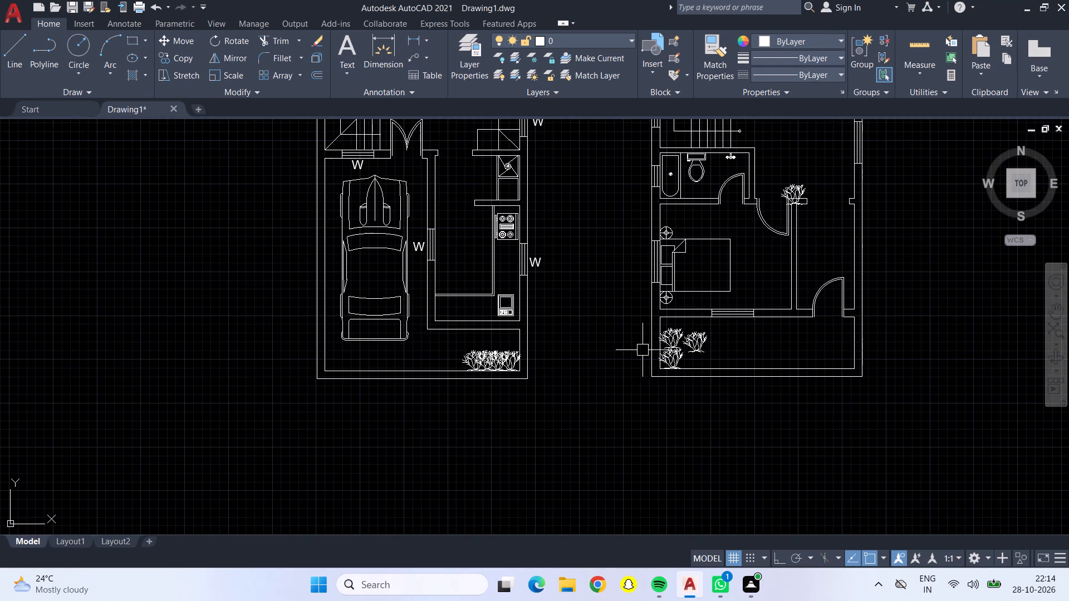
Rotate each of the three shrubs in the second floor's front area by 90° so their branches point west.
{"action": "scroll", "coordinate": [644, 349], "scroll_direction": "up", "scroll_amount": 3}
{"action": "left_click_drag", "start_coordinate": [722, 379], "coordinate": [717, 378]}
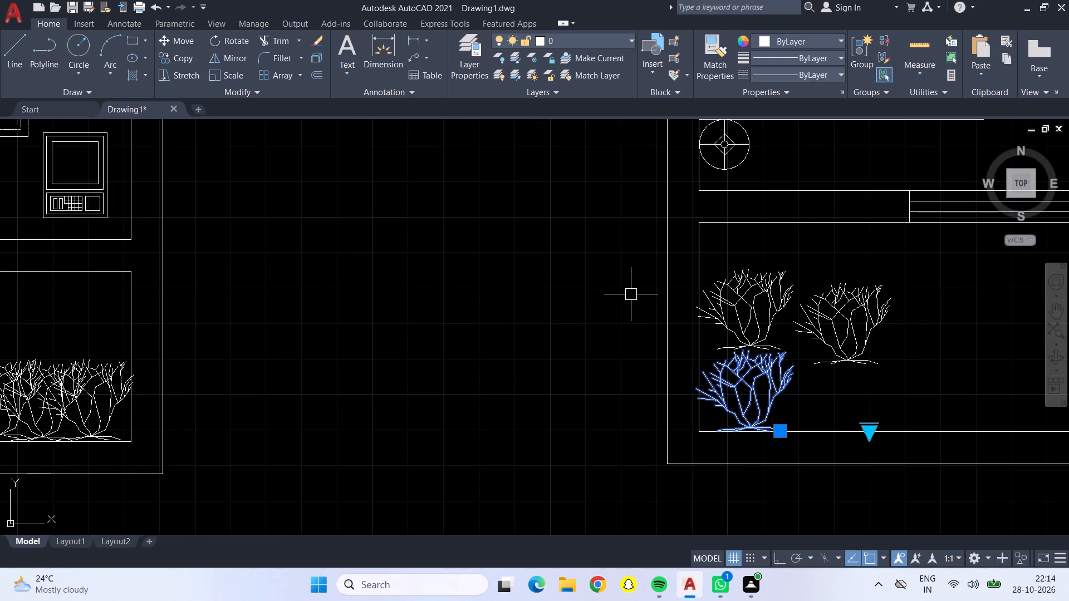
{"action": "key", "text": "F8"}
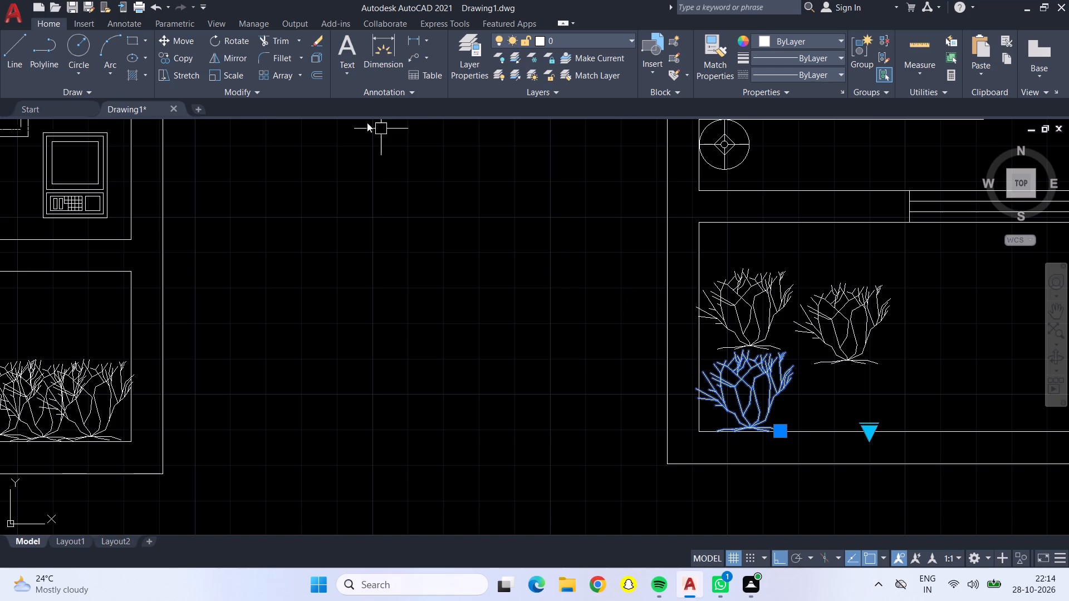
{"action": "left_click", "coordinate": [224, 46]}
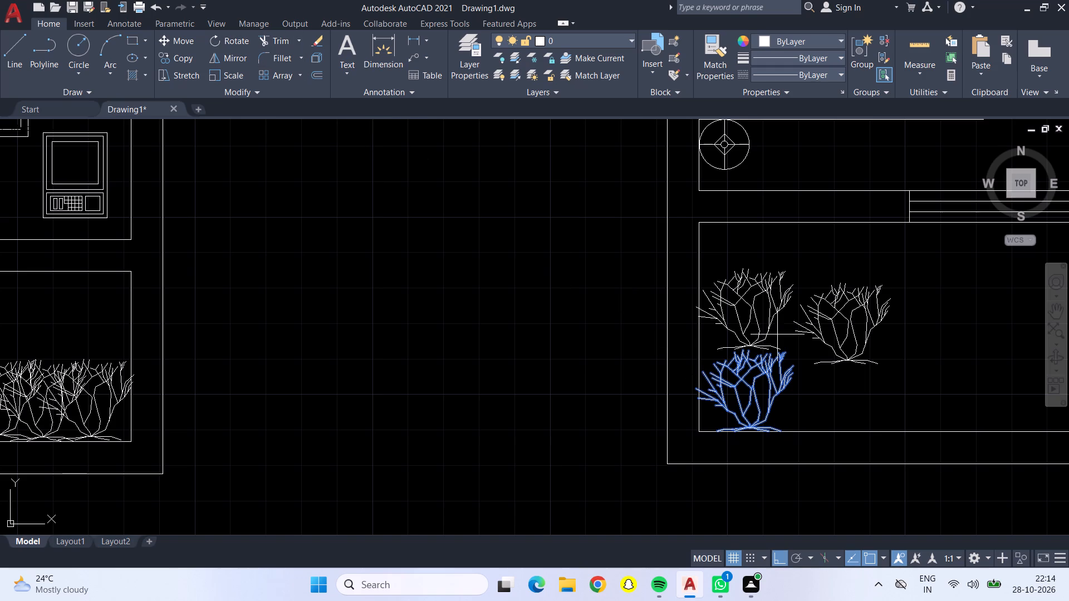
{"action": "left_click", "coordinate": [781, 366]}
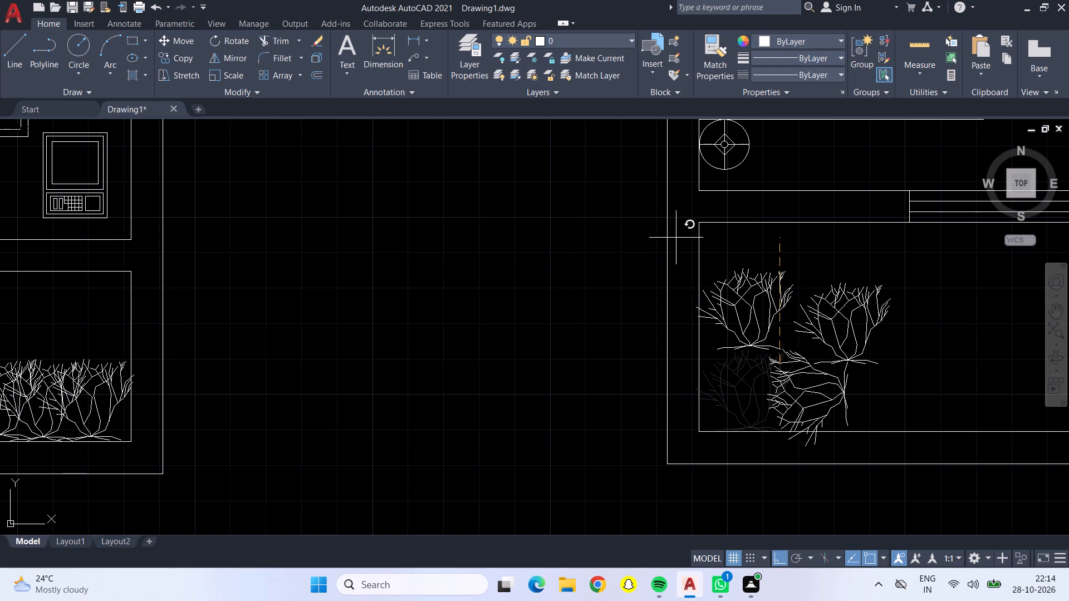
{"action": "left_click", "coordinate": [778, 170]}
{"action": "left_click", "coordinate": [727, 308]}
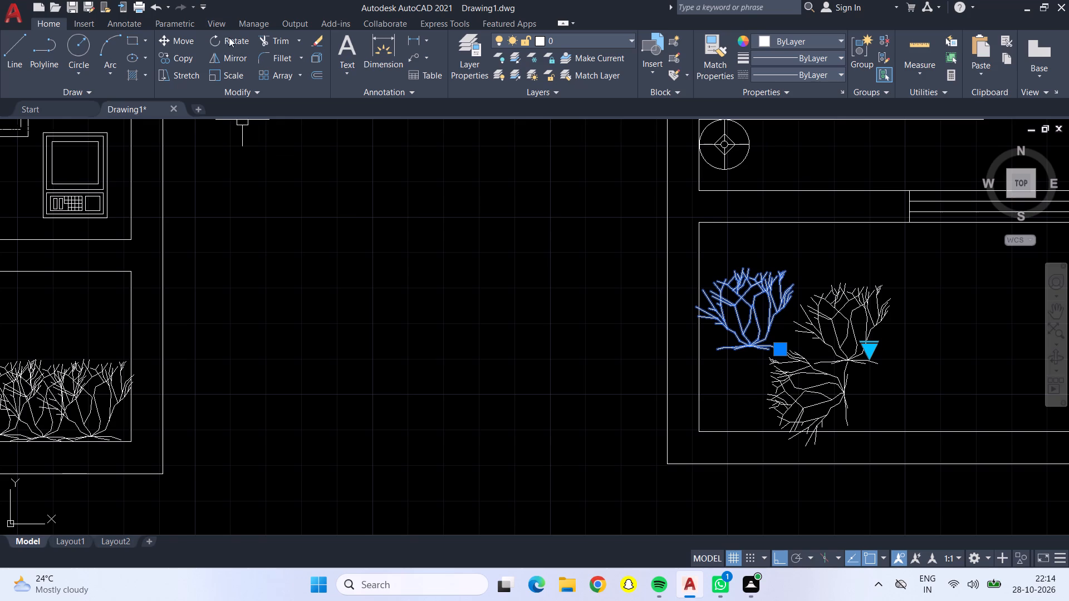
{"action": "left_click", "coordinate": [229, 37]}
{"action": "left_click", "coordinate": [784, 317]}
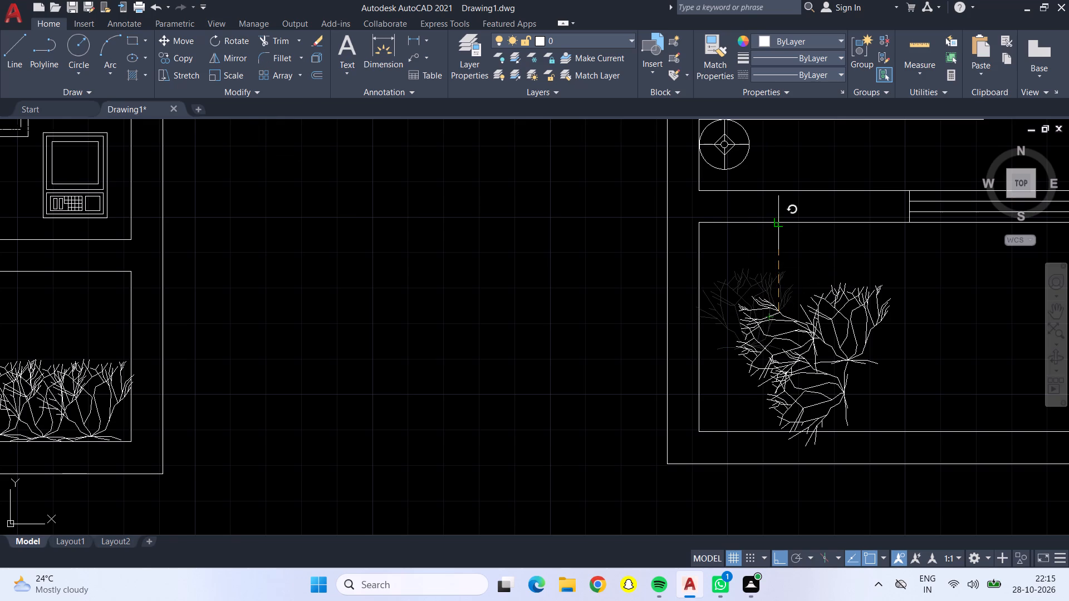
{"action": "left_click", "coordinate": [779, 219]}
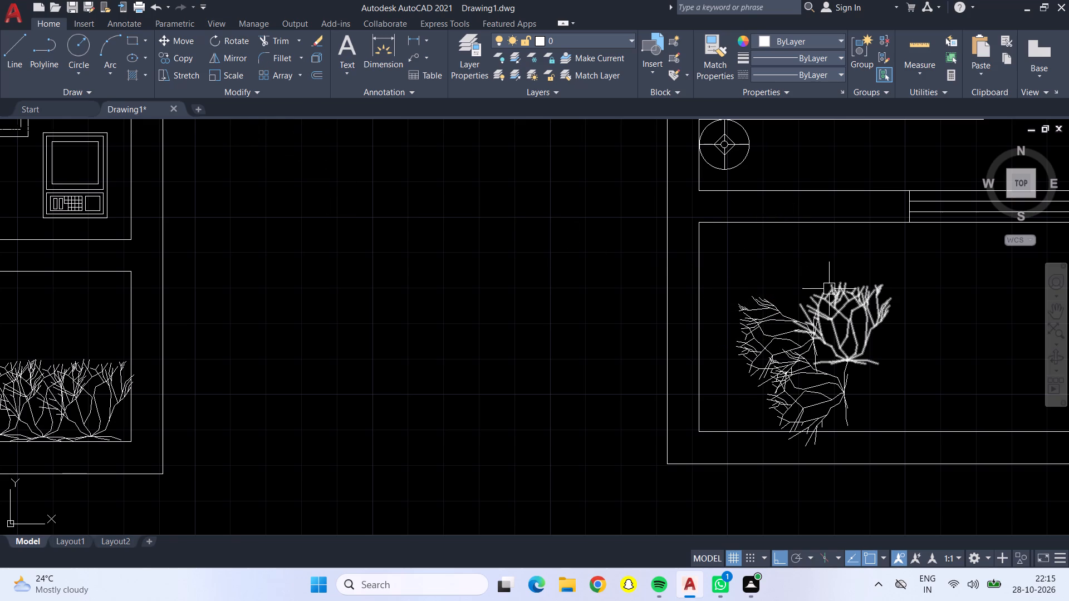
{"action": "left_click_drag", "start_coordinate": [862, 295], "coordinate": [841, 284]}
{"action": "left_click", "coordinate": [238, 41]}
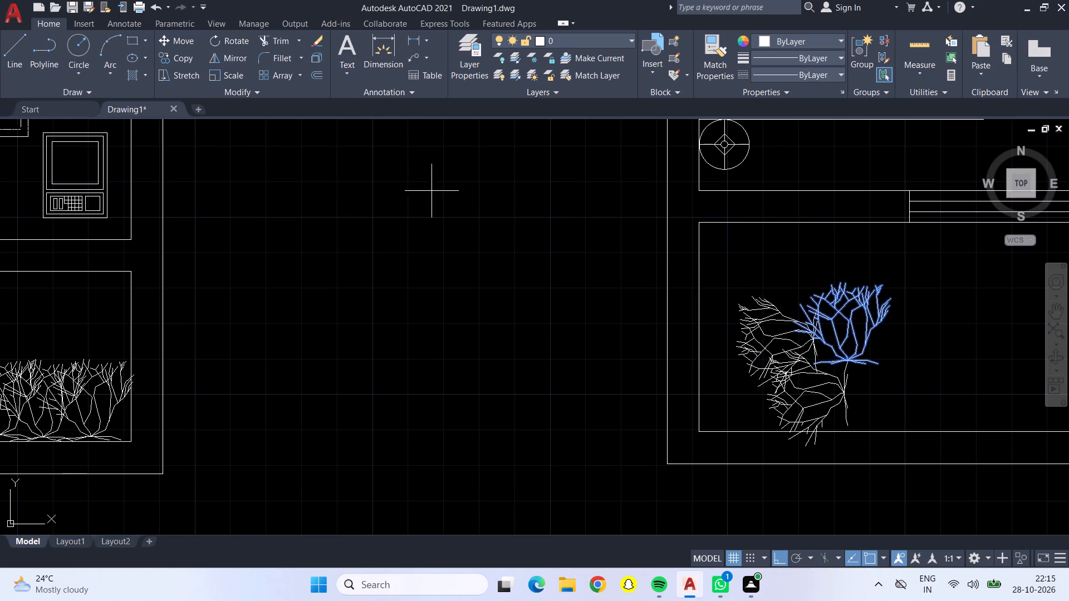
{"action": "left_click", "coordinate": [840, 349]}
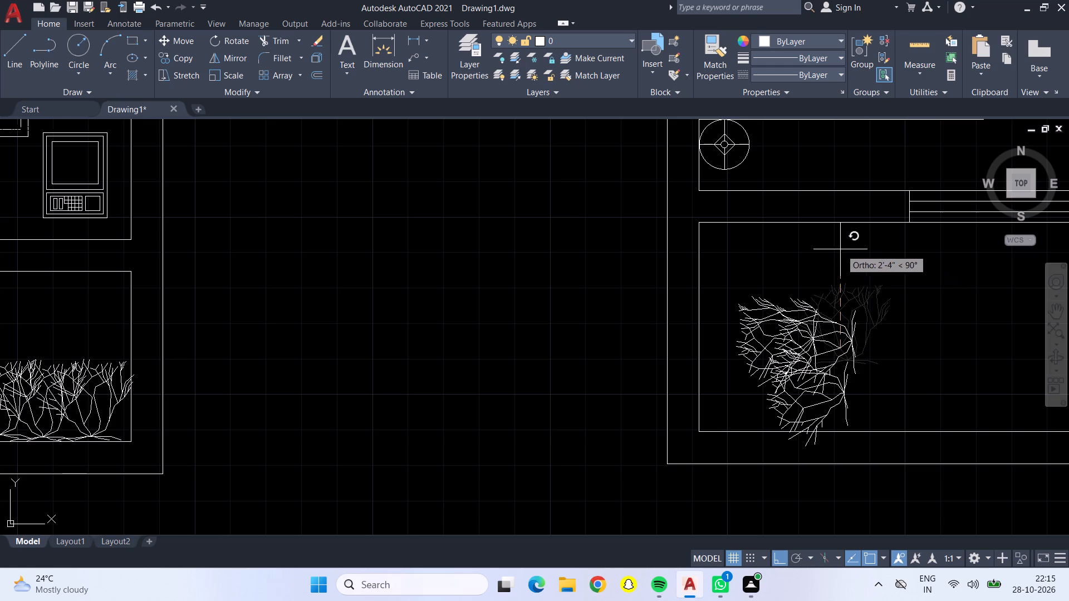
{"action": "left_click_drag", "start_coordinate": [840, 249], "coordinate": [835, 248]}
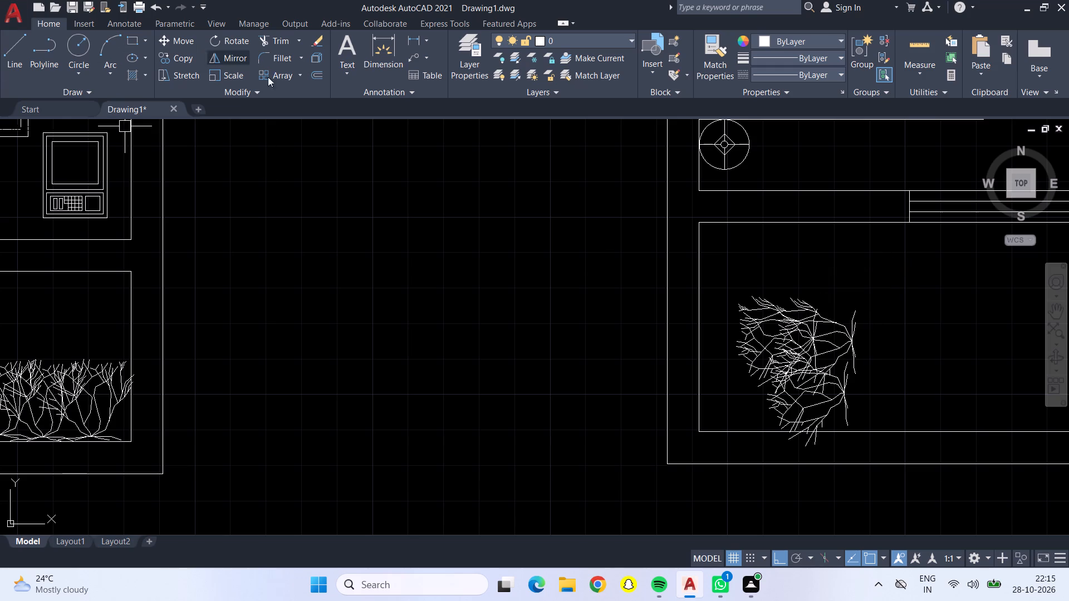
Move the northwestern rotated shrub north and west into the northwest corner of the second floor's front area.
{"action": "left_click", "coordinate": [743, 311]}
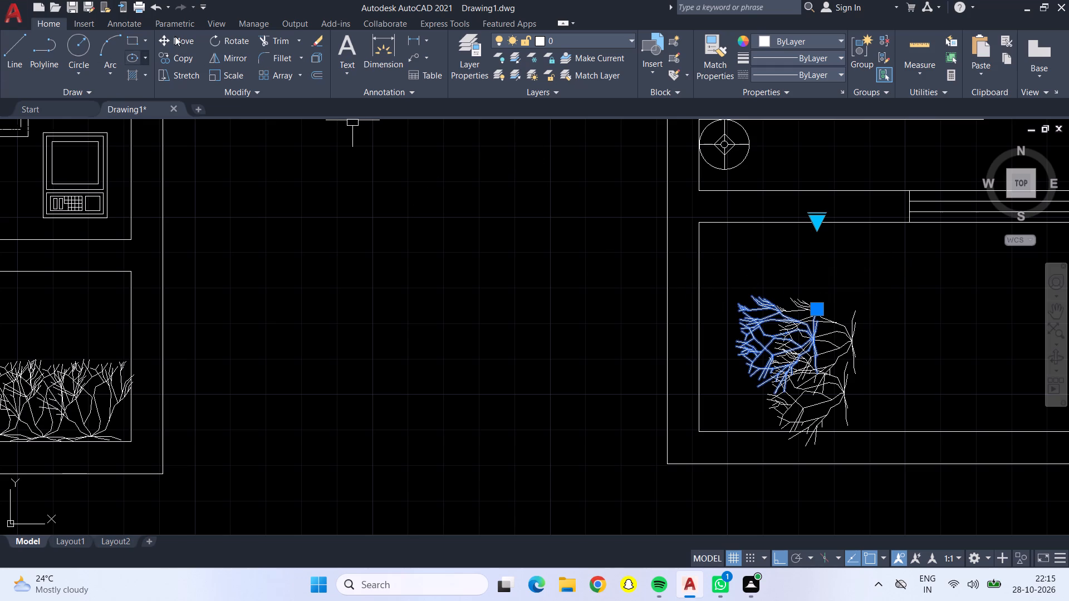
{"action": "left_click", "coordinate": [175, 36]}
{"action": "left_click", "coordinate": [753, 293]}
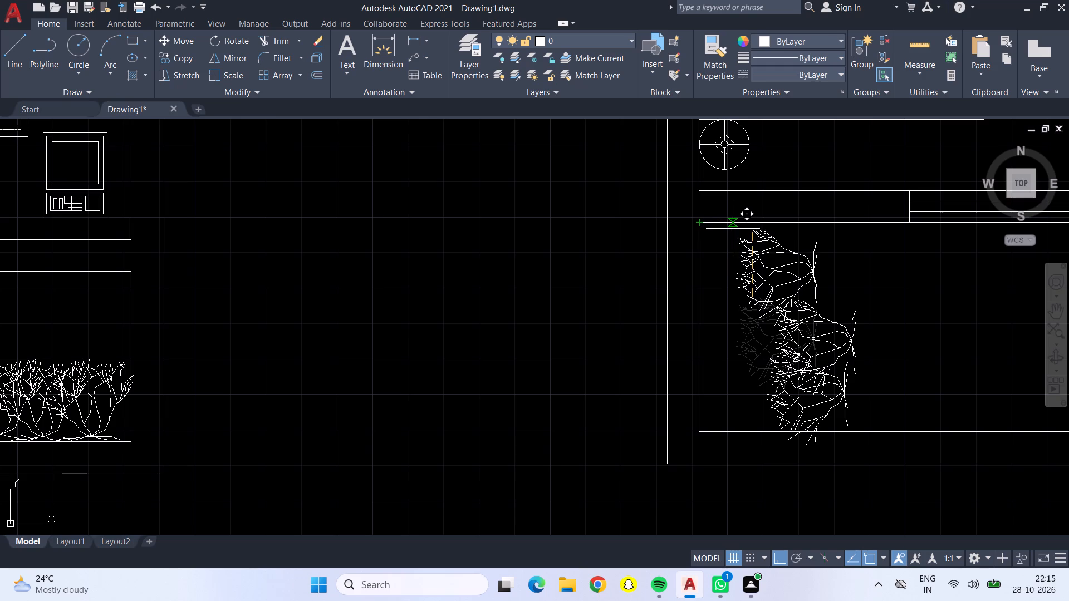
{"action": "left_click", "coordinate": [750, 225]}
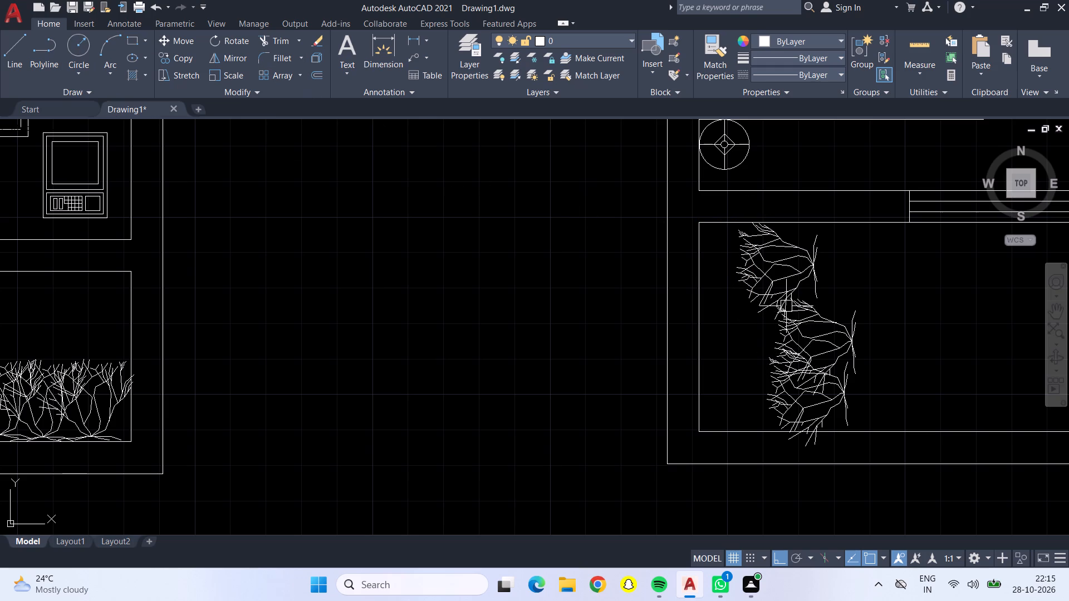
{"action": "left_click_drag", "start_coordinate": [773, 268], "coordinate": [757, 264]}
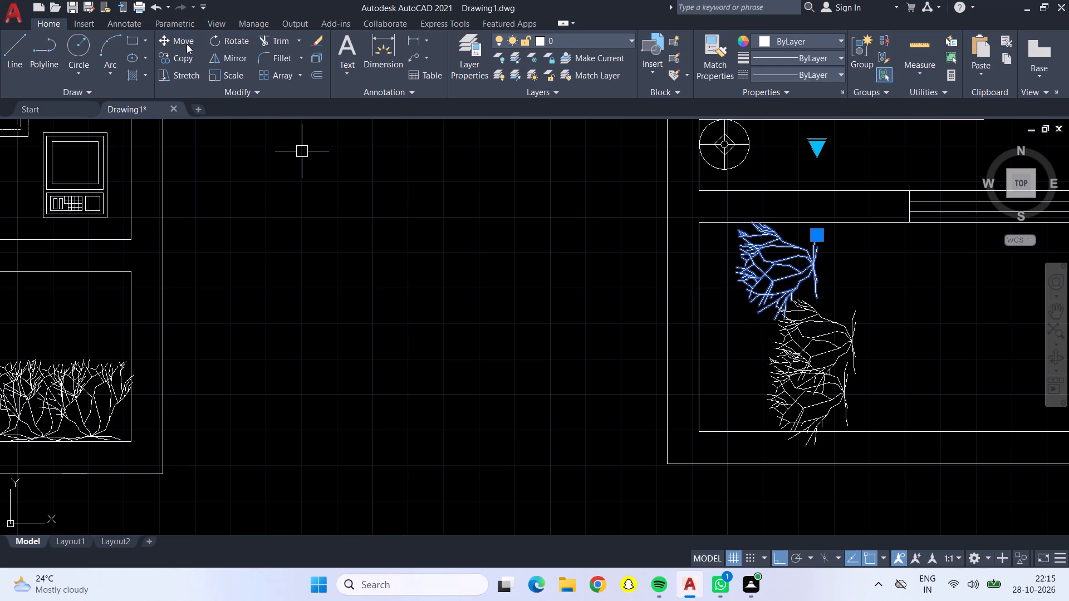
{"action": "left_click", "coordinate": [187, 44]}
{"action": "left_click", "coordinate": [744, 260]}
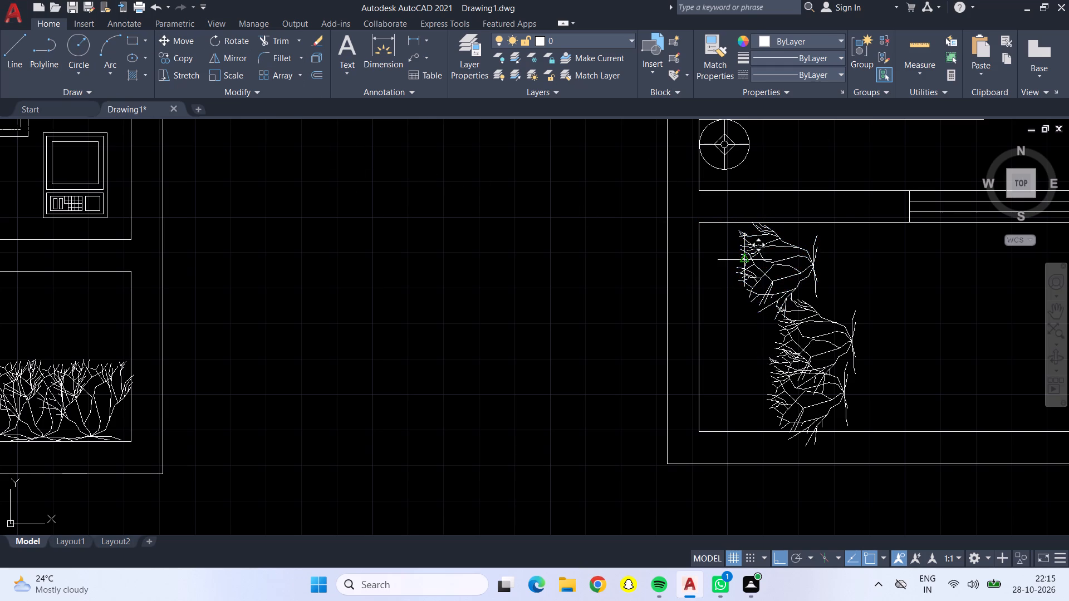
{"action": "left_click", "coordinate": [707, 239]}
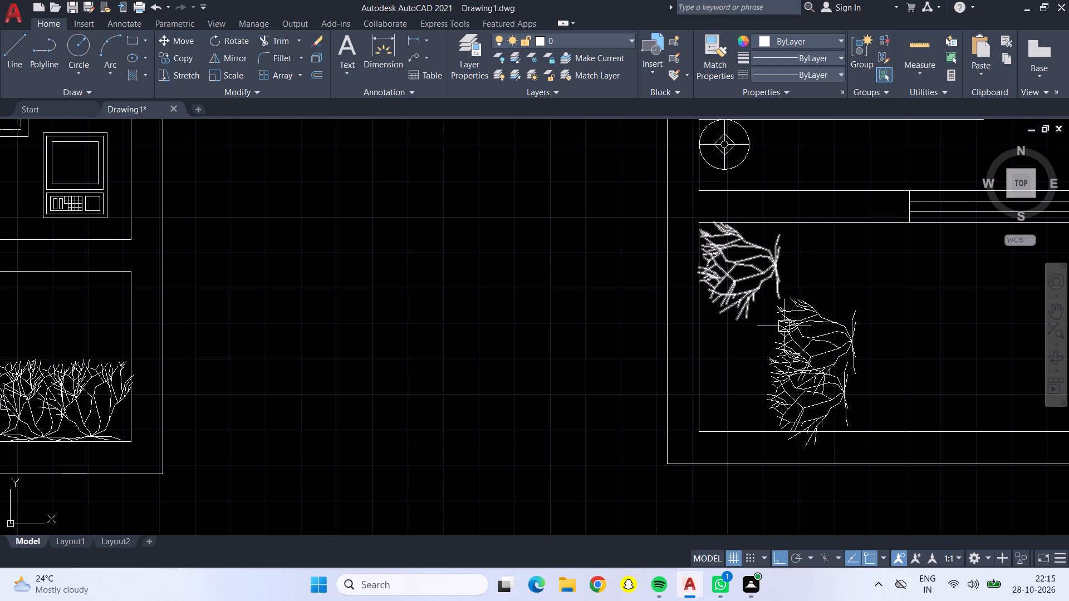
Move the middle rotated shrub west against the front area's west wall, just south of the corner shrub.
{"action": "left_click", "coordinate": [786, 326]}
{"action": "left_click", "coordinate": [180, 38]}
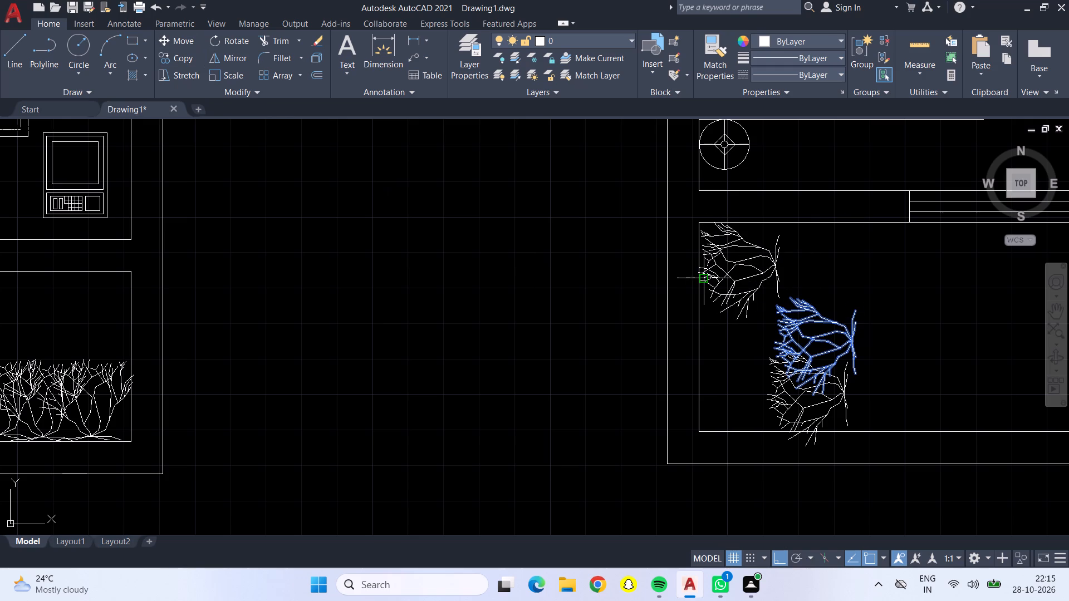
{"action": "left_click_drag", "start_coordinate": [791, 334], "coordinate": [776, 333]}
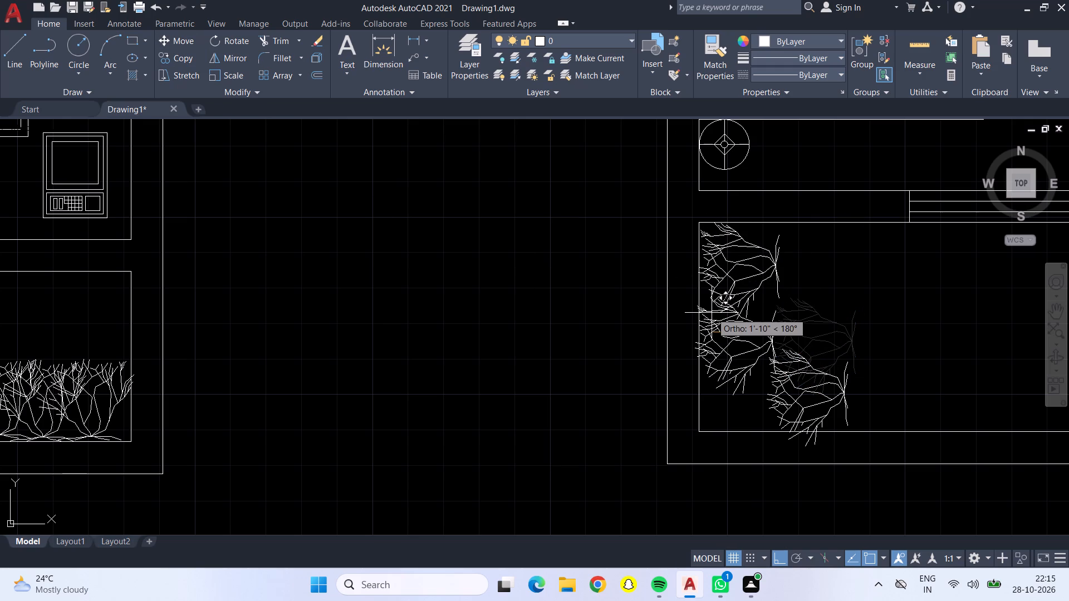
{"action": "left_click", "coordinate": [715, 313]}
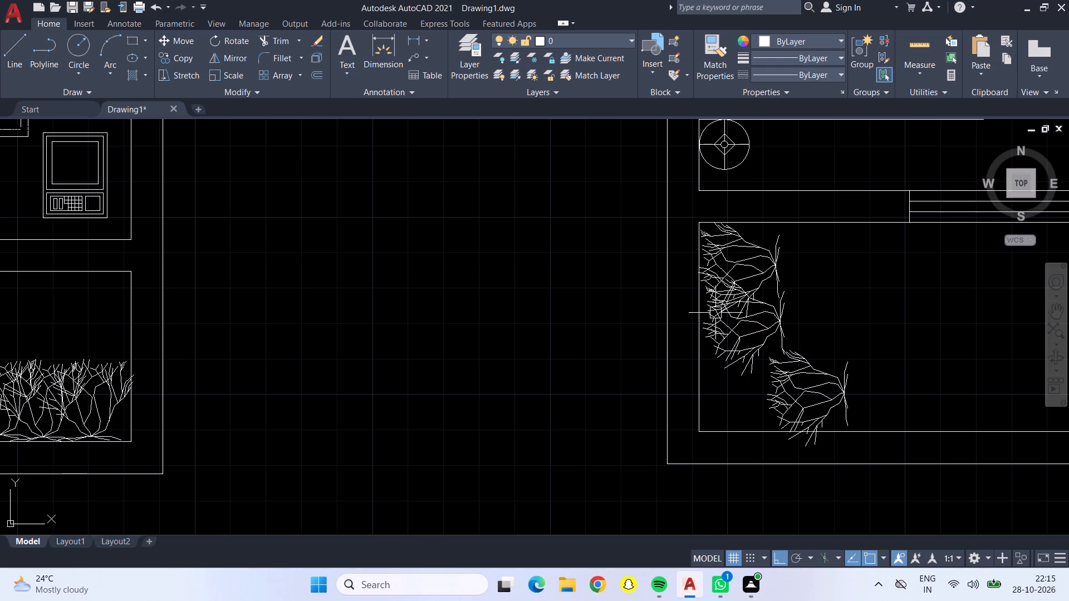
Move the southernmost rotated shrub west against the west wall of the second floor's front area.
{"action": "left_click_drag", "start_coordinate": [773, 379], "coordinate": [757, 375]}
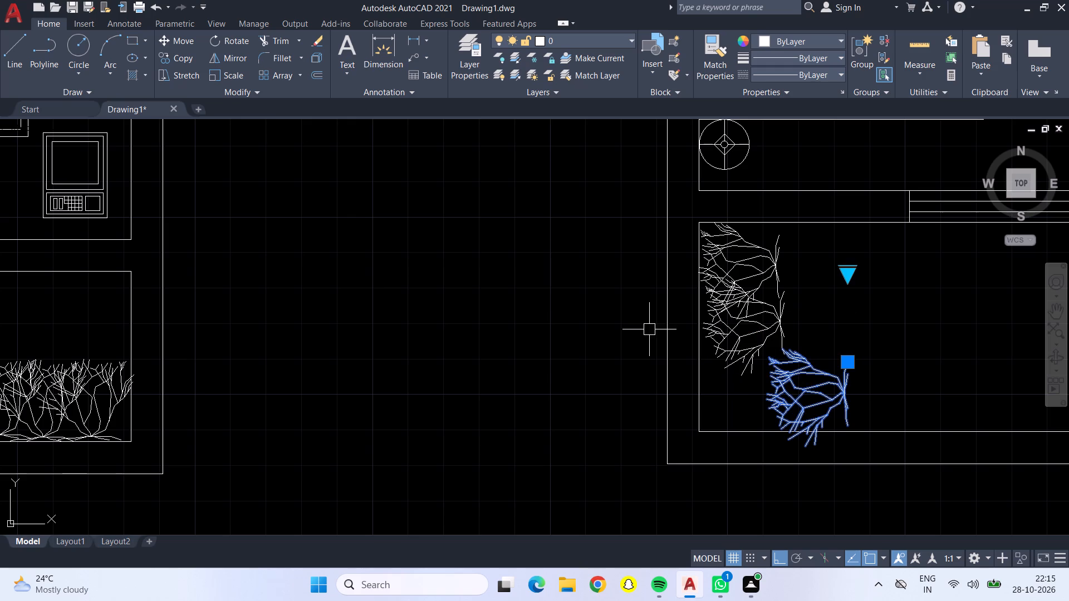
{"action": "left_click_drag", "start_coordinate": [184, 34], "coordinate": [189, 34]}
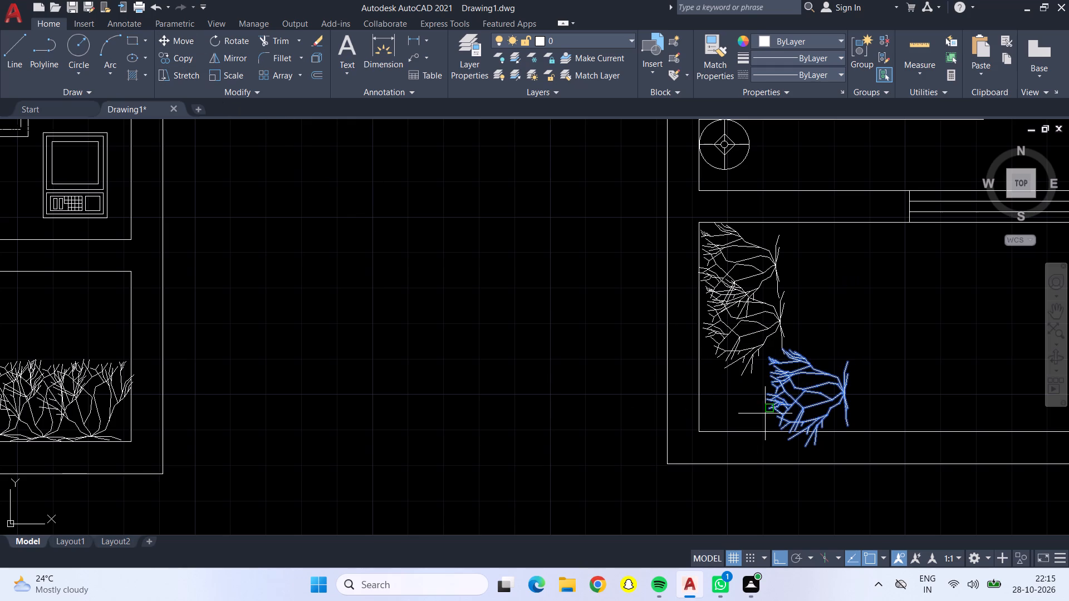
{"action": "left_click", "coordinate": [768, 408]}
{"action": "scroll", "coordinate": [682, 420], "scroll_direction": "up", "scroll_amount": 3}
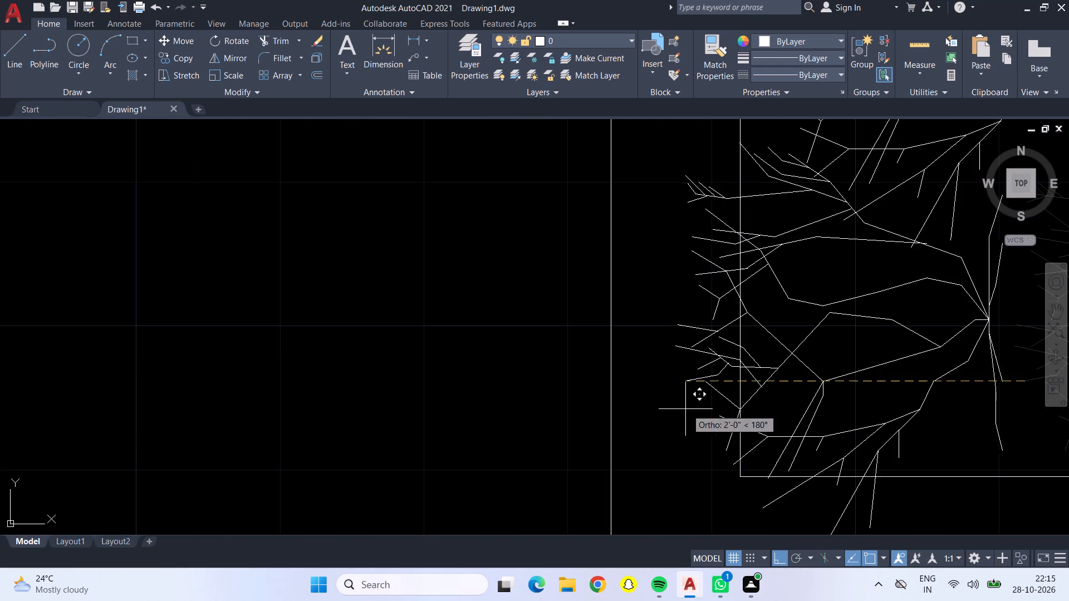
{"action": "left_click", "coordinate": [739, 364]}
Nudge the middle shrub in the second floor's front area slightly farther west to align with the other two.
{"action": "scroll", "coordinate": [739, 364], "scroll_direction": "down", "scroll_amount": 2}
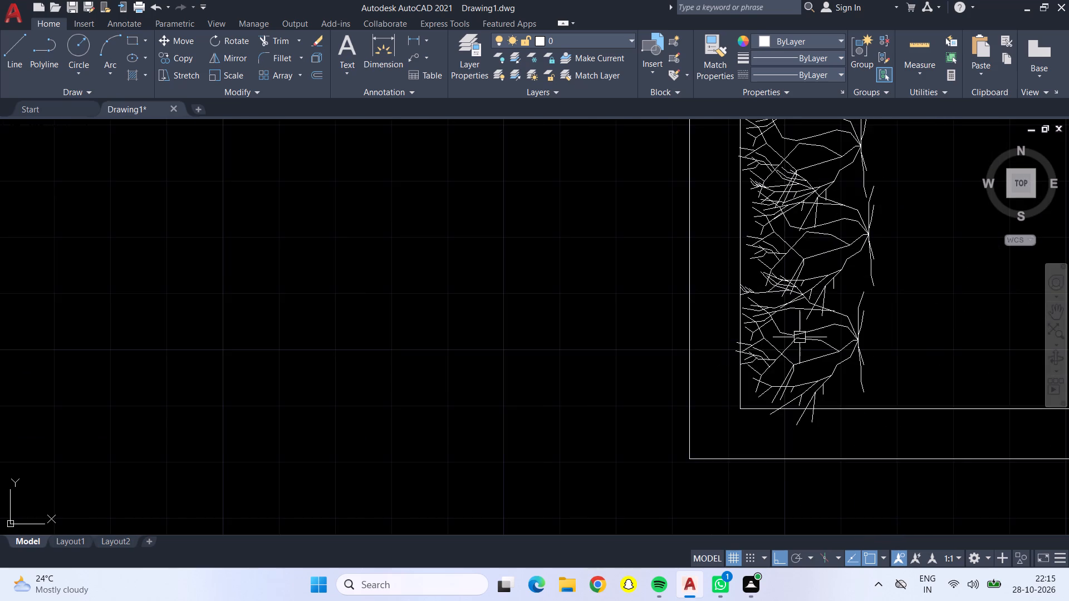
{"action": "scroll", "coordinate": [820, 321], "scroll_direction": "down", "scroll_amount": 1}
{"action": "scroll", "coordinate": [834, 277], "scroll_direction": "up", "scroll_amount": 2}
{"action": "left_click", "coordinate": [834, 274]}
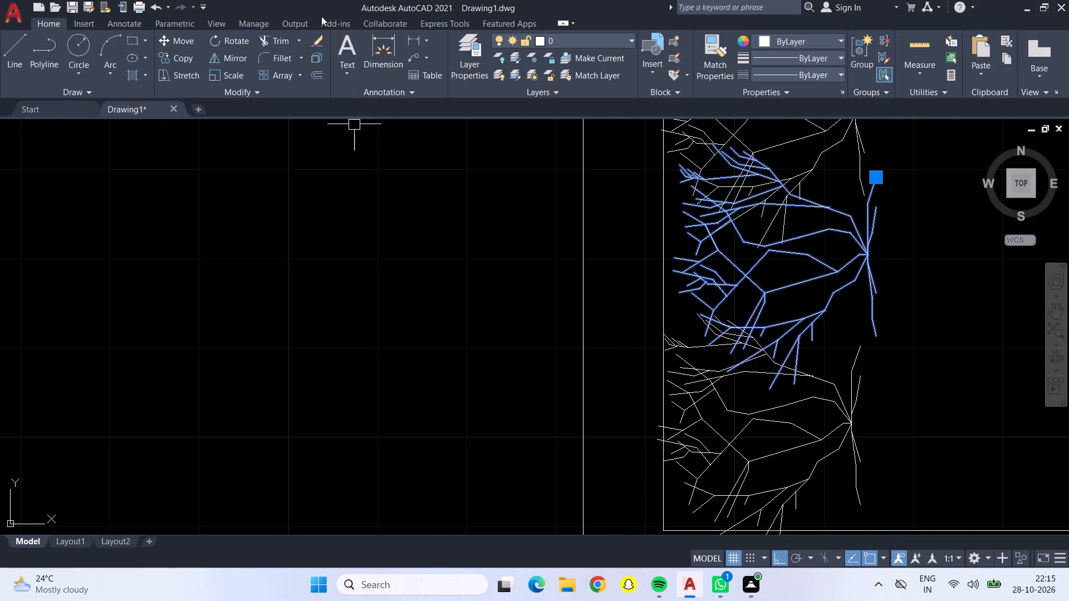
{"action": "left_click", "coordinate": [180, 38]}
{"action": "left_click_drag", "start_coordinate": [702, 273], "coordinate": [697, 273]}
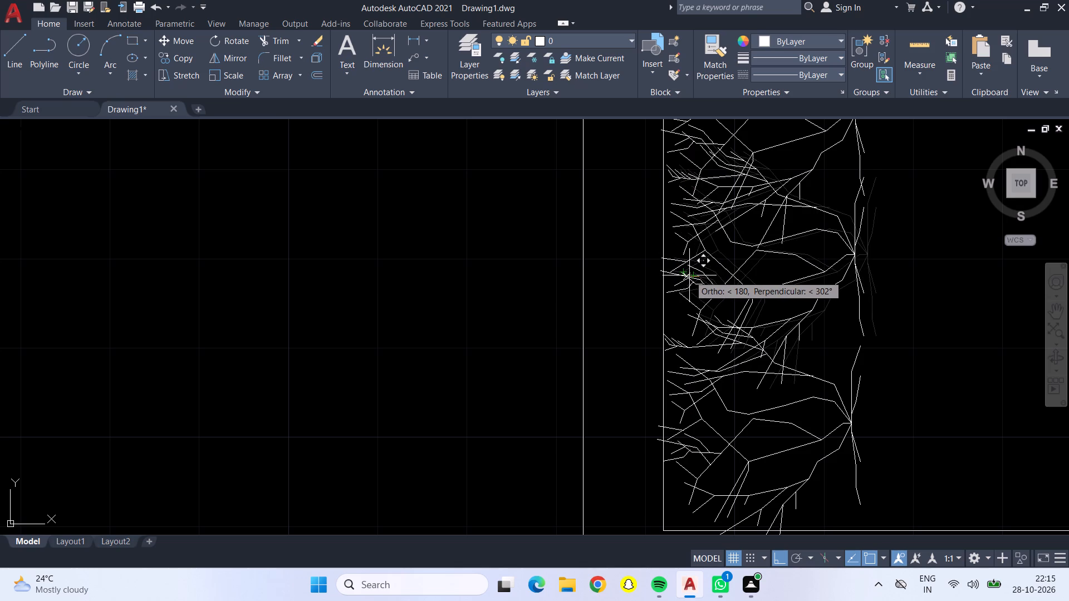
{"action": "left_click", "coordinate": [694, 275]}
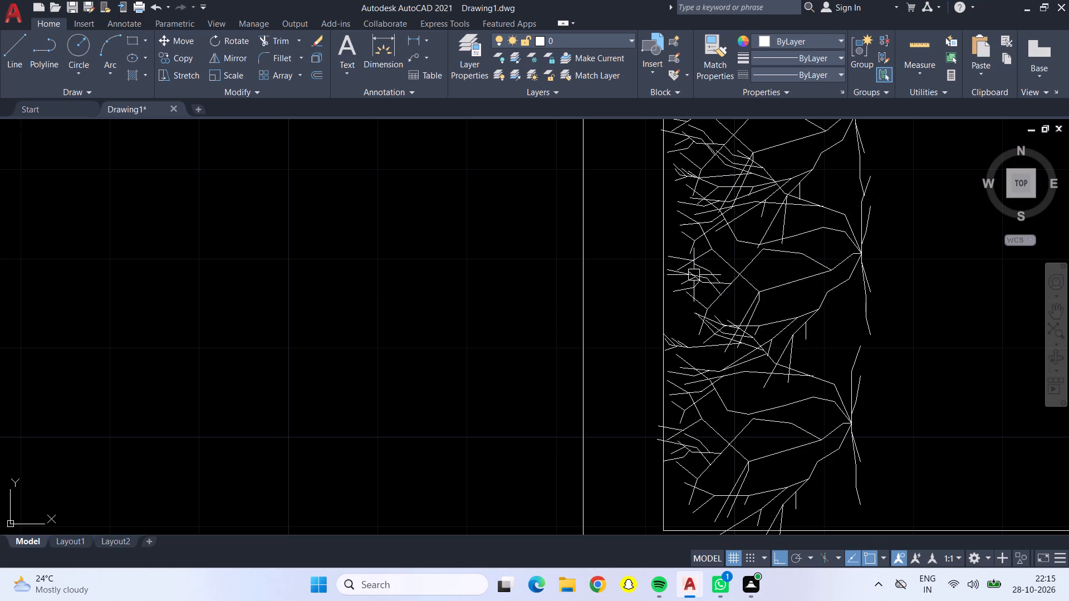
Delete the spare shrub beside the south bedroom's door on the second floor plan.
{"action": "scroll", "coordinate": [694, 275], "scroll_direction": "down", "scroll_amount": 2}
{"action": "scroll", "coordinate": [790, 278], "scroll_direction": "down", "scroll_amount": 1}
{"action": "middle_click_drag", "start_coordinate": [790, 278], "coordinate": [650, 280]}
{"action": "scroll", "coordinate": [650, 279], "scroll_direction": "down", "scroll_amount": 1}
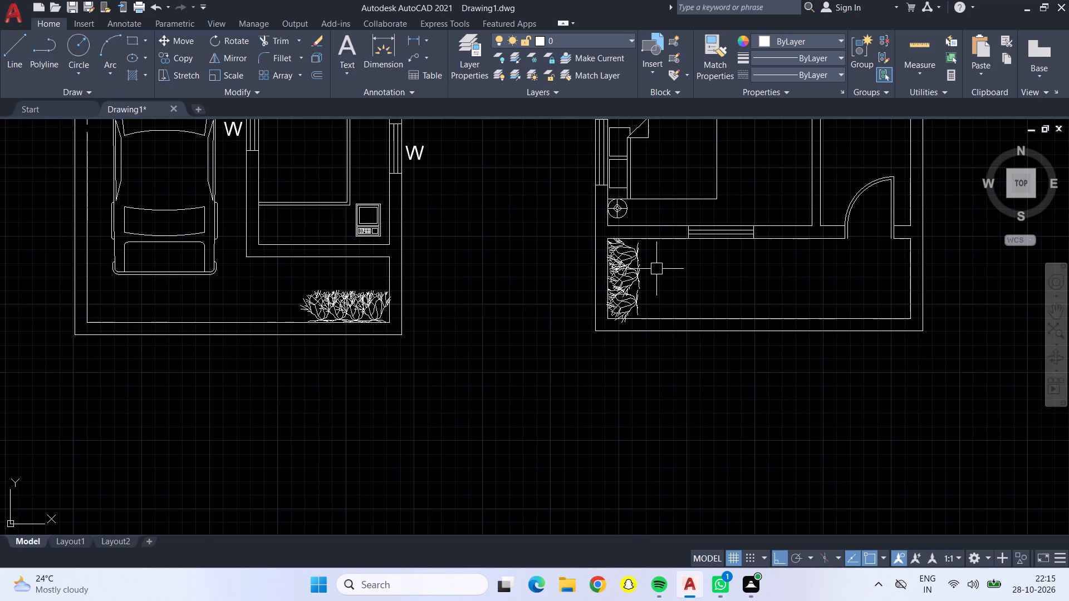
{"action": "middle_click_drag", "start_coordinate": [734, 271], "coordinate": [522, 310]}
{"action": "scroll", "coordinate": [734, 271], "scroll_direction": "down", "scroll_amount": 1}
{"action": "middle_click_drag", "start_coordinate": [609, 203], "coordinate": [609, 312]}
{"action": "left_click", "coordinate": [573, 266]}
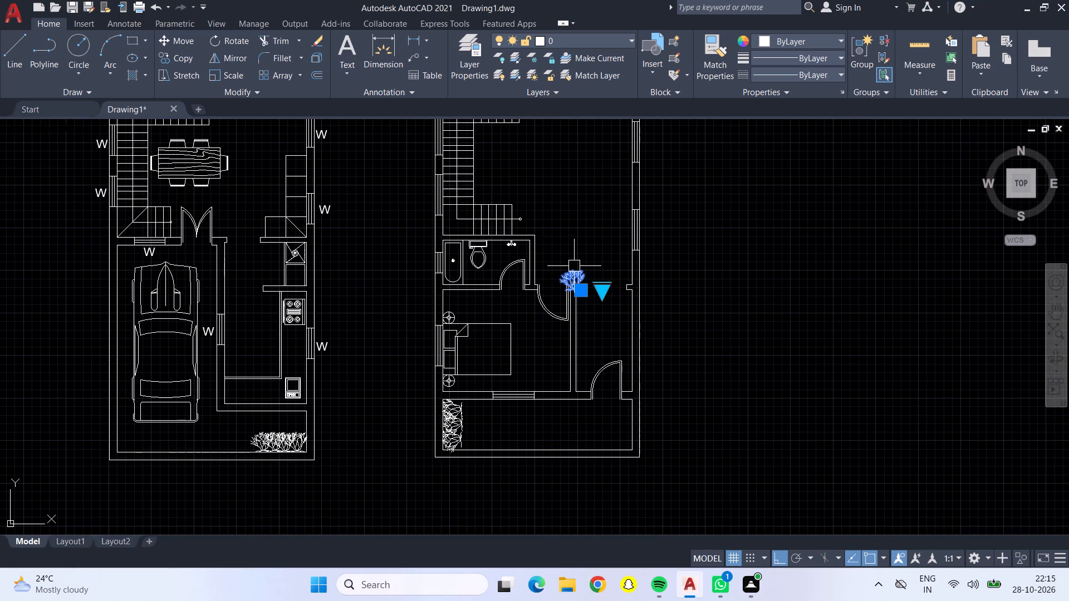
{"action": "key", "text": "Delete"}
Delete the spare bathtub outside the west wall of the furnished plan.
{"action": "scroll", "coordinate": [574, 274], "scroll_direction": "down", "scroll_amount": 1}
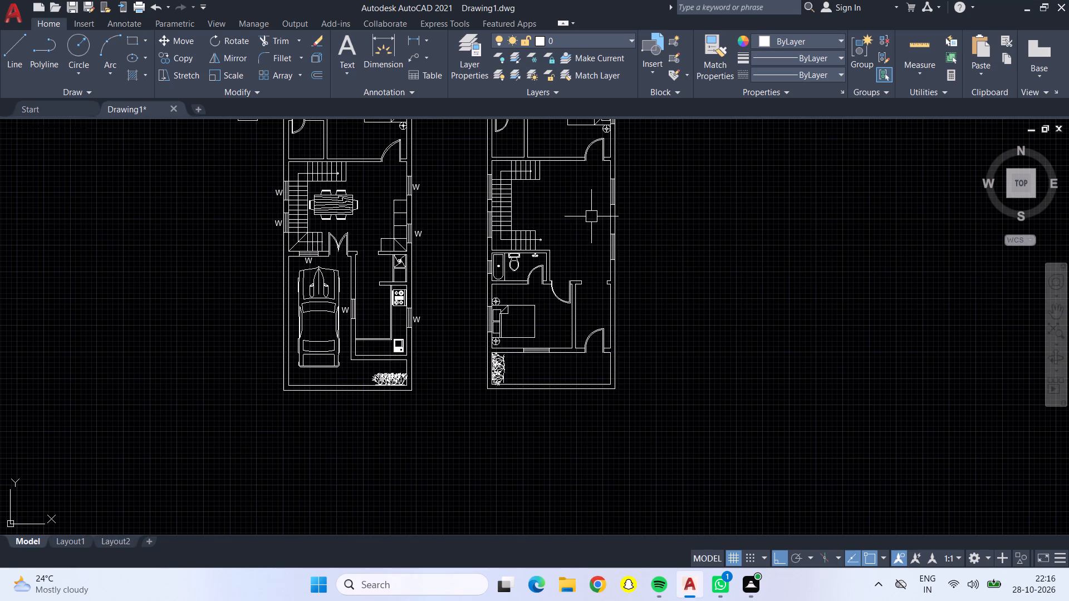
{"action": "middle_click_drag", "start_coordinate": [590, 216], "coordinate": [591, 321]}
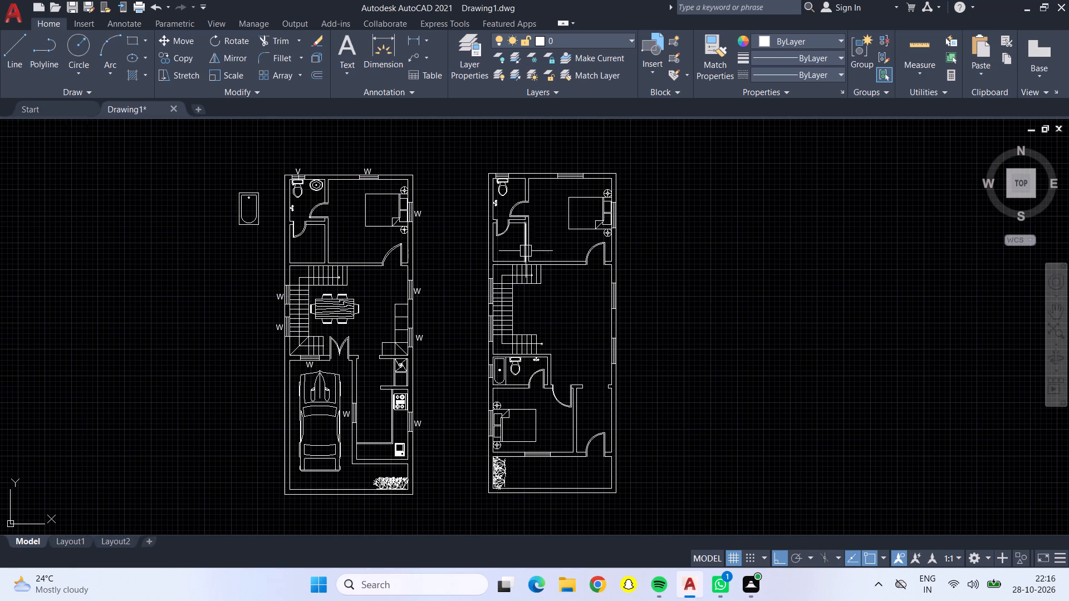
{"action": "left_click", "coordinate": [224, 175]}
{"action": "left_click", "coordinate": [269, 237]}
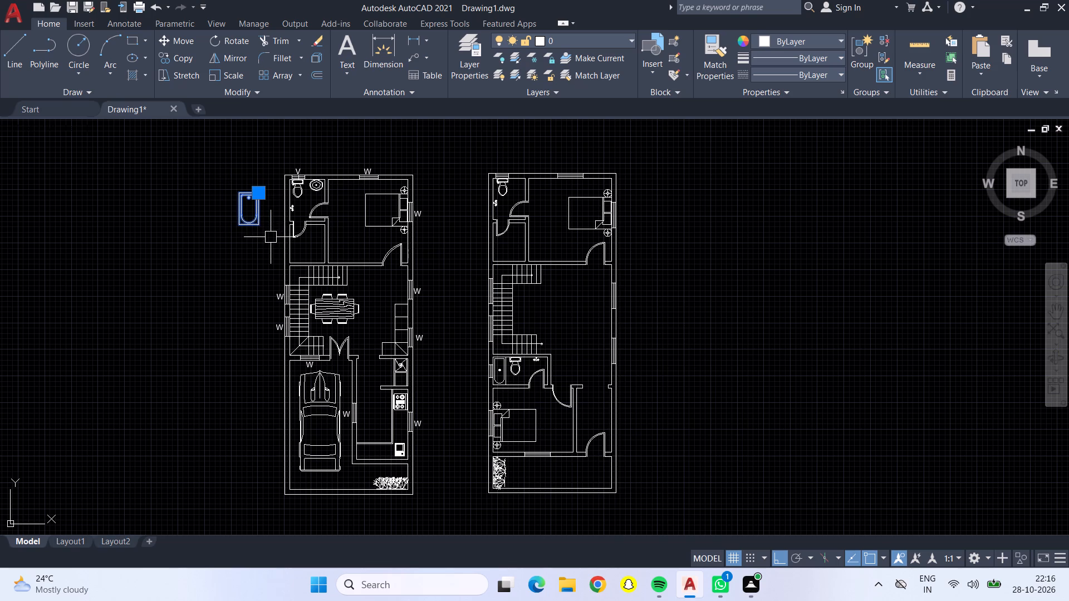
{"action": "key", "text": "Delete"}
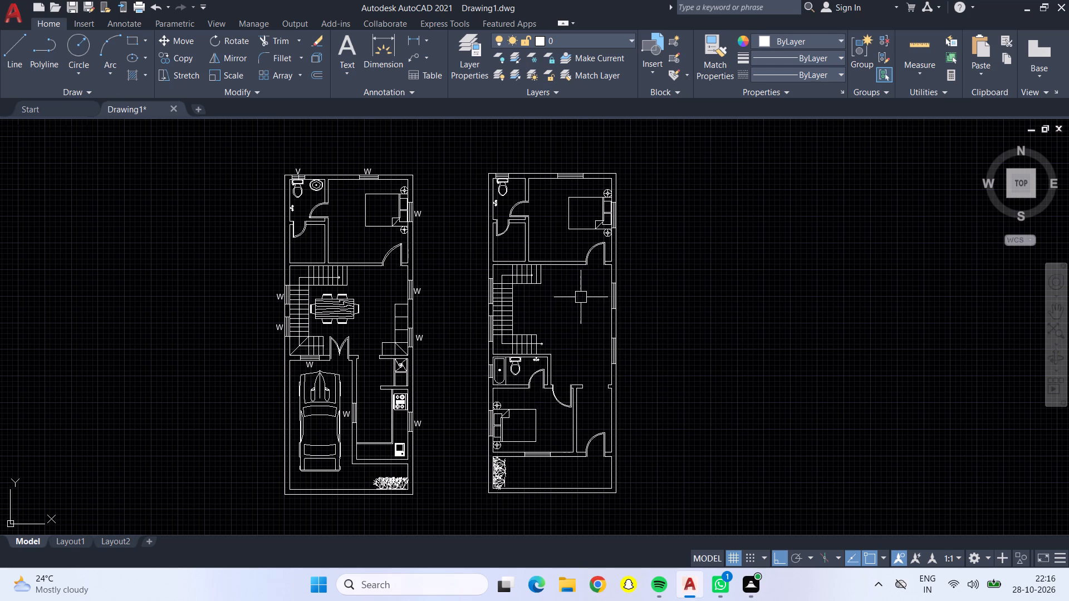
Offset the inner south wall line of the second floor's north bedroom 2'5" into the room.
{"action": "middle_click_drag", "start_coordinate": [561, 311], "coordinate": [568, 285]}
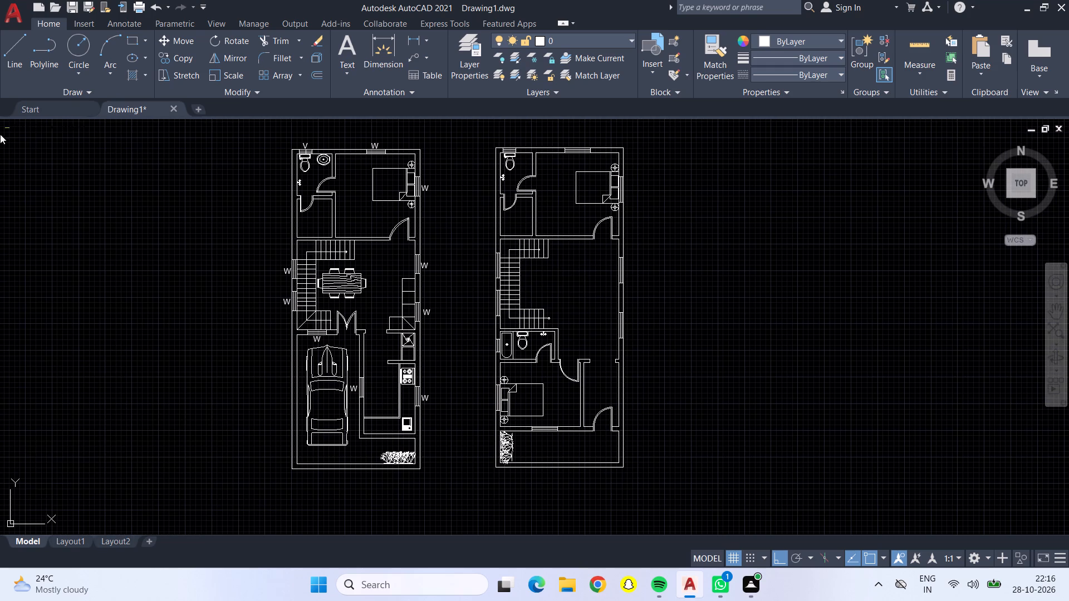
{"action": "scroll", "coordinate": [615, 222], "scroll_direction": "up", "scroll_amount": 2}
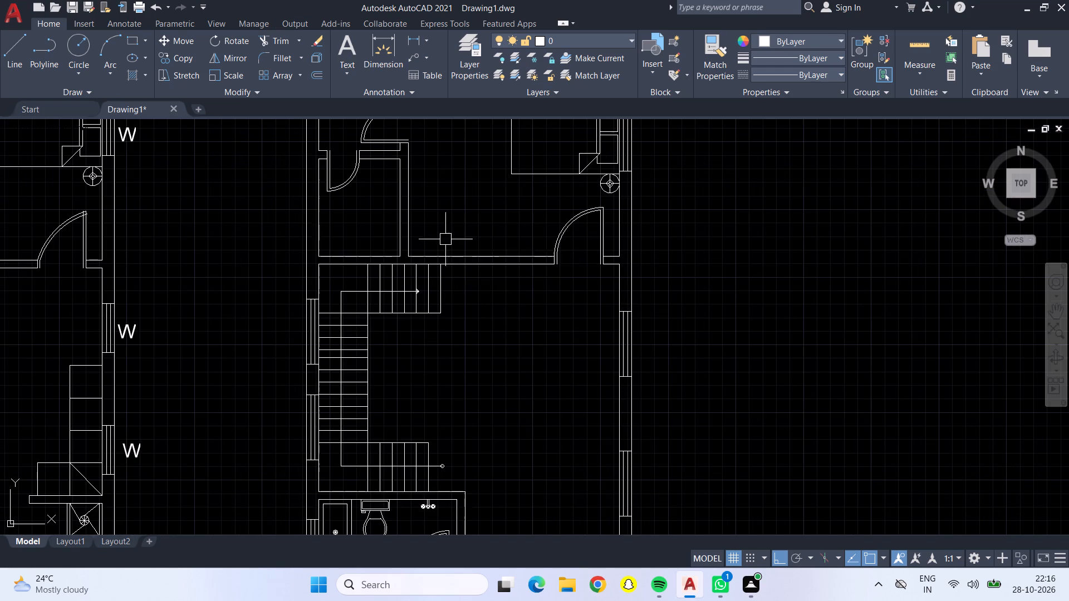
{"action": "scroll", "coordinate": [457, 196], "scroll_direction": "up", "scroll_amount": 2}
{"action": "middle_click_drag", "start_coordinate": [457, 196], "coordinate": [373, 287]}
{"action": "key", "text": "o"}
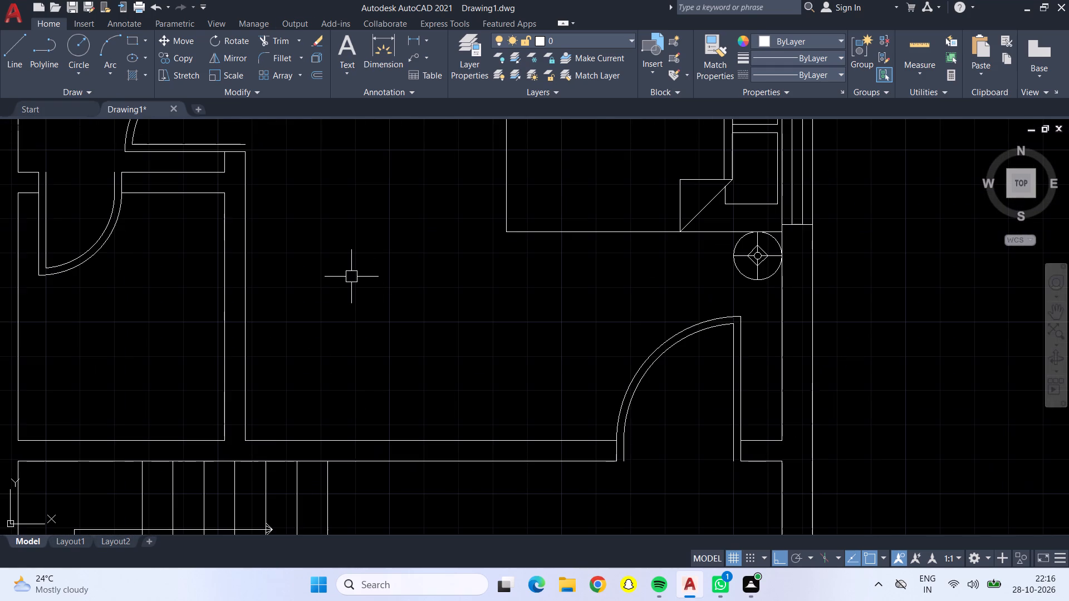
{"action": "key", "text": "Return"}
{"action": "type", "text": "2'"}
{"action": "type", "text": "5\""}
{"action": "key", "text": "Return"}
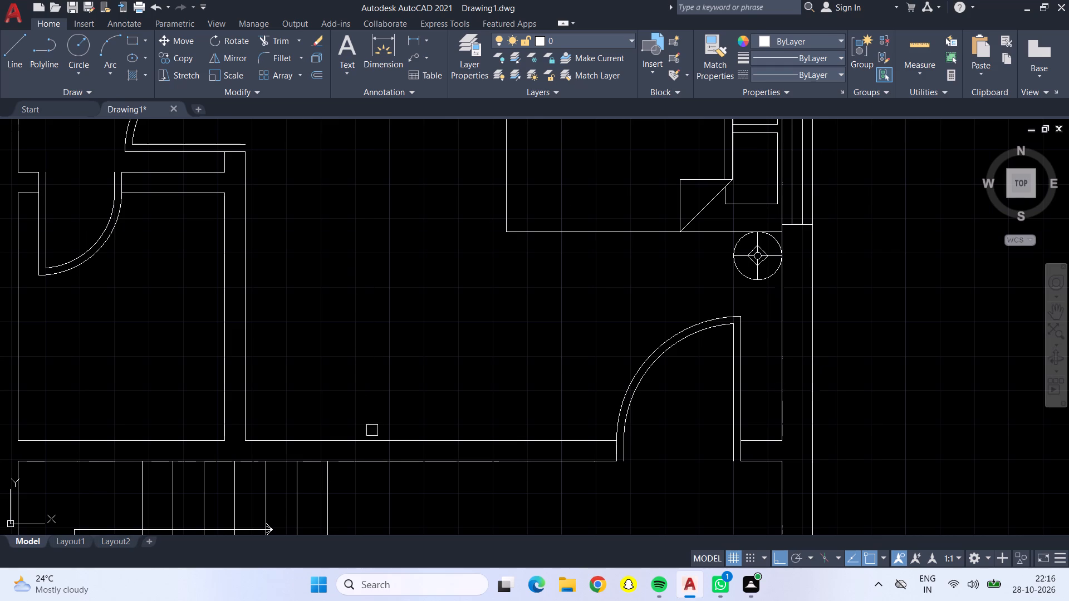
{"action": "left_click", "coordinate": [372, 440]}
{"action": "left_click", "coordinate": [370, 392]}
Close the offset strip with a vertical line down to the wall, just west of the bedroom door, and trim the overhang beyond it.
{"action": "left_click", "coordinate": [13, 53]}
{"action": "left_click", "coordinate": [559, 345]}
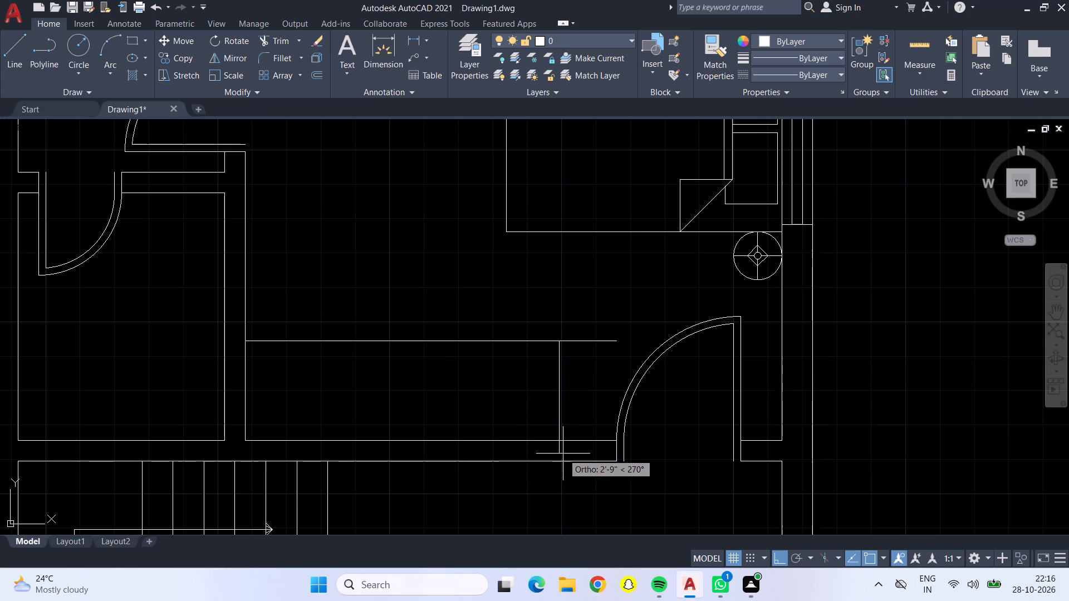
{"action": "left_click", "coordinate": [559, 441]}
{"action": "key", "text": "Return"}
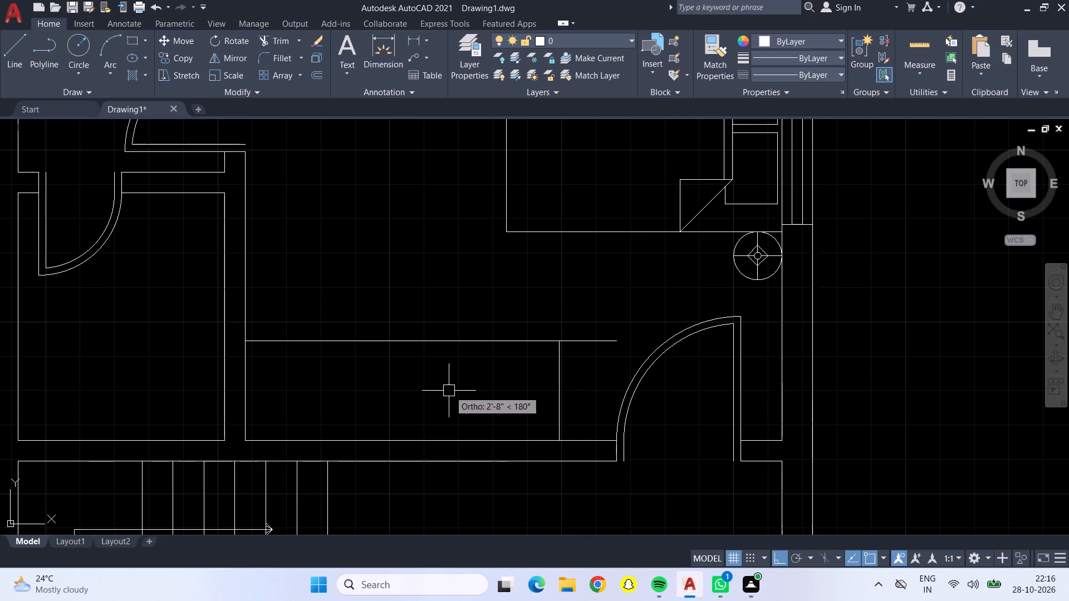
{"action": "left_click", "coordinate": [290, 38]}
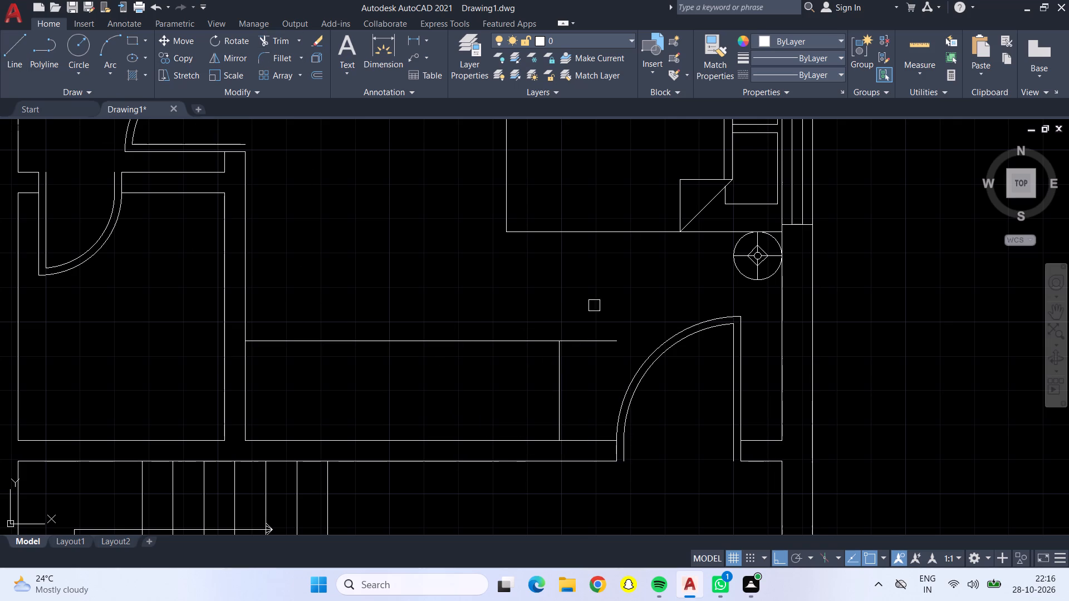
{"action": "left_click_drag", "start_coordinate": [606, 344], "coordinate": [601, 349]}
{"action": "key", "text": "Escape"}
Offset the strip's east end line westward at 4" spacing to make five successive parallel lines.
{"action": "type", "text": "o4"}
{"action": "key", "text": "Escape"}
{"action": "key", "text": "o"}
{"action": "key", "text": "Return"}
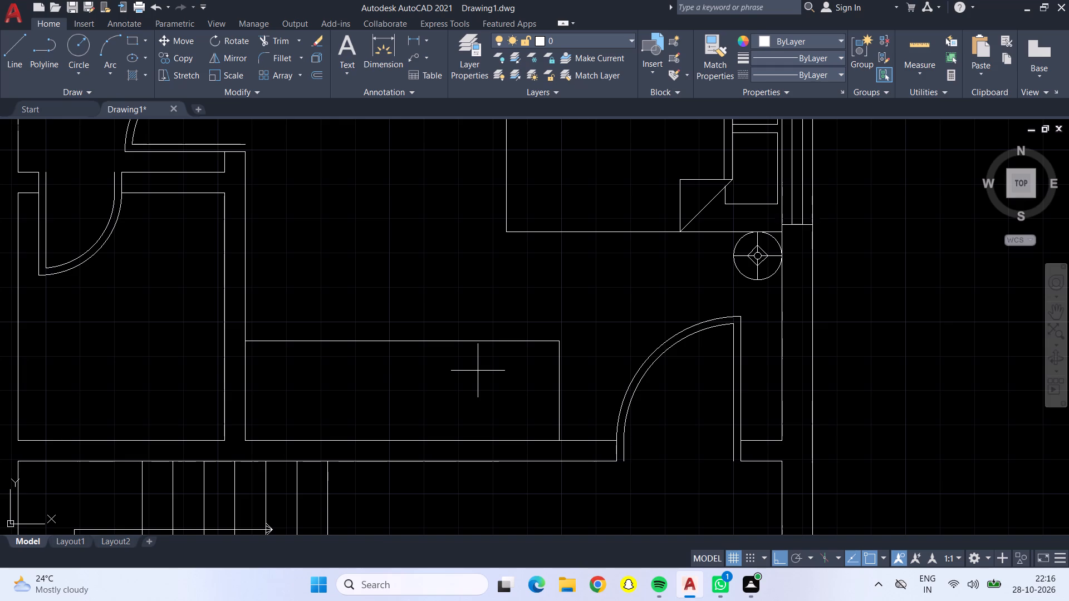
{"action": "type", "text": "4\""}
{"action": "key", "text": "Return"}
{"action": "left_click", "coordinate": [562, 389]}
{"action": "left_click_drag", "start_coordinate": [493, 364], "coordinate": [497, 369]}
{"action": "left_click", "coordinate": [545, 392]}
{"action": "left_click", "coordinate": [485, 378]}
{"action": "left_click", "coordinate": [532, 403]}
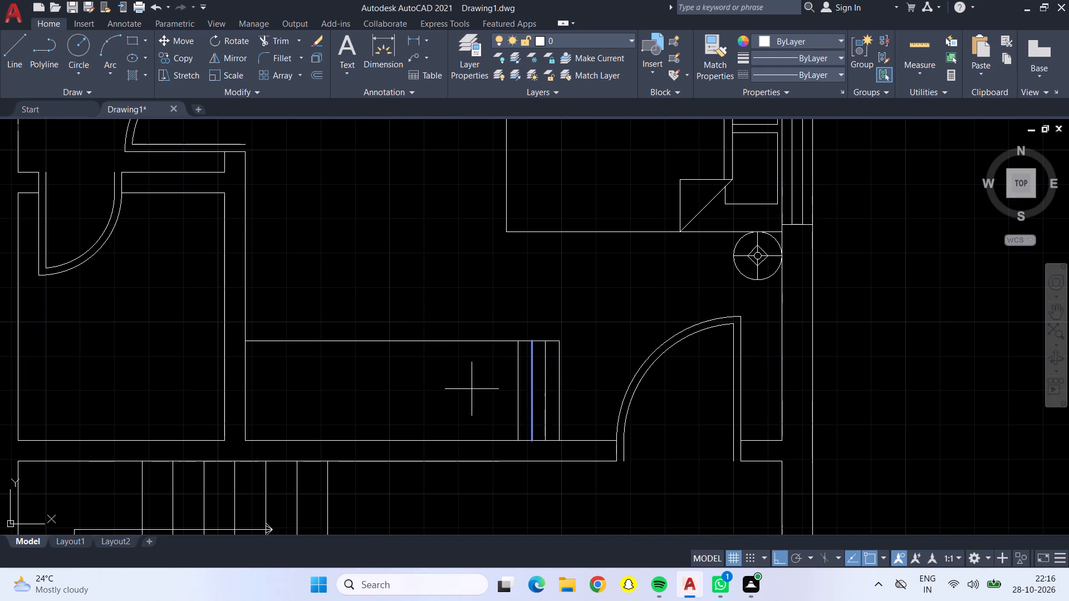
{"action": "left_click", "coordinate": [462, 389]}
{"action": "left_click_drag", "start_coordinate": [517, 408], "coordinate": [491, 396]}
{"action": "left_click_drag", "start_coordinate": [467, 379], "coordinate": [478, 383]}
{"action": "left_click_drag", "start_coordinate": [505, 395], "coordinate": [492, 390]}
{"action": "left_click_drag", "start_coordinate": [460, 376], "coordinate": [463, 377]}
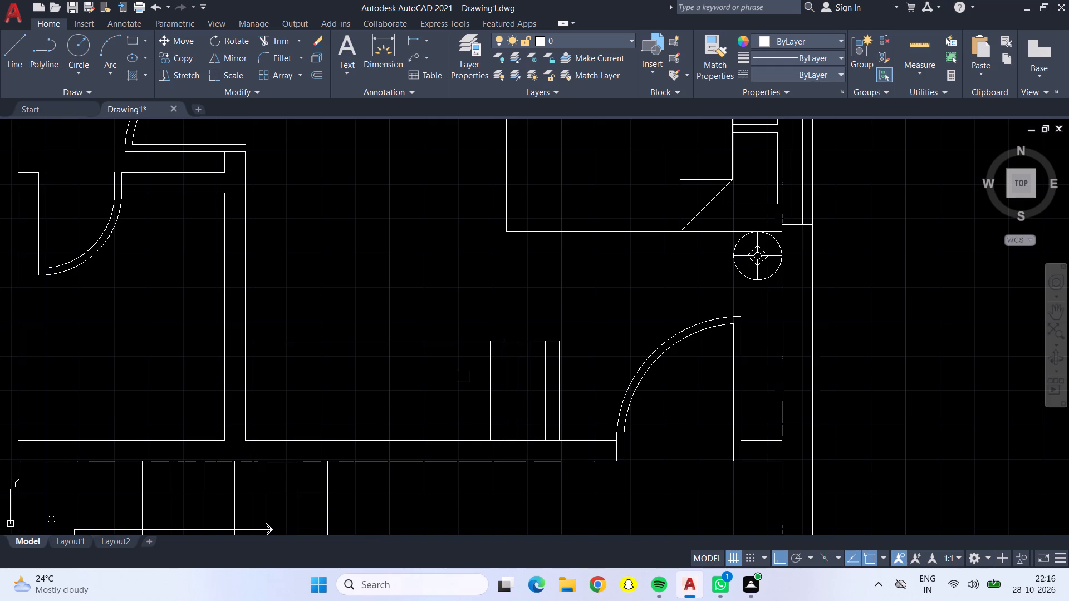
Add four more parallel lines to the strip, each offset 4" west of the previous one.
{"action": "left_click_drag", "start_coordinate": [463, 377], "coordinate": [475, 385]}
{"action": "left_click_drag", "start_coordinate": [492, 393], "coordinate": [468, 388]}
{"action": "left_click_drag", "start_coordinate": [442, 380], "coordinate": [449, 384]}
{"action": "left_click", "coordinate": [472, 407]}
{"action": "left_click_drag", "start_coordinate": [415, 380], "coordinate": [450, 392]}
{"action": "left_click_drag", "start_coordinate": [465, 398], "coordinate": [453, 394]}
{"action": "left_click_drag", "start_coordinate": [429, 383], "coordinate": [435, 385]}
{"action": "left_click_drag", "start_coordinate": [457, 397], "coordinate": [448, 391]}
{"action": "left_click", "coordinate": [434, 386]}
{"action": "left_click", "coordinate": [445, 400]}
{"action": "left_click_drag", "start_coordinate": [407, 391], "coordinate": [417, 392]}
Add four more parallel lines to the north bedroom strip, each offset 4" west of the previous one.
{"action": "left_click_drag", "start_coordinate": [434, 404], "coordinate": [410, 393]}
{"action": "left_click", "coordinate": [403, 390]}
{"action": "left_click_drag", "start_coordinate": [428, 400], "coordinate": [409, 390]}
{"action": "left_click", "coordinate": [388, 380]}
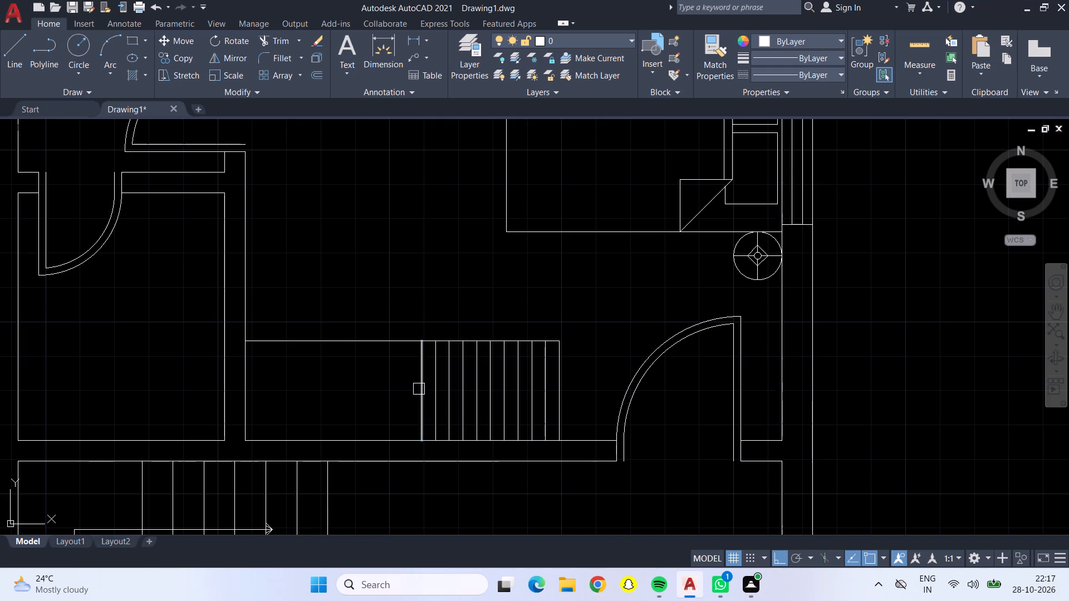
{"action": "left_click", "coordinate": [422, 390]}
{"action": "left_click", "coordinate": [408, 388]}
{"action": "left_click", "coordinate": [409, 388]}
{"action": "left_click", "coordinate": [385, 382]}
{"action": "left_click_drag", "start_coordinate": [398, 393], "coordinate": [391, 393]}
{"action": "left_click", "coordinate": [370, 383]}
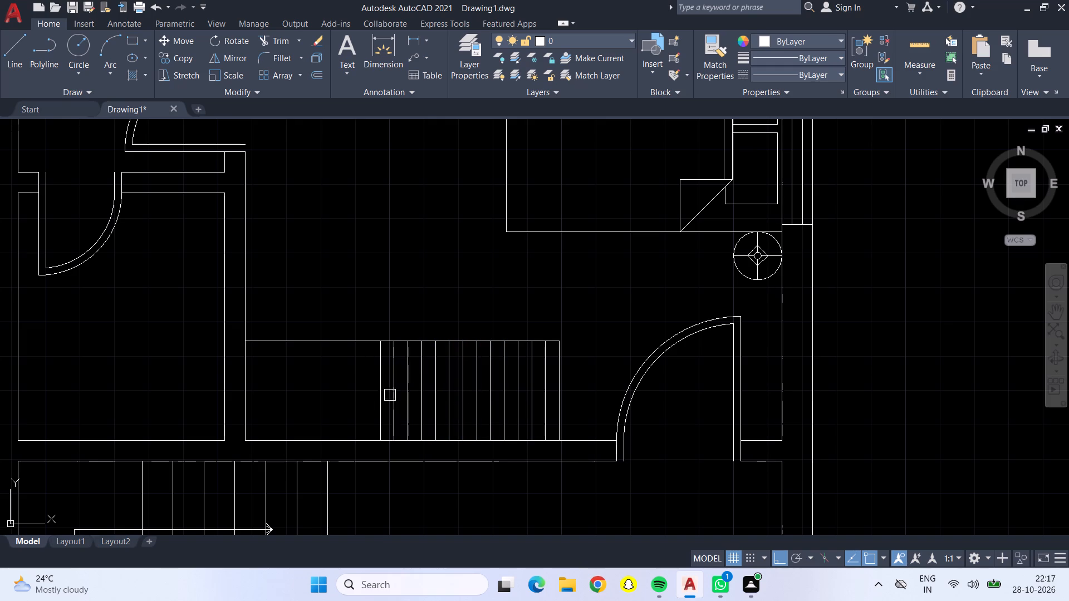
Continue the north bedroom strip with five more parallel lines, each offset 4" farther west.
{"action": "left_click_drag", "start_coordinate": [393, 397], "coordinate": [380, 391]}
{"action": "left_click", "coordinate": [365, 381]}
{"action": "left_click_drag", "start_coordinate": [377, 394], "coordinate": [372, 390]}
{"action": "left_click_drag", "start_coordinate": [354, 382], "coordinate": [367, 390]}
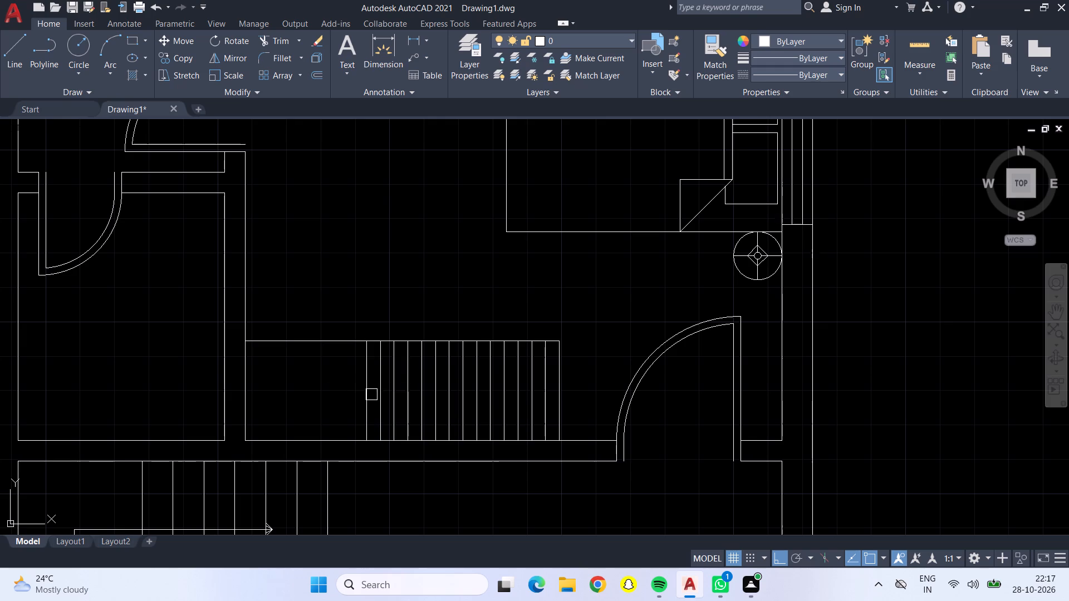
{"action": "left_click", "coordinate": [367, 393]}
{"action": "left_click", "coordinate": [351, 385]}
{"action": "left_click", "coordinate": [354, 385]}
{"action": "left_click", "coordinate": [328, 371]}
{"action": "left_click", "coordinate": [342, 385]}
{"action": "left_click", "coordinate": [327, 379]}
{"action": "left_click_drag", "start_coordinate": [327, 379], "coordinate": [314, 378]}
{"action": "left_click", "coordinate": [296, 375]}
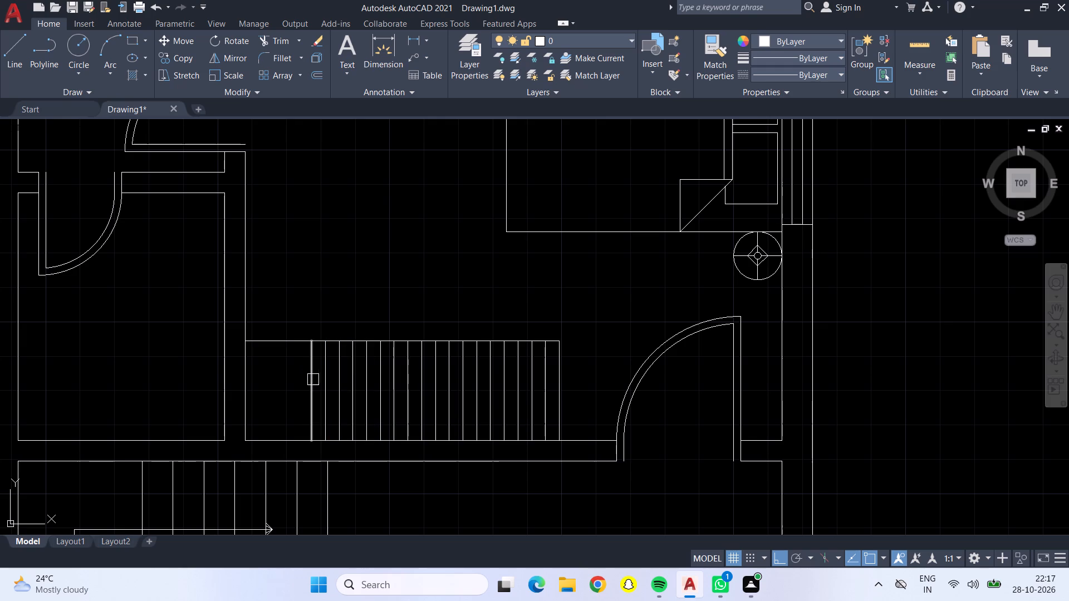
Fill the remaining west end of the north bedroom strip with four more lines at 4" spacing up to the wall.
{"action": "left_click", "coordinate": [312, 380]}
{"action": "left_click", "coordinate": [305, 376]}
{"action": "left_click", "coordinate": [303, 376]}
{"action": "left_click_drag", "start_coordinate": [310, 384], "coordinate": [297, 379]}
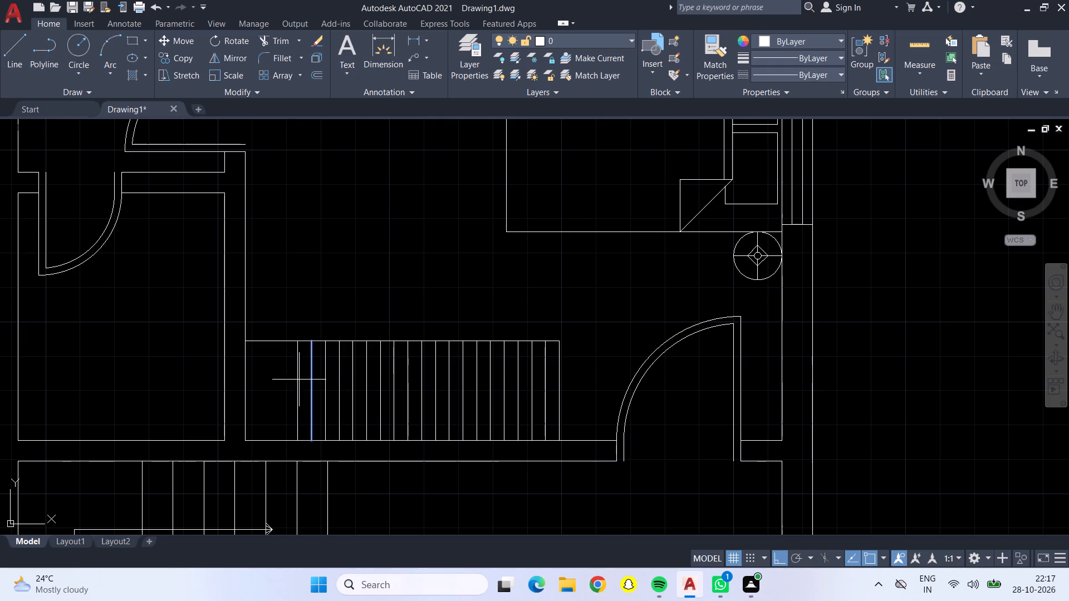
{"action": "left_click_drag", "start_coordinate": [297, 379], "coordinate": [288, 374]}
{"action": "left_click", "coordinate": [287, 373]}
{"action": "left_click", "coordinate": [299, 375]}
{"action": "left_click", "coordinate": [282, 363]}
{"action": "left_click", "coordinate": [283, 361]}
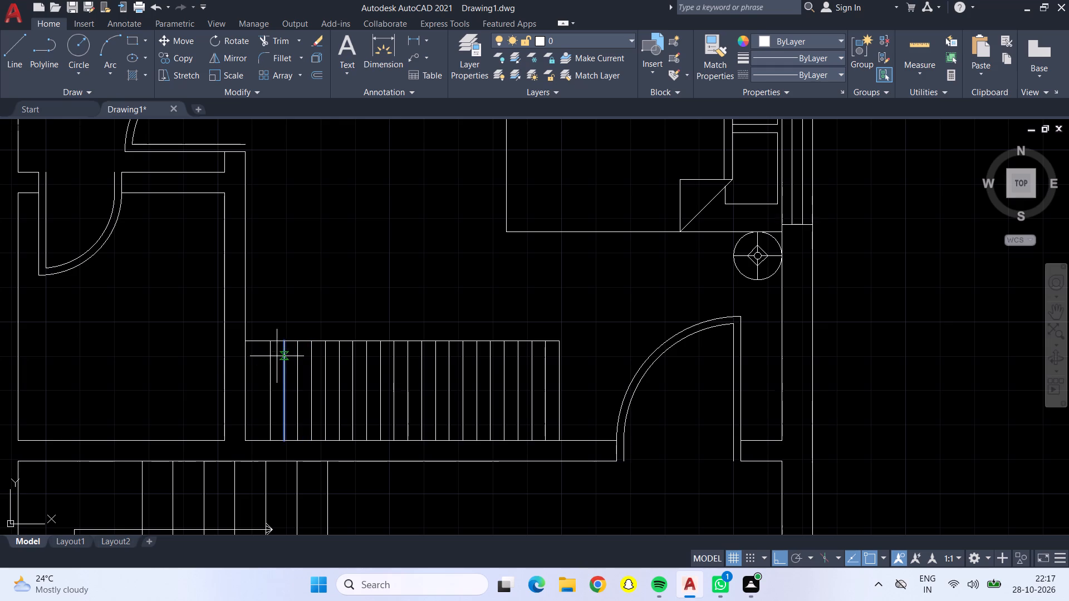
{"action": "left_click", "coordinate": [273, 354]}
{"action": "left_click", "coordinate": [271, 355]}
{"action": "left_click", "coordinate": [249, 351]}
Offset the inner east wall line of the second floor's south bedroom 2'5" westward into the room.
{"action": "scroll", "coordinate": [297, 400], "scroll_direction": "down", "scroll_amount": 2}
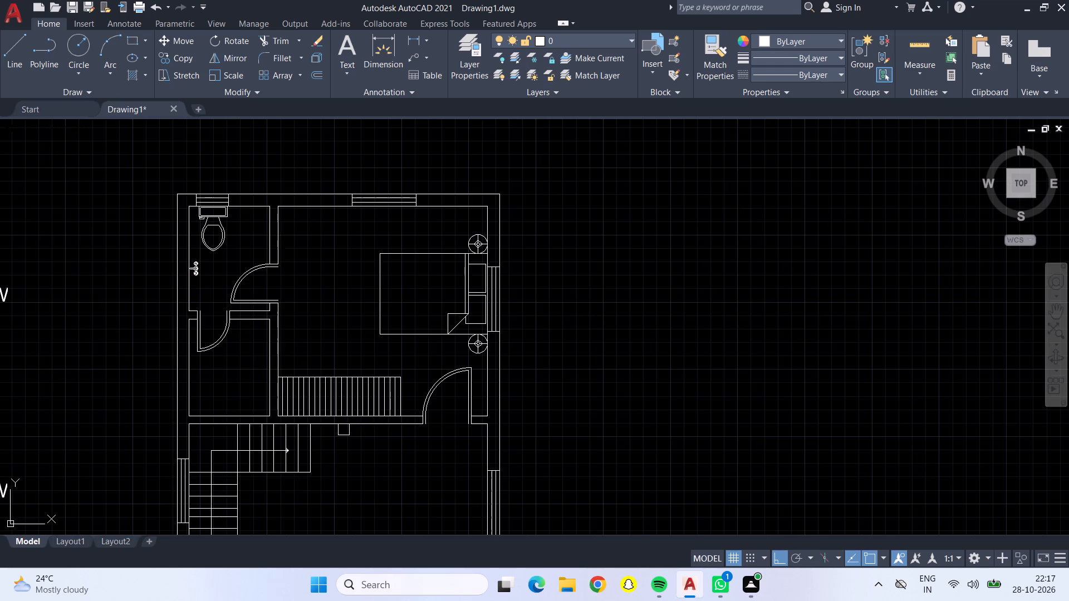
{"action": "scroll", "coordinate": [344, 430], "scroll_direction": "down", "scroll_amount": 1}
{"action": "middle_click_drag", "start_coordinate": [355, 441], "coordinate": [380, 340]}
{"action": "middle_click_drag", "start_coordinate": [382, 395], "coordinate": [375, 291]}
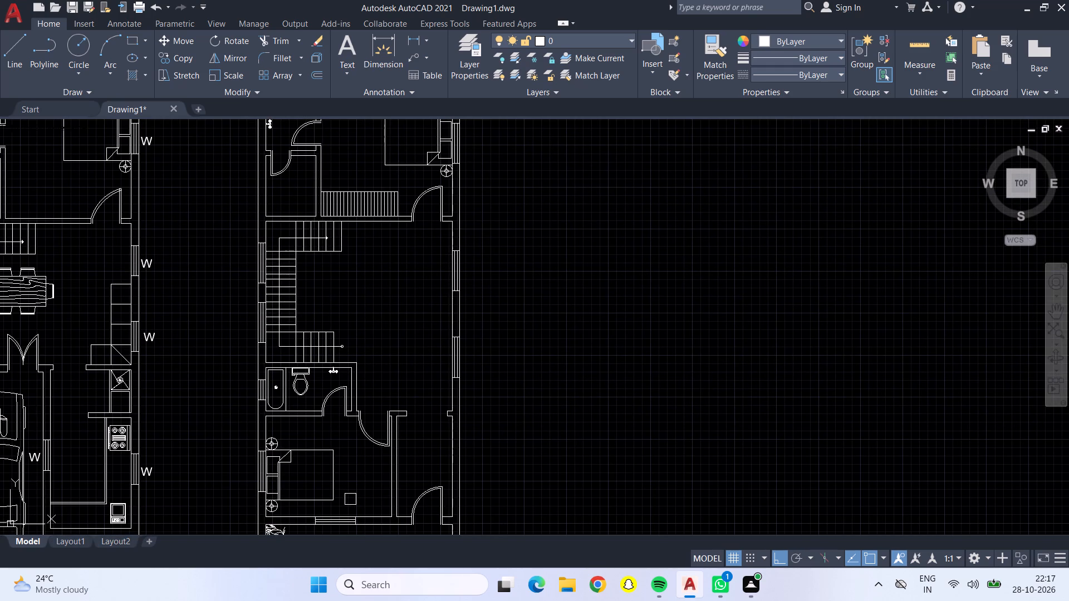
{"action": "scroll", "coordinate": [352, 497], "scroll_direction": "up", "scroll_amount": 1}
{"action": "middle_click_drag", "start_coordinate": [380, 492], "coordinate": [362, 388]}
{"action": "scroll", "coordinate": [365, 388], "scroll_direction": "up", "scroll_amount": 2}
{"action": "scroll", "coordinate": [373, 363], "scroll_direction": "down", "scroll_amount": 1}
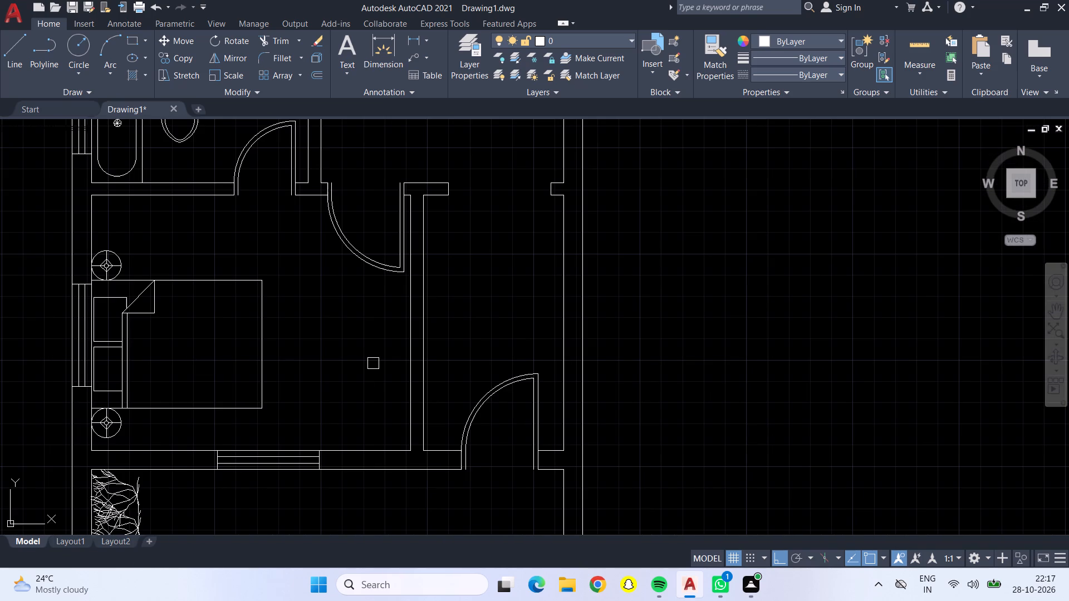
{"action": "key", "text": "Escape"}
{"action": "key", "text": "o"}
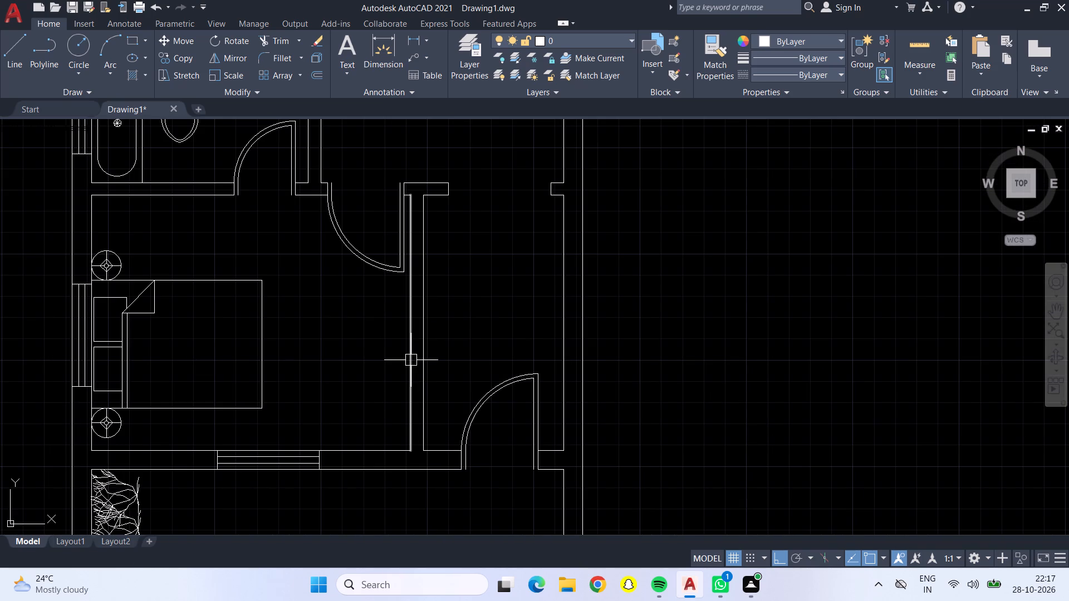
{"action": "key", "text": "Return"}
{"action": "key", "text": "2"}
{"action": "key", "text": "apostrophe"}
{"action": "type", "text": "5\""}
{"action": "key", "text": "Return"}
{"action": "left_click_drag", "start_coordinate": [409, 355], "coordinate": [403, 352]}
{"action": "left_click", "coordinate": [317, 326]}
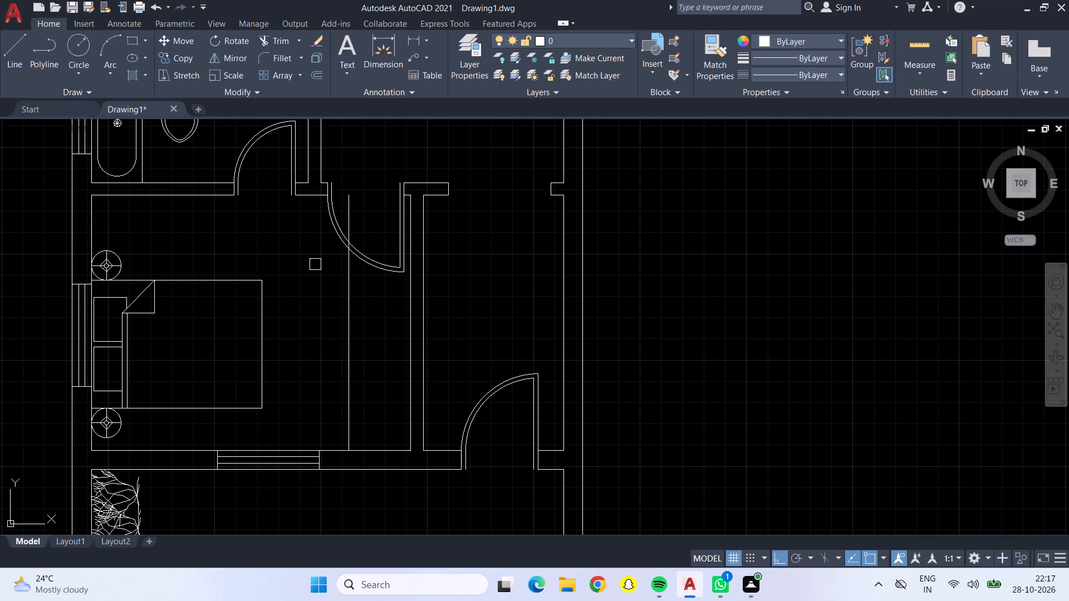
Close the south bedroom strip with a horizontal line to the east wall just below the door, and trim the overhang north of it.
{"action": "left_click", "coordinate": [7, 50]}
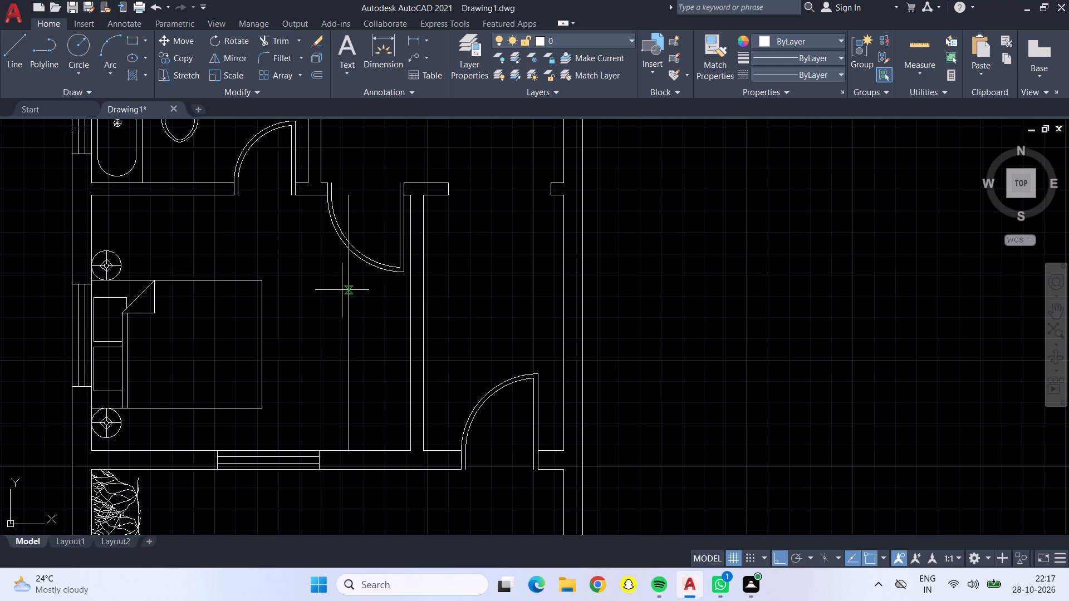
{"action": "left_click", "coordinate": [347, 284]}
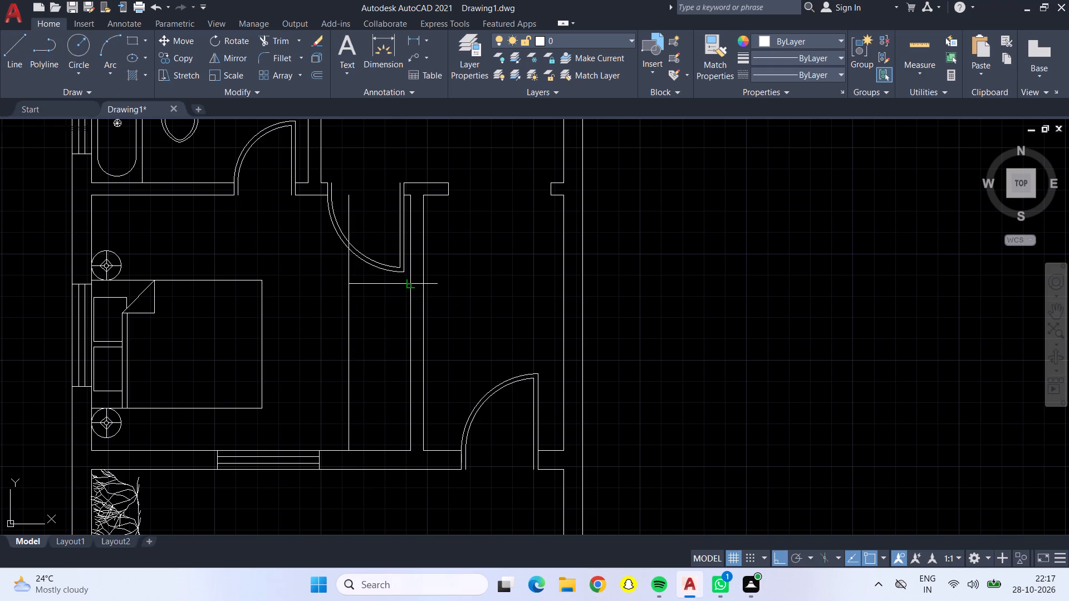
{"action": "left_click", "coordinate": [413, 285]}
{"action": "key", "text": "Return"}
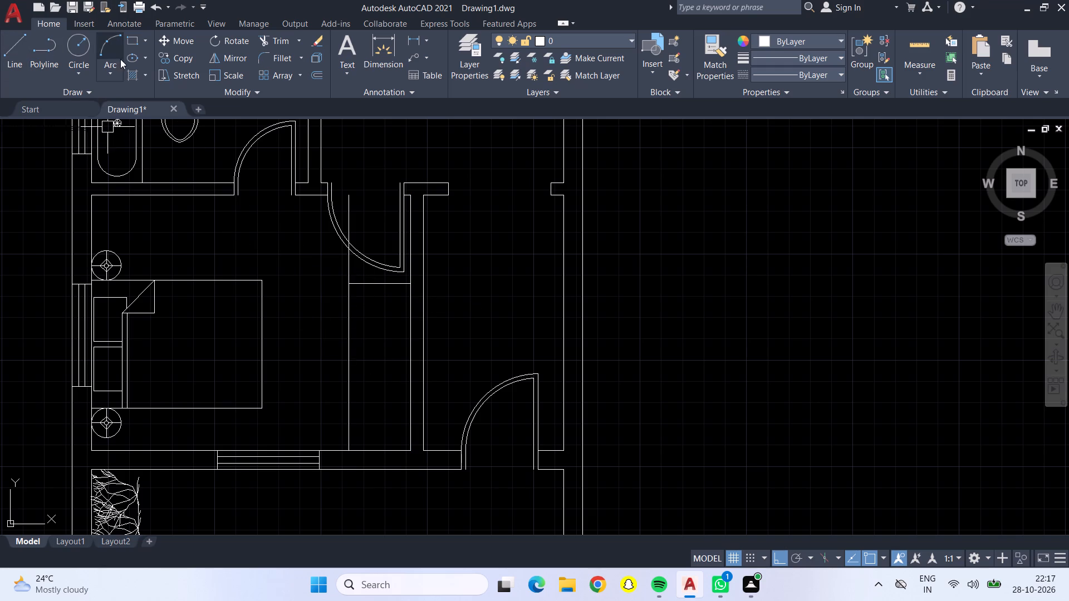
{"action": "left_click", "coordinate": [276, 39]}
{"action": "left_click", "coordinate": [344, 204]}
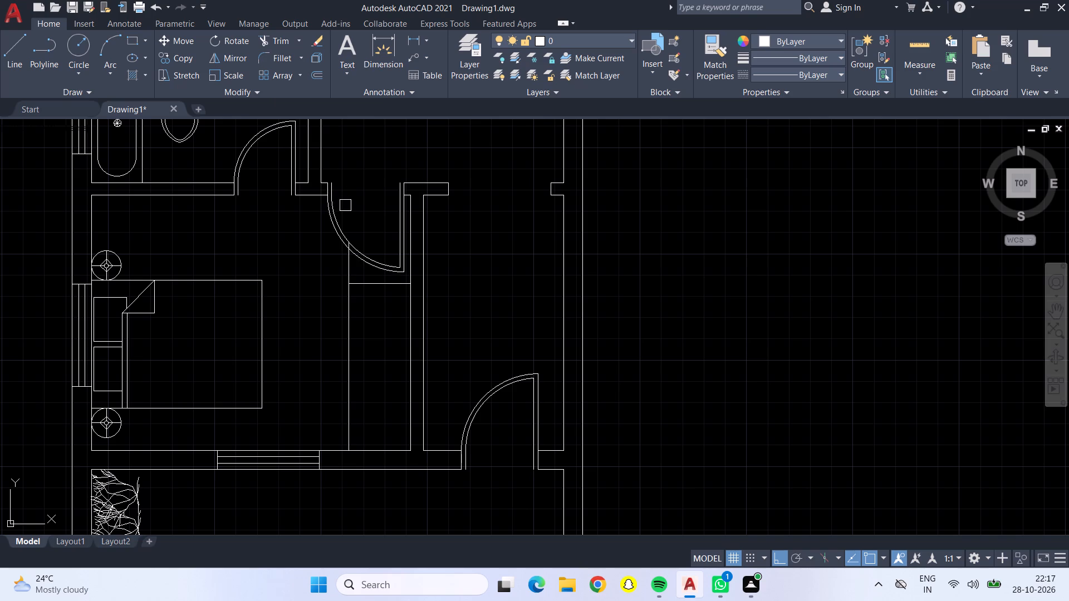
{"action": "left_click", "coordinate": [354, 267]}
{"action": "scroll", "coordinate": [352, 248], "scroll_direction": "up", "scroll_amount": 4}
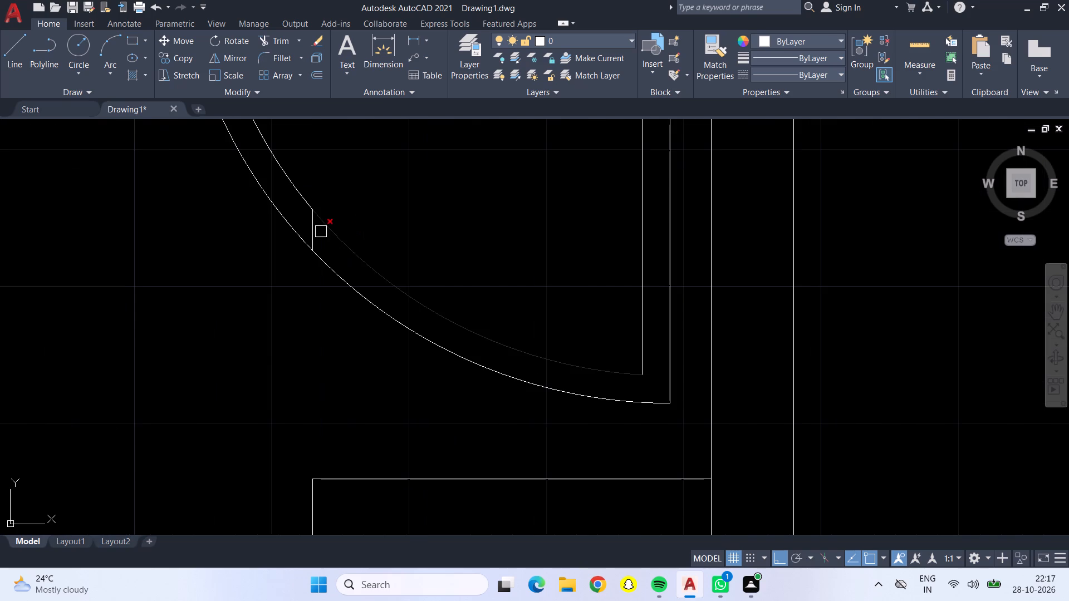
{"action": "left_click", "coordinate": [306, 228]}
{"action": "left_click", "coordinate": [315, 230]}
{"action": "scroll", "coordinate": [321, 230], "scroll_direction": "down", "scroll_amount": 4}
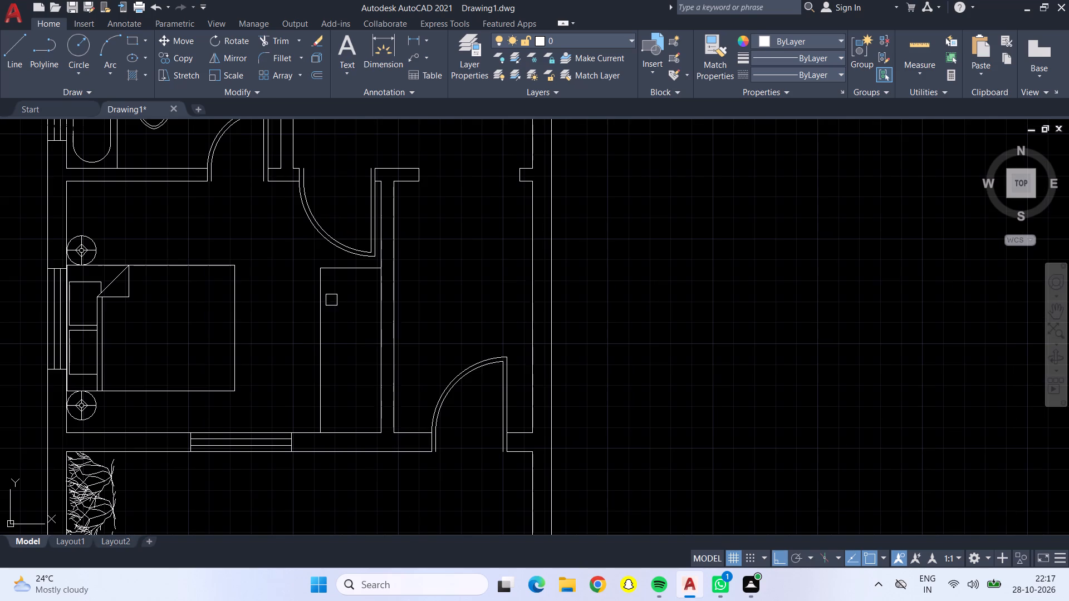
{"action": "key", "text": "Escape"}
Offset the south bedroom strip's north end line southward at 4" spacing to make three successive parallel lines.
{"action": "key", "text": "o"}
{"action": "key", "text": "Return"}
{"action": "type", "text": "4\""}
{"action": "key", "text": "Return"}
{"action": "left_click", "coordinate": [342, 265]}
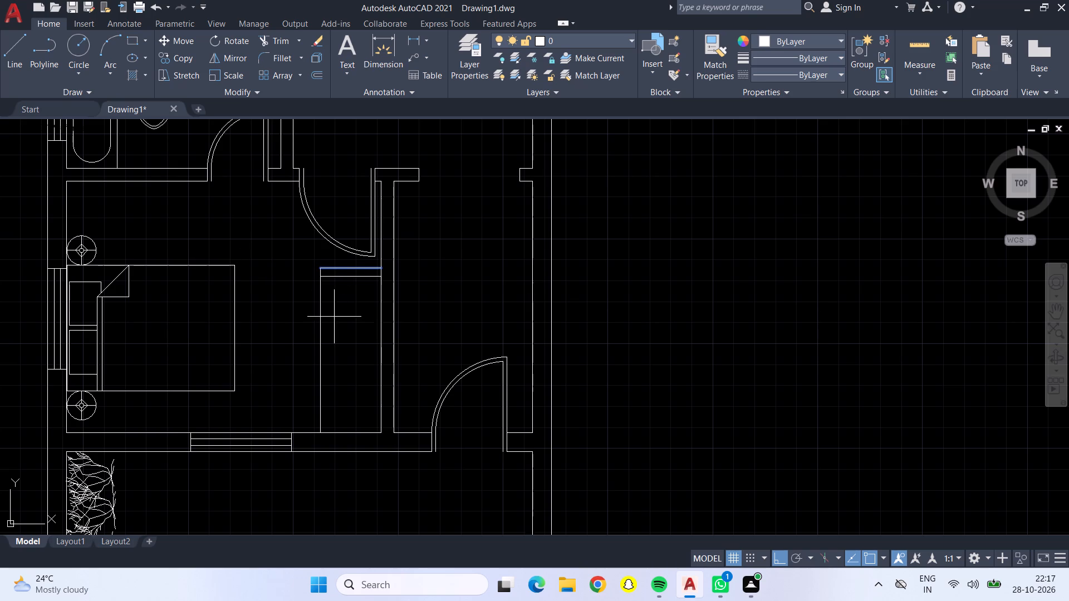
{"action": "left_click", "coordinate": [341, 322]}
{"action": "left_click", "coordinate": [349, 274]}
{"action": "left_click", "coordinate": [342, 313]}
{"action": "left_click_drag", "start_coordinate": [350, 288], "coordinate": [351, 295]}
{"action": "left_click_drag", "start_coordinate": [350, 329], "coordinate": [354, 324]}
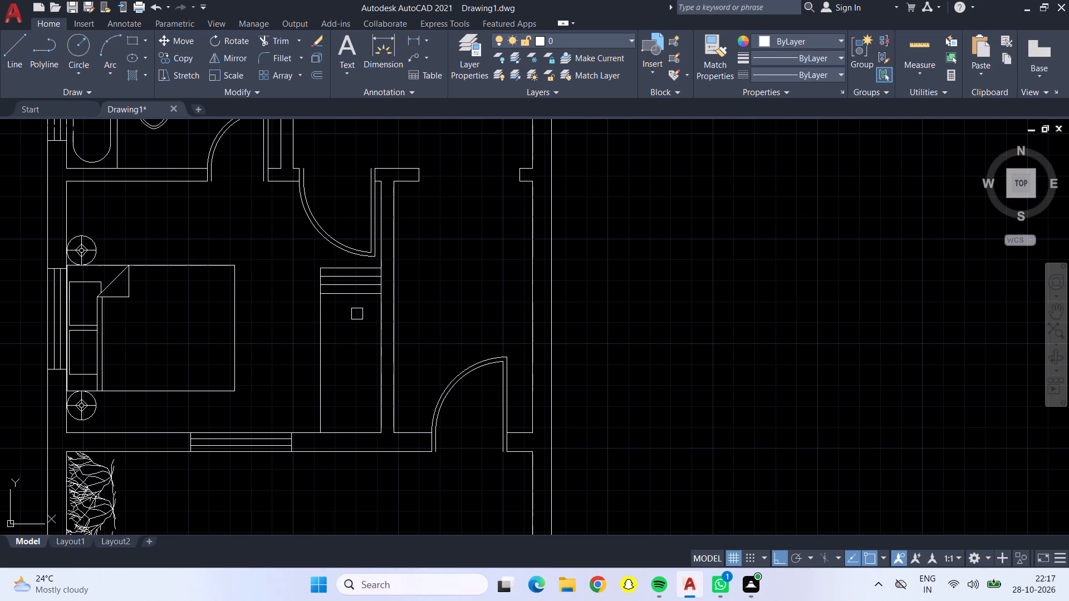
Add five more parallel lines to the south bedroom strip, each offset 4" south of the previous one.
{"action": "left_click_drag", "start_coordinate": [361, 292], "coordinate": [361, 311]}
{"action": "left_click", "coordinate": [356, 335]}
{"action": "left_click_drag", "start_coordinate": [361, 307], "coordinate": [350, 325]}
{"action": "left_click", "coordinate": [345, 339]}
{"action": "left_click_drag", "start_coordinate": [350, 309], "coordinate": [351, 316]}
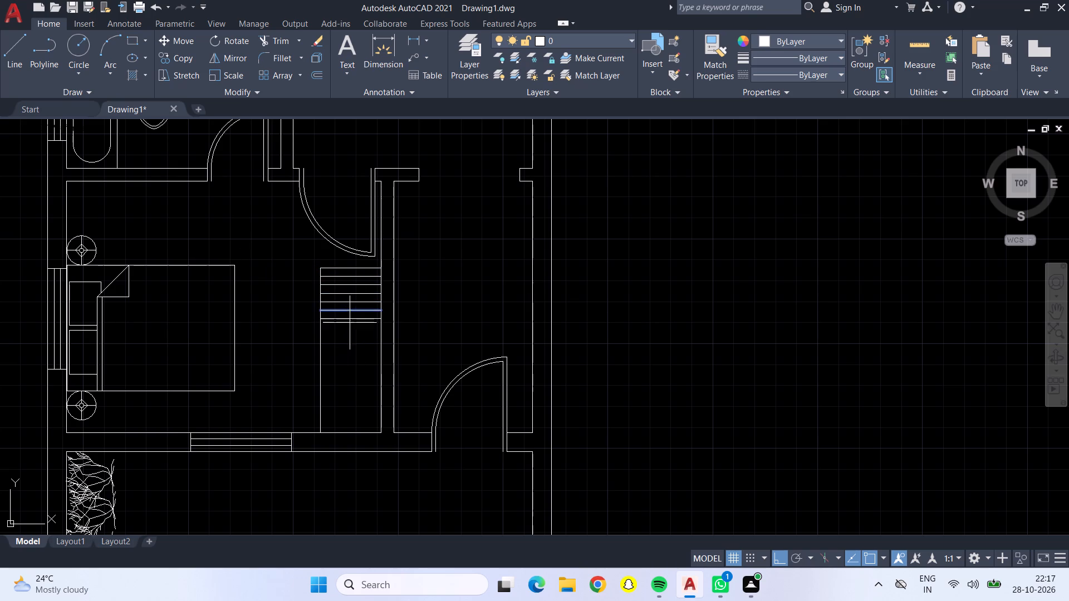
{"action": "left_click", "coordinate": [351, 337]}
{"action": "left_click_drag", "start_coordinate": [352, 323], "coordinate": [351, 337]}
{"action": "left_click", "coordinate": [339, 371]}
{"action": "left_click", "coordinate": [349, 329]}
{"action": "left_click_drag", "start_coordinate": [340, 371], "coordinate": [343, 364]}
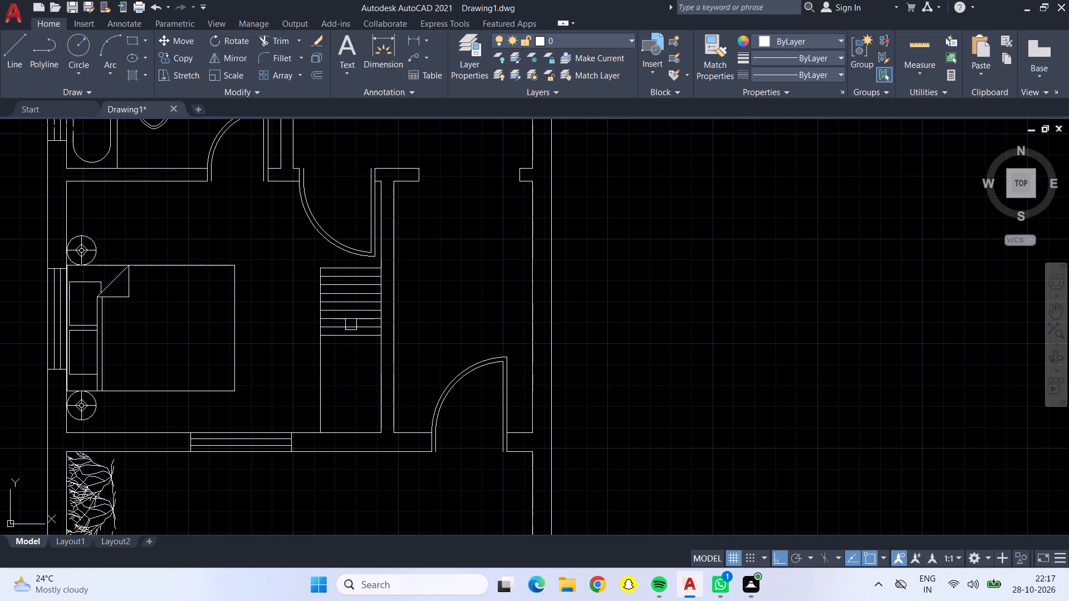
Continue the south bedroom strip with four more parallel lines, each offset 4" farther south.
{"action": "left_click", "coordinate": [352, 323]}
{"action": "left_click", "coordinate": [344, 351]}
{"action": "left_click_drag", "start_coordinate": [345, 333], "coordinate": [345, 339]}
{"action": "left_click", "coordinate": [337, 359]}
{"action": "left_click_drag", "start_coordinate": [342, 346], "coordinate": [339, 362]}
{"action": "left_click", "coordinate": [334, 375]}
{"action": "left_click", "coordinate": [340, 358]}
{"action": "left_click", "coordinate": [340, 363]}
{"action": "left_click_drag", "start_coordinate": [340, 361], "coordinate": [336, 374]}
{"action": "left_click", "coordinate": [335, 376]}
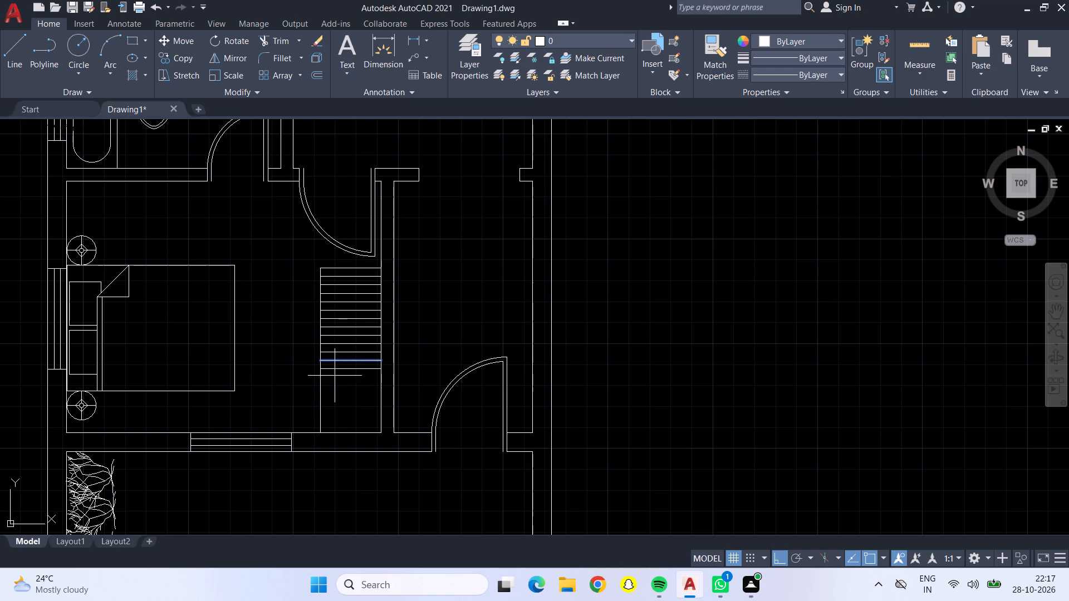
Fill the rest of the south bedroom strip with parallel lines at 4" spacing down to the south wall.
{"action": "left_click_drag", "start_coordinate": [337, 368], "coordinate": [335, 380]}
{"action": "left_click", "coordinate": [331, 387]}
{"action": "left_click_drag", "start_coordinate": [331, 381], "coordinate": [331, 396]}
{"action": "double_click", "coordinate": [333, 387]}
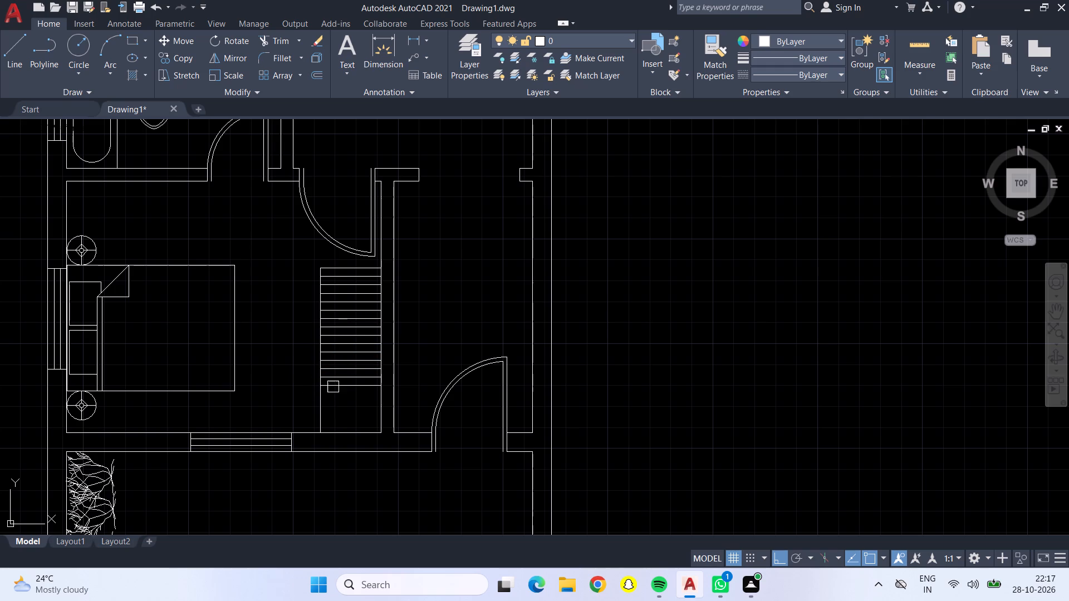
{"action": "left_click", "coordinate": [327, 405]}
{"action": "left_click", "coordinate": [334, 389]}
{"action": "left_click", "coordinate": [337, 395]}
{"action": "left_click", "coordinate": [337, 396]}
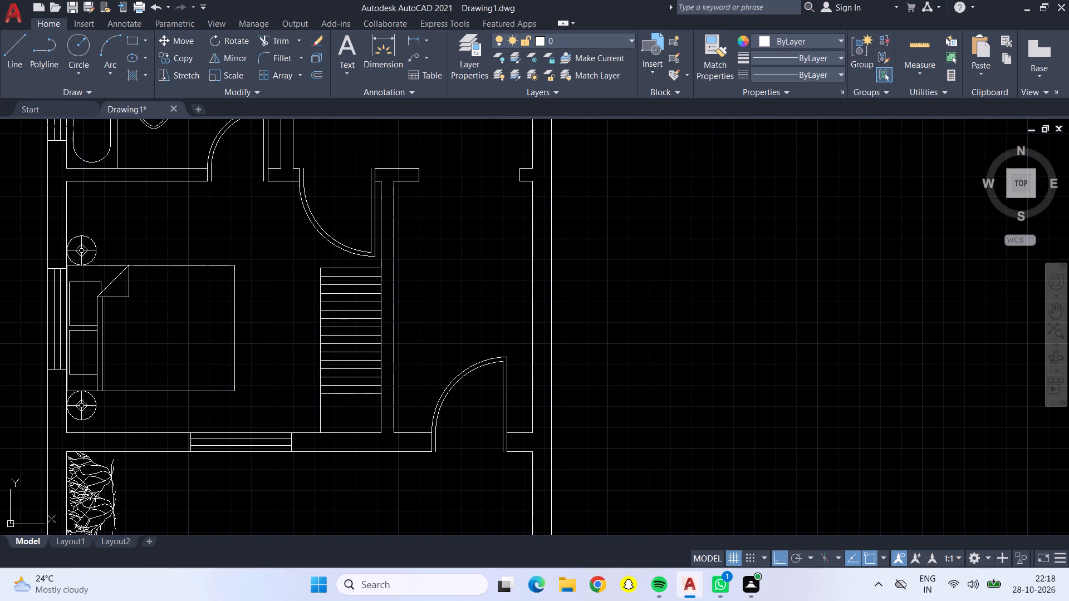
{"action": "left_click", "coordinate": [333, 416]}
{"action": "left_click", "coordinate": [337, 404]}
{"action": "left_click", "coordinate": [337, 414]}
{"action": "left_click", "coordinate": [337, 413]}
{"action": "left_click", "coordinate": [329, 441]}
{"action": "scroll", "coordinate": [318, 339], "scroll_direction": "down", "scroll_amount": 1}
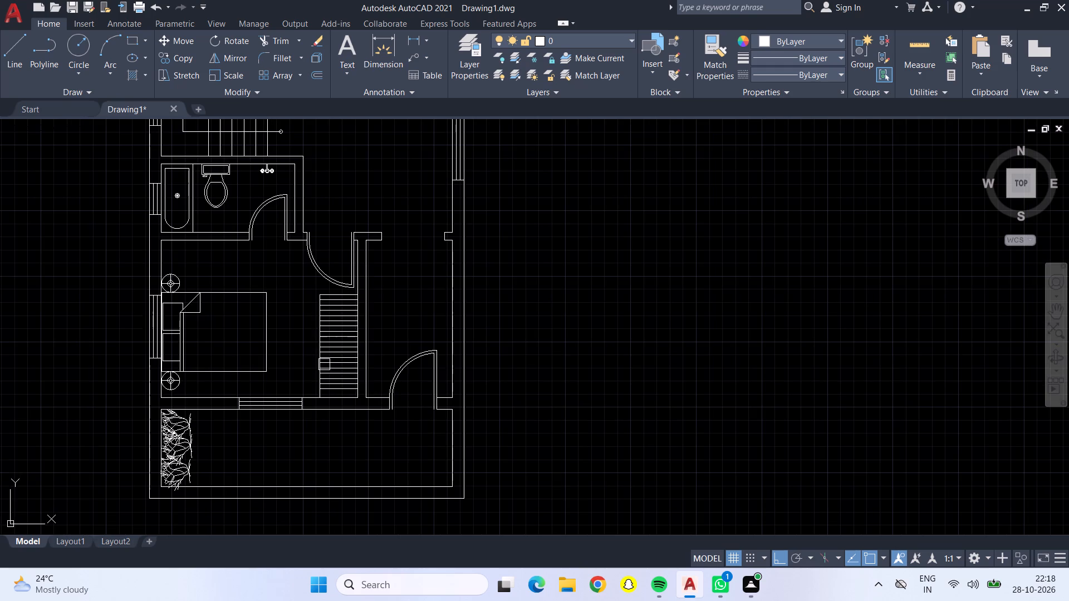
{"action": "key", "text": "Escape"}
Offset the inner line of the north bedroom's south wall 2'5" northward in the floor plan with the parked car.
{"action": "scroll", "coordinate": [410, 263], "scroll_direction": "down", "scroll_amount": 2}
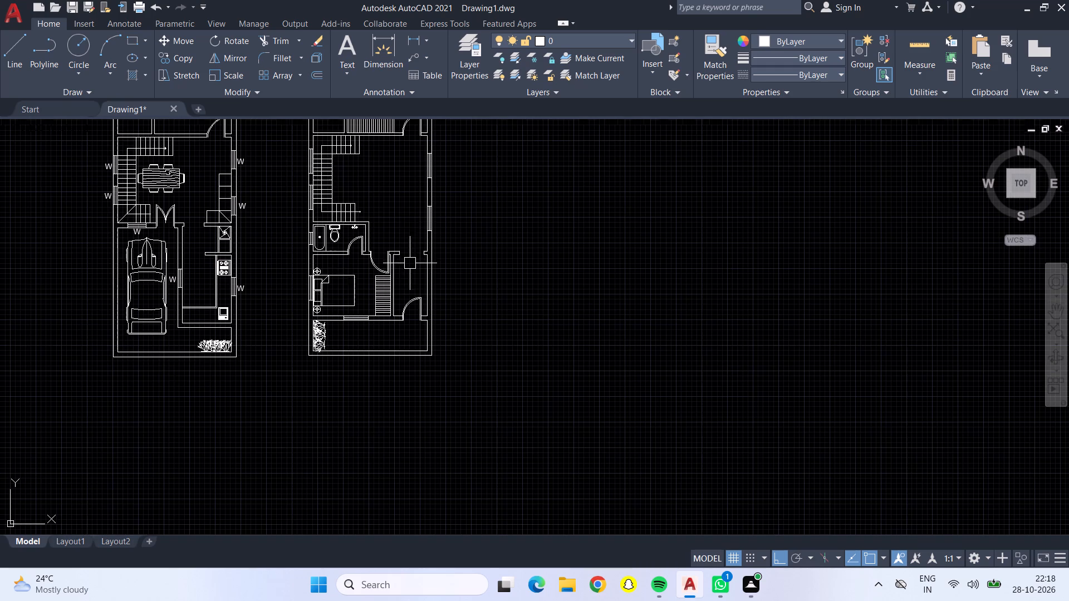
{"action": "middle_click_drag", "start_coordinate": [394, 213], "coordinate": [484, 309]}
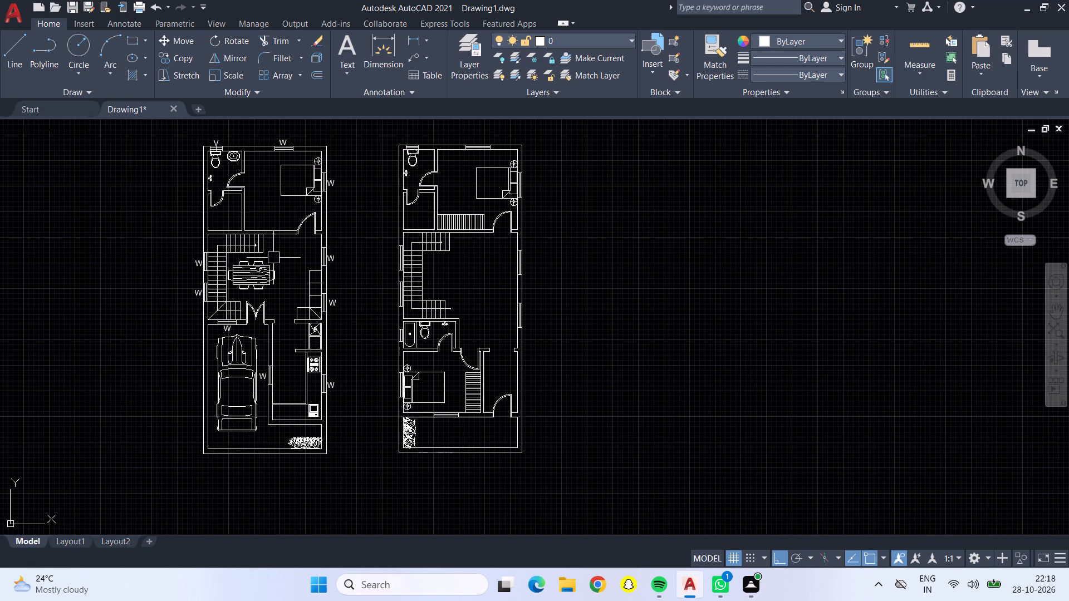
{"action": "scroll", "coordinate": [278, 204], "scroll_direction": "up", "scroll_amount": 2}
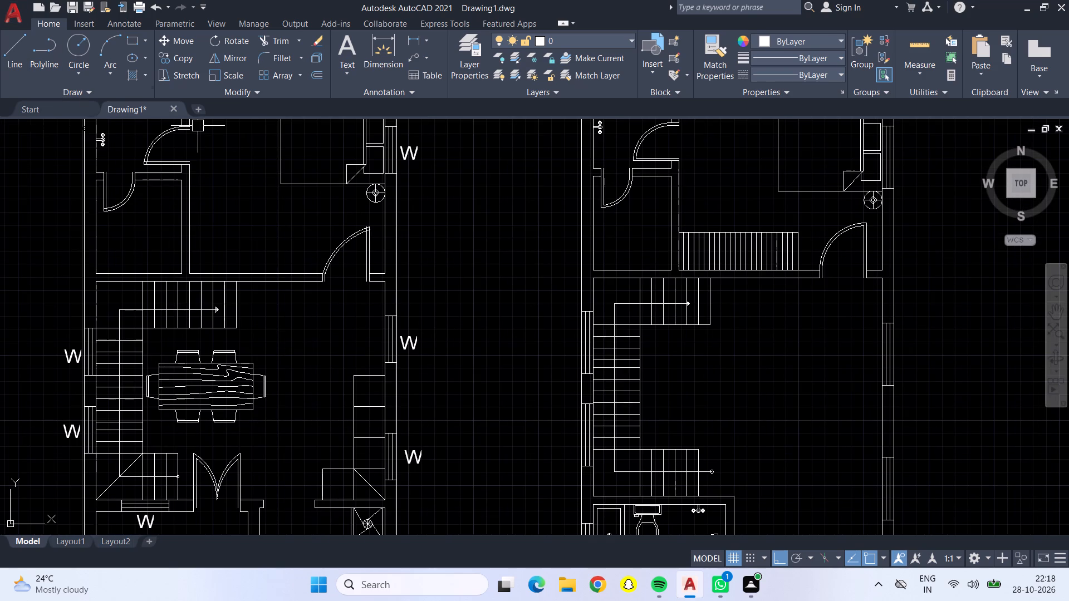
{"action": "key", "text": "o"}
{"action": "key", "text": "Return"}
{"action": "type", "text": "2'"}
{"action": "type", "text": "5\""}
{"action": "key", "text": "Return"}
{"action": "left_click_drag", "start_coordinate": [266, 273], "coordinate": [263, 265]}
{"action": "left_click_drag", "start_coordinate": [257, 196], "coordinate": [262, 204]}
Draw a vertical line from the offset line down to the bedroom's south wall, closing the strip just west of the door.
{"action": "left_click", "coordinate": [19, 58]}
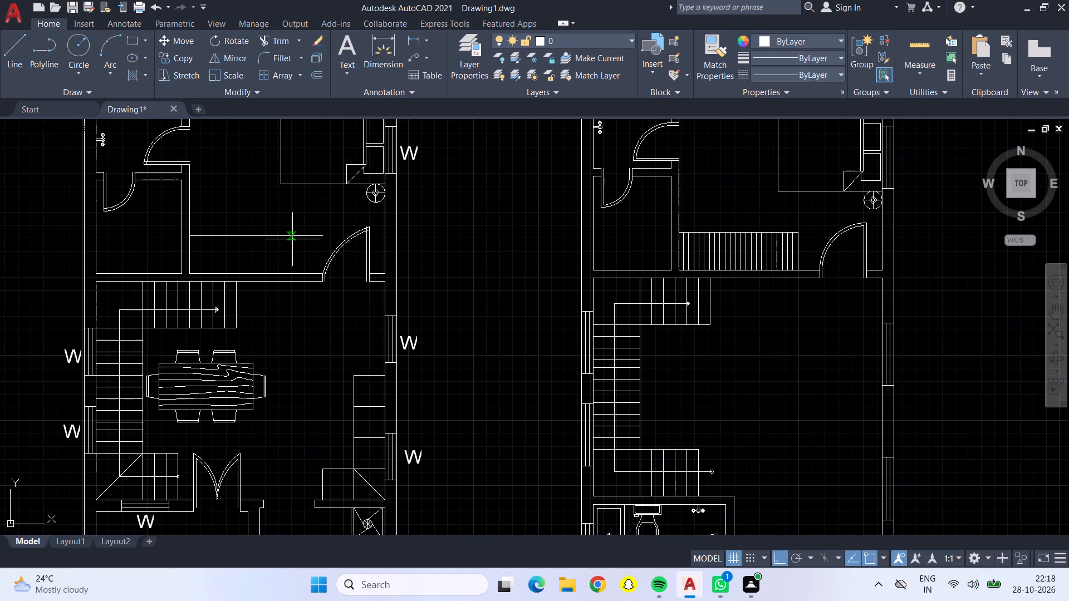
{"action": "left_click", "coordinate": [294, 237]}
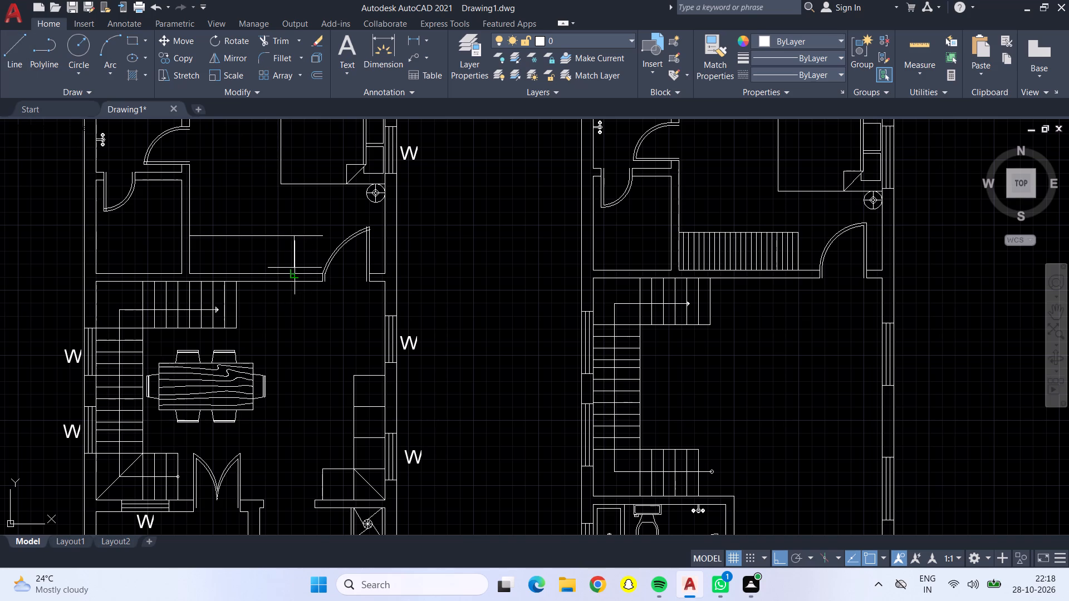
{"action": "left_click", "coordinate": [294, 274]}
{"action": "key", "text": "Return"}
Trim the offset line's excess east of the strip's closing line.
{"action": "left_click", "coordinate": [279, 28]}
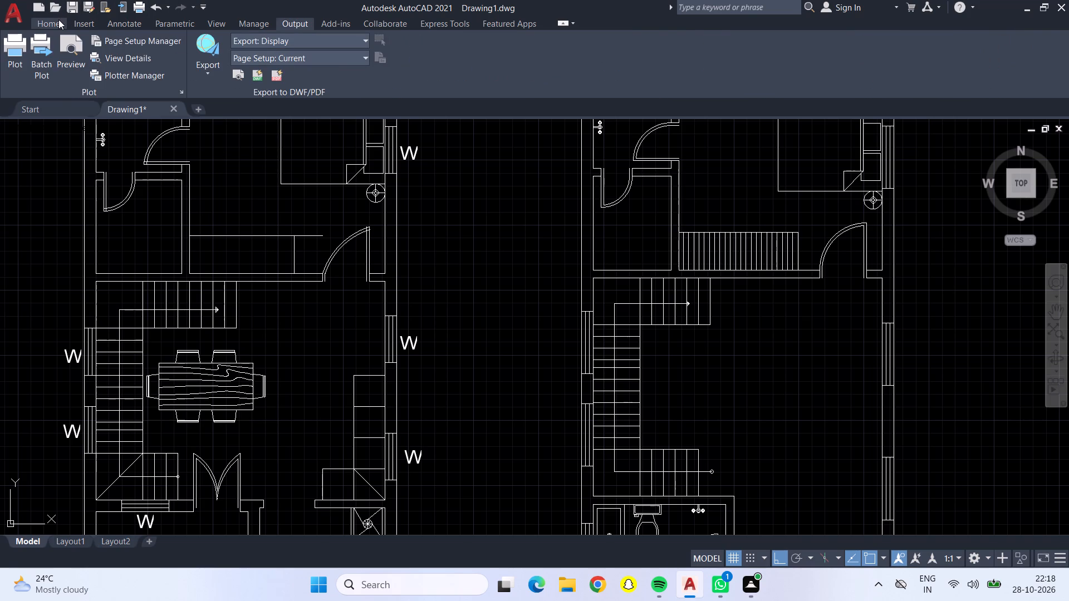
{"action": "left_click", "coordinate": [58, 19]}
{"action": "left_click", "coordinate": [257, 39]}
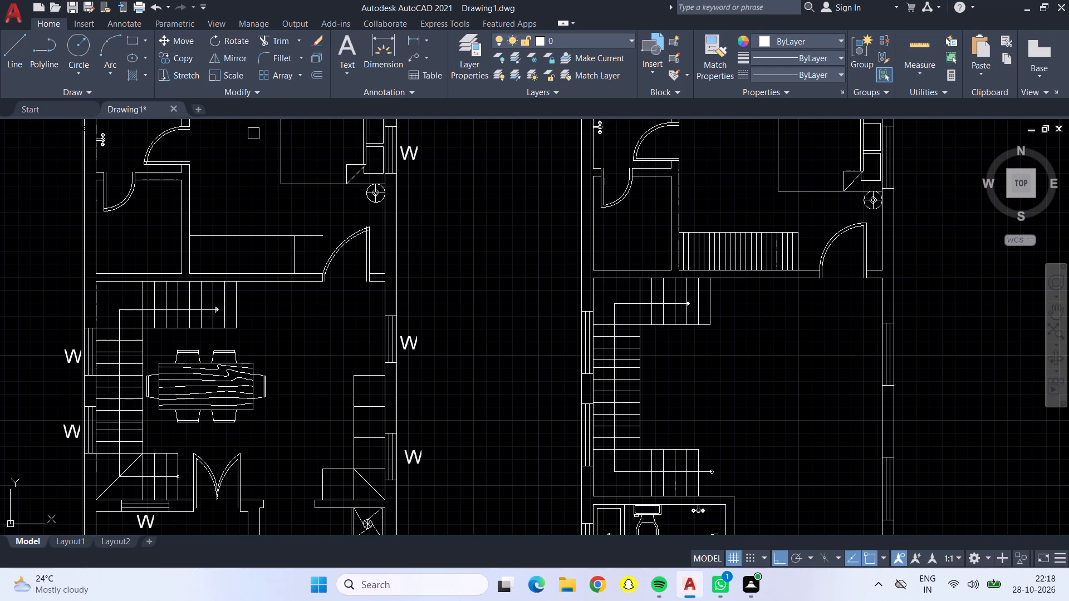
{"action": "left_click", "coordinate": [316, 235]}
{"action": "key", "text": "Escape"}
Offset the strip's east end line westward at 4" spacing to make four successive parallel lines.
{"action": "key", "text": "o"}
{"action": "key", "text": "Return"}
{"action": "type", "text": "4\""}
{"action": "key", "text": "Return"}
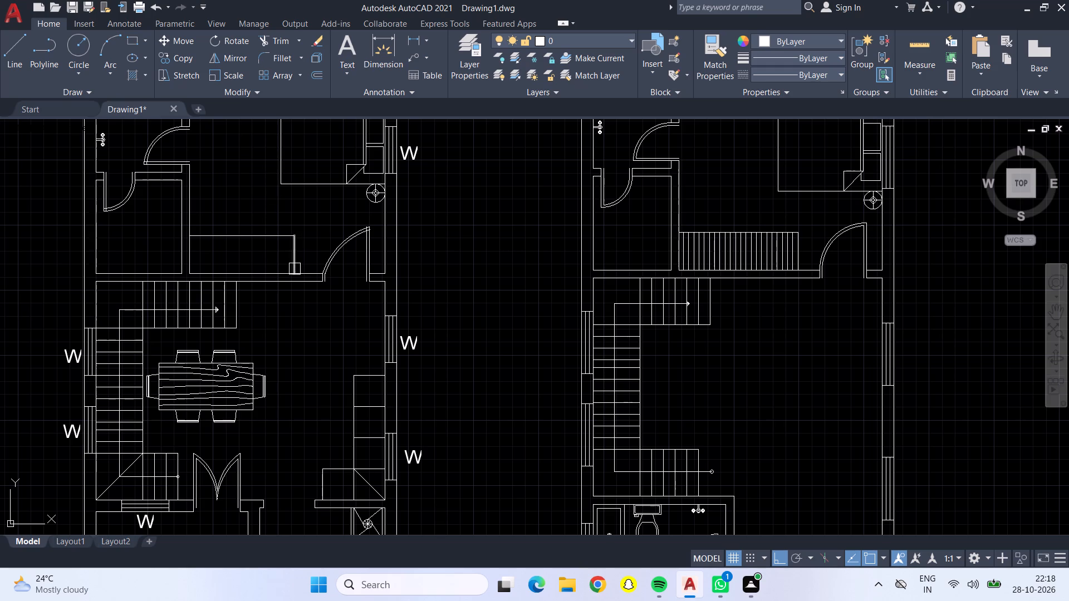
{"action": "scroll", "coordinate": [285, 250], "scroll_direction": "up", "scroll_amount": 2}
{"action": "left_click", "coordinate": [308, 262]}
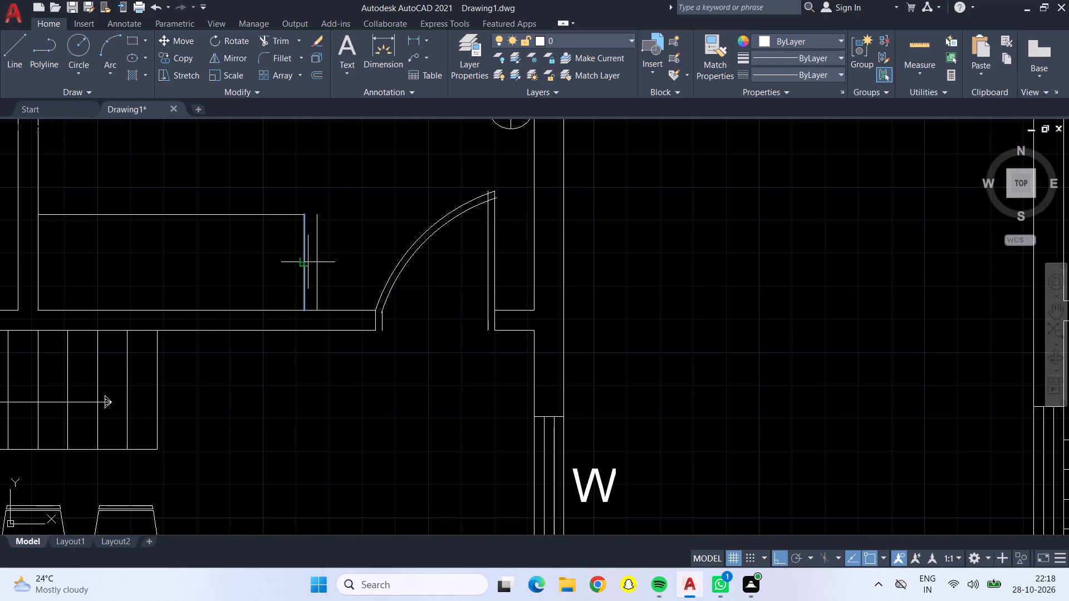
{"action": "left_click_drag", "start_coordinate": [245, 230], "coordinate": [263, 243]}
{"action": "left_click", "coordinate": [291, 260]}
{"action": "left_click", "coordinate": [264, 249]}
{"action": "left_click", "coordinate": [276, 252]}
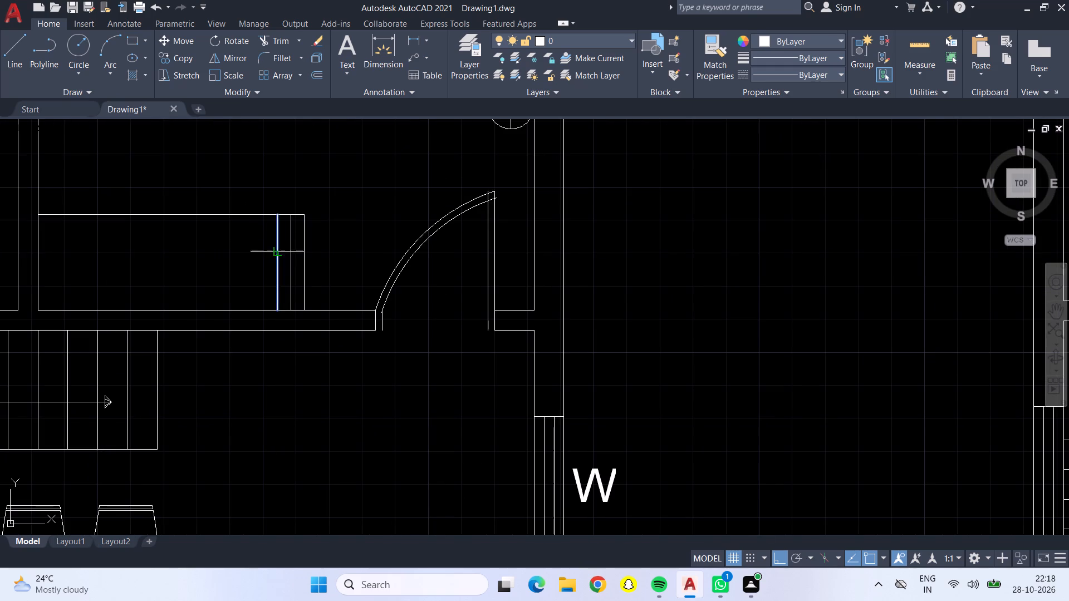
{"action": "left_click", "coordinate": [242, 231]}
{"action": "left_click", "coordinate": [261, 262]}
{"action": "left_click", "coordinate": [246, 251]}
Add four more parallel lines to the north bedroom strip, each offset 4" west of the previous one.
{"action": "left_click", "coordinate": [253, 256]}
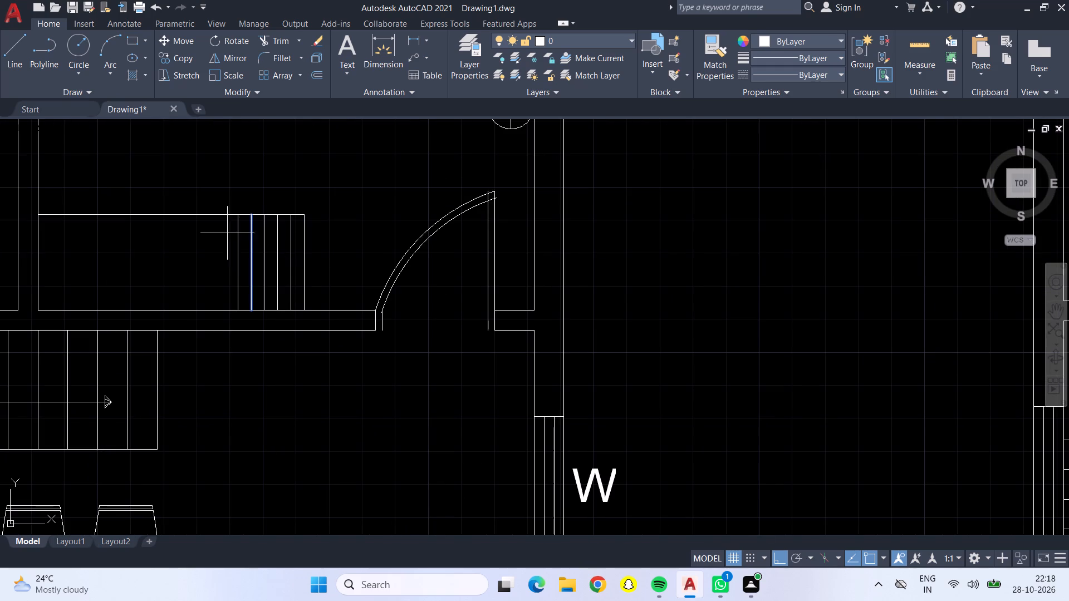
{"action": "left_click", "coordinate": [227, 233]}
{"action": "left_click_drag", "start_coordinate": [240, 252], "coordinate": [234, 251]}
{"action": "left_click", "coordinate": [210, 236]}
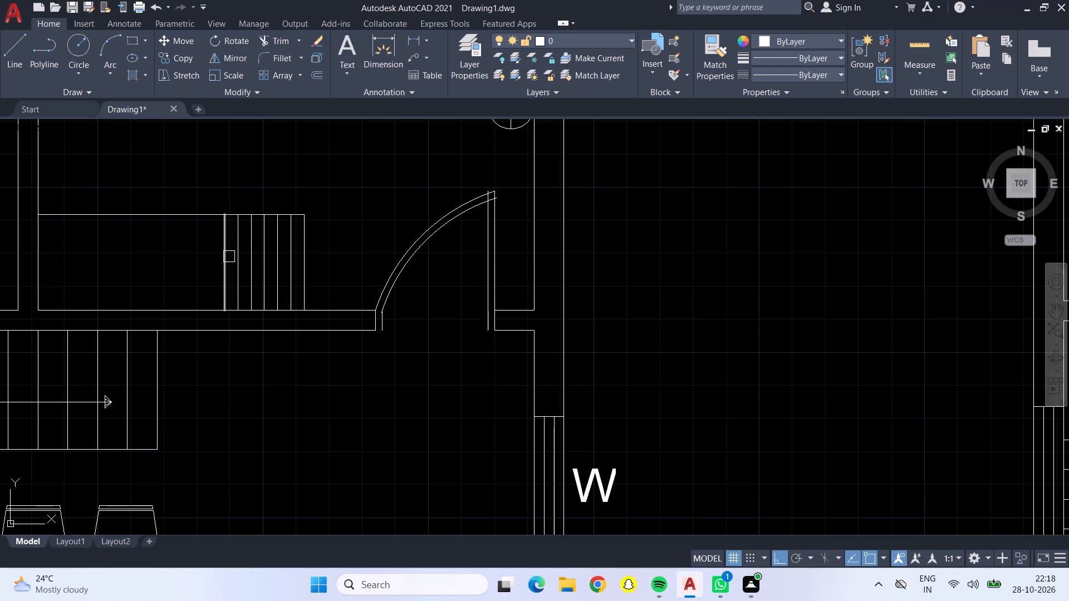
{"action": "double_click", "coordinate": [229, 257]}
{"action": "left_click", "coordinate": [212, 243]}
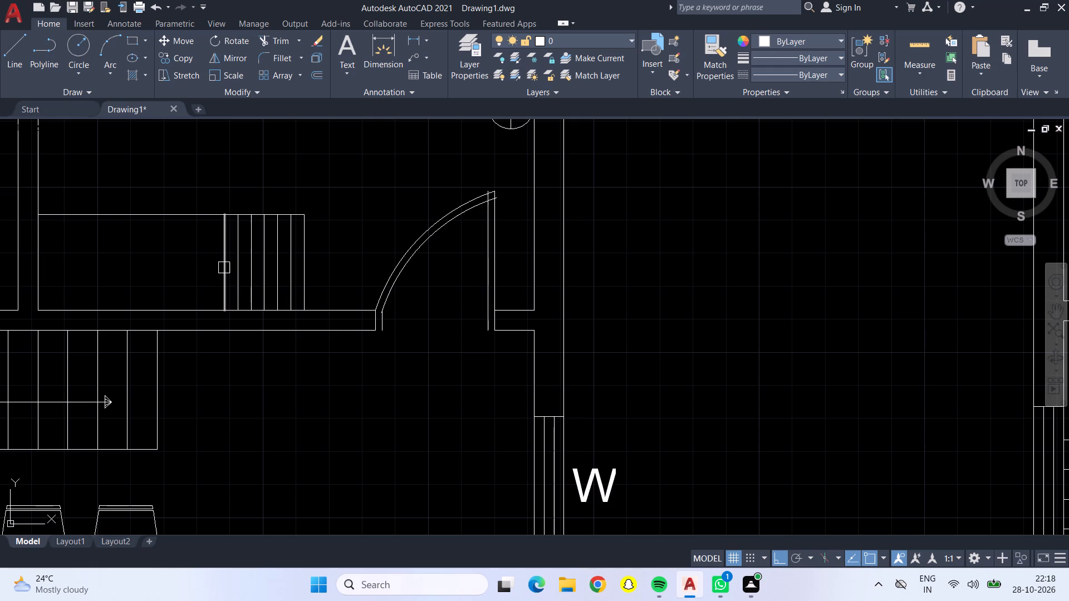
{"action": "left_click", "coordinate": [219, 265]}
{"action": "left_click", "coordinate": [191, 253]}
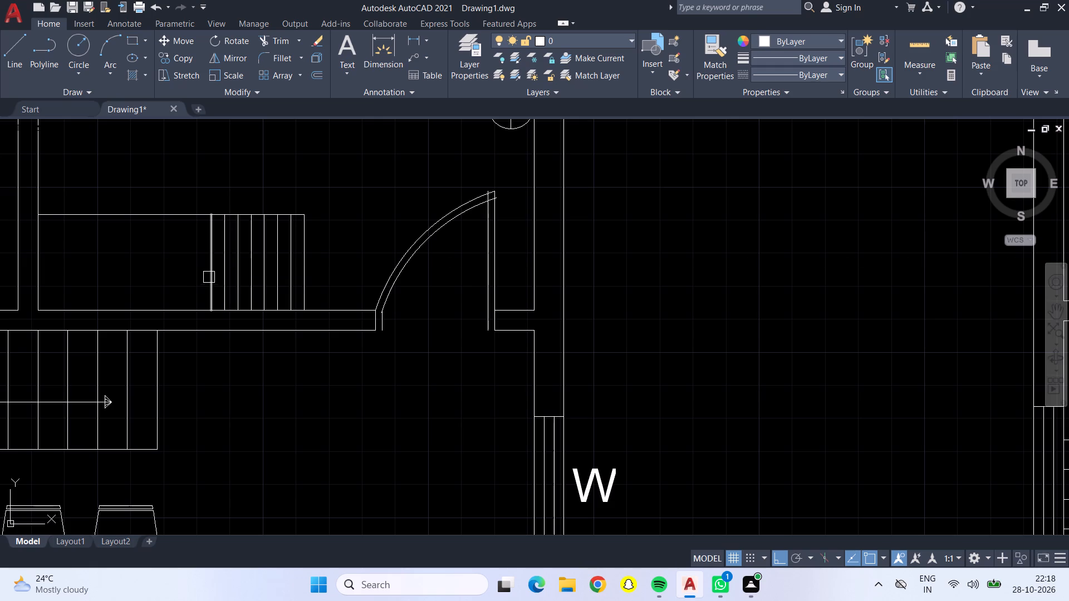
{"action": "left_click", "coordinate": [210, 279]}
{"action": "left_click", "coordinate": [175, 244]}
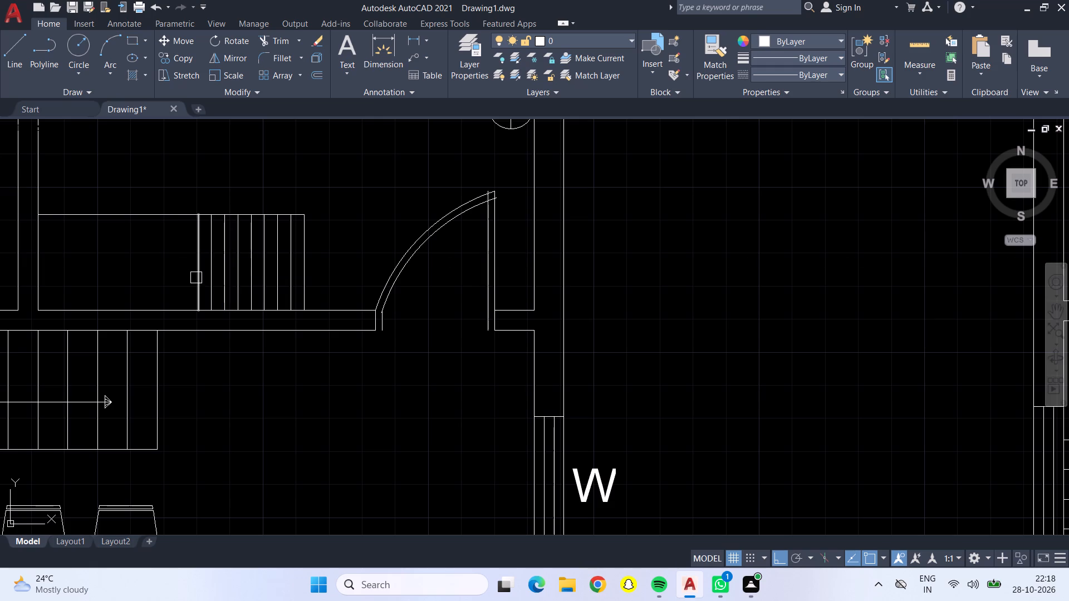
Continue the north bedroom strip with five more parallel lines, each offset 4" farther west.
{"action": "left_click", "coordinate": [196, 279]}
{"action": "left_click", "coordinate": [170, 268]}
{"action": "left_click", "coordinate": [183, 269]}
{"action": "left_click", "coordinate": [166, 257]}
{"action": "left_click", "coordinate": [169, 262]}
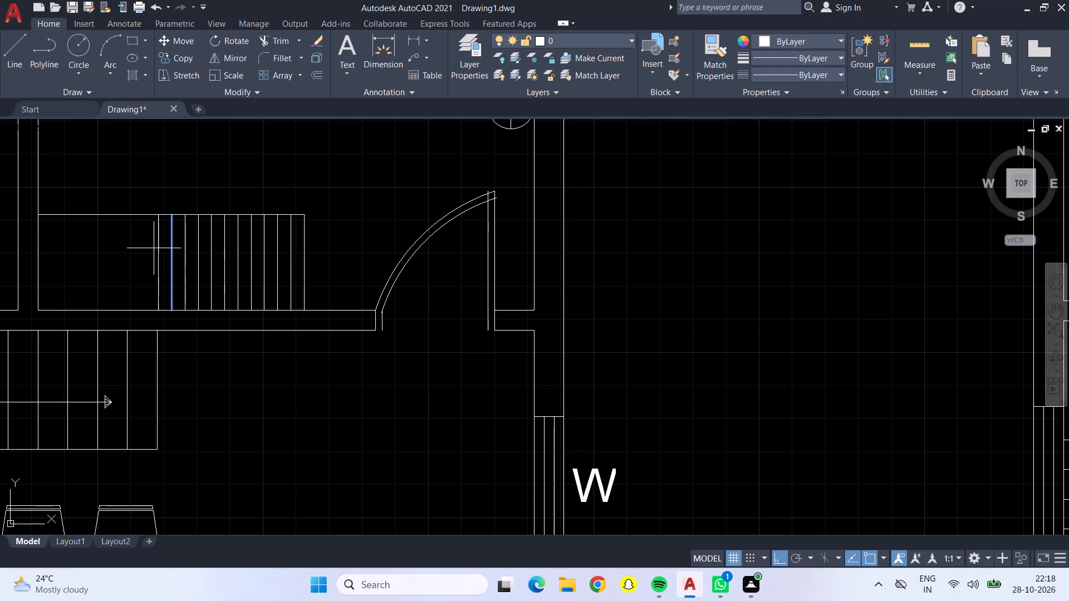
{"action": "left_click", "coordinate": [147, 242]}
{"action": "left_click_drag", "start_coordinate": [156, 260], "coordinate": [151, 252]}
{"action": "left_click", "coordinate": [137, 242]}
{"action": "left_click_drag", "start_coordinate": [144, 252], "coordinate": [138, 250]}
{"action": "left_click", "coordinate": [128, 243]}
Fill the rest of the north bedroom strip with parallel lines at 4" spacing up to the west wall.
{"action": "left_click", "coordinate": [130, 247]}
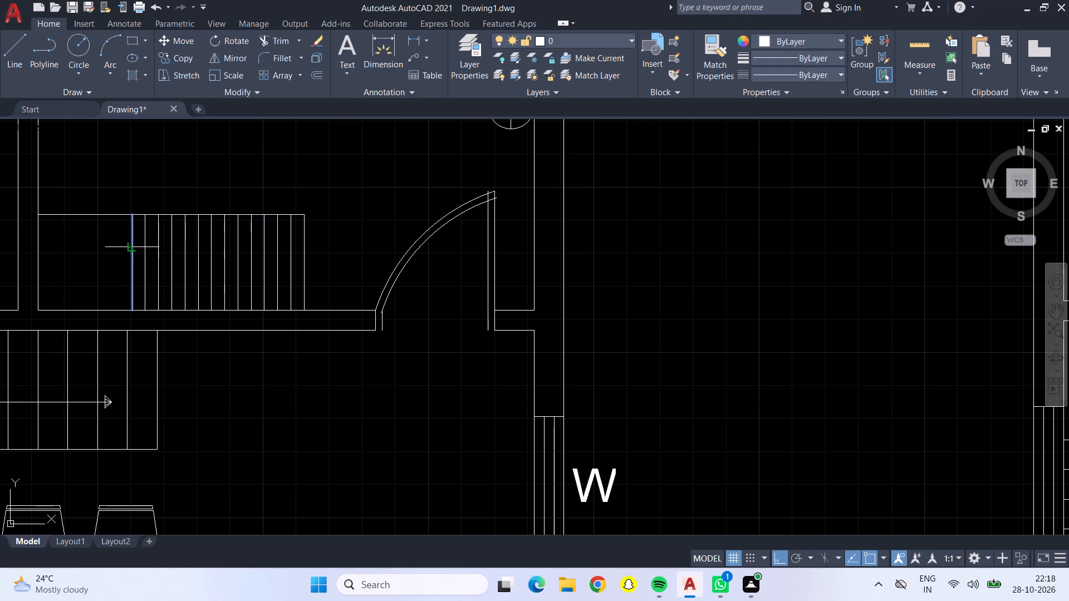
{"action": "left_click", "coordinate": [117, 237]}
{"action": "left_click", "coordinate": [117, 243]}
{"action": "left_click", "coordinate": [107, 242]}
{"action": "left_click", "coordinate": [107, 242]}
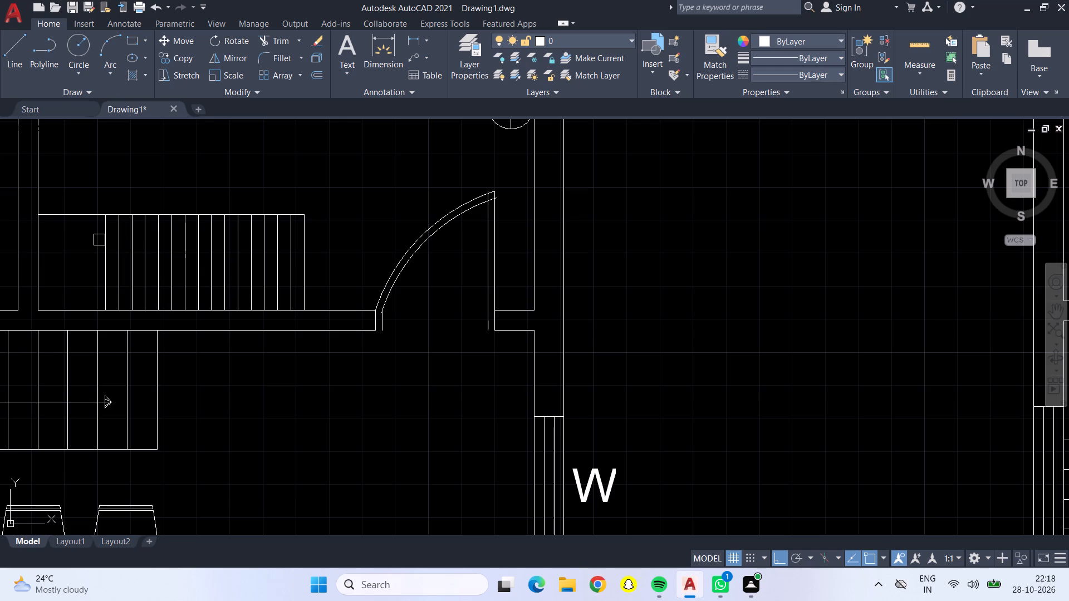
{"action": "left_click", "coordinate": [100, 241]}
{"action": "left_click", "coordinate": [72, 242]}
{"action": "left_click", "coordinate": [87, 252]}
{"action": "left_click", "coordinate": [77, 246]}
{"action": "left_click_drag", "start_coordinate": [77, 246], "coordinate": [68, 241]}
{"action": "left_click", "coordinate": [76, 246]}
{"action": "double_click", "coordinate": [65, 245]}
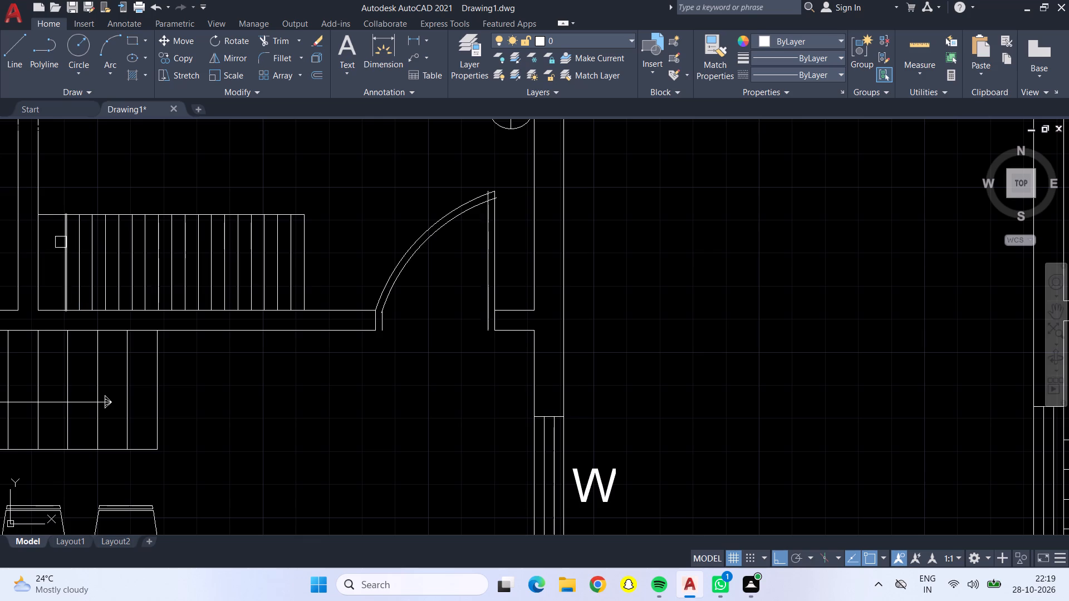
{"action": "left_click", "coordinate": [63, 242]}
{"action": "left_click", "coordinate": [35, 228]}
{"action": "key", "text": "Escape"}
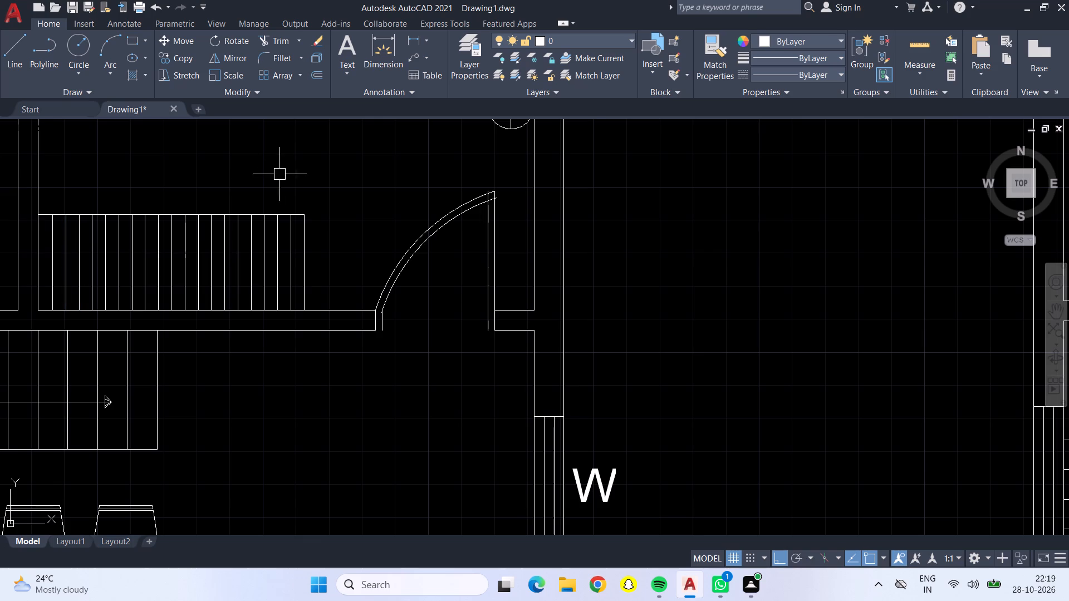
Inspect both floor plans side by side, looking closely at the second plan's central hall beside the stairs.
{"action": "scroll", "coordinate": [300, 156], "scroll_direction": "down", "scroll_amount": 2}
{"action": "scroll", "coordinate": [436, 236], "scroll_direction": "down", "scroll_amount": 2}
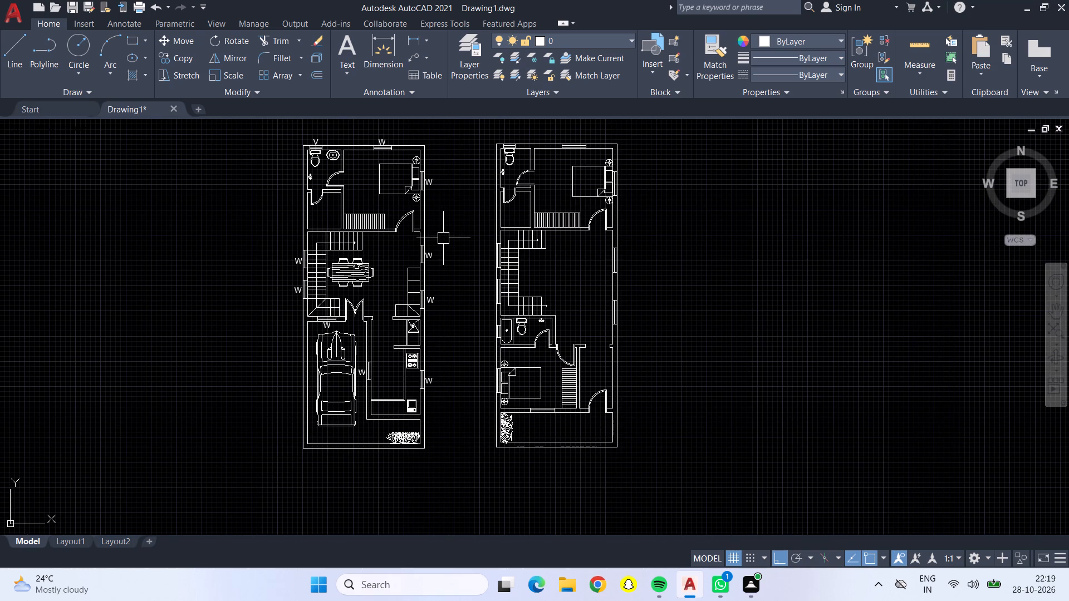
{"action": "middle_click_drag", "start_coordinate": [444, 238], "coordinate": [434, 238]}
{"action": "middle_click_drag", "start_coordinate": [429, 236], "coordinate": [424, 234]}
{"action": "middle_click_drag", "start_coordinate": [421, 235], "coordinate": [405, 214]}
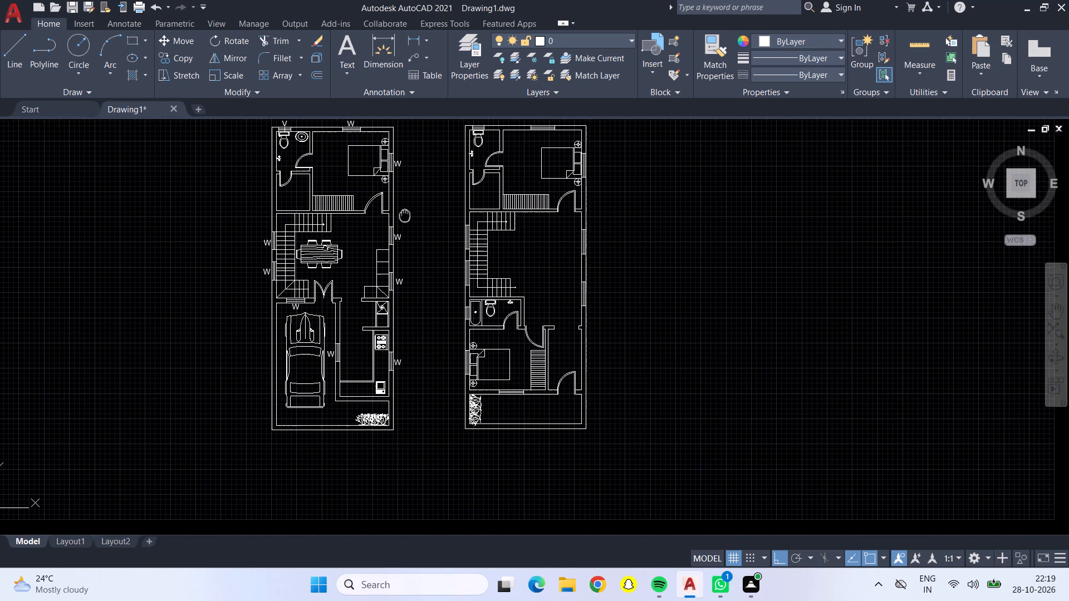
{"action": "middle_click_drag", "start_coordinate": [405, 214], "coordinate": [405, 200]}
{"action": "middle_click_drag", "start_coordinate": [409, 231], "coordinate": [320, 222]}
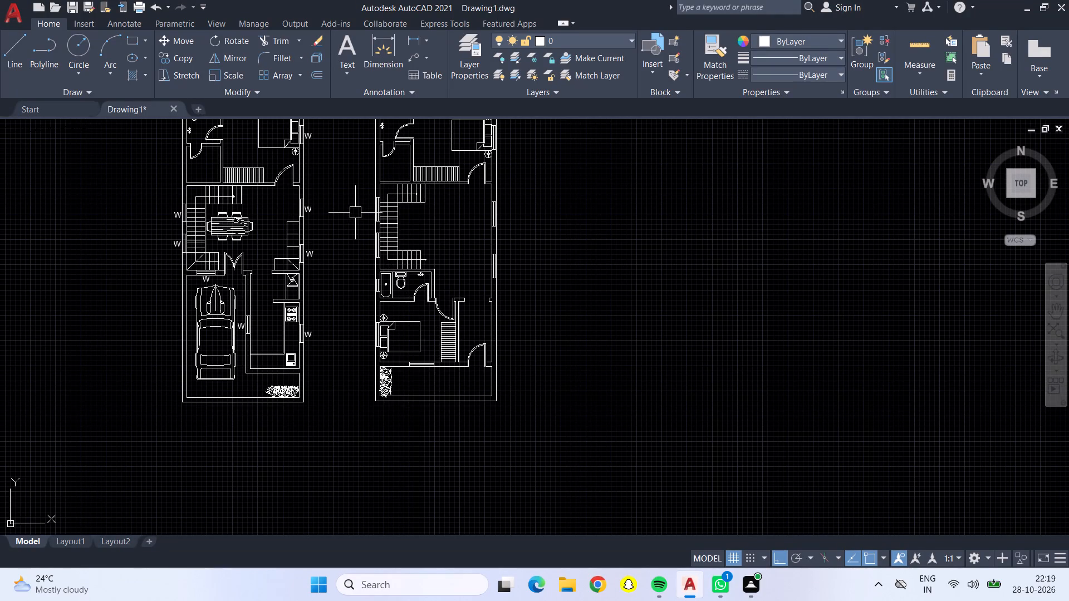
{"action": "middle_click_drag", "start_coordinate": [355, 213], "coordinate": [377, 284]}
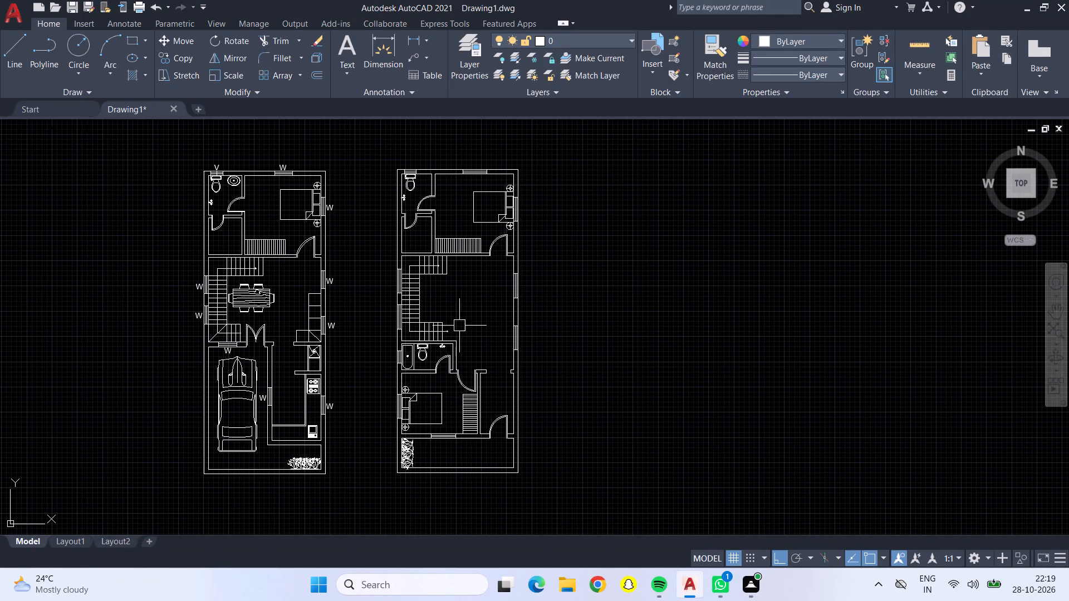
{"action": "scroll", "coordinate": [485, 308], "scroll_direction": "up", "scroll_amount": 1}
{"action": "middle_click_drag", "start_coordinate": [485, 308], "coordinate": [445, 292]}
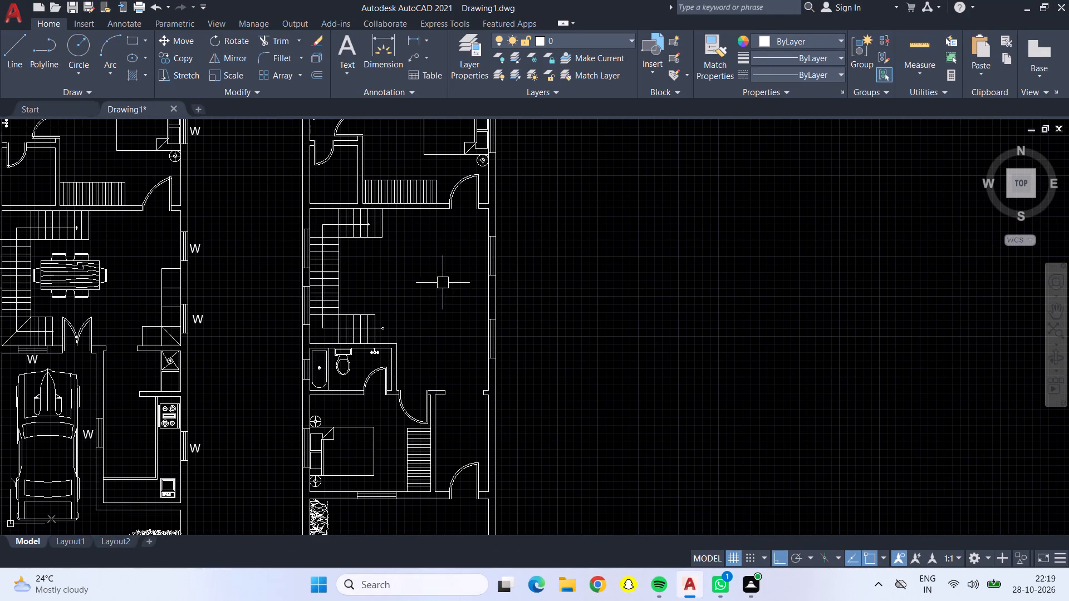
{"action": "scroll", "coordinate": [441, 275], "scroll_direction": "up", "scroll_amount": 1}
{"action": "scroll", "coordinate": [441, 275], "scroll_direction": "down", "scroll_amount": 1}
{"action": "scroll", "coordinate": [441, 275], "scroll_direction": "up", "scroll_amount": 1}
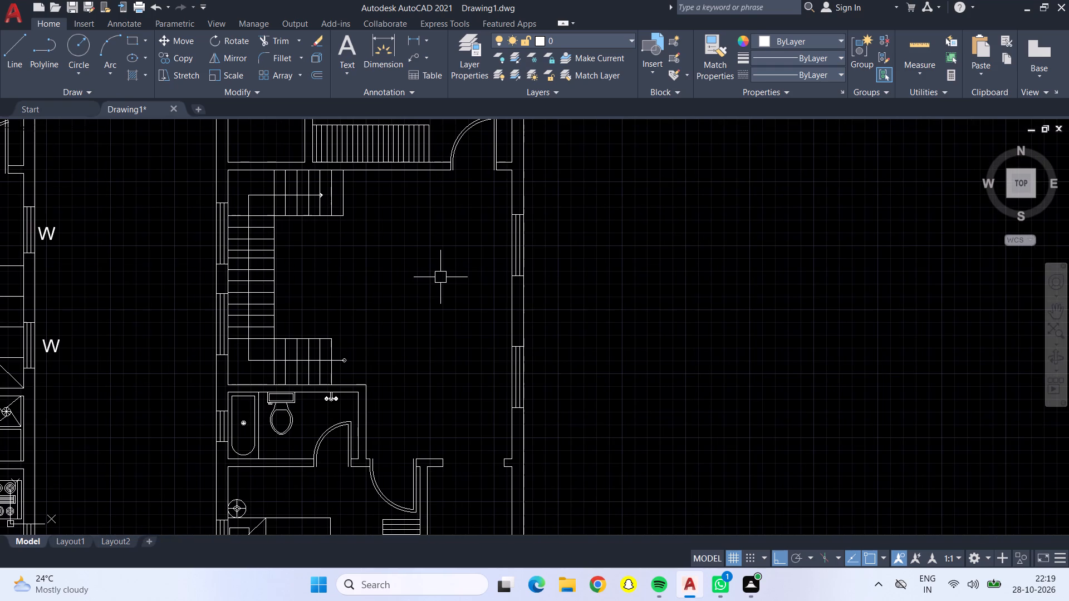
{"action": "scroll", "coordinate": [423, 271], "scroll_direction": "down", "scroll_amount": 2}
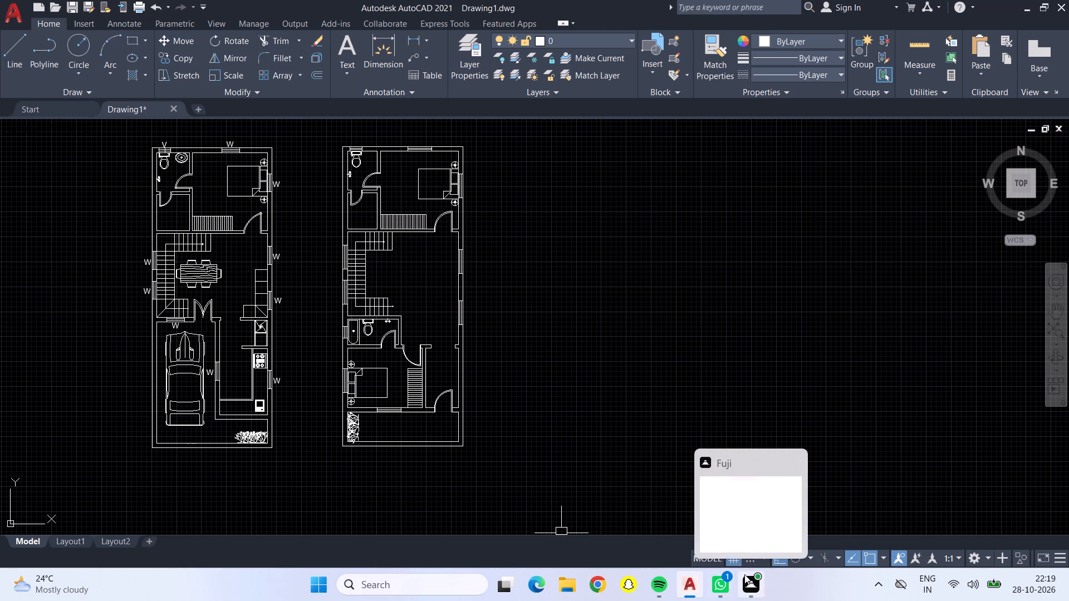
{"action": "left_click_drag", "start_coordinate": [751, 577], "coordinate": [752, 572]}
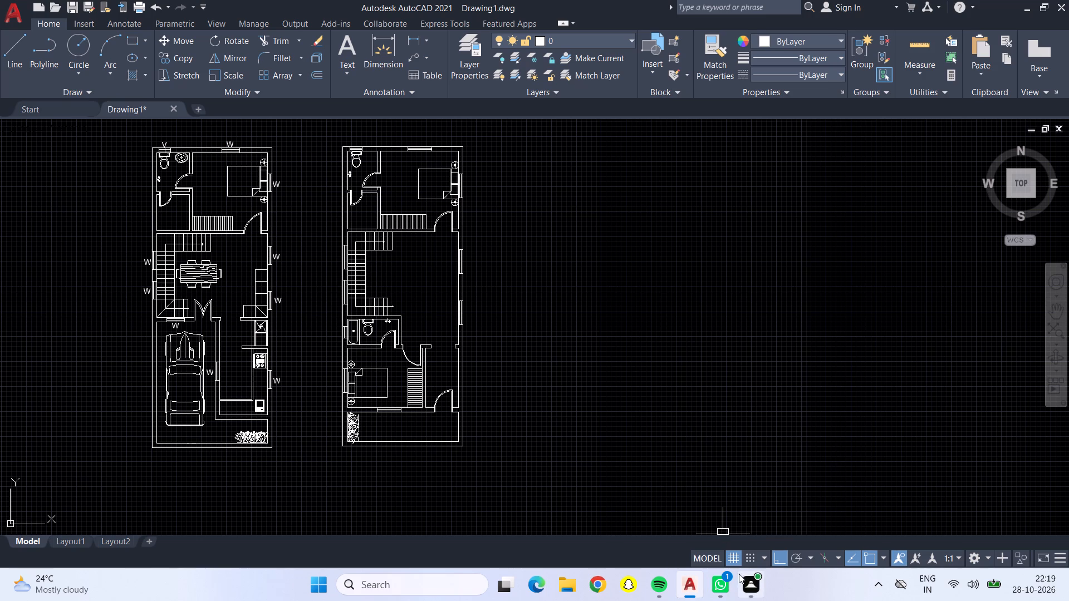
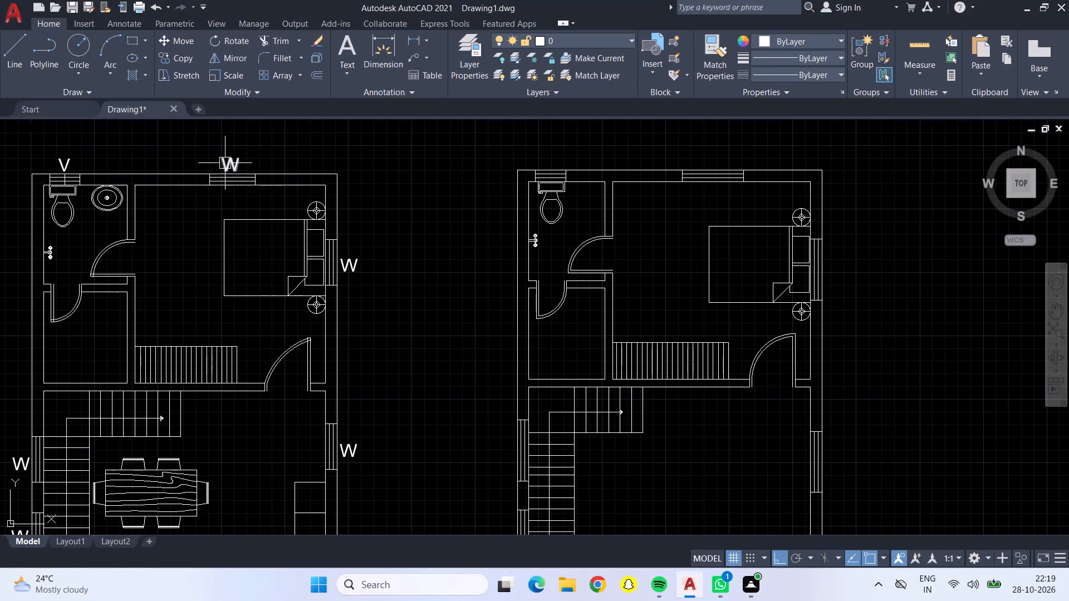
Copy the W label from the first plan's north bedroom window to just above the matching north window in the second plan, with Ortho off.
{"action": "left_click_drag", "start_coordinate": [225, 162], "coordinate": [218, 160]}
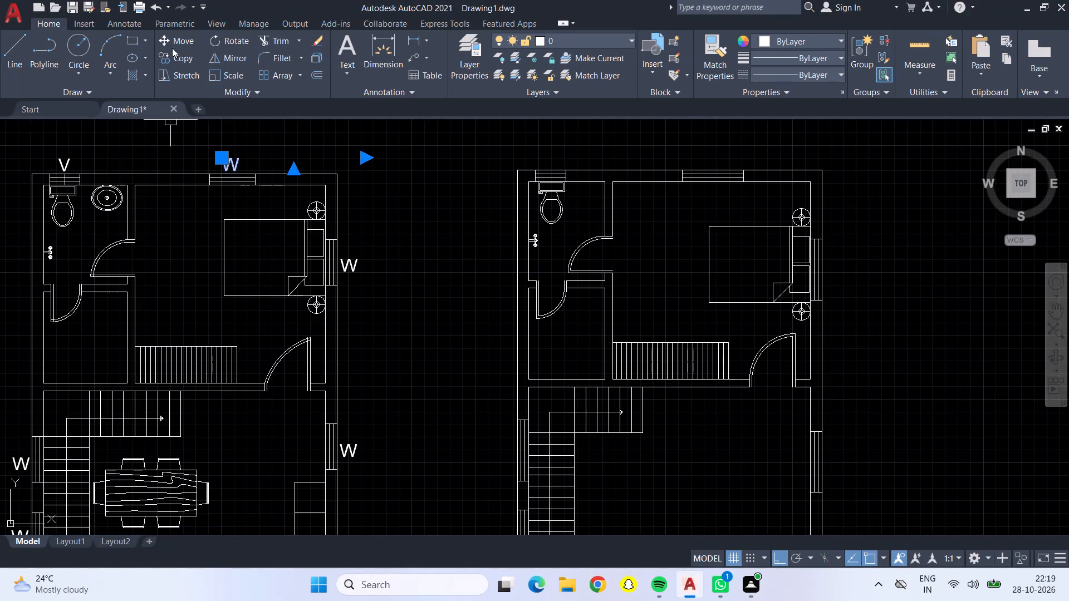
{"action": "left_click", "coordinate": [178, 56]}
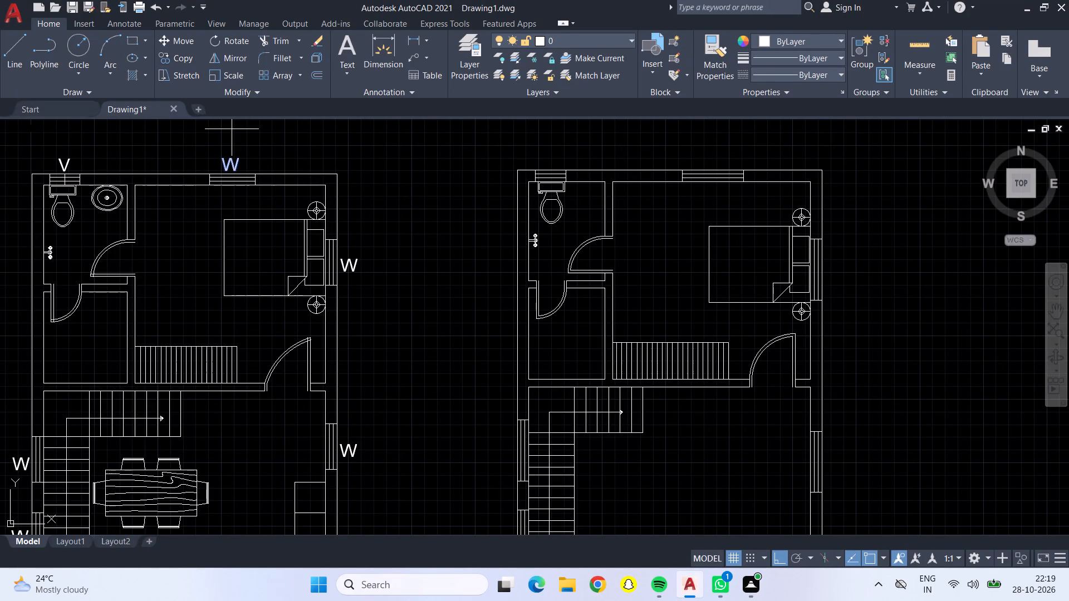
{"action": "left_click", "coordinate": [228, 151]}
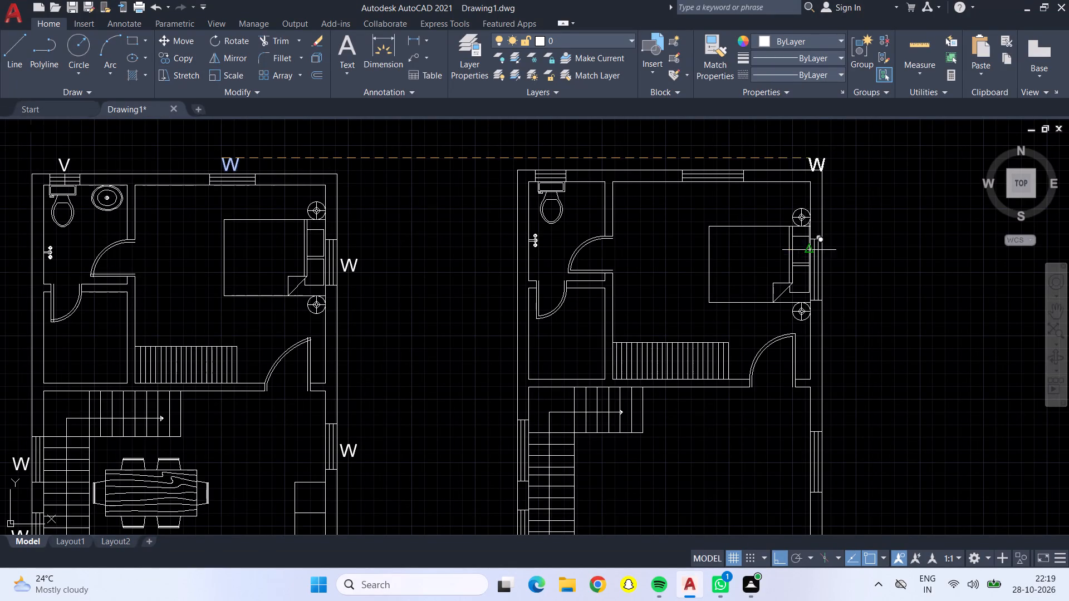
{"action": "scroll", "coordinate": [718, 169], "scroll_direction": "up", "scroll_amount": 4}
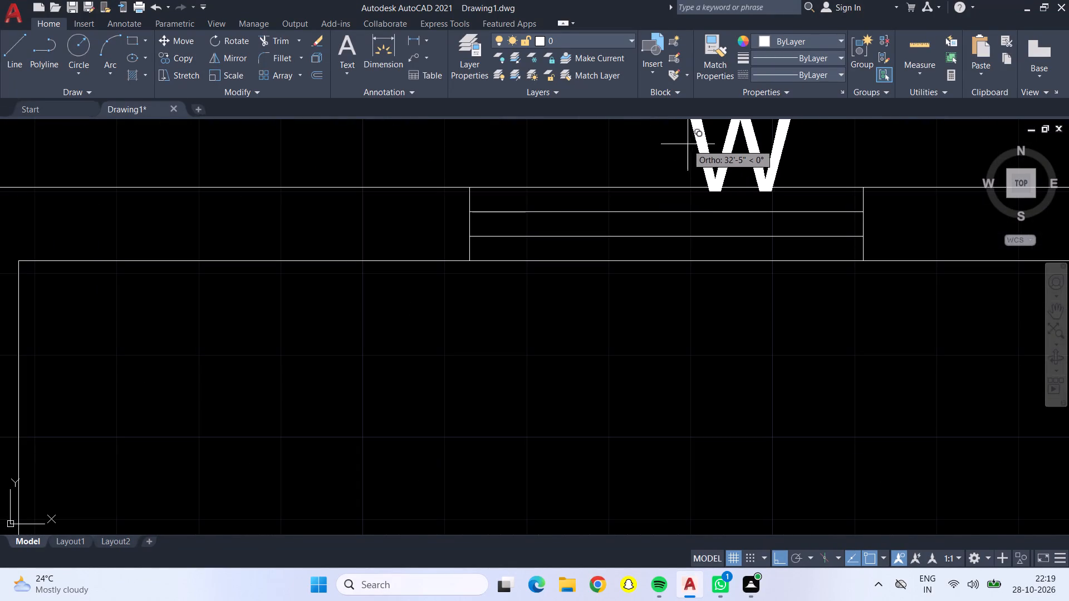
{"action": "middle_click_drag", "start_coordinate": [684, 143], "coordinate": [714, 322]}
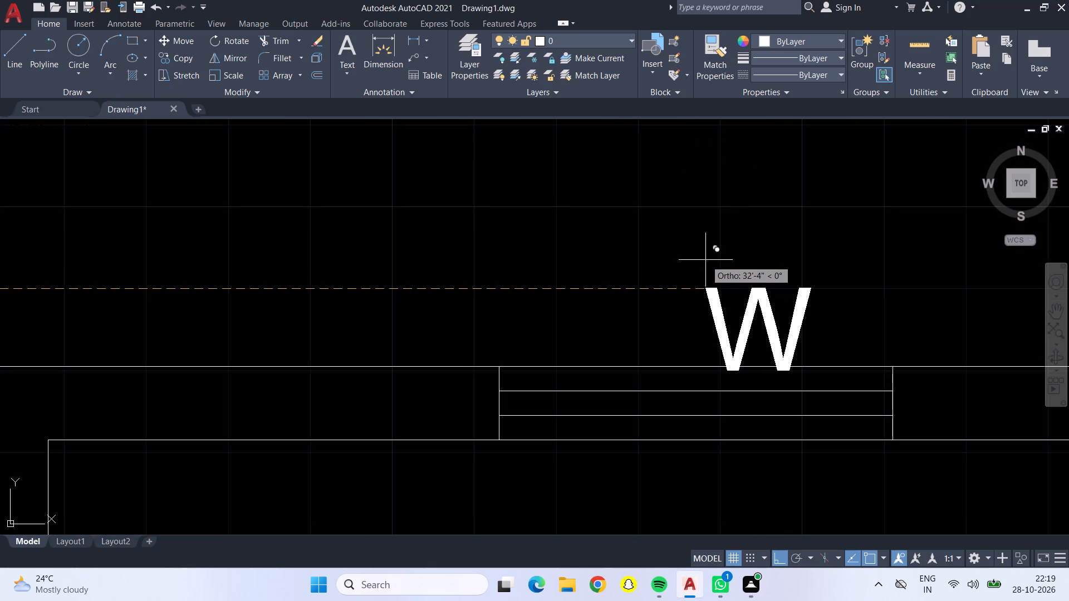
{"action": "key", "text": "F8"}
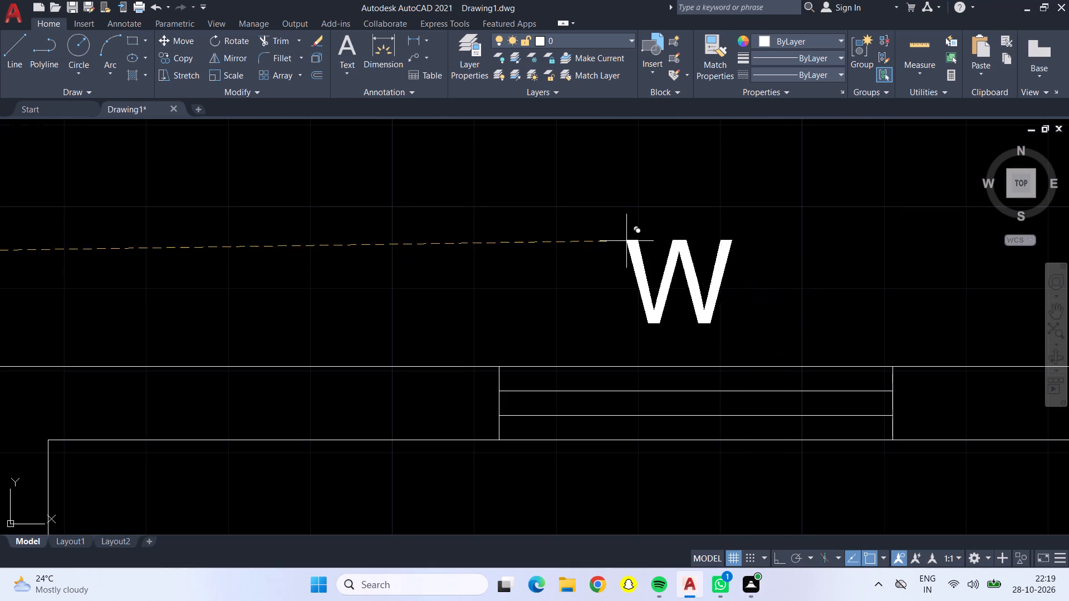
{"action": "left_click", "coordinate": [644, 265]}
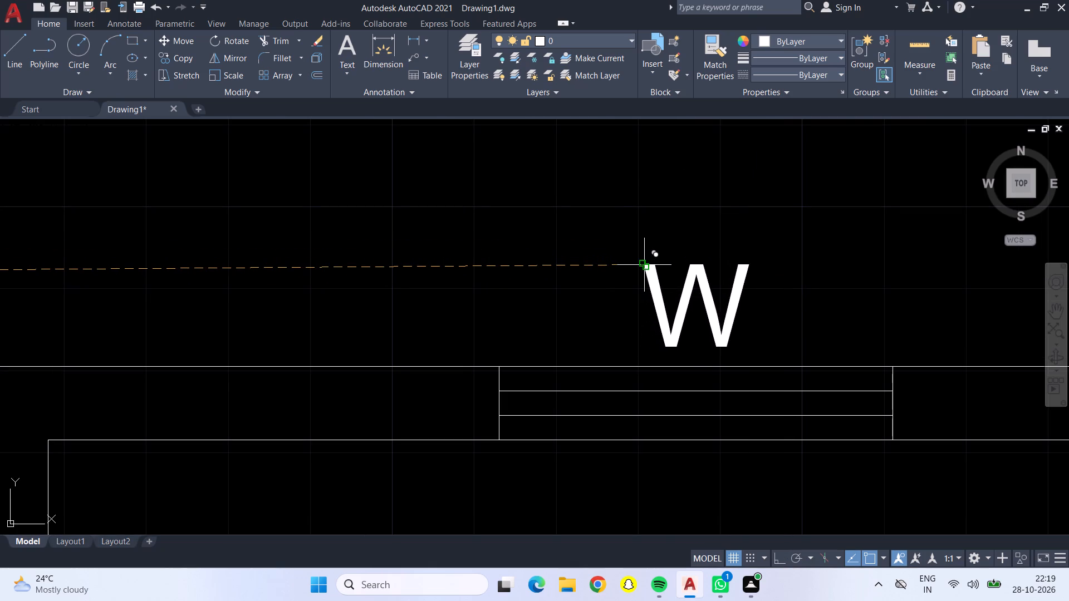
Place another W copy outside the east window of the second plan's north bedroom.
{"action": "scroll", "coordinate": [644, 265], "scroll_direction": "down", "scroll_amount": 3}
{"action": "middle_click_drag", "start_coordinate": [614, 351], "coordinate": [614, 180]}
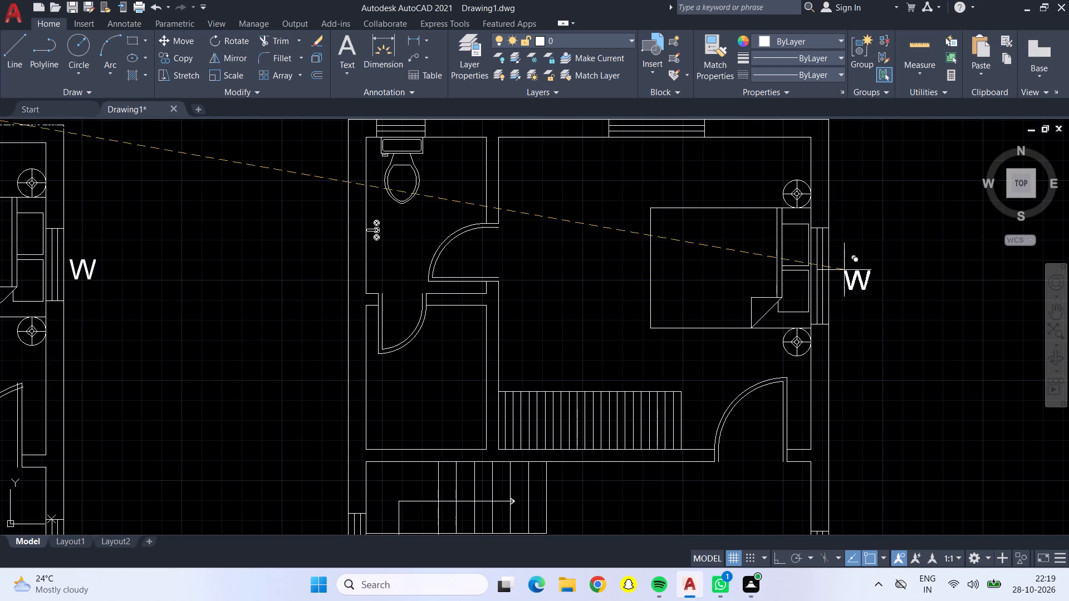
{"action": "scroll", "coordinate": [844, 270], "scroll_direction": "up", "scroll_amount": 4}
{"action": "scroll", "coordinate": [779, 244], "scroll_direction": "down", "scroll_amount": 1}
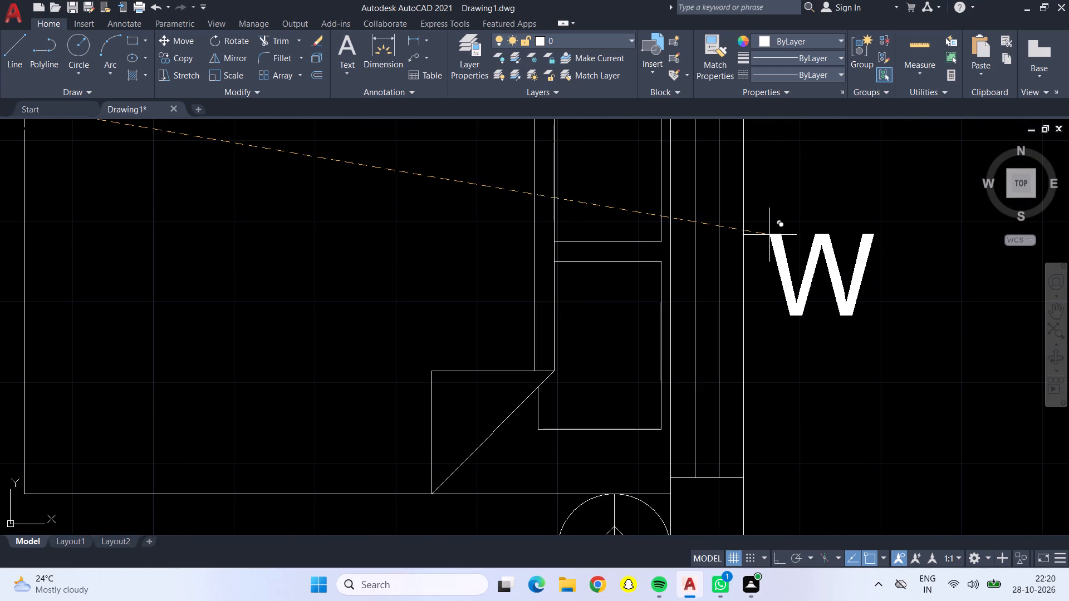
{"action": "left_click", "coordinate": [764, 235]}
Place W copies beside the two east-wall windows of the second plan's central hall.
{"action": "scroll", "coordinate": [764, 235], "scroll_direction": "down", "scroll_amount": 2}
{"action": "scroll", "coordinate": [764, 235], "scroll_direction": "up", "scroll_amount": 1}
{"action": "scroll", "coordinate": [764, 235], "scroll_direction": "down", "scroll_amount": 2}
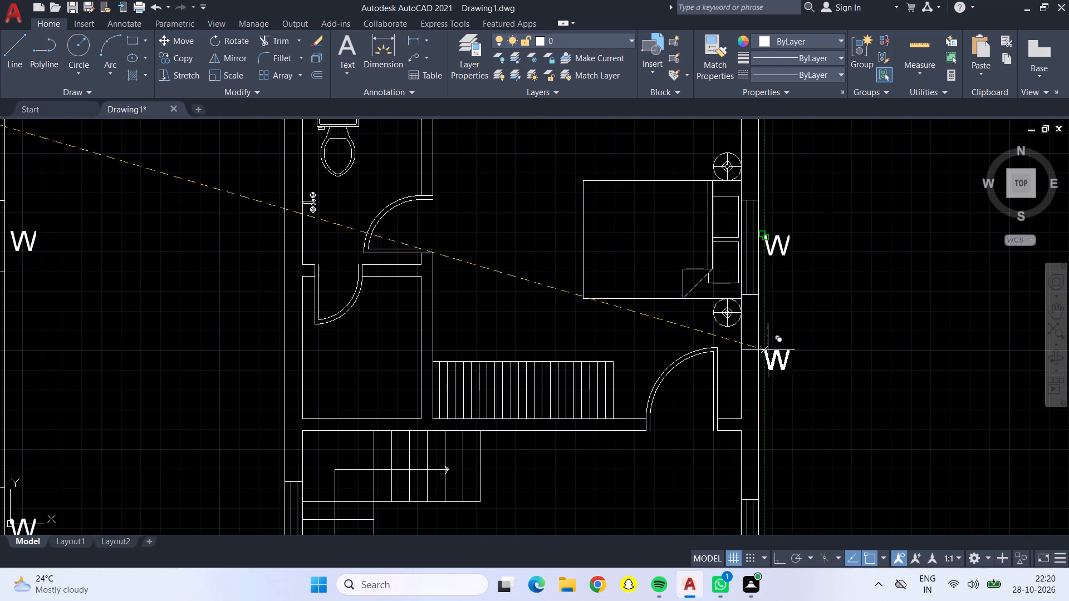
{"action": "middle_click_drag", "start_coordinate": [768, 350], "coordinate": [762, 200]}
{"action": "scroll", "coordinate": [768, 386], "scroll_direction": "up", "scroll_amount": 1}
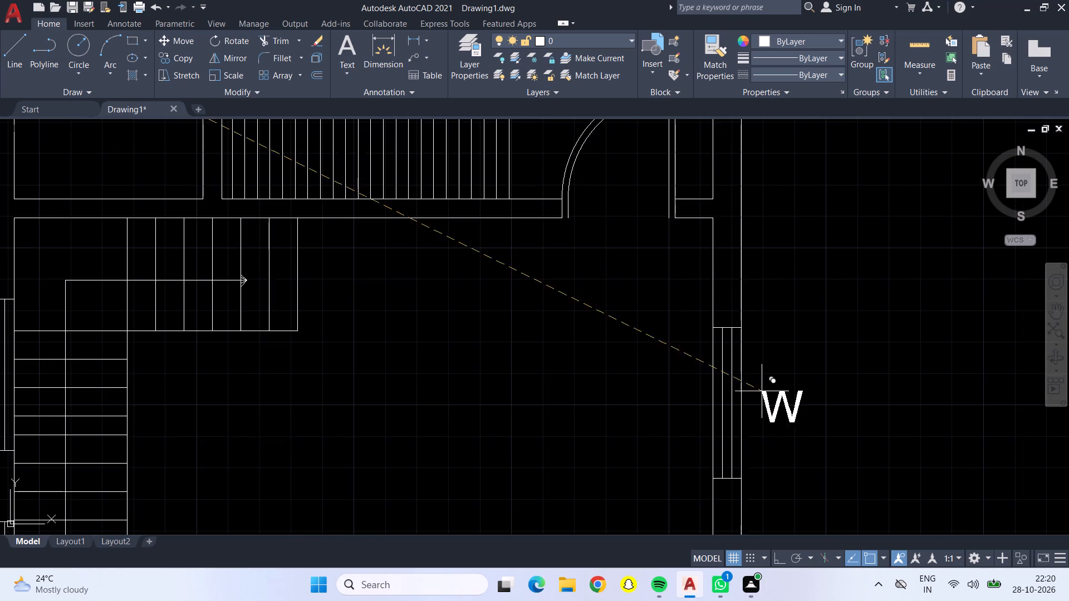
{"action": "scroll", "coordinate": [752, 395], "scroll_direction": "up", "scroll_amount": 1}
{"action": "left_click", "coordinate": [752, 395]}
{"action": "scroll", "coordinate": [747, 388], "scroll_direction": "down", "scroll_amount": 3}
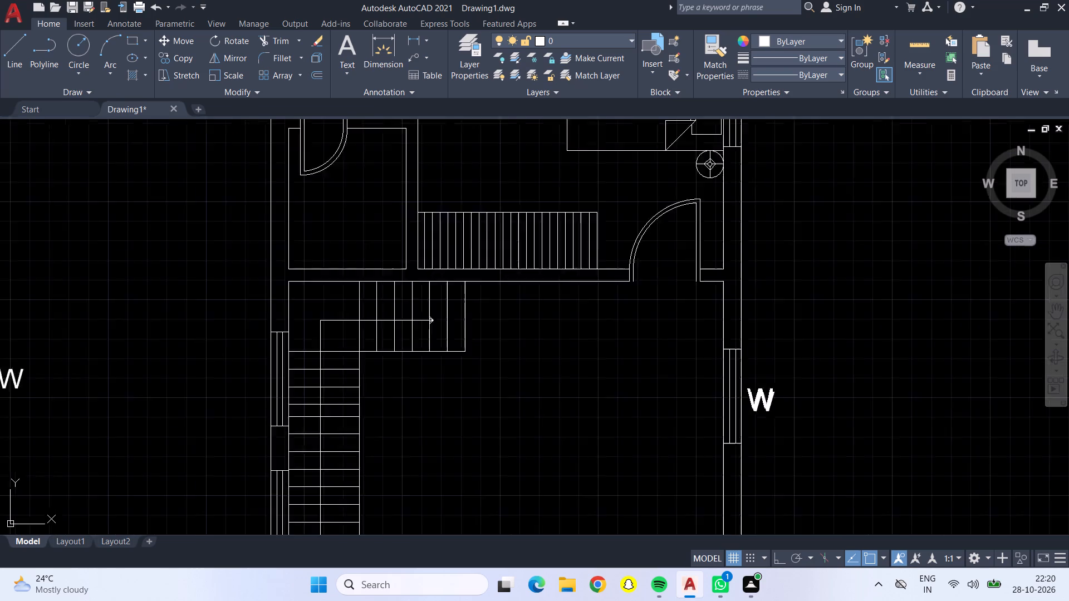
{"action": "middle_click_drag", "start_coordinate": [704, 382], "coordinate": [683, 219]}
{"action": "scroll", "coordinate": [727, 358], "scroll_direction": "up", "scroll_amount": 2}
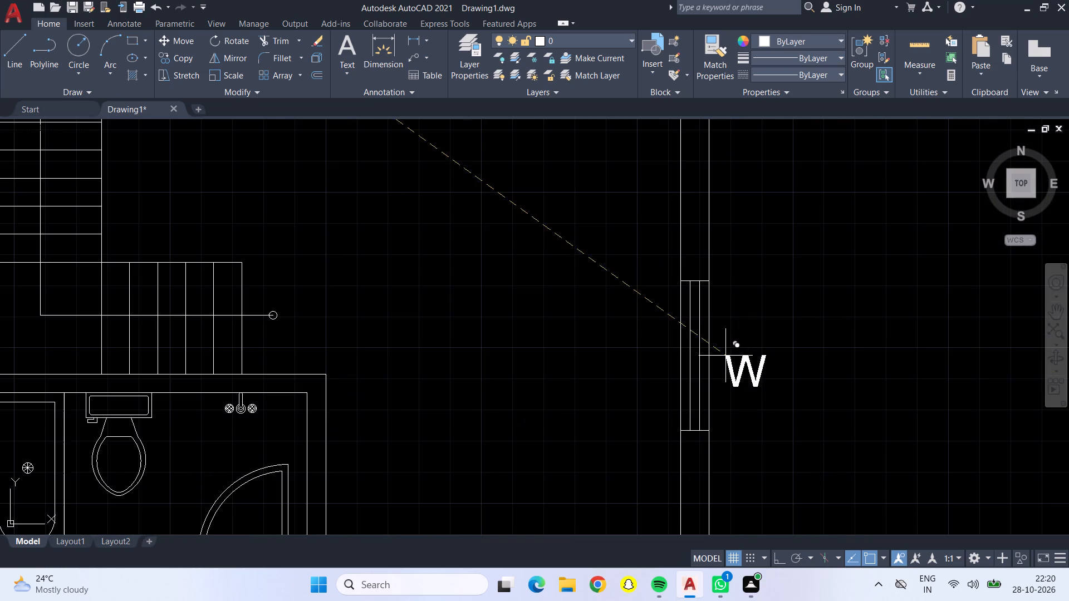
{"action": "left_click", "coordinate": [719, 342]}
Place W copies at the south and west windows of the second plan's lower bedroom.
{"action": "scroll", "coordinate": [718, 338], "scroll_direction": "down", "scroll_amount": 3}
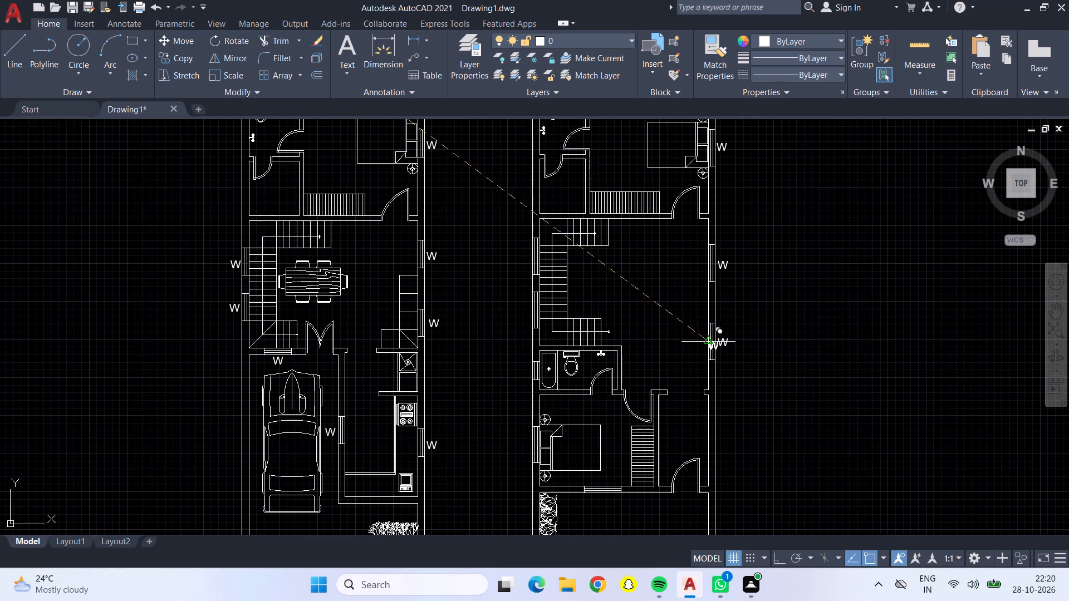
{"action": "middle_click_drag", "start_coordinate": [676, 370], "coordinate": [671, 247]}
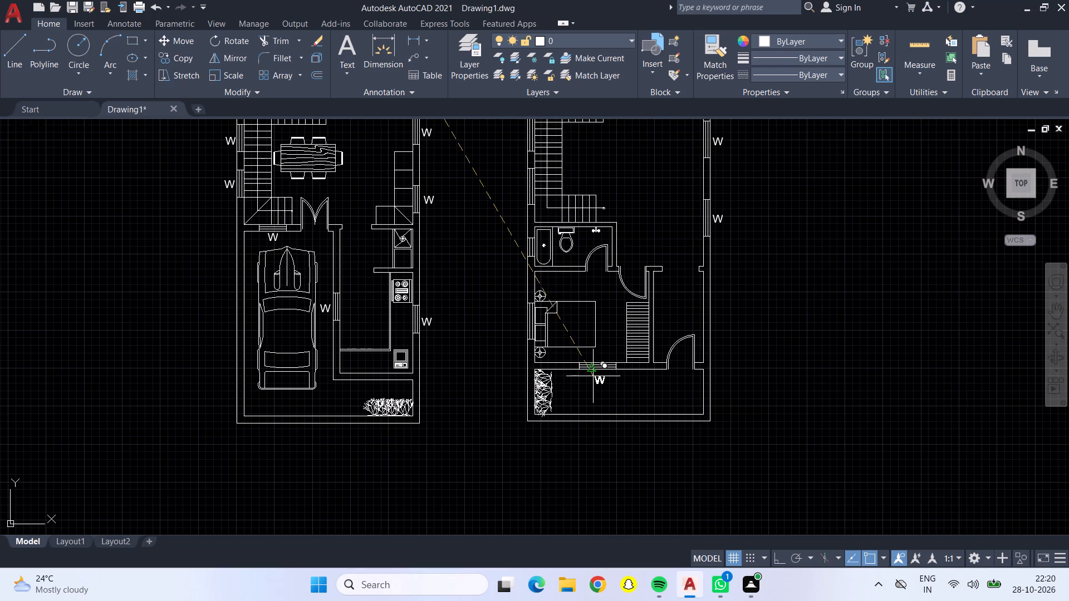
{"action": "scroll", "coordinate": [589, 375], "scroll_direction": "up", "scroll_amount": 3}
{"action": "left_click", "coordinate": [599, 363]}
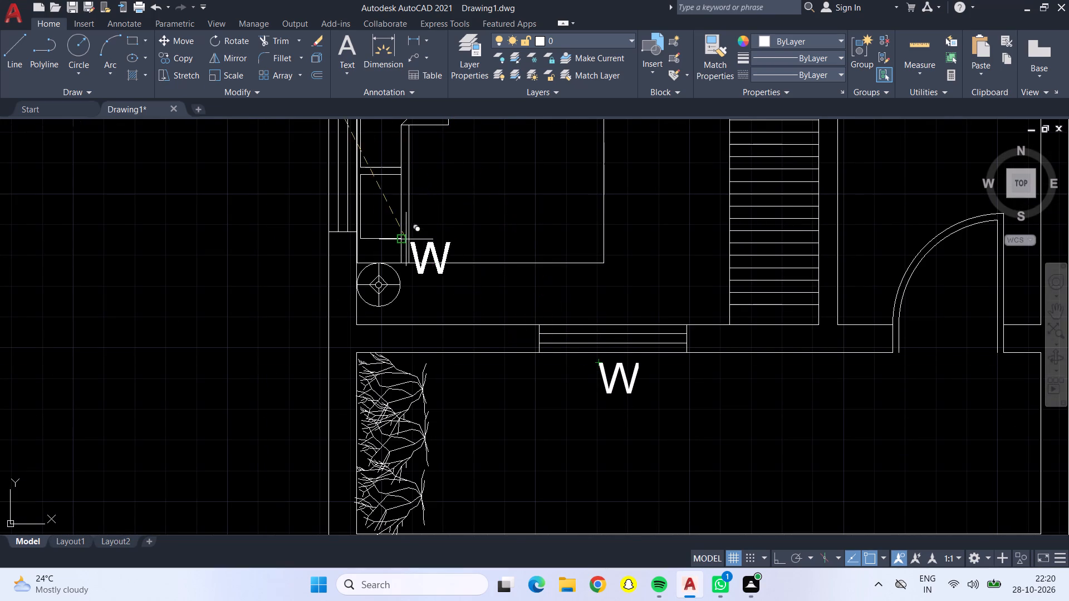
{"action": "scroll", "coordinate": [381, 213], "scroll_direction": "down", "scroll_amount": 1}
{"action": "middle_click_drag", "start_coordinate": [433, 203], "coordinate": [538, 287]}
{"action": "scroll", "coordinate": [405, 247], "scroll_direction": "up", "scroll_amount": 1}
{"action": "left_click", "coordinate": [433, 263]}
Place W copies outside the two west-wall windows along the second plan's staircase and end the copying.
{"action": "scroll", "coordinate": [433, 263], "scroll_direction": "down", "scroll_amount": 3}
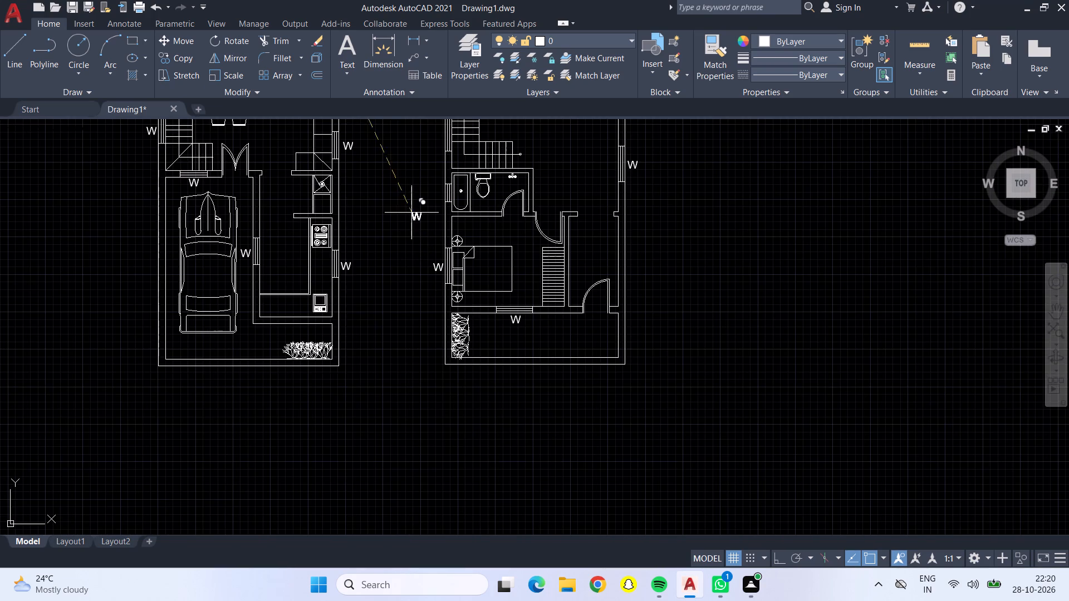
{"action": "middle_click_drag", "start_coordinate": [410, 205], "coordinate": [426, 351]}
{"action": "scroll", "coordinate": [437, 262], "scroll_direction": "up", "scroll_amount": 3}
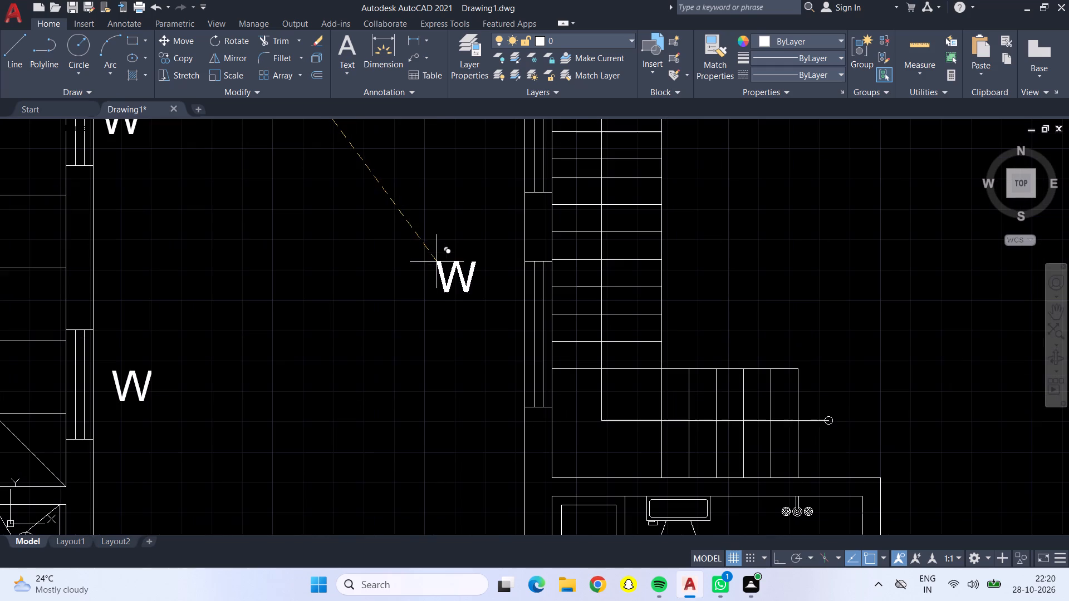
{"action": "left_click", "coordinate": [478, 327]}
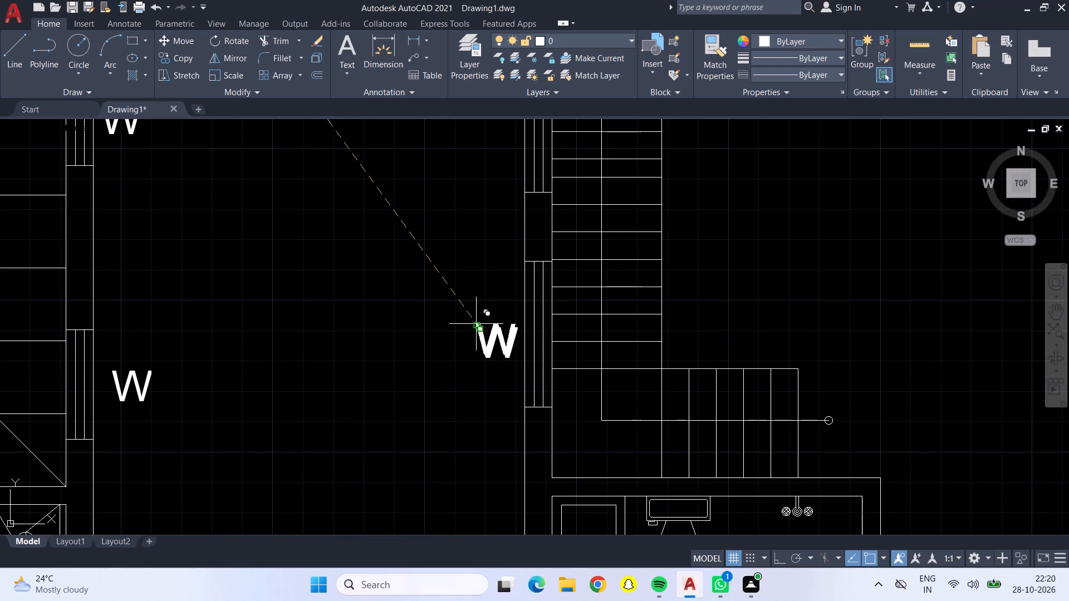
{"action": "middle_click_drag", "start_coordinate": [468, 172], "coordinate": [461, 280]}
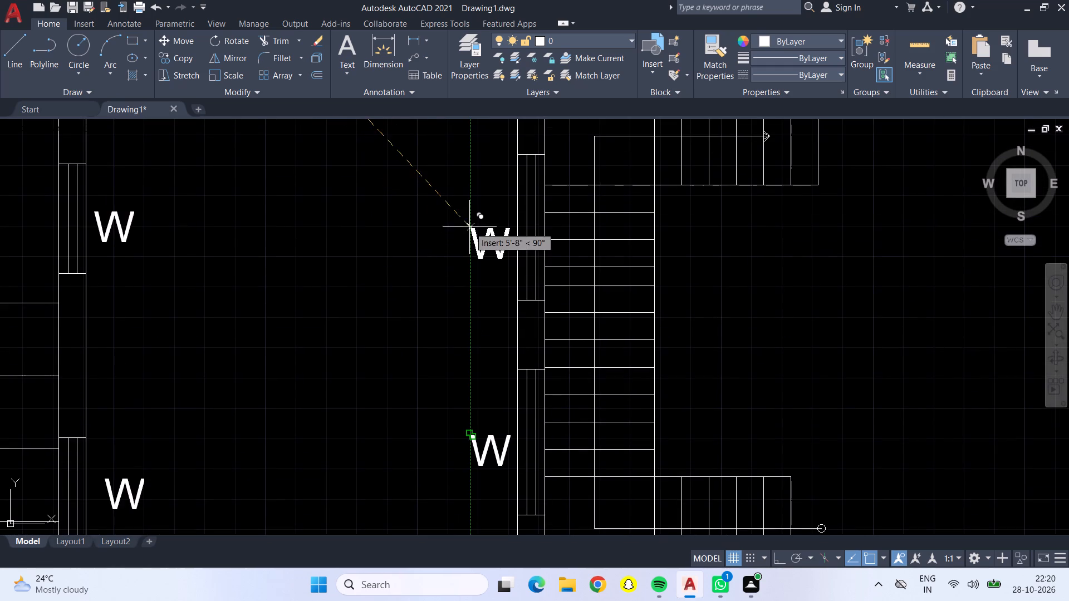
{"action": "left_click", "coordinate": [472, 219]}
{"action": "scroll", "coordinate": [472, 218], "scroll_direction": "down", "scroll_amount": 3}
{"action": "middle_click_drag", "start_coordinate": [449, 180], "coordinate": [458, 342]}
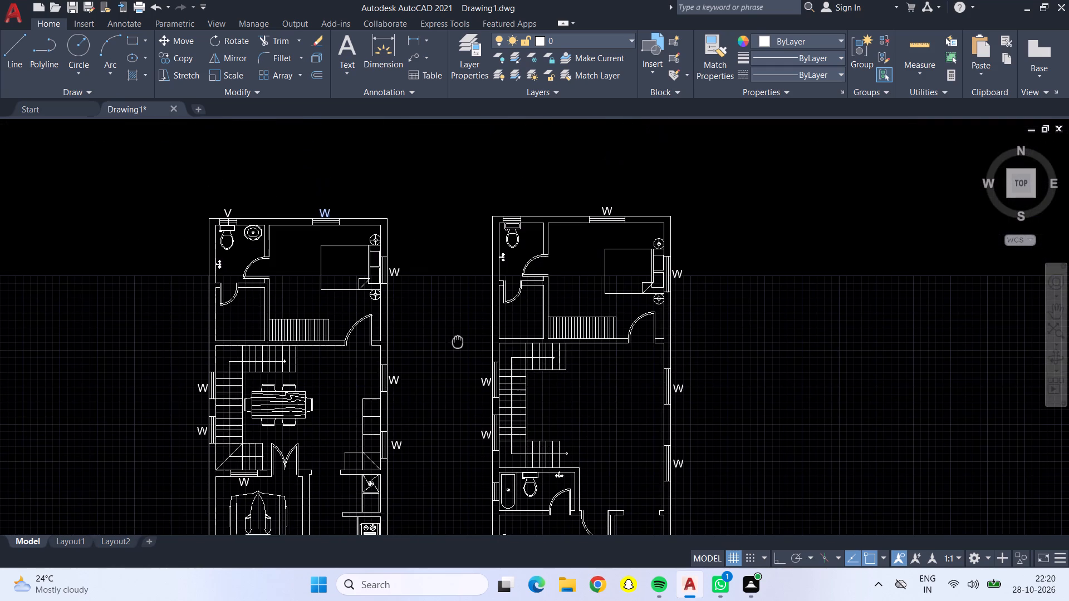
{"action": "middle_click_drag", "start_coordinate": [458, 342], "coordinate": [458, 343]}
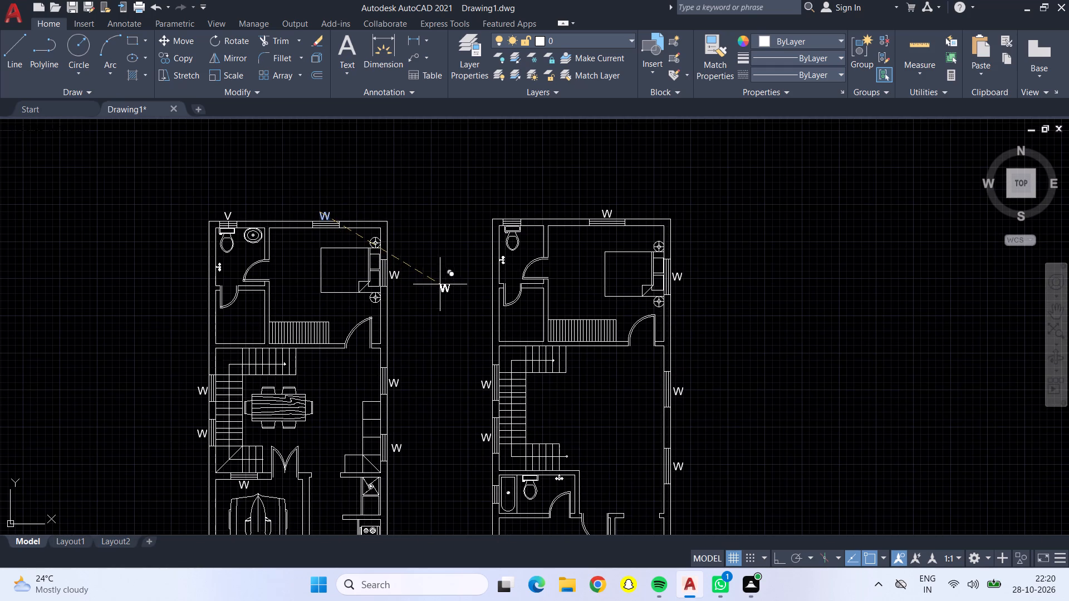
{"action": "key", "text": "Escape"}
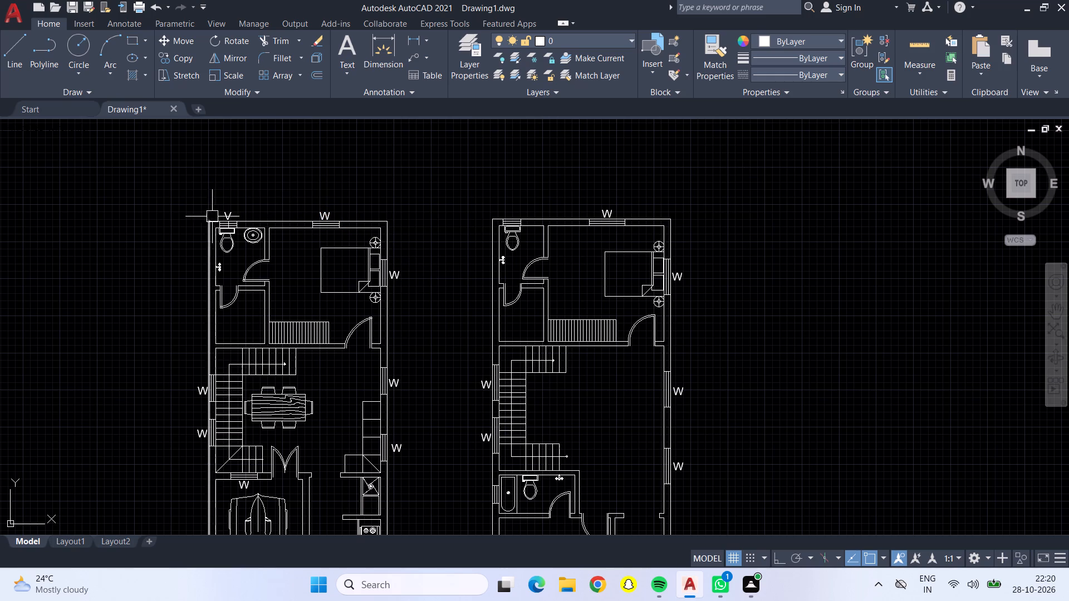
Copy the V label from the first plan's north toilet ventilator to just above the matching ventilator in the second plan.
{"action": "left_click", "coordinate": [227, 210]}
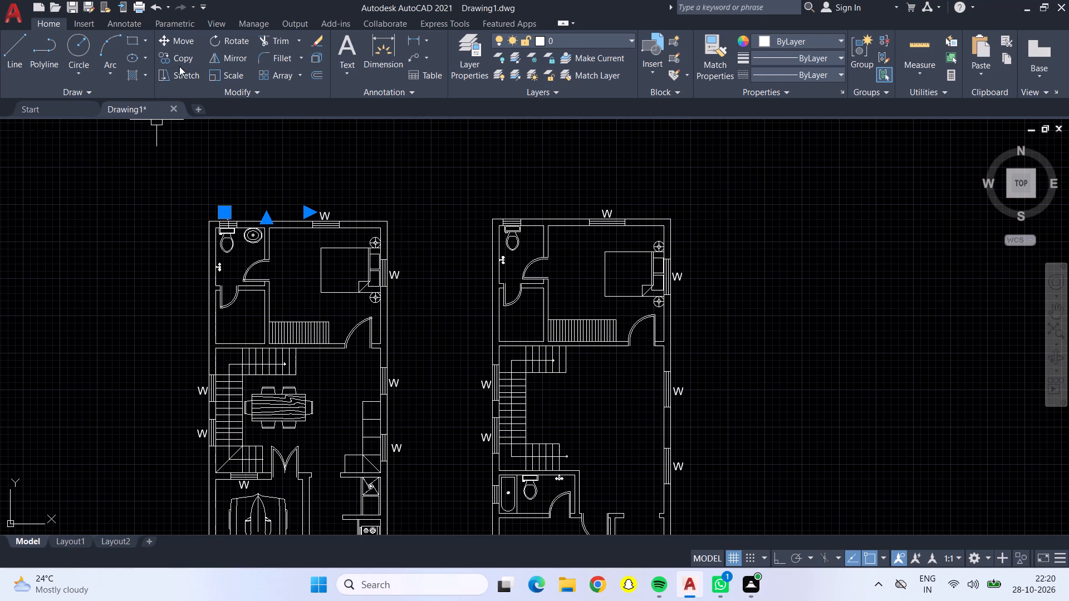
{"action": "left_click", "coordinate": [182, 60]}
{"action": "left_click", "coordinate": [227, 214]}
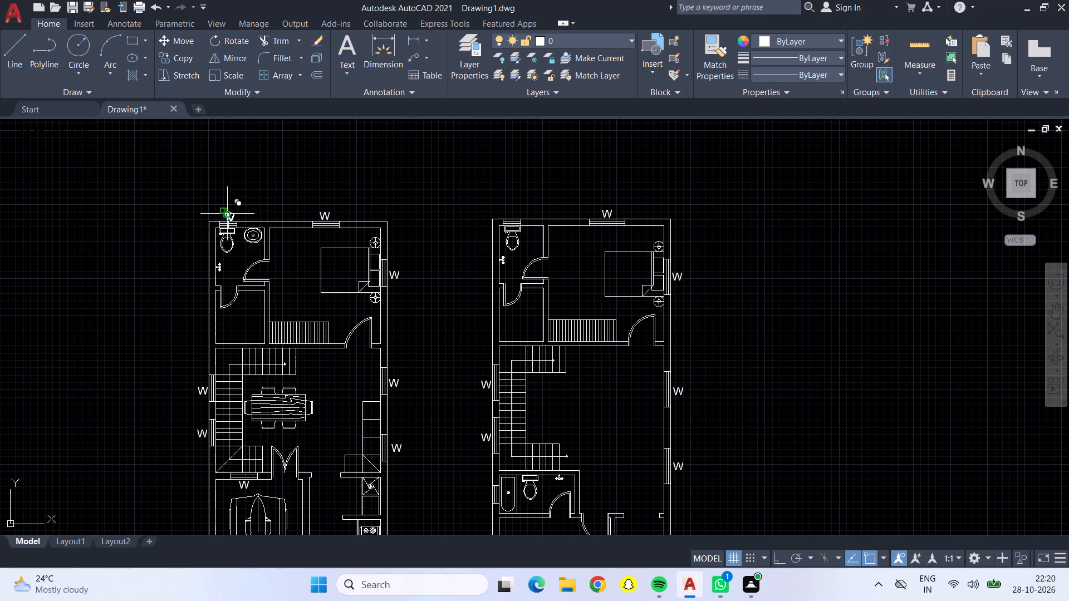
{"action": "scroll", "coordinate": [515, 211], "scroll_direction": "up", "scroll_amount": 6}
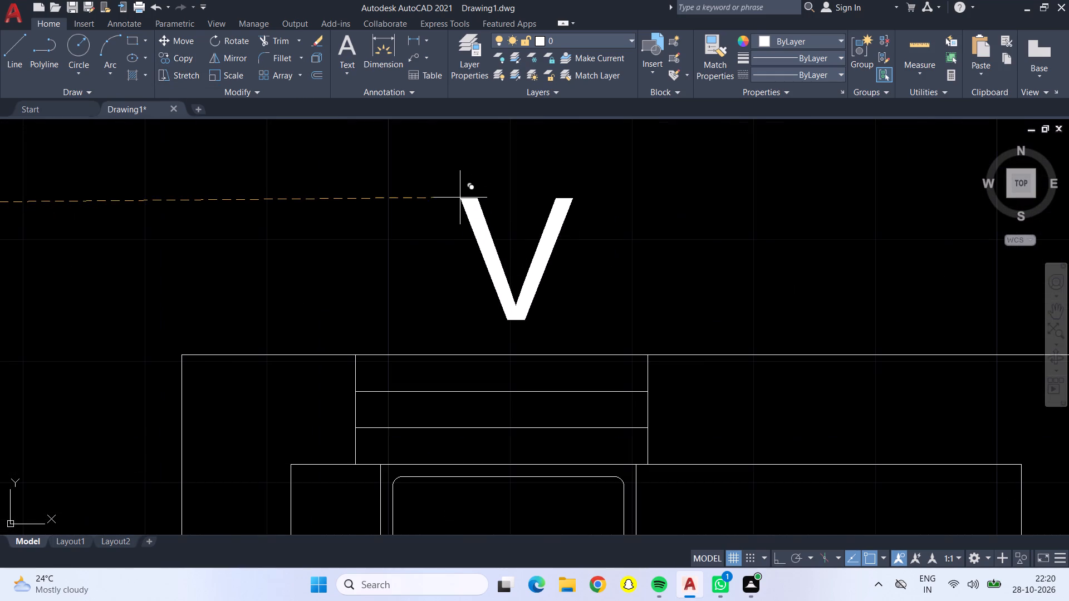
{"action": "left_click", "coordinate": [444, 198]}
Place another V copy outside the west ventilator of the second plan's lower bathroom and end the copying.
{"action": "scroll", "coordinate": [439, 198], "scroll_direction": "down", "scroll_amount": 1}
{"action": "scroll", "coordinate": [439, 198], "scroll_direction": "up", "scroll_amount": 1}
{"action": "scroll", "coordinate": [439, 198], "scroll_direction": "down", "scroll_amount": 3}
{"action": "scroll", "coordinate": [404, 269], "scroll_direction": "down", "scroll_amount": 4}
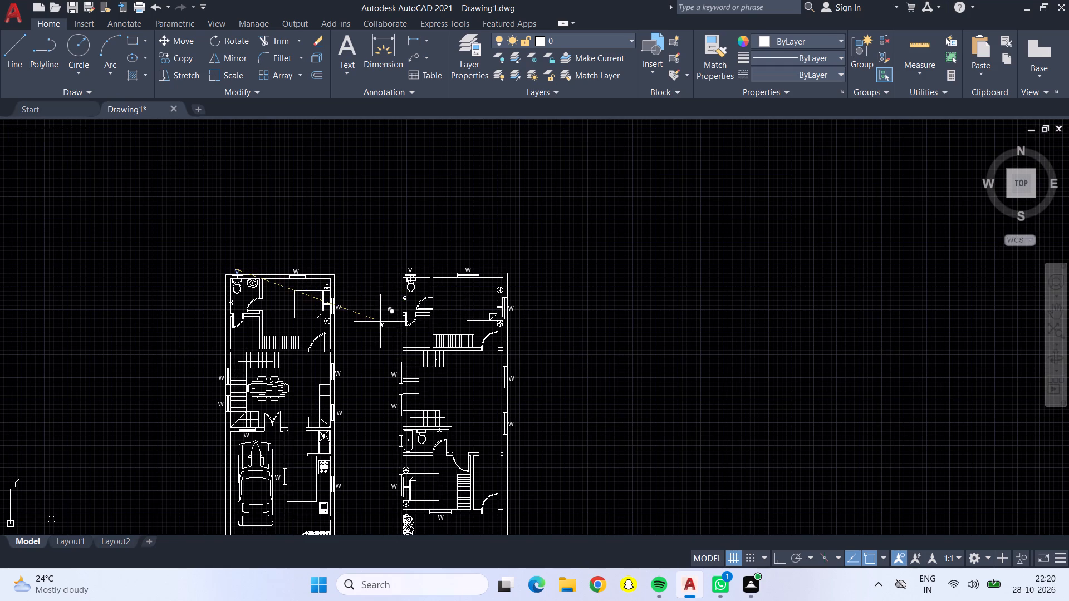
{"action": "middle_click_drag", "start_coordinate": [380, 324], "coordinate": [380, 225]}
{"action": "scroll", "coordinate": [385, 336], "scroll_direction": "up", "scroll_amount": 6}
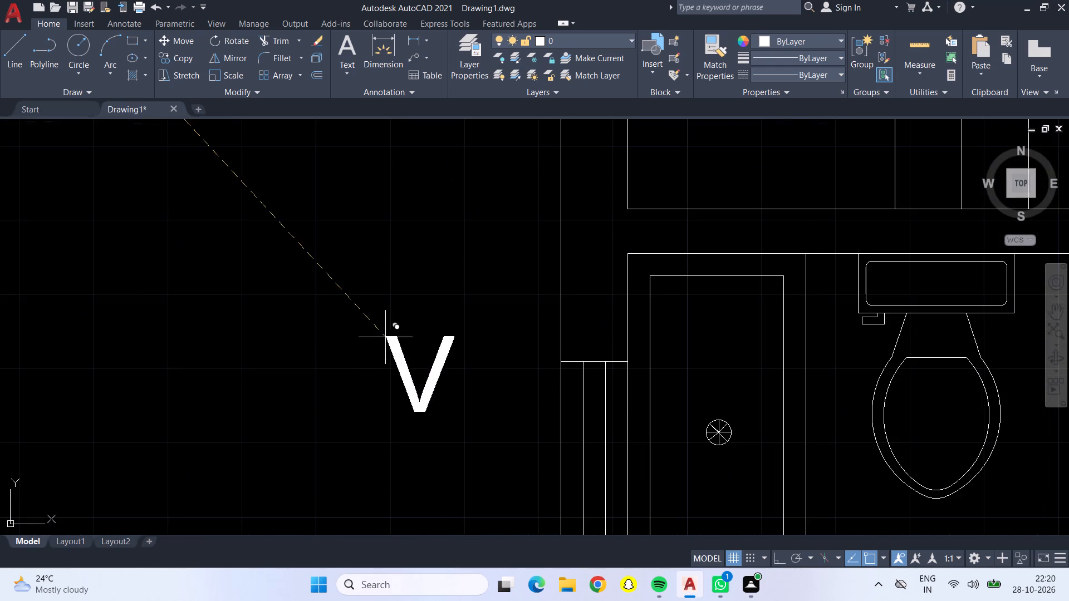
{"action": "scroll", "coordinate": [423, 362], "scroll_direction": "down", "scroll_amount": 1}
{"action": "scroll", "coordinate": [438, 388], "scroll_direction": "up", "scroll_amount": 1}
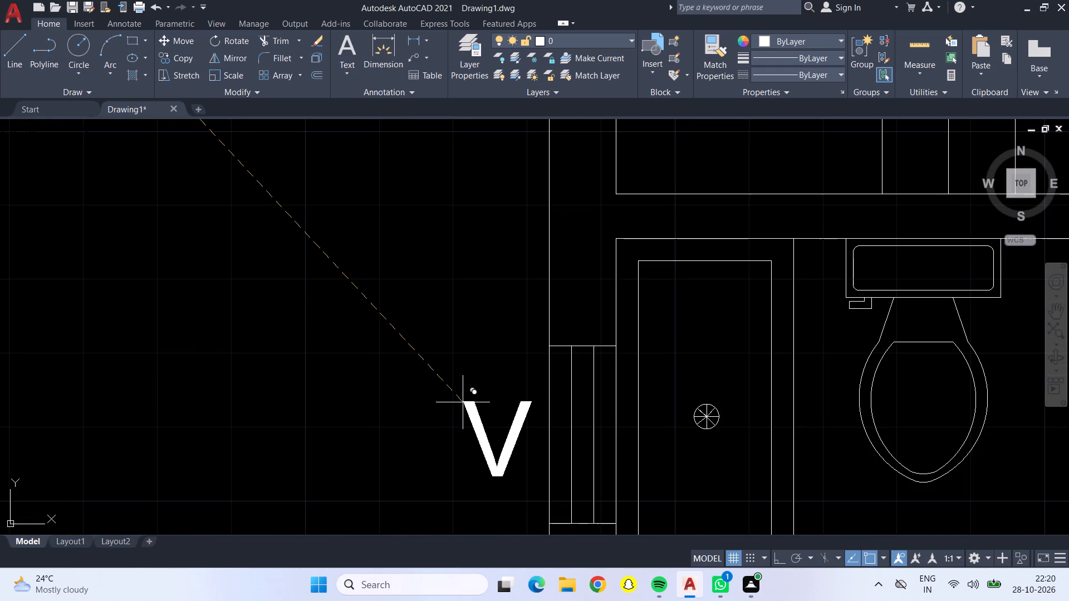
{"action": "left_click", "coordinate": [463, 404]}
{"action": "scroll", "coordinate": [438, 398], "scroll_direction": "down", "scroll_amount": 5}
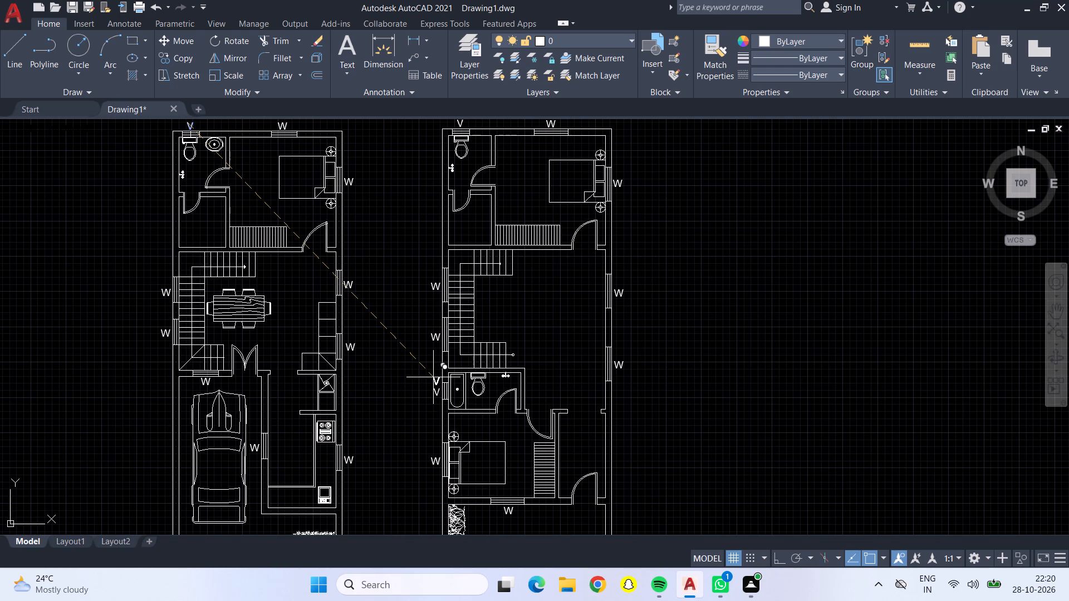
{"action": "key", "text": "Escape"}
Examine both floor plans to check the window and ventilator labels and the second plan's linework.
{"action": "scroll", "coordinate": [435, 376], "scroll_direction": "down", "scroll_amount": 1}
{"action": "scroll", "coordinate": [439, 376], "scroll_direction": "up", "scroll_amount": 1}
{"action": "scroll", "coordinate": [440, 376], "scroll_direction": "down", "scroll_amount": 1}
{"action": "middle_click_drag", "start_coordinate": [518, 341], "coordinate": [511, 342]}
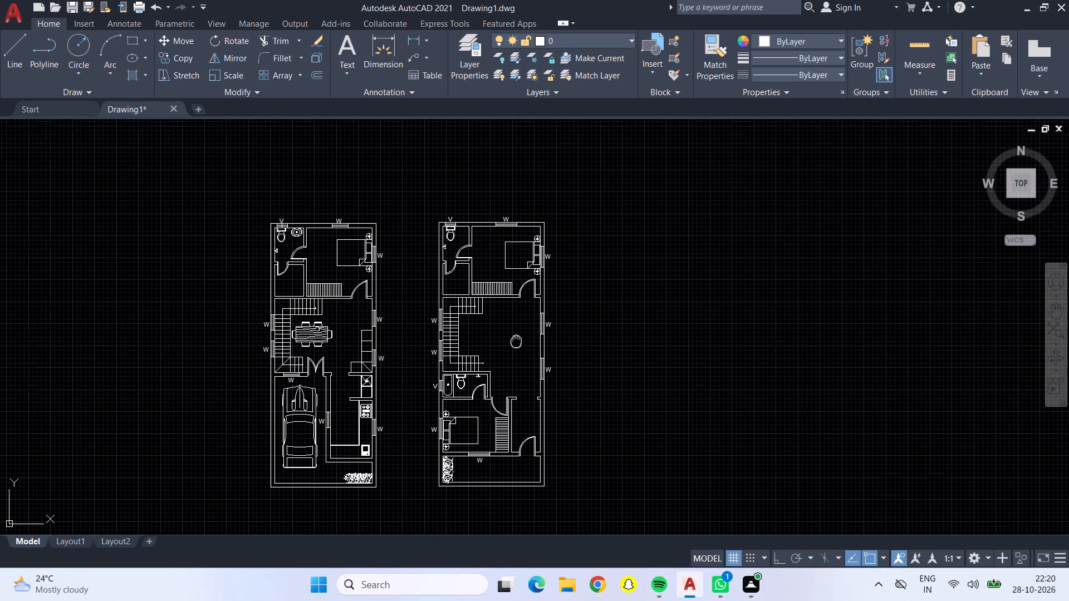
{"action": "middle_click_drag", "start_coordinate": [511, 342], "coordinate": [447, 280]}
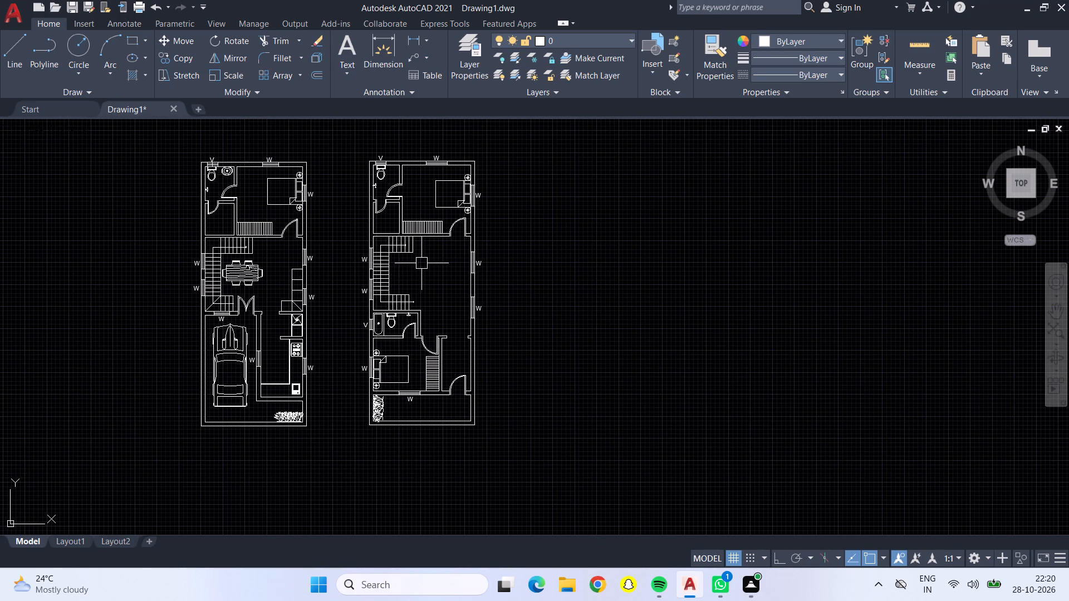
{"action": "scroll", "coordinate": [386, 191], "scroll_direction": "up", "scroll_amount": 3}
{"action": "scroll", "coordinate": [386, 195], "scroll_direction": "down", "scroll_amount": 2}
{"action": "scroll", "coordinate": [381, 237], "scroll_direction": "up", "scroll_amount": 2}
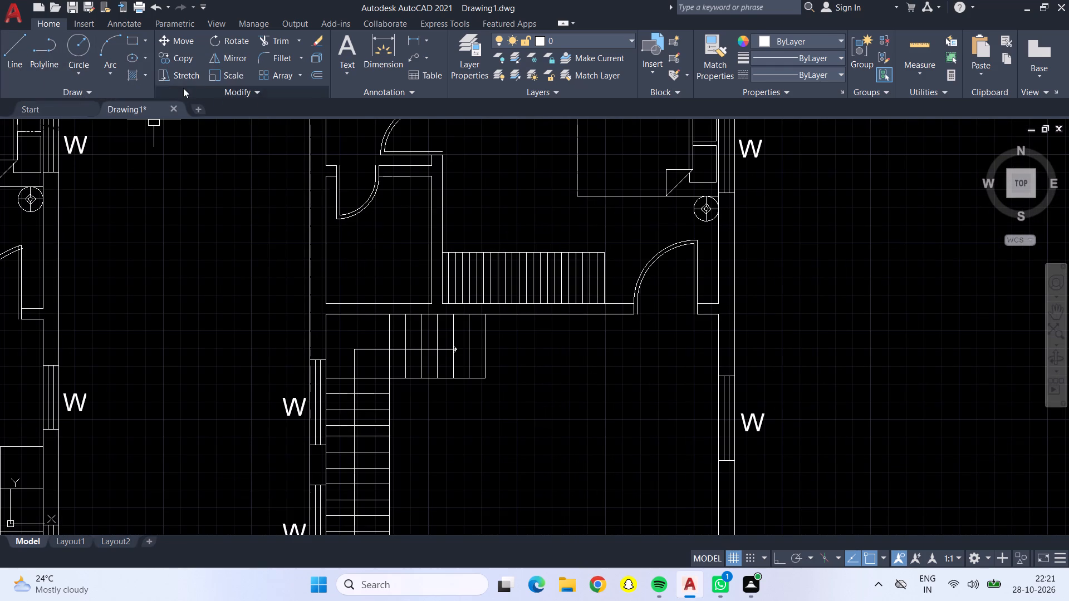
Trim away the door swing, door leaf and frame lines at the small room below the second plan's north toilet.
{"action": "left_click", "coordinate": [275, 29]}
{"action": "left_click", "coordinate": [275, 45]}
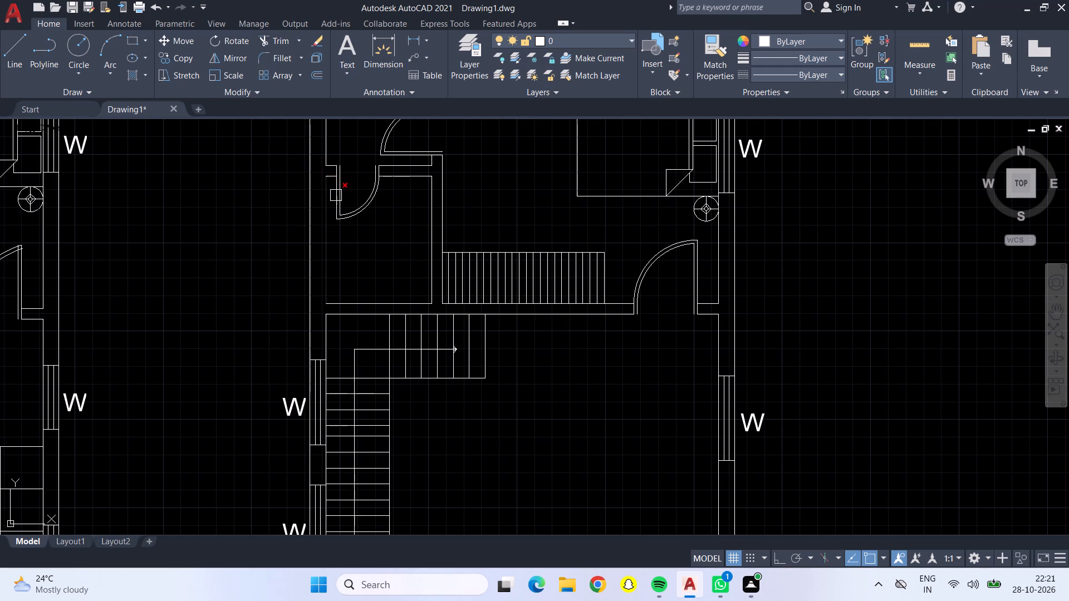
{"action": "double_click", "coordinate": [345, 198]}
{"action": "left_click", "coordinate": [335, 195]}
{"action": "double_click", "coordinate": [351, 211]}
{"action": "left_click", "coordinate": [353, 215]}
{"action": "left_click", "coordinate": [362, 188]}
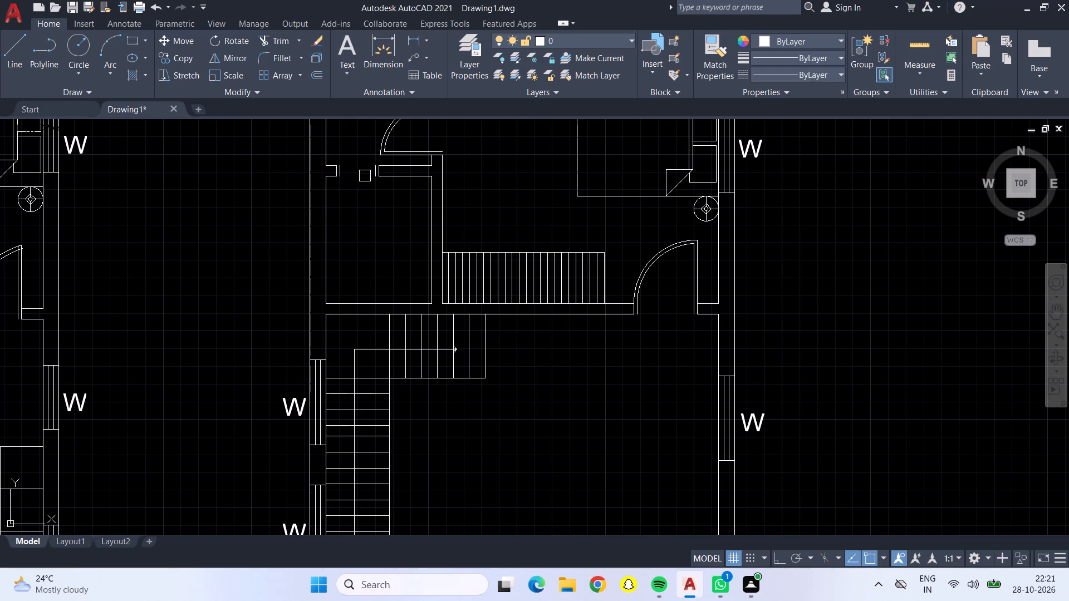
{"action": "left_click", "coordinate": [372, 171]}
{"action": "left_click", "coordinate": [346, 166]}
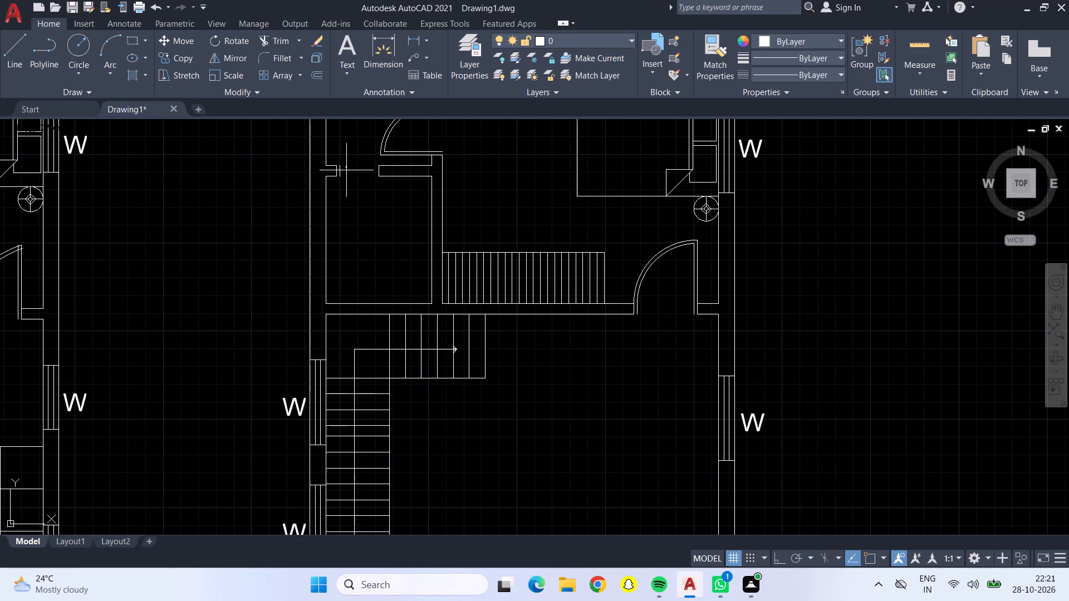
{"action": "left_click", "coordinate": [337, 169]}
{"action": "key", "text": "Escape"}
Draw lines across the removed door's opening to continue both faces of the small room's north wall.
{"action": "left_click_drag", "start_coordinate": [23, 62], "coordinate": [50, 81]}
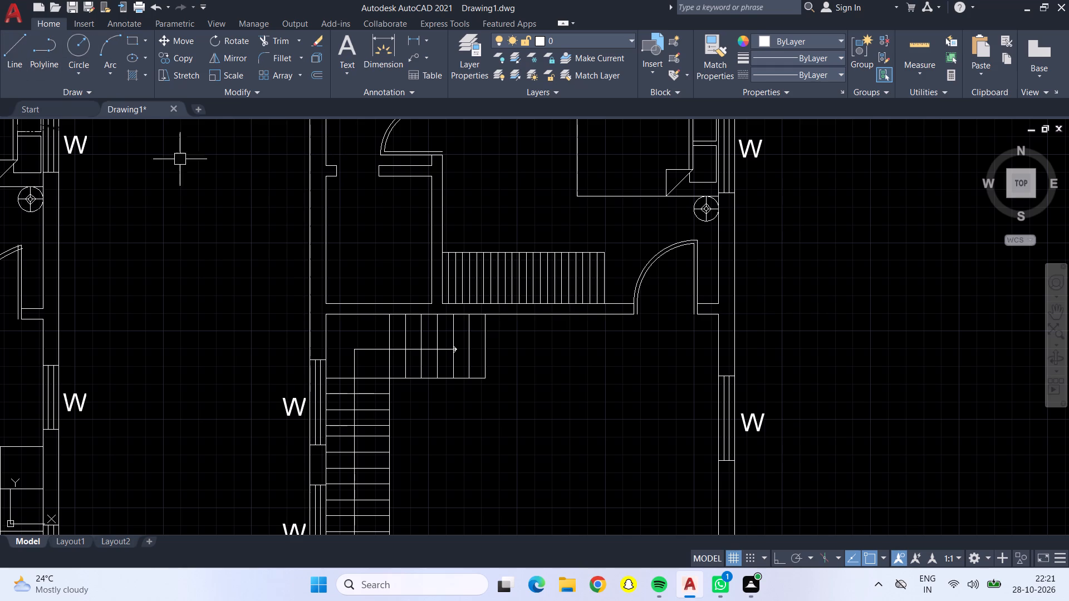
{"action": "scroll", "coordinate": [341, 161], "scroll_direction": "up", "scroll_amount": 3}
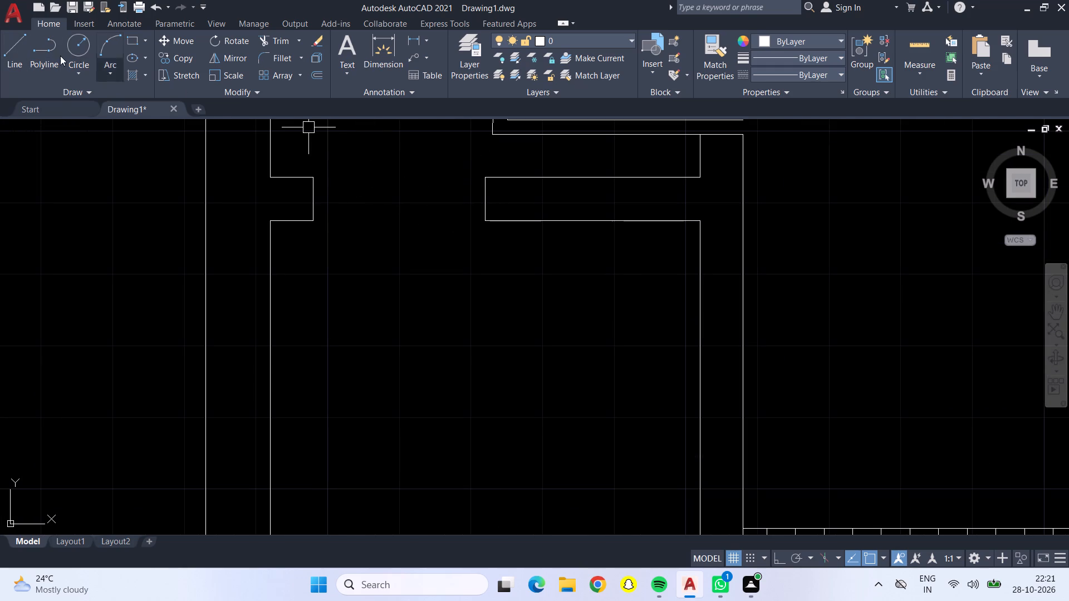
{"action": "left_click", "coordinate": [15, 40]}
{"action": "left_click_drag", "start_coordinate": [482, 180], "coordinate": [471, 179]}
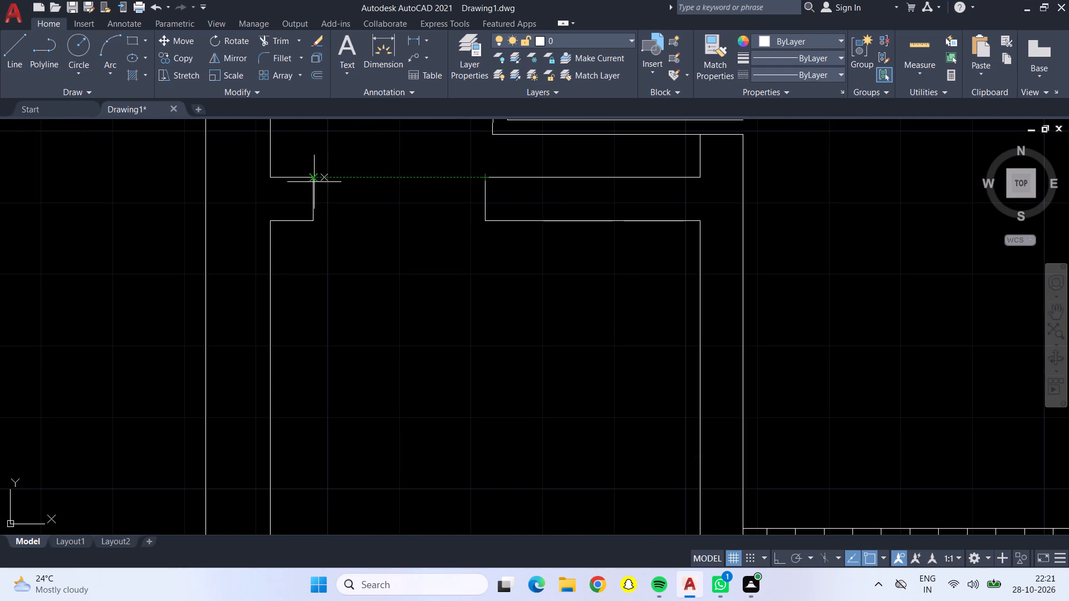
{"action": "left_click", "coordinate": [310, 177]}
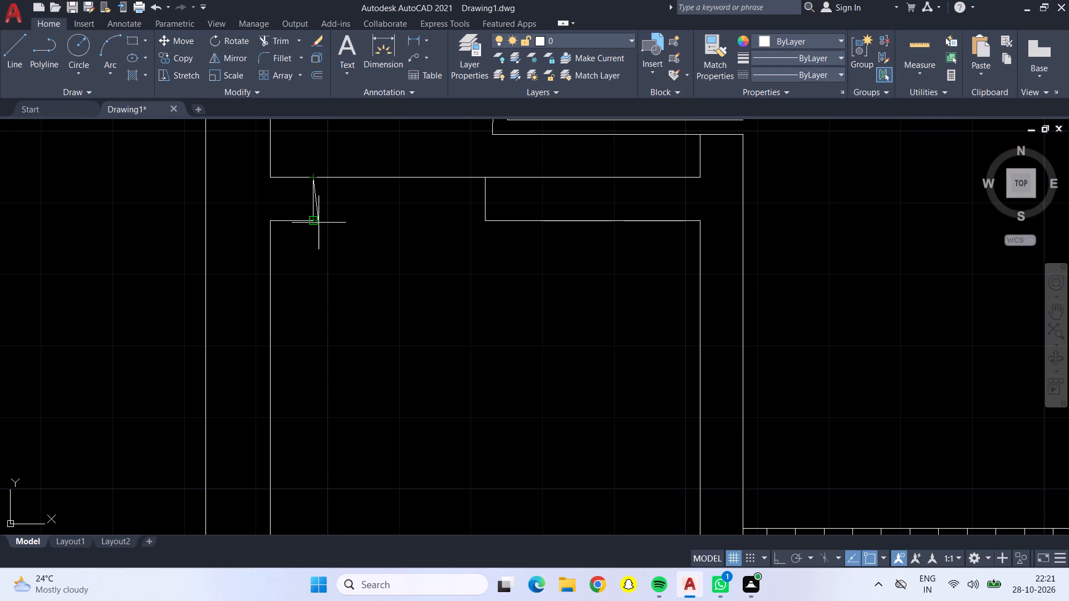
{"action": "left_click", "coordinate": [318, 221]}
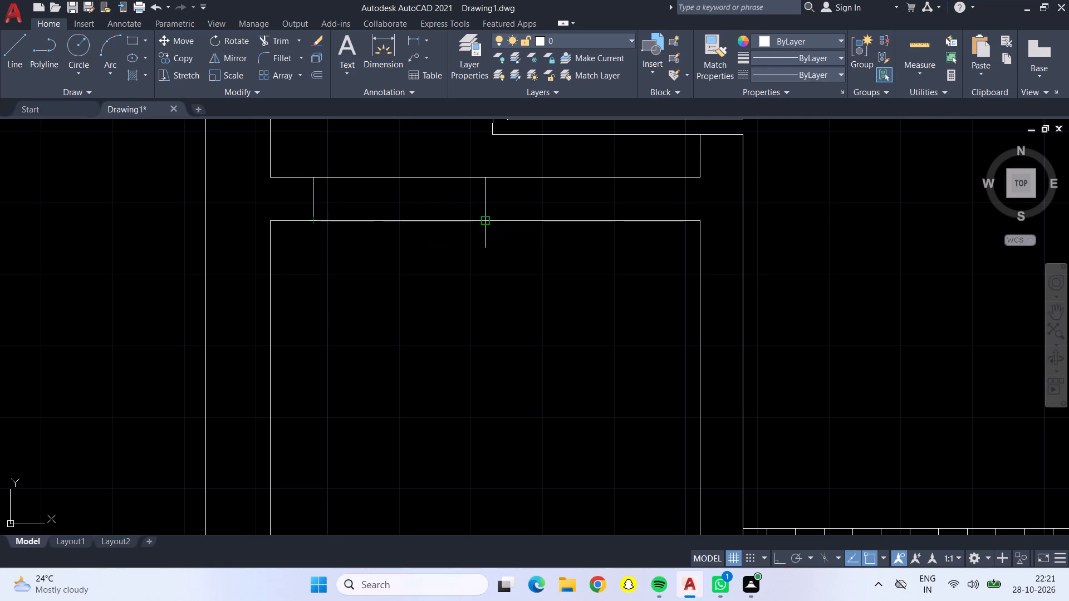
{"action": "left_click", "coordinate": [482, 222]}
{"action": "key", "text": "Escape"}
Trim off the two old jamb lines crossing the closed-up wall and end trimming.
{"action": "left_click", "coordinate": [278, 42]}
{"action": "left_click", "coordinate": [308, 194]}
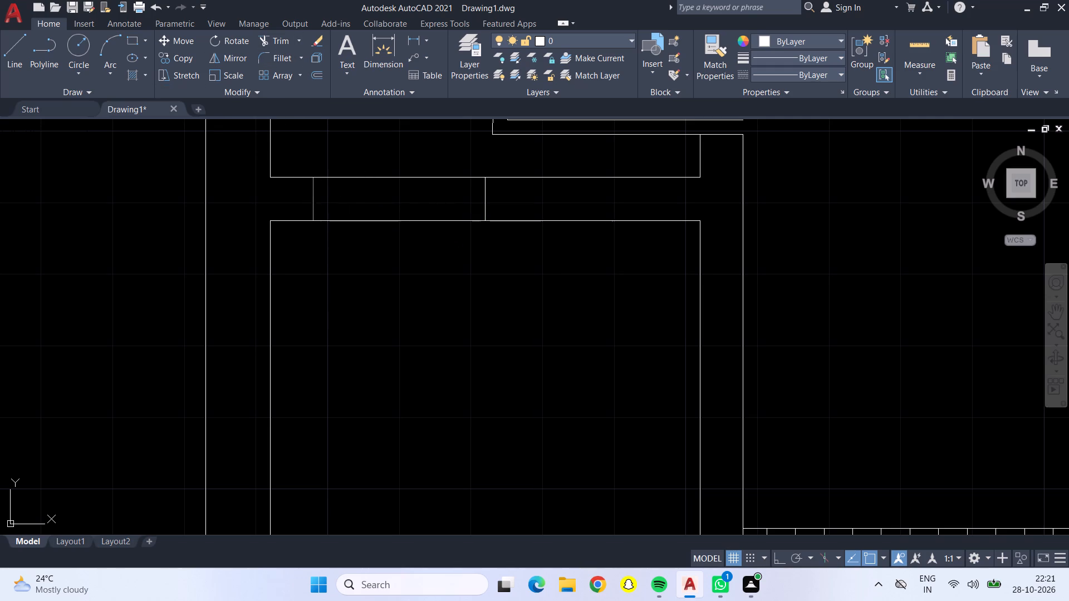
{"action": "left_click_drag", "start_coordinate": [477, 191], "coordinate": [492, 191]}
{"action": "left_click_drag", "start_coordinate": [293, 191], "coordinate": [330, 196]}
{"action": "scroll", "coordinate": [330, 196], "scroll_direction": "down", "scroll_amount": 4}
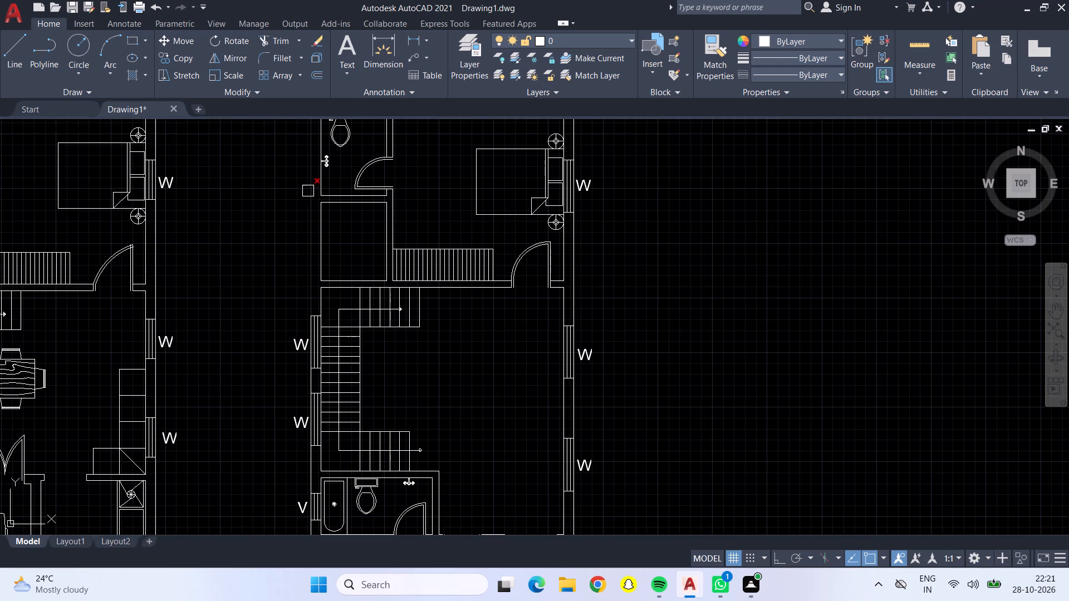
{"action": "key", "text": "Escape"}
Draw two corner-to-corner diagonal lines forming an X in the closed small room below the second plan's north toilet.
{"action": "scroll", "coordinate": [262, 184], "scroll_direction": "down", "scroll_amount": 2}
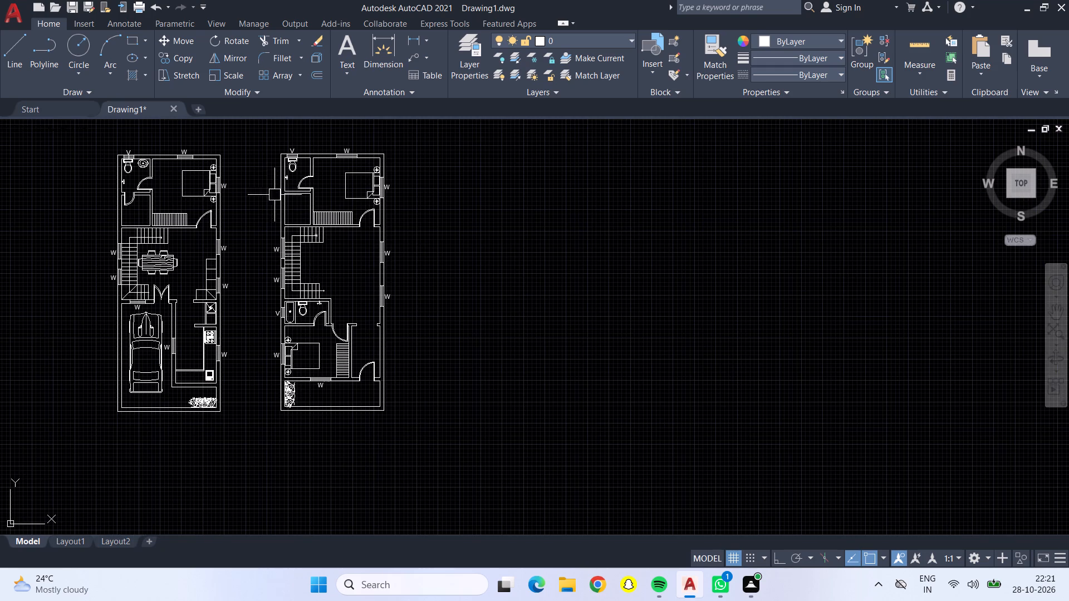
{"action": "left_click", "coordinate": [11, 50]}
{"action": "scroll", "coordinate": [306, 200], "scroll_direction": "up", "scroll_amount": 4}
{"action": "left_click_drag", "start_coordinate": [322, 156], "coordinate": [313, 155]}
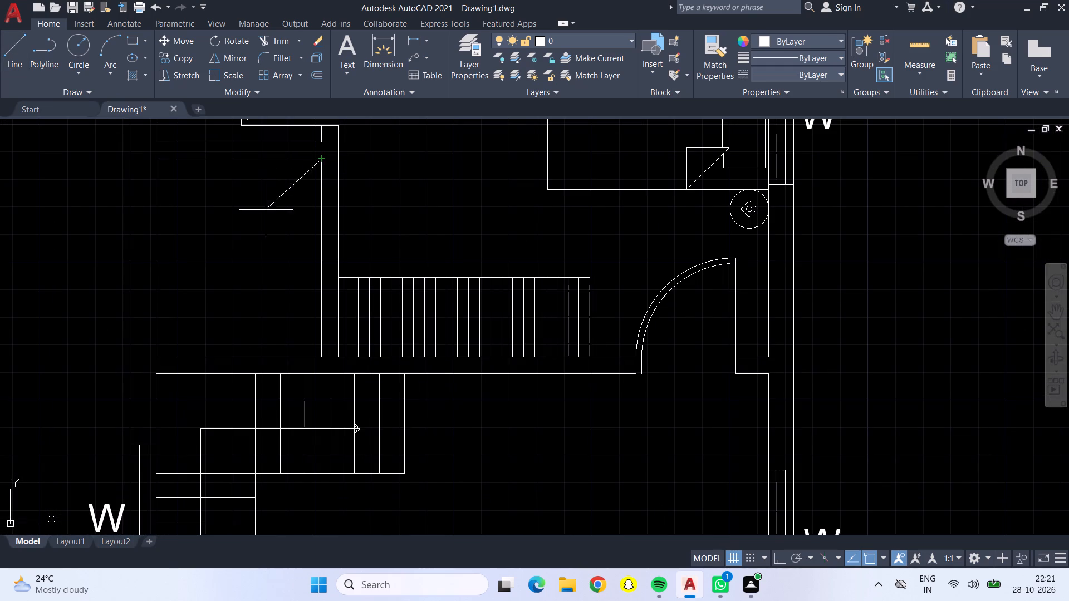
{"action": "left_click", "coordinate": [156, 353]}
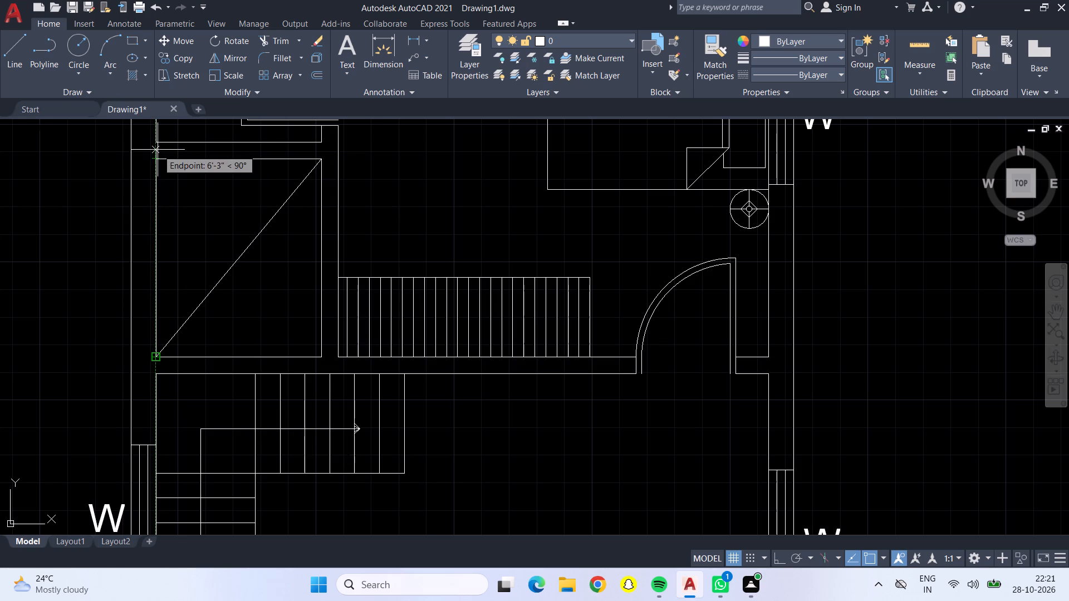
{"action": "left_click", "coordinate": [156, 160]}
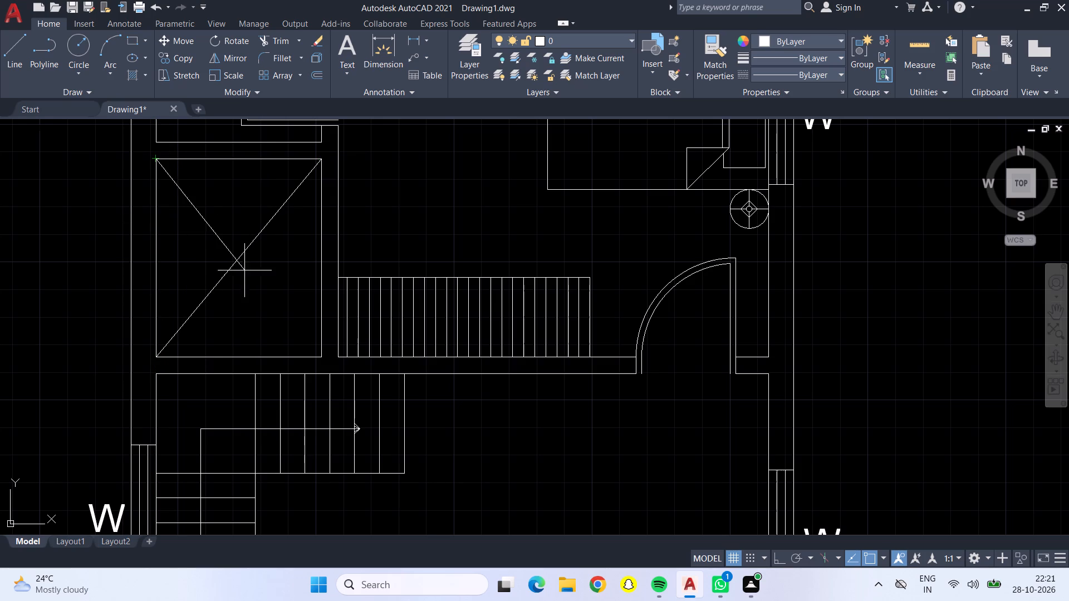
{"action": "left_click", "coordinate": [326, 356]}
{"action": "key", "text": "Escape"}
{"action": "scroll", "coordinate": [234, 327], "scroll_direction": "down", "scroll_amount": 3}
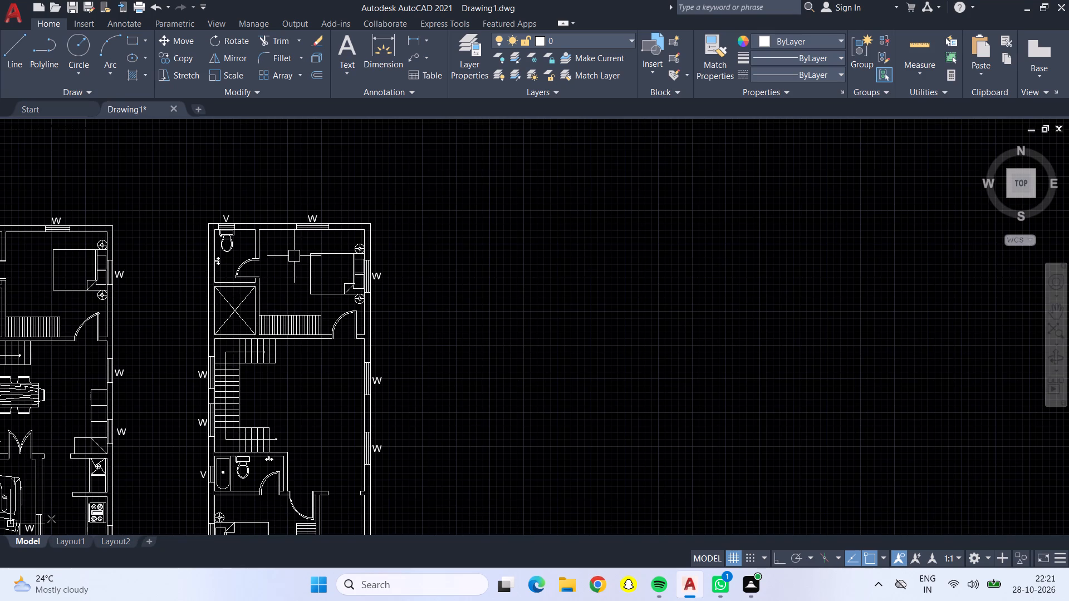
{"action": "scroll", "coordinate": [290, 254], "scroll_direction": "down", "scroll_amount": 1}
{"action": "middle_click_drag", "start_coordinate": [279, 253], "coordinate": [283, 187]}
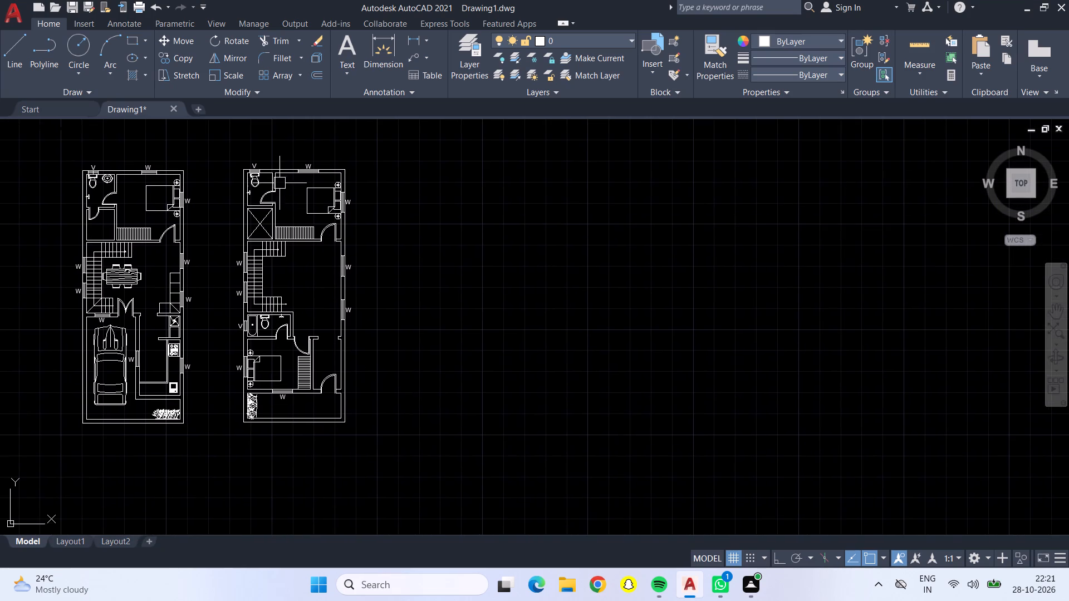
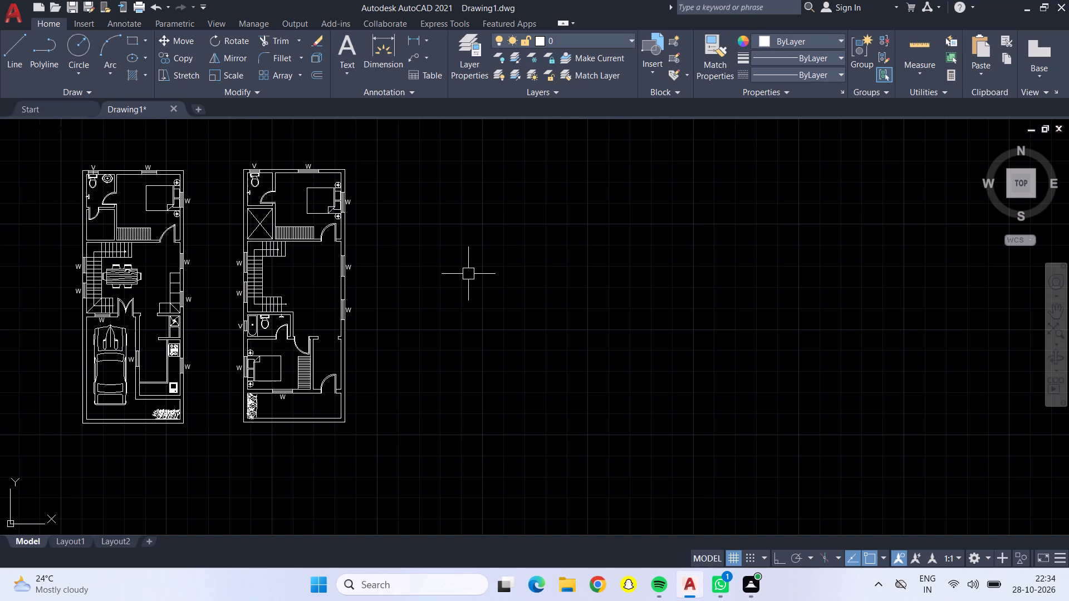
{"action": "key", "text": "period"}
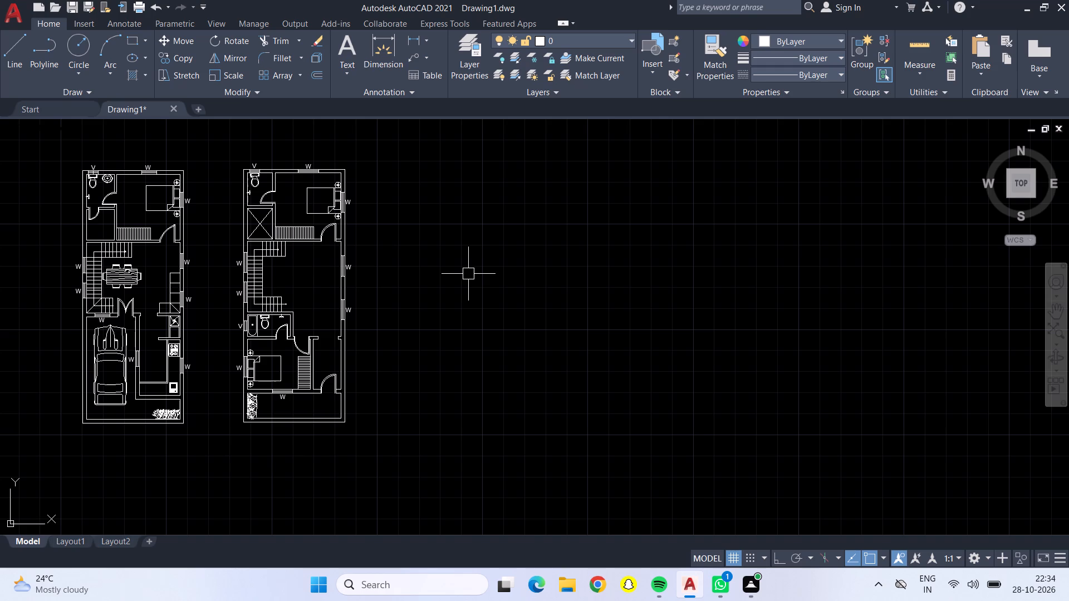
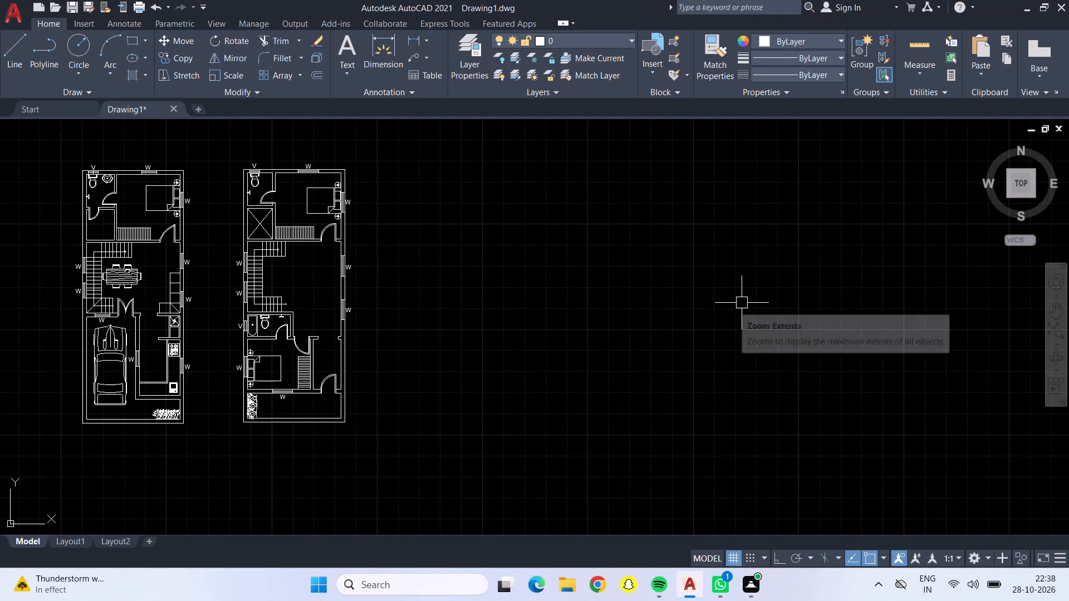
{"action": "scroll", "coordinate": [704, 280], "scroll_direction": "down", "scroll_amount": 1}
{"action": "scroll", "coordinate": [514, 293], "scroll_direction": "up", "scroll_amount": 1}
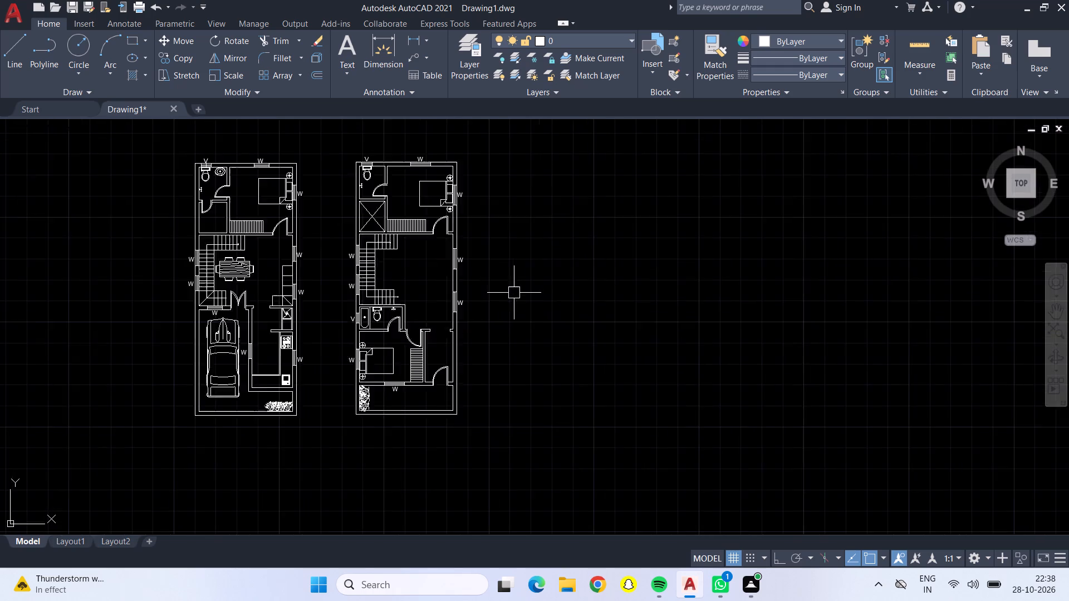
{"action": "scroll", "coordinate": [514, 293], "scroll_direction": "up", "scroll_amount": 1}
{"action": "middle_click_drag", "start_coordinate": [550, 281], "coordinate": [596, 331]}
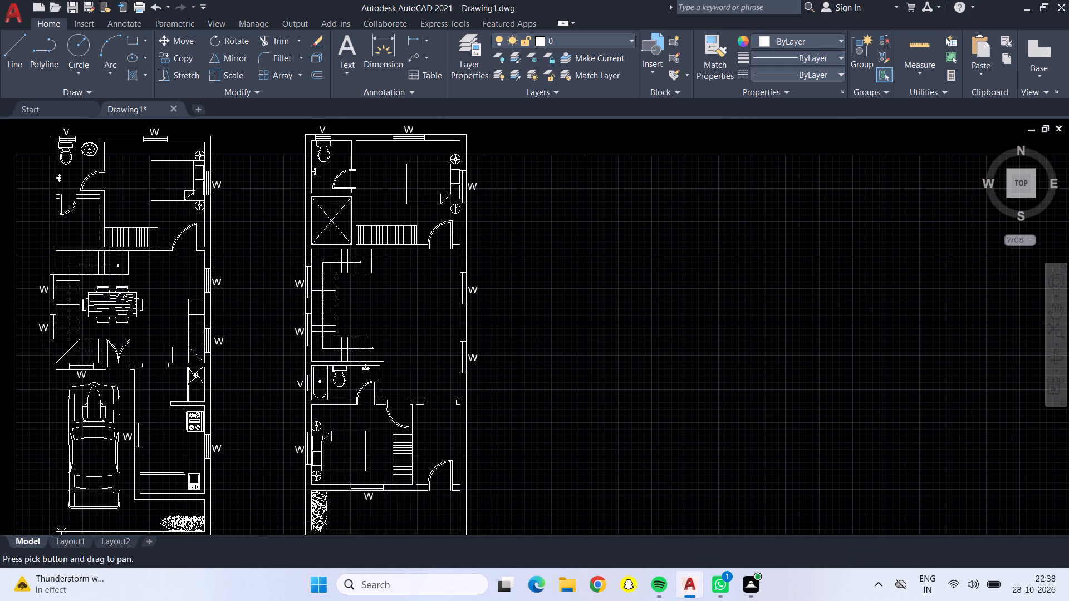
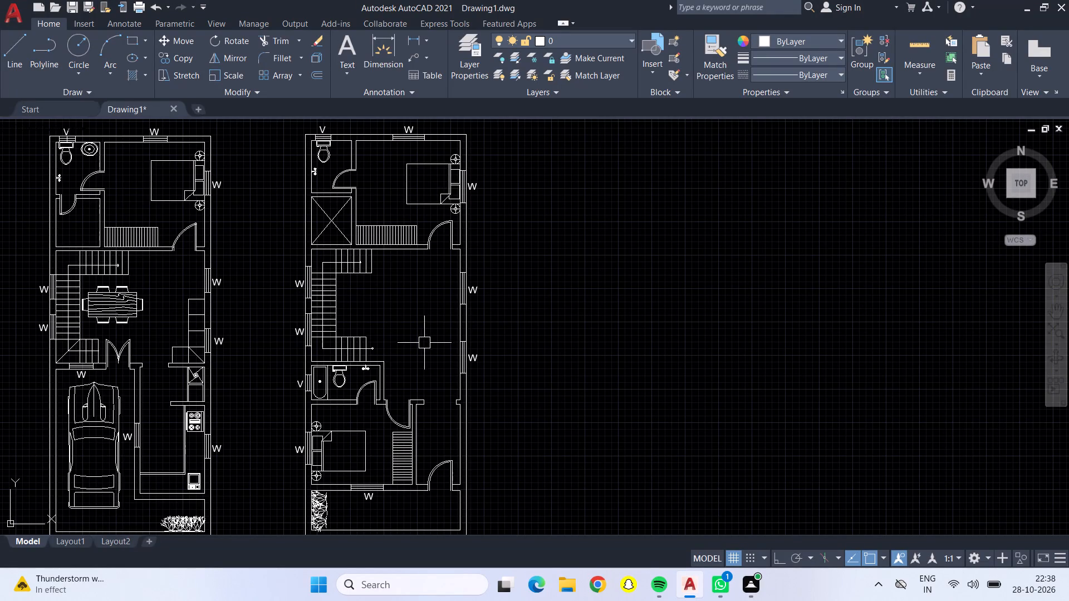
Draw a closed 20' by 50' rectangular outline with orthogonal lines in the empty space beside the second floor plan.
{"action": "middle_click_drag", "start_coordinate": [424, 342], "coordinate": [386, 309]}
{"action": "scroll", "coordinate": [386, 309], "scroll_direction": "down", "scroll_amount": 1}
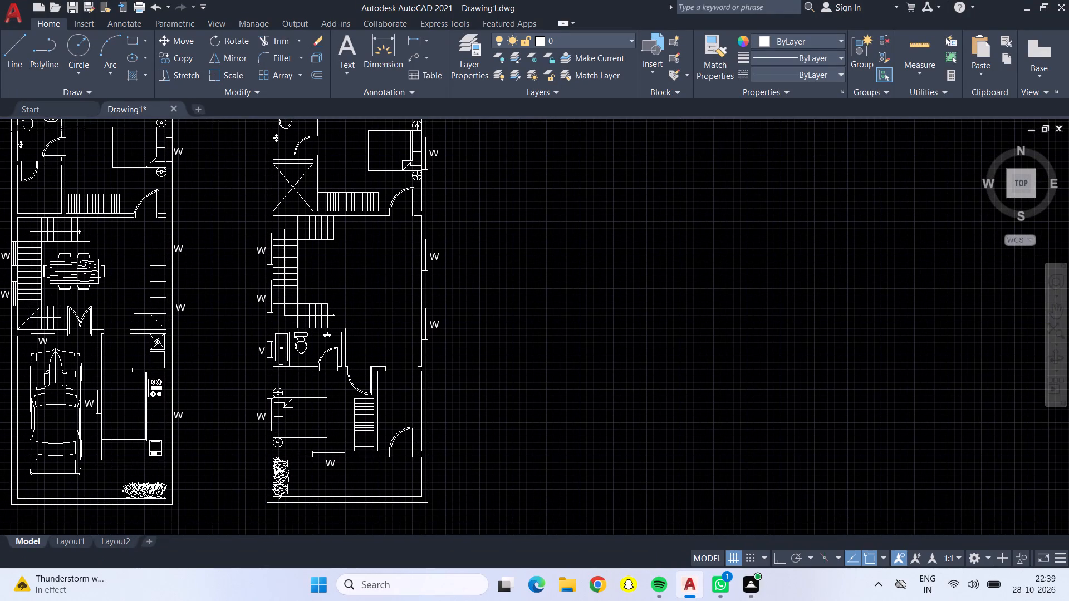
{"action": "middle_click_drag", "start_coordinate": [386, 309], "coordinate": [328, 310]}
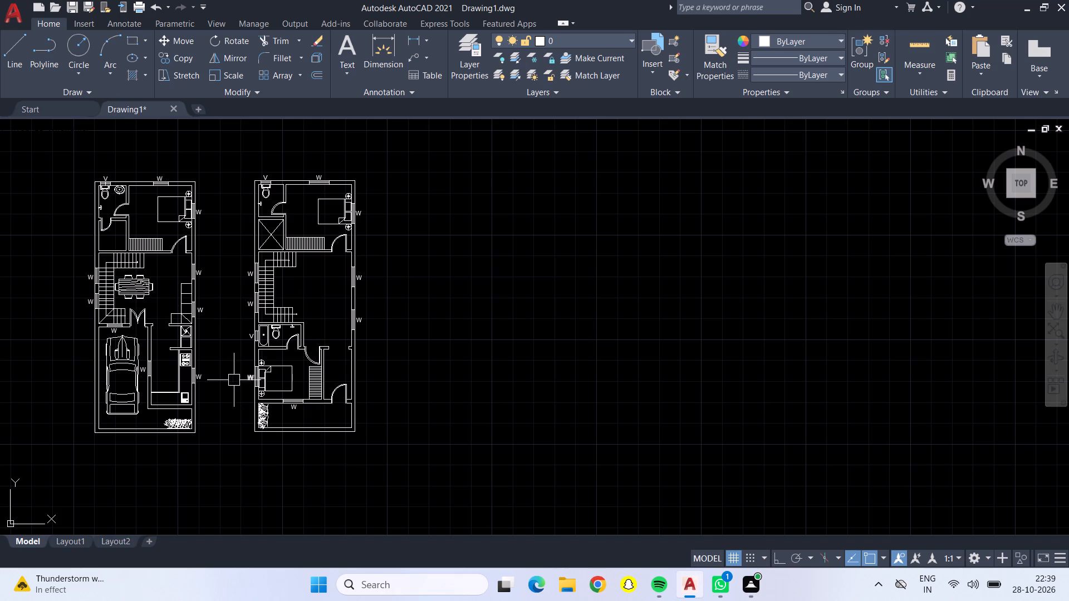
{"action": "middle_click_drag", "start_coordinate": [401, 367], "coordinate": [383, 367]}
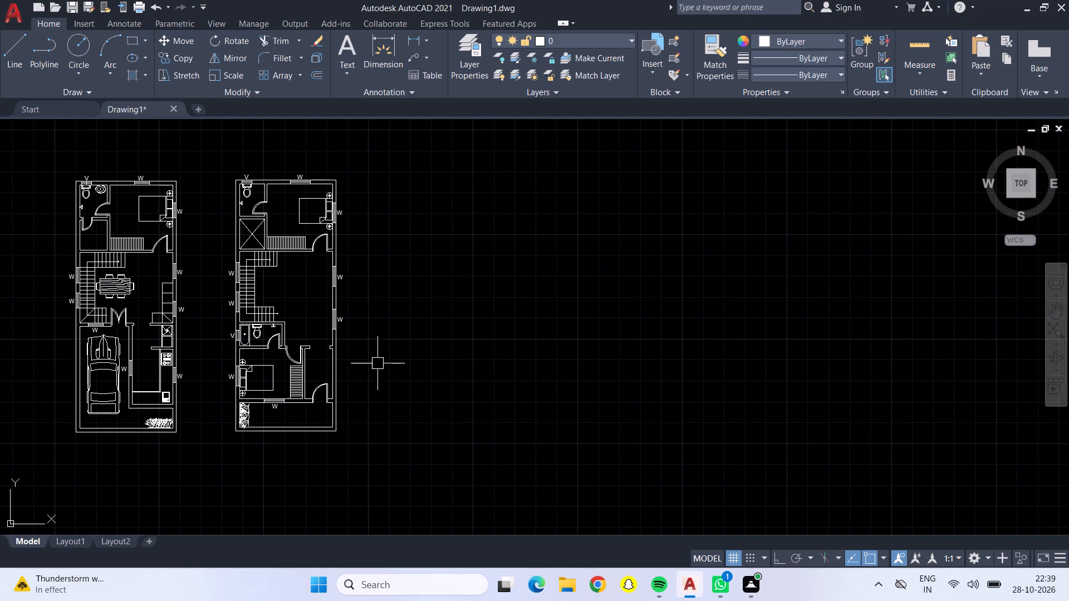
{"action": "left_click", "coordinate": [18, 53]}
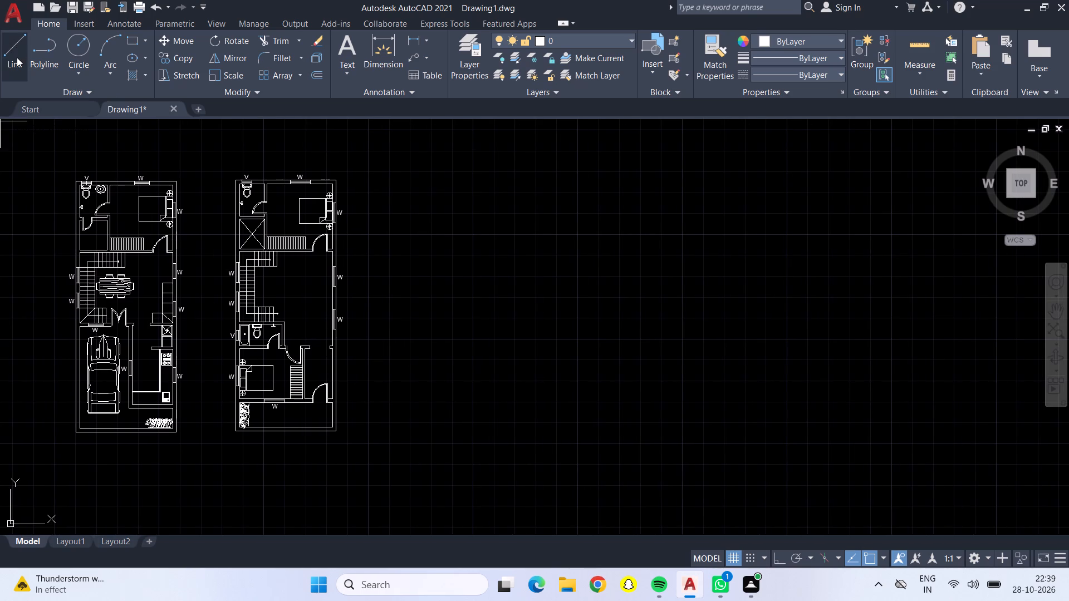
{"action": "left_click", "coordinate": [382, 180]}
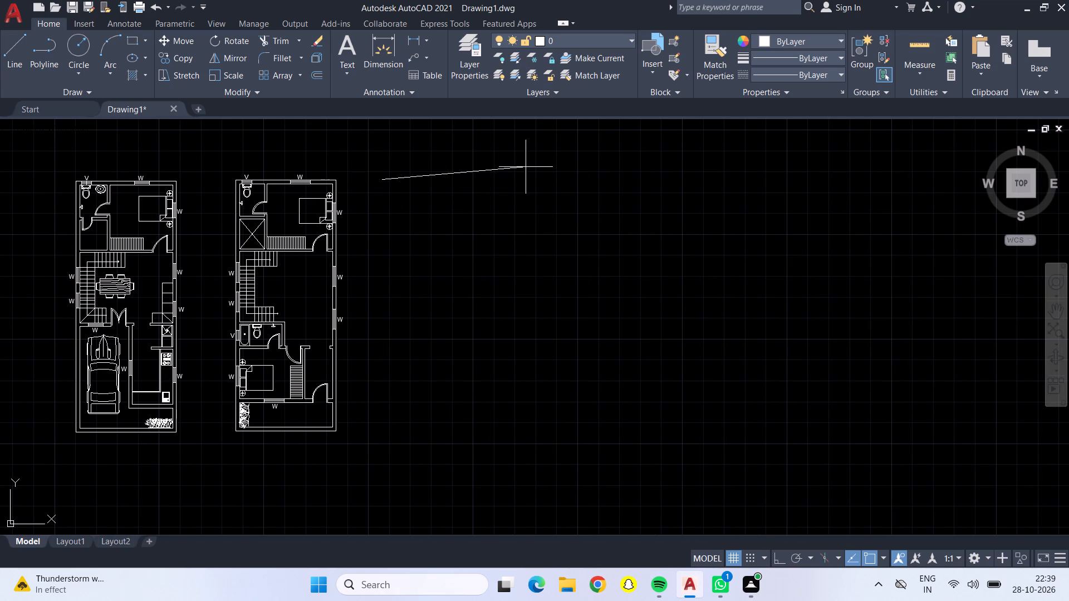
{"action": "key", "text": "F8"}
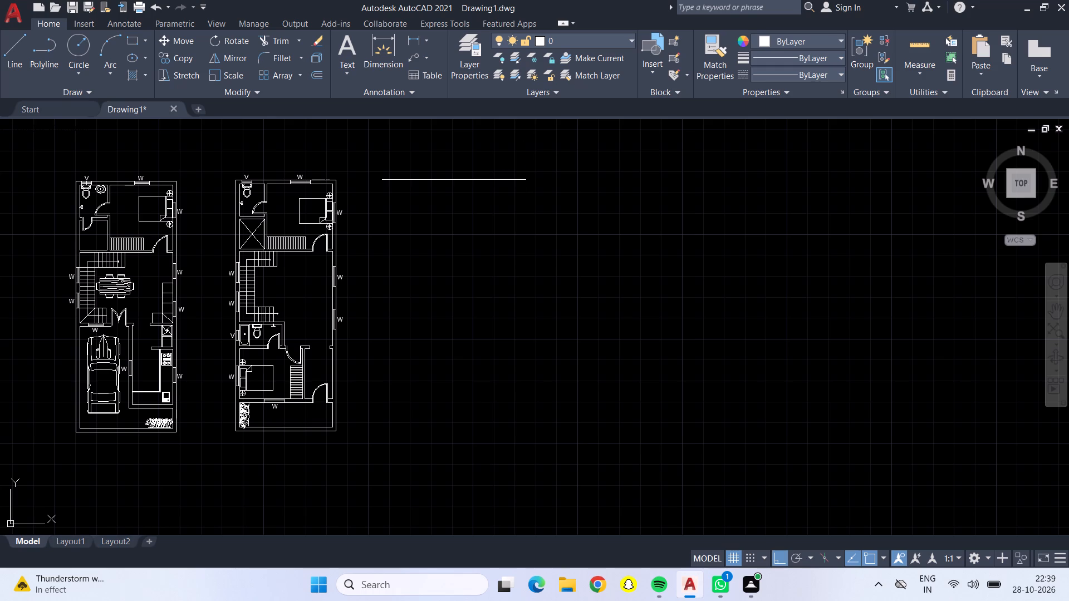
{"action": "type", "text": "20'"}
{"action": "key", "text": "Return"}
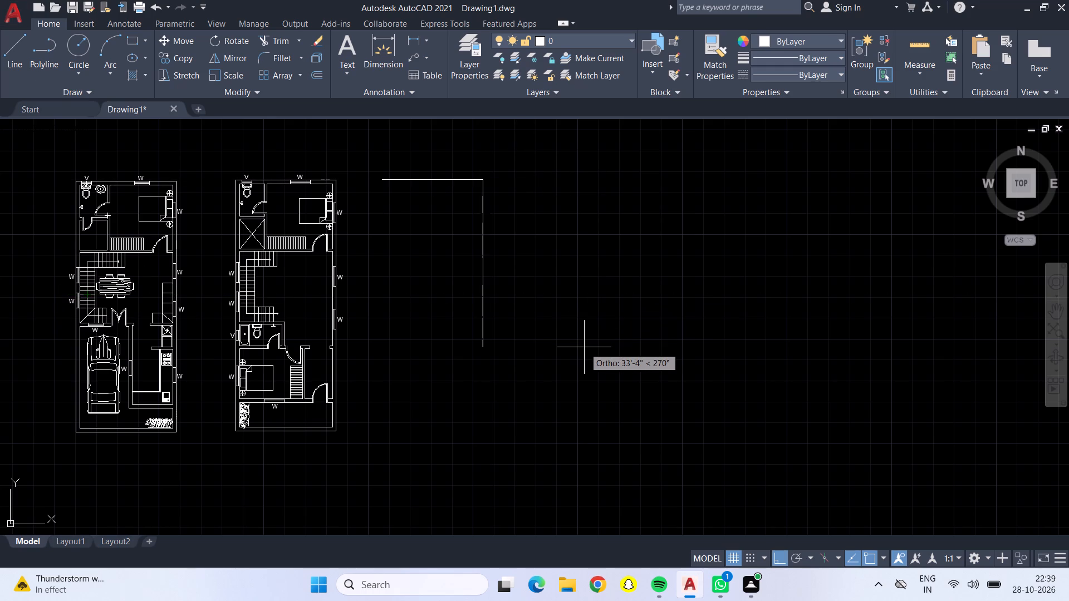
{"action": "type", "text": "50'"}
{"action": "key", "text": "Return"}
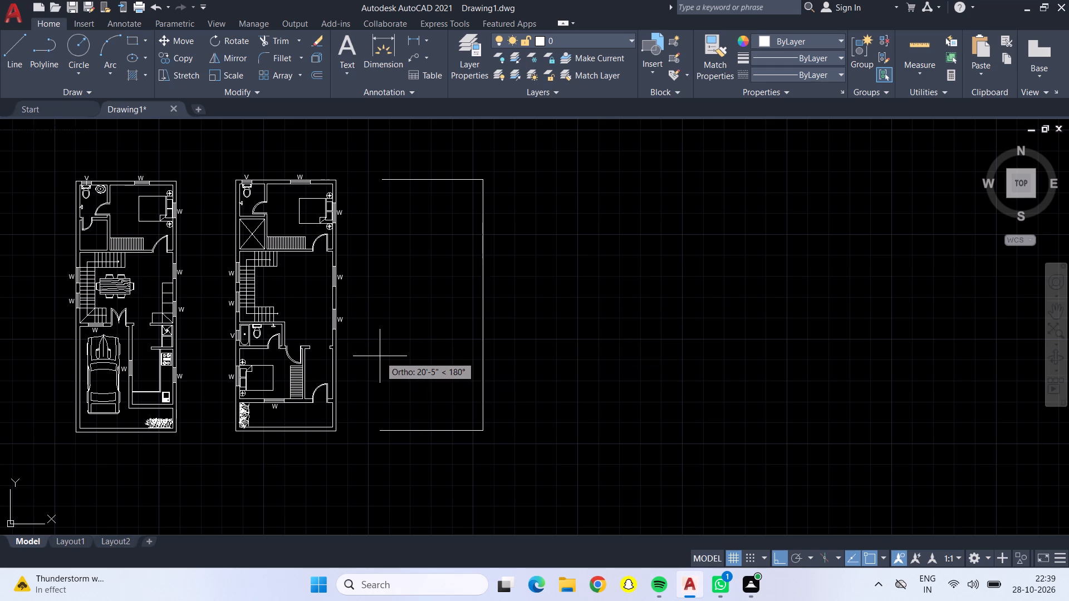
{"action": "type", "text": "20'"}
{"action": "key", "text": "Return"}
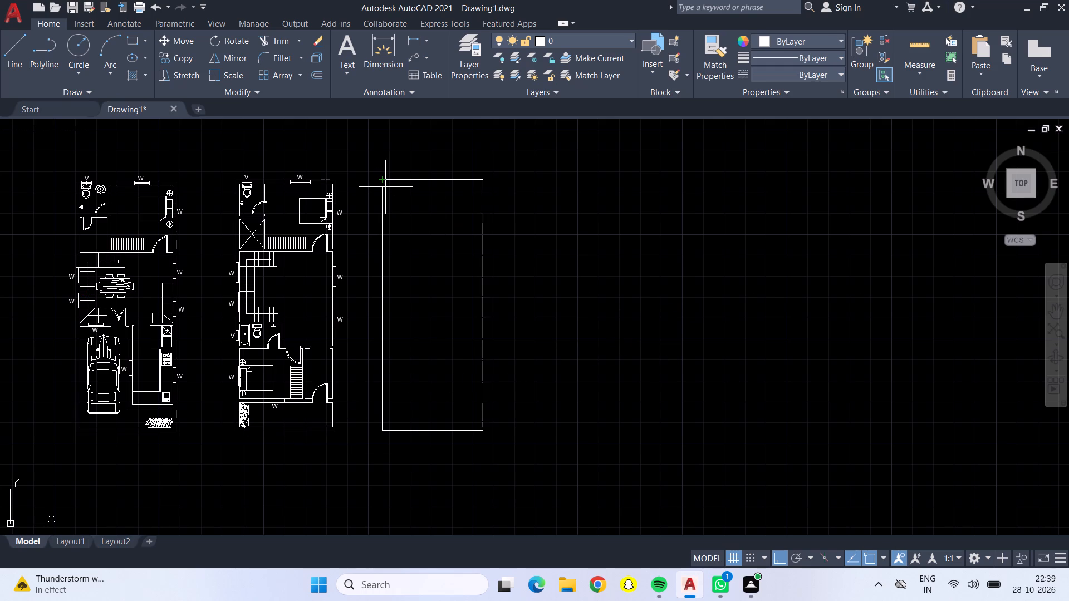
{"action": "key", "text": "3"}
{"action": "key", "text": "BackSpace"}
{"action": "type", "text": "50'"}
{"action": "key", "text": "Return"}
{"action": "key", "text": "Return"}
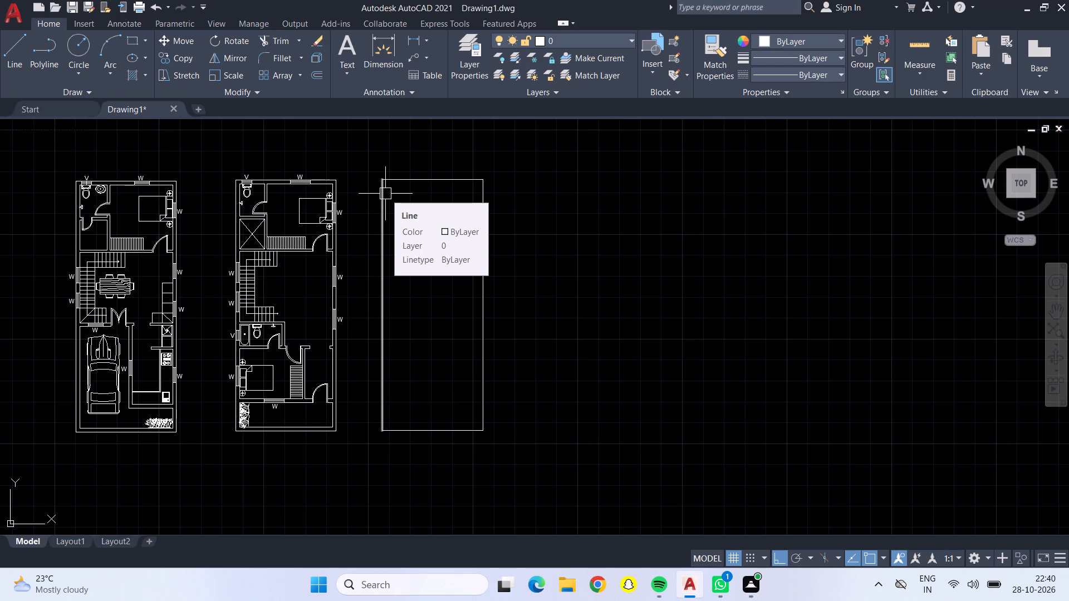
Offset all four sides of the new rectangular outline 9" inward for the outer wall thickness.
{"action": "key", "text": "o"}
{"action": "key", "text": "Return"}
{"action": "type", "text": "9\""}
{"action": "key", "text": "Return"}
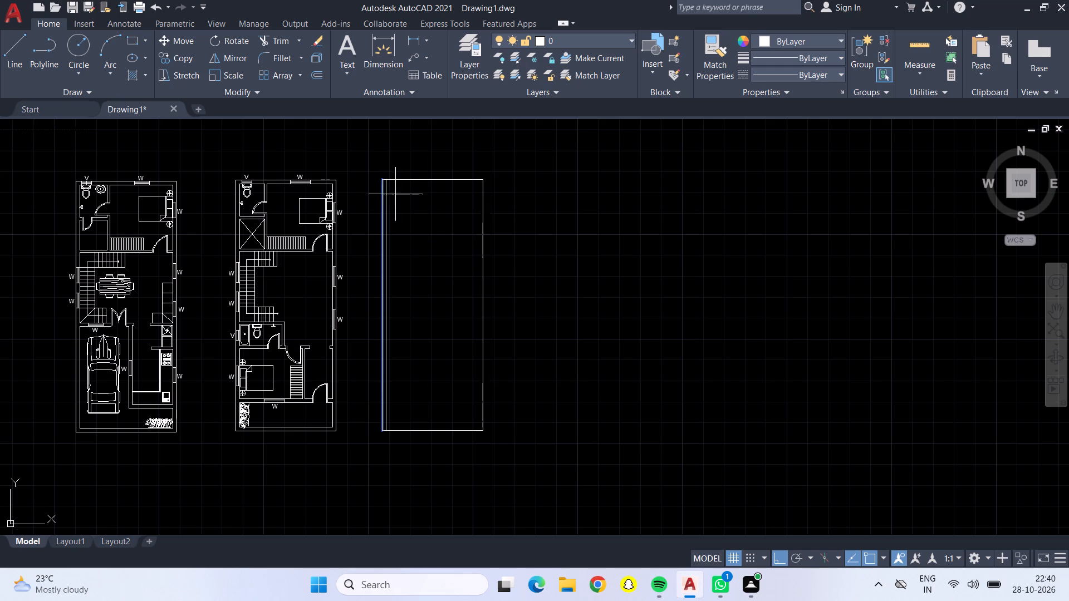
{"action": "left_click", "coordinate": [403, 195]}
{"action": "left_click", "coordinate": [416, 179]}
{"action": "left_click", "coordinate": [465, 263]}
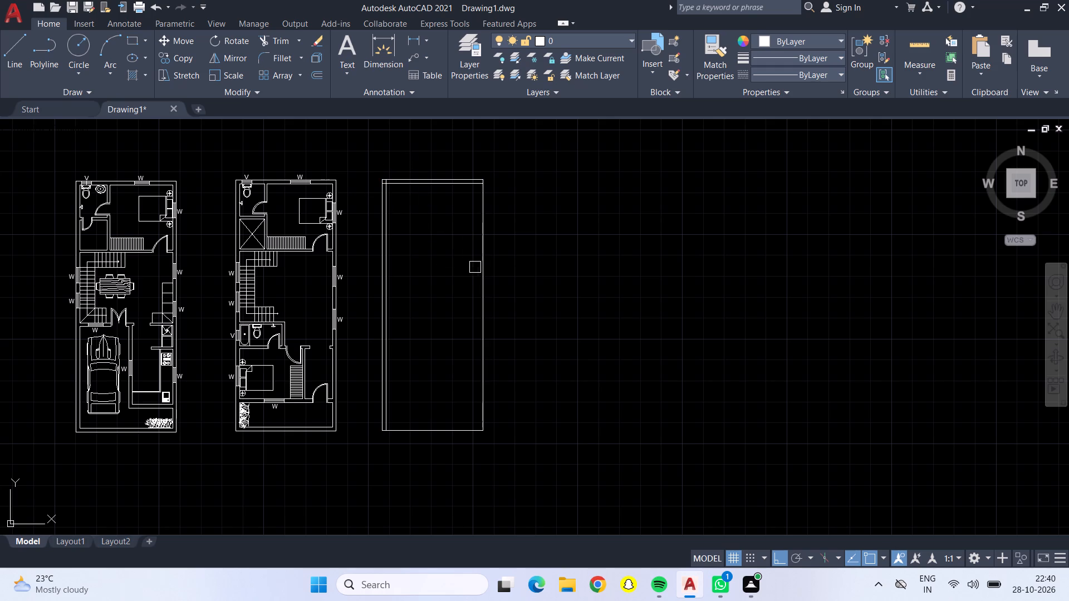
{"action": "left_click", "coordinate": [480, 270]}
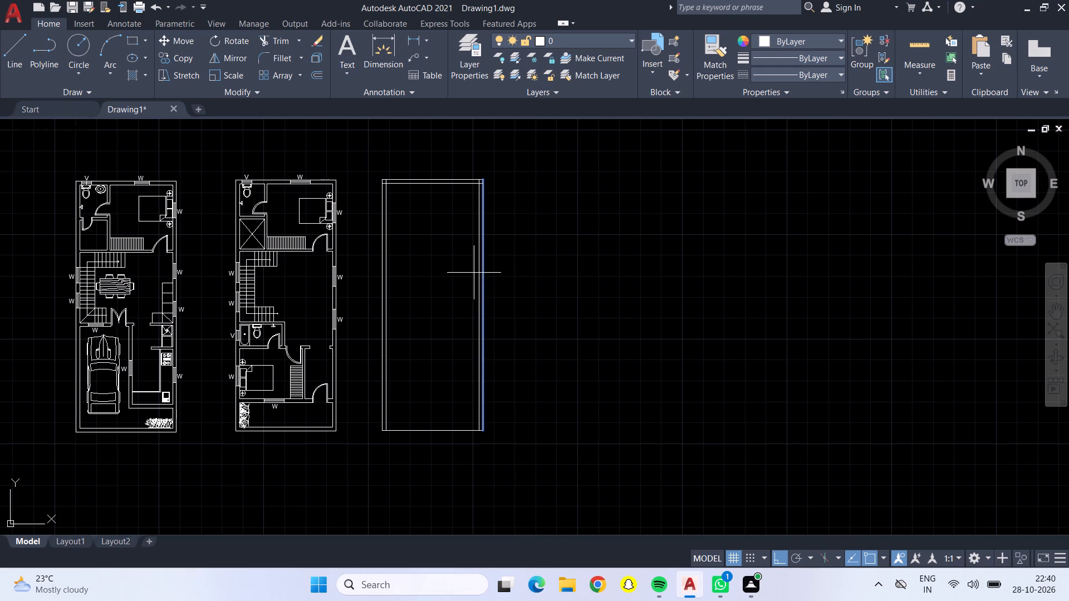
{"action": "left_click", "coordinate": [472, 273]}
{"action": "left_click", "coordinate": [442, 435]}
{"action": "left_click", "coordinate": [432, 380]}
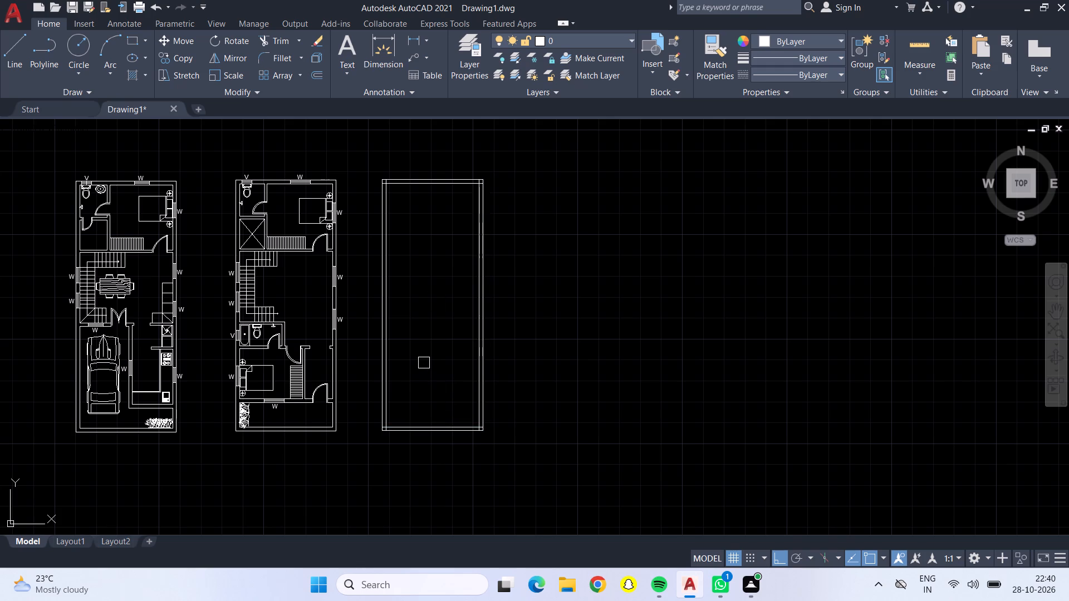
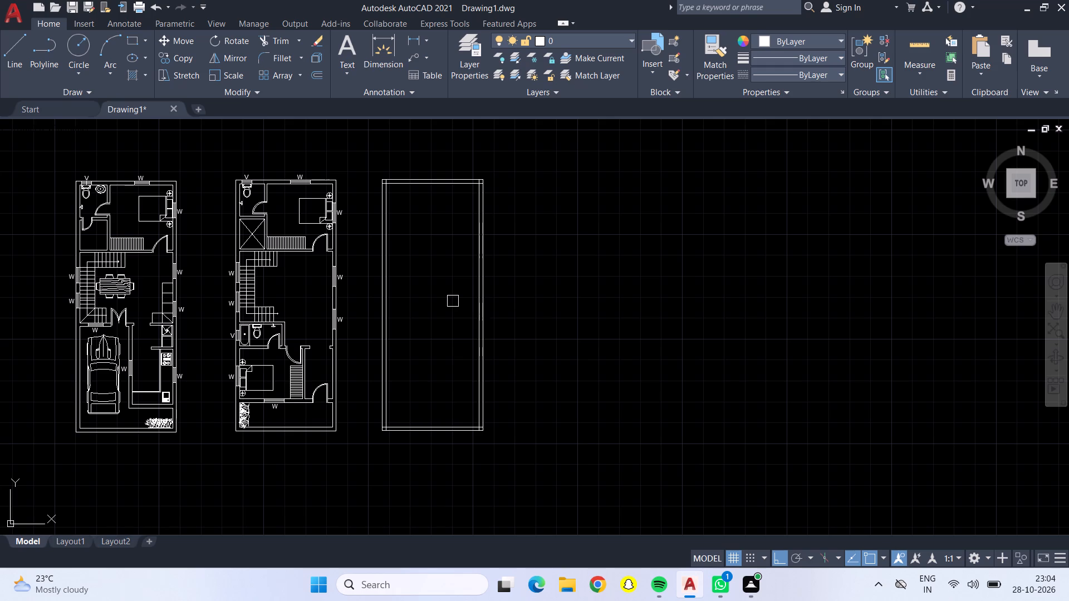
Offset the inner face of the third plan's upper outer wall 6'9" downward.
{"action": "key", "text": "Escape"}
{"action": "key", "text": "o"}
{"action": "key", "text": "Return"}
{"action": "type", "text": "6'"}
{"action": "type", "text": "9\""}
{"action": "key", "text": "Return"}
{"action": "left_click", "coordinate": [415, 188]}
{"action": "left_click", "coordinate": [416, 233]}
{"action": "key", "text": "Escape"}
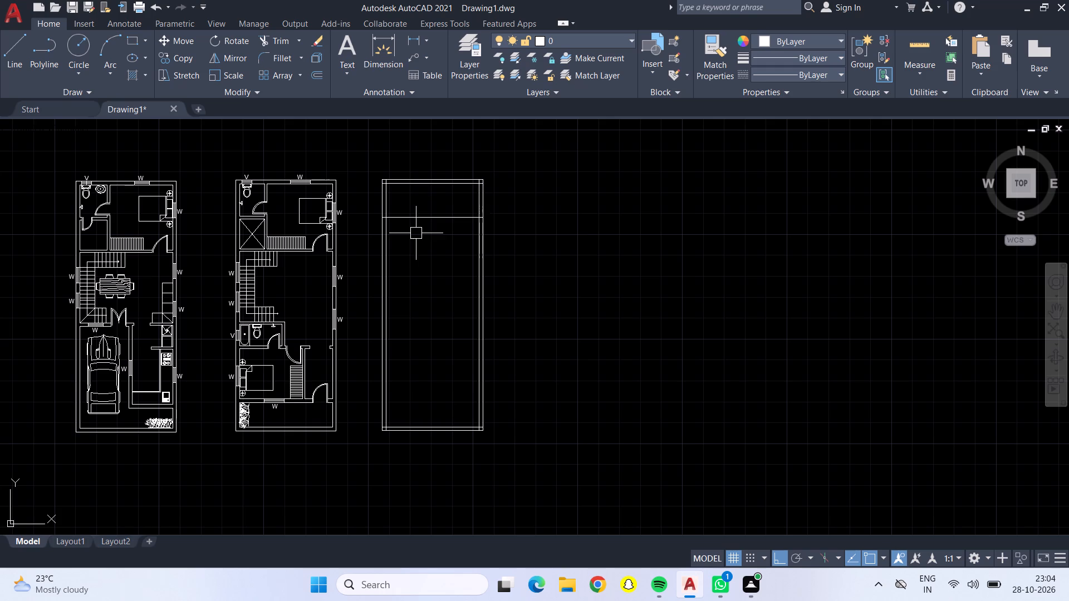
Offset the new horizontal line in the third plan 6" downward for the first partition wall's thickness.
{"action": "key", "text": "o"}
{"action": "key", "text": "Return"}
{"action": "type", "text": "6\""}
{"action": "key", "text": "Return"}
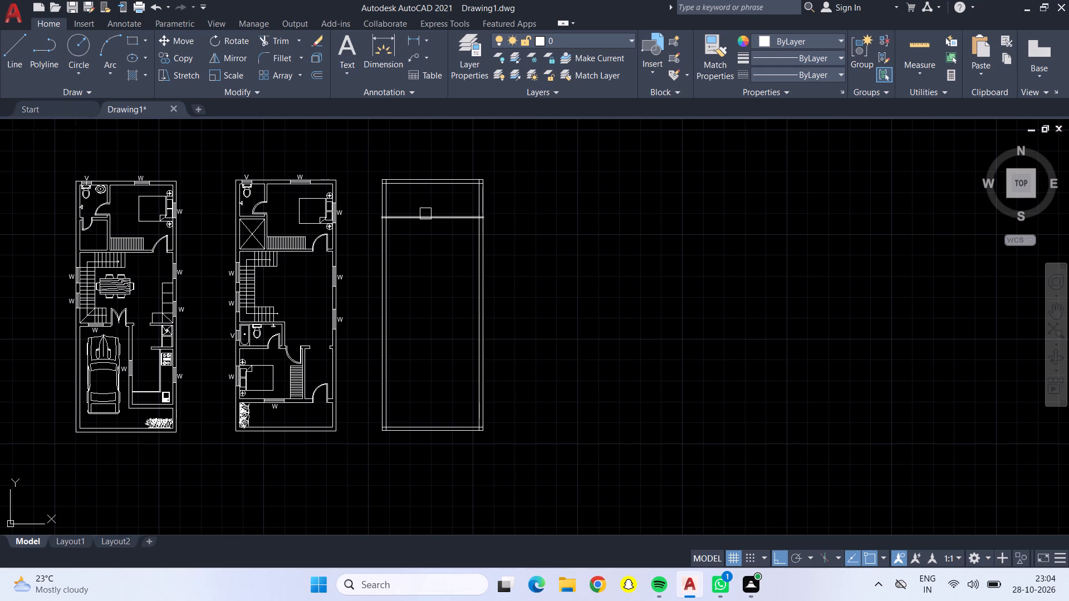
{"action": "left_click", "coordinate": [425, 214]}
{"action": "left_click", "coordinate": [437, 273]}
{"action": "key", "text": "Escape"}
Offset the lower face of the first partition wall 6' downward in the third plan.
{"action": "key", "text": "o"}
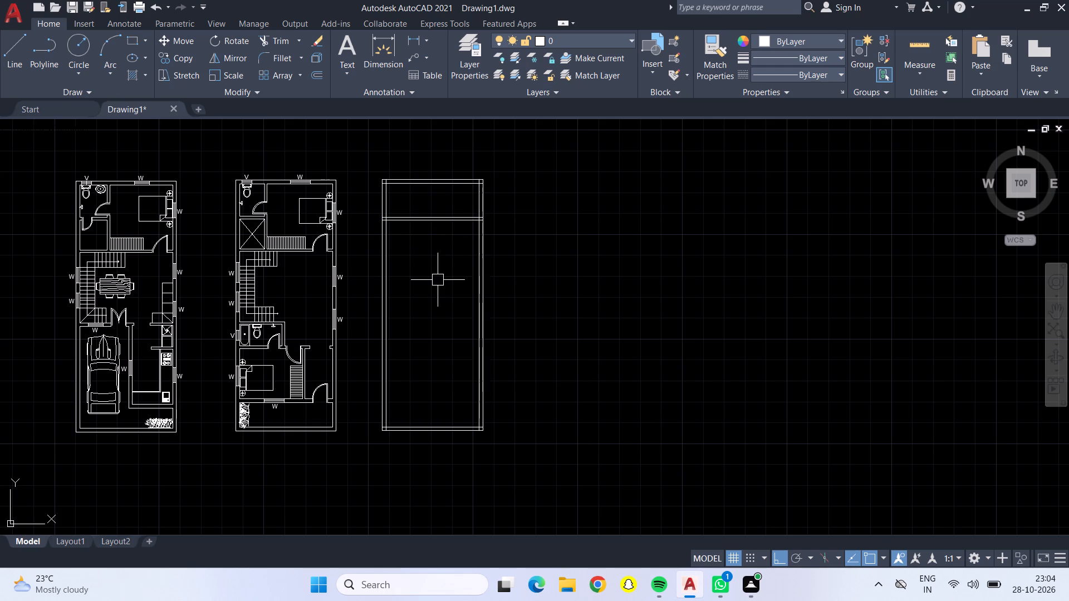
{"action": "key", "text": "Return"}
{"action": "type", "text": "6'"}
{"action": "key", "text": "Return"}
{"action": "left_click", "coordinate": [416, 225]}
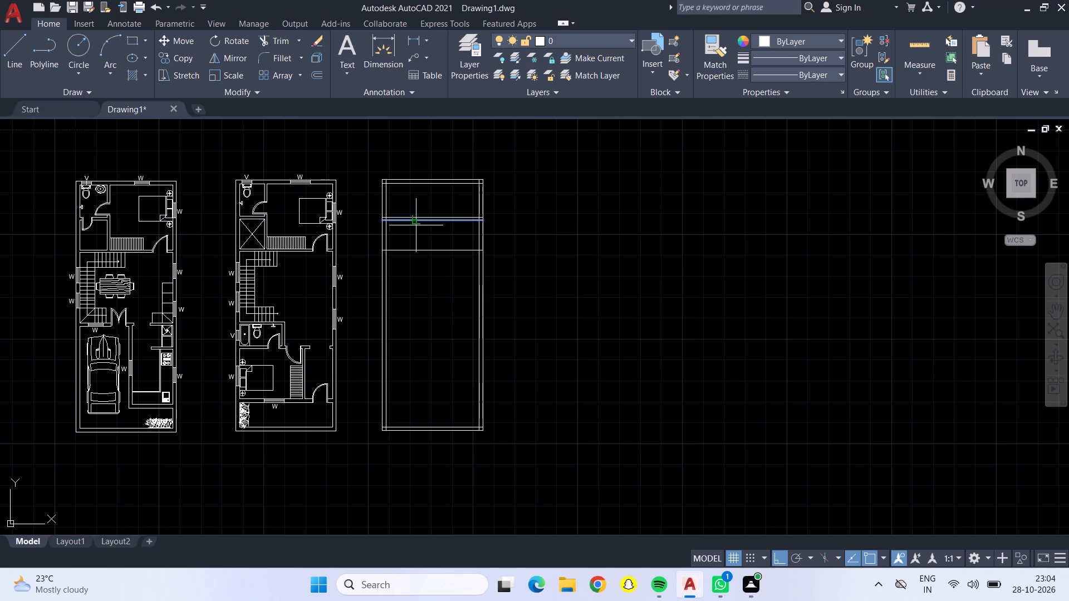
{"action": "left_click", "coordinate": [421, 252]}
{"action": "key", "text": "Escape"}
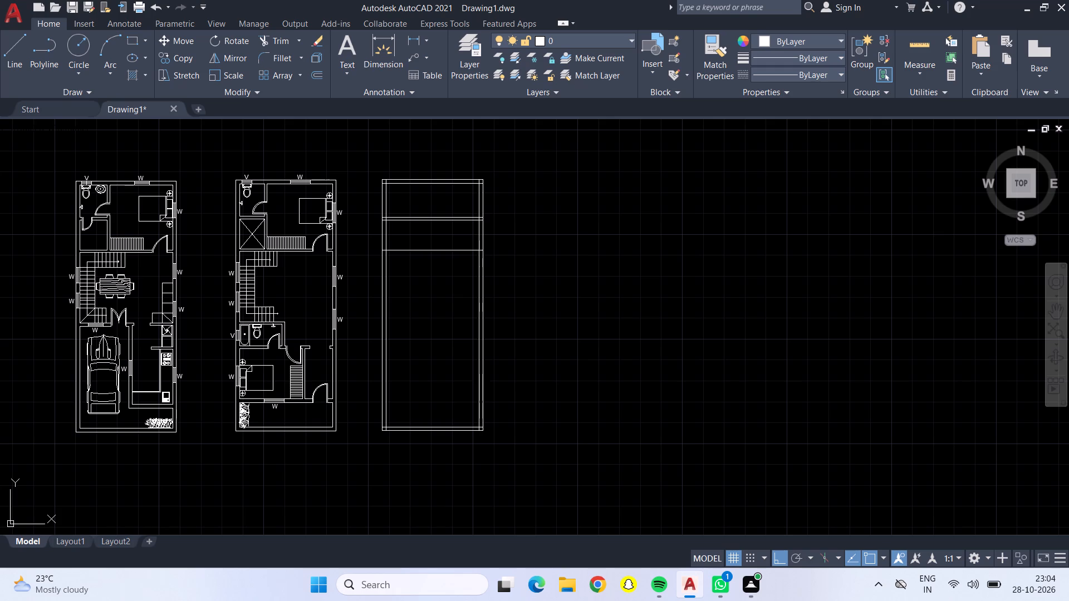
Offset the newest horizontal line in the third plan 6" downward for the second partition wall's thickness.
{"action": "key", "text": "o"}
{"action": "key", "text": "Return"}
{"action": "type", "text": "6\""}
{"action": "key", "text": "Return"}
{"action": "left_click", "coordinate": [428, 278]}
{"action": "key", "text": "grave"}
{"action": "key", "text": "grave"}
{"action": "key", "text": "Escape"}
Offset the lower face of the third plan's second partition wall 10' downward.
{"action": "middle_click_drag", "start_coordinate": [431, 282], "coordinate": [400, 188]}
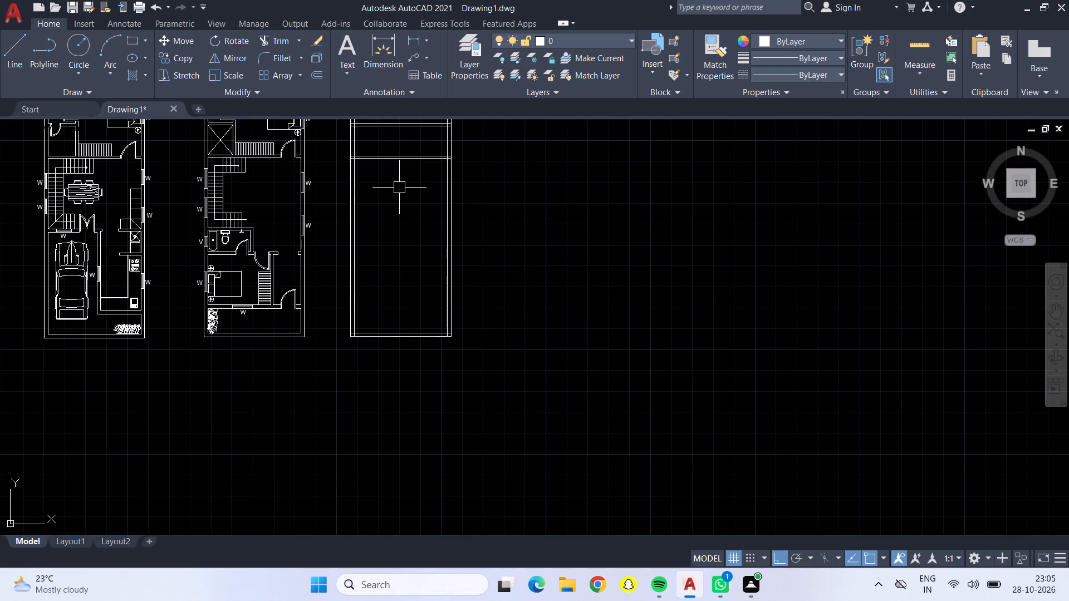
{"action": "key", "text": "o"}
{"action": "key", "text": "Return"}
{"action": "type", "text": "10'"}
{"action": "key", "text": "Return"}
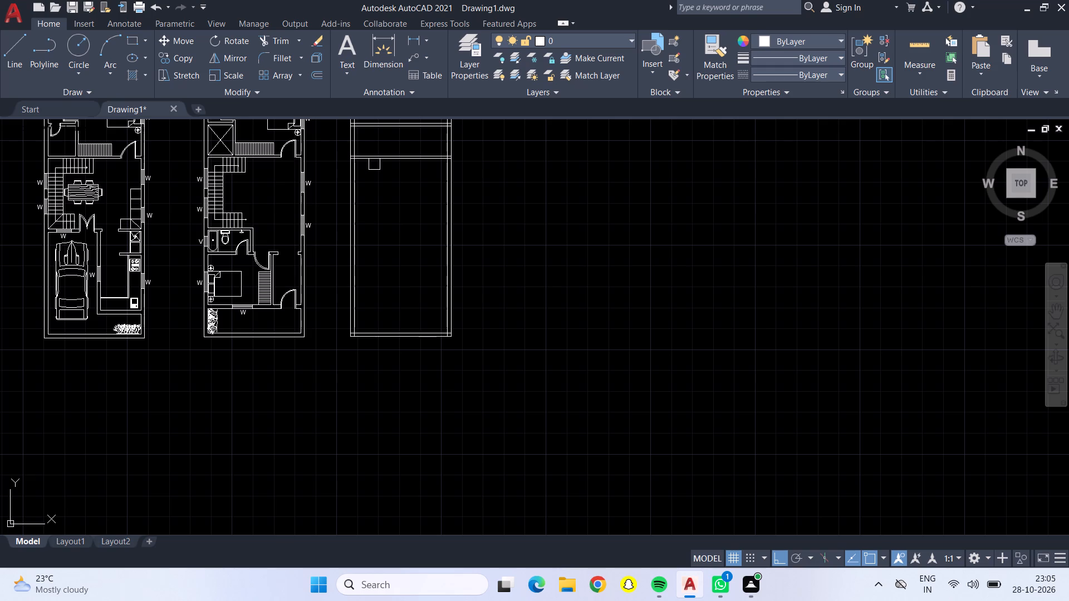
{"action": "left_click", "coordinate": [374, 164]}
{"action": "left_click", "coordinate": [374, 181]}
Examine the stair and dining area's distances on the first floor plan with the quick Measure tool.
{"action": "left_click", "coordinate": [923, 49]}
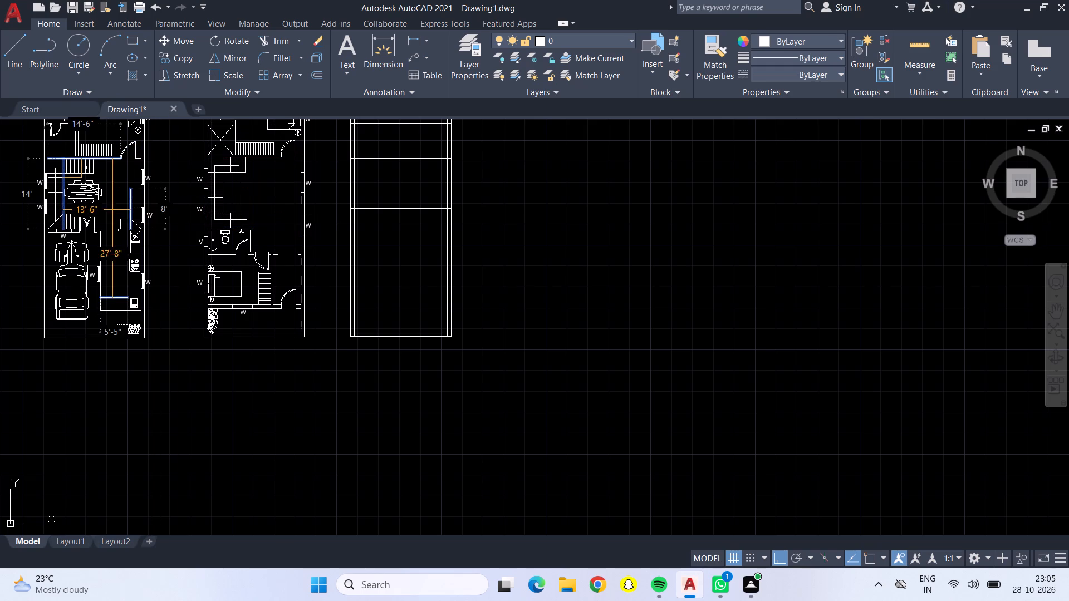
{"action": "scroll", "coordinate": [76, 201], "scroll_direction": "up", "scroll_amount": 3}
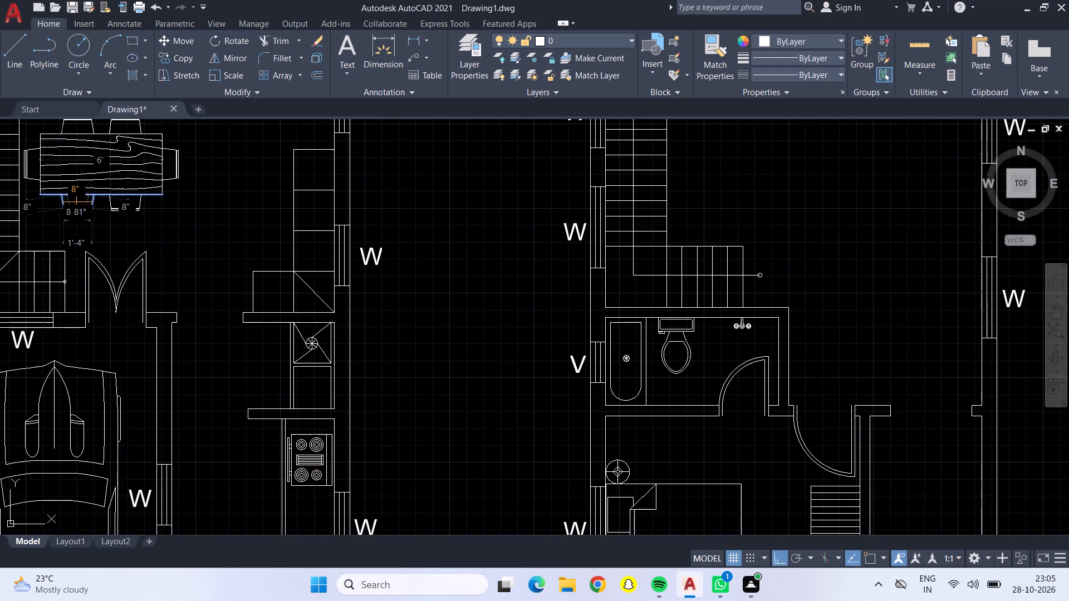
{"action": "scroll", "coordinate": [82, 206], "scroll_direction": "down", "scroll_amount": 2}
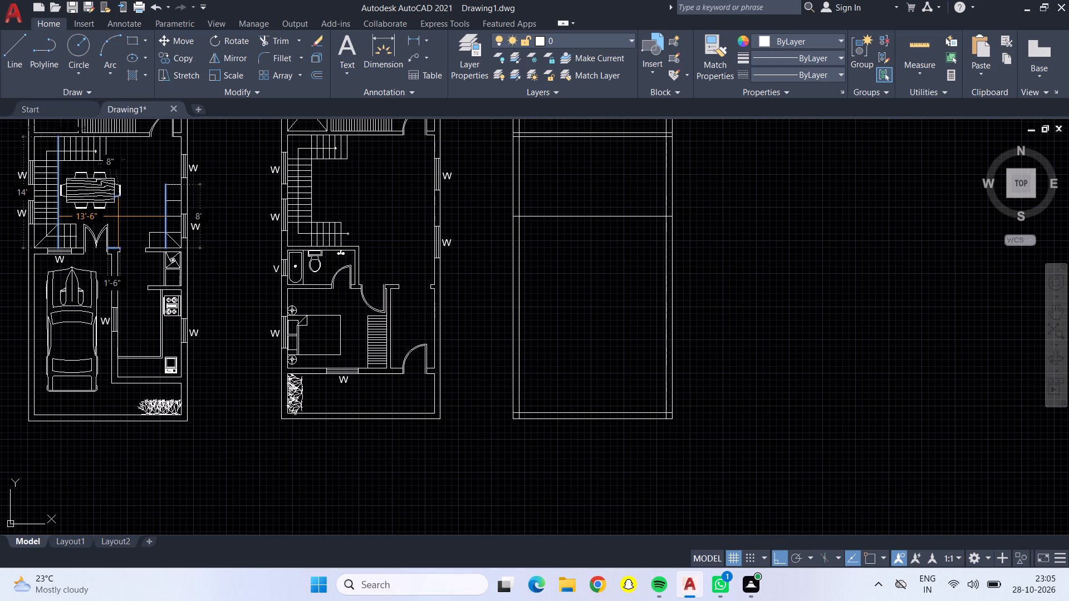
{"action": "key", "text": "Escape"}
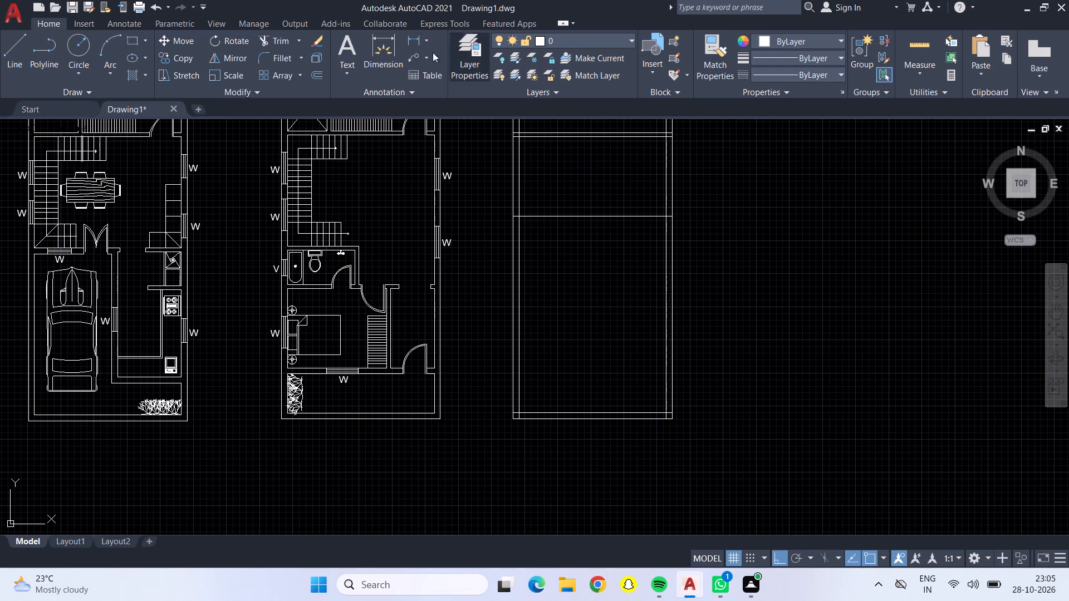
Check the stair and dining area's depth on the first plan with a temporary dimension between its upper and lower wall faces.
{"action": "left_click", "coordinate": [374, 50]}
{"action": "scroll", "coordinate": [2, 151], "scroll_direction": "up", "scroll_amount": 2}
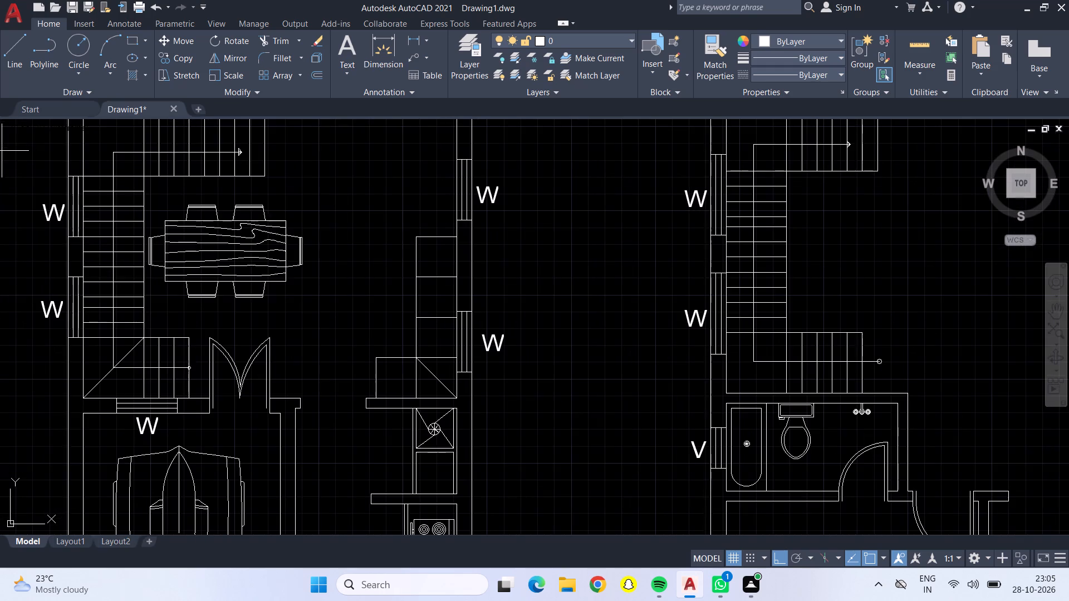
{"action": "middle_click_drag", "start_coordinate": [115, 145], "coordinate": [150, 210]}
{"action": "scroll", "coordinate": [150, 210], "scroll_direction": "up", "scroll_amount": 1}
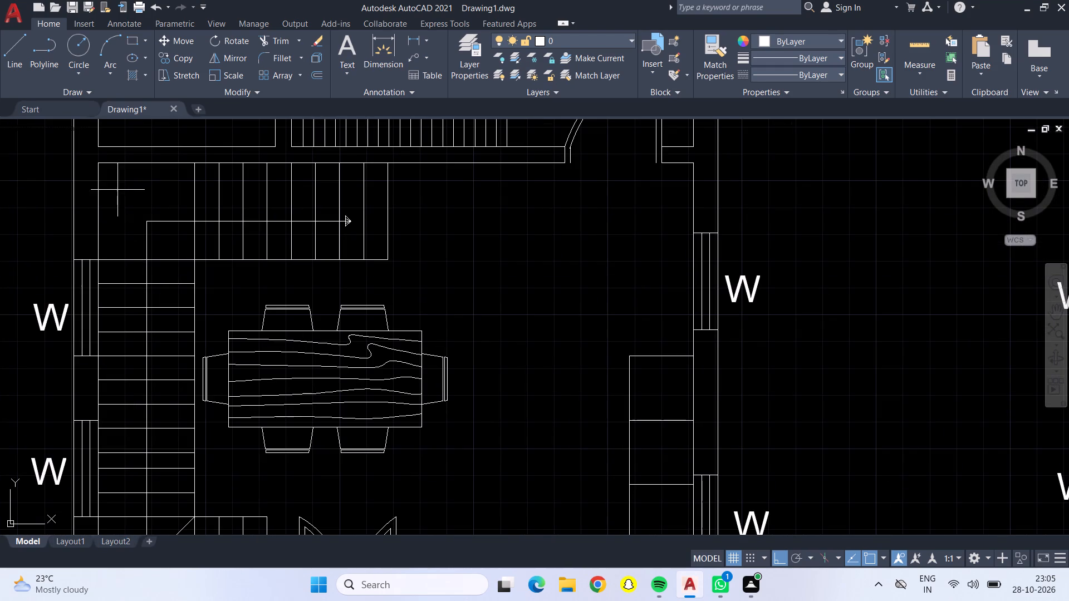
{"action": "left_click", "coordinate": [101, 162]}
{"action": "scroll", "coordinate": [104, 191], "scroll_direction": "down", "scroll_amount": 3}
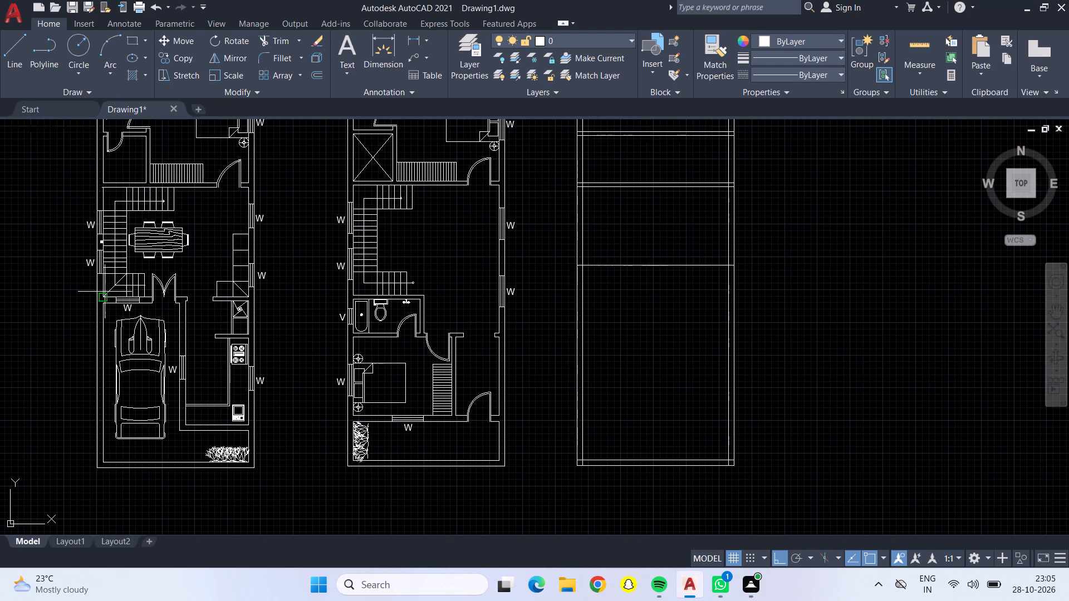
{"action": "scroll", "coordinate": [104, 306], "scroll_direction": "up", "scroll_amount": 4}
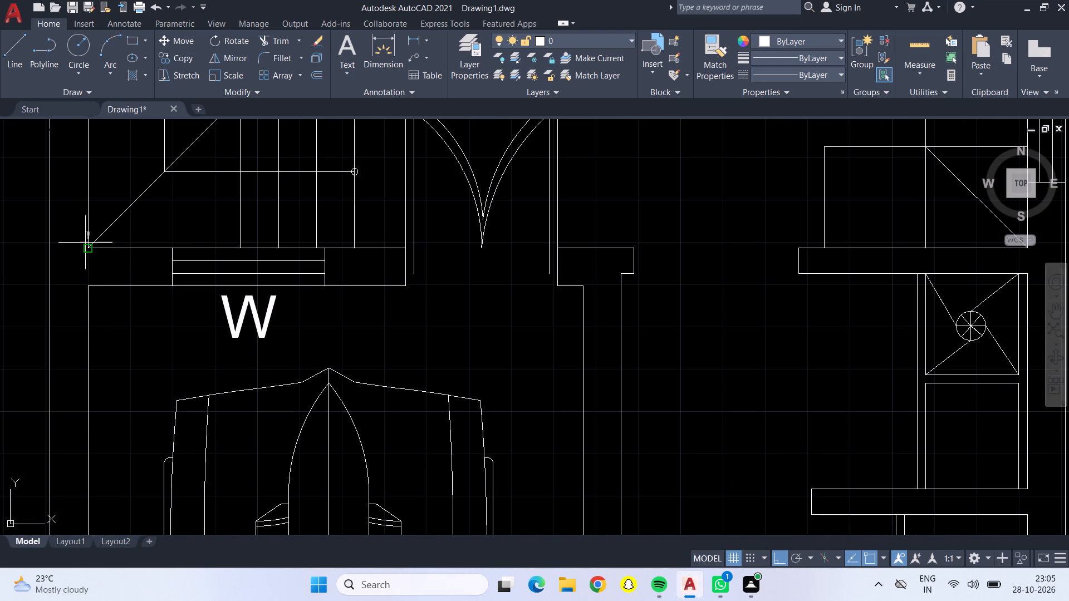
{"action": "left_click", "coordinate": [90, 246]}
{"action": "scroll", "coordinate": [94, 234], "scroll_direction": "down", "scroll_amount": 1}
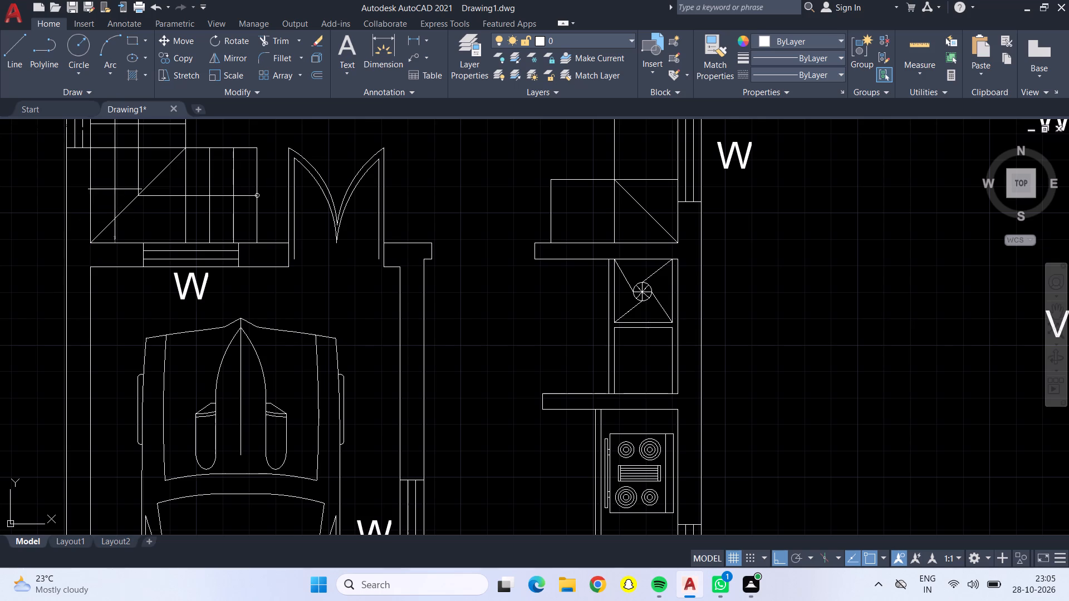
{"action": "middle_click_drag", "start_coordinate": [116, 188], "coordinate": [122, 403]}
{"action": "key", "text": "Escape"}
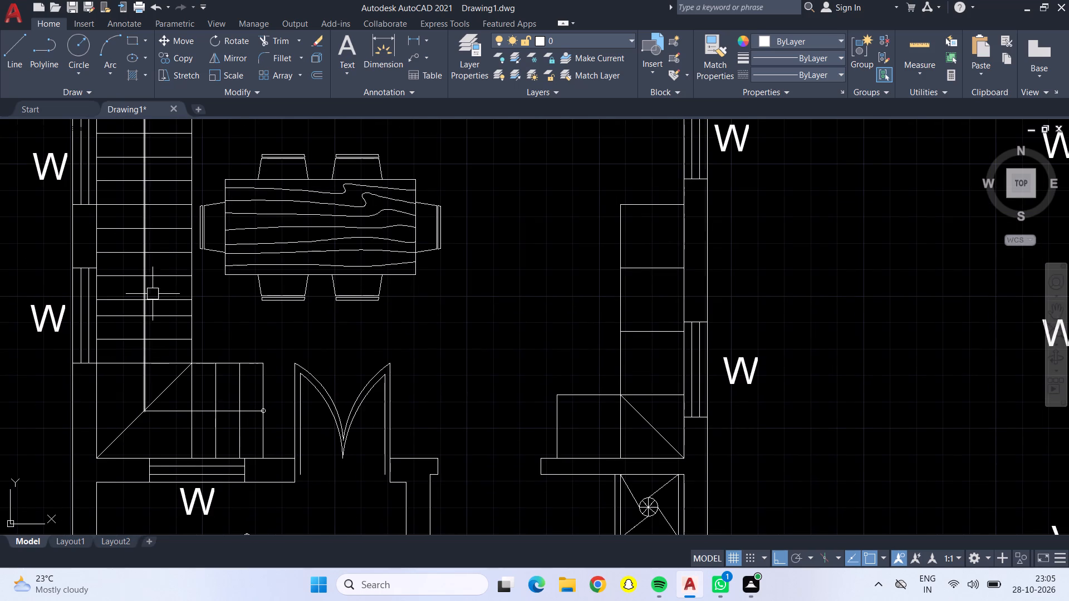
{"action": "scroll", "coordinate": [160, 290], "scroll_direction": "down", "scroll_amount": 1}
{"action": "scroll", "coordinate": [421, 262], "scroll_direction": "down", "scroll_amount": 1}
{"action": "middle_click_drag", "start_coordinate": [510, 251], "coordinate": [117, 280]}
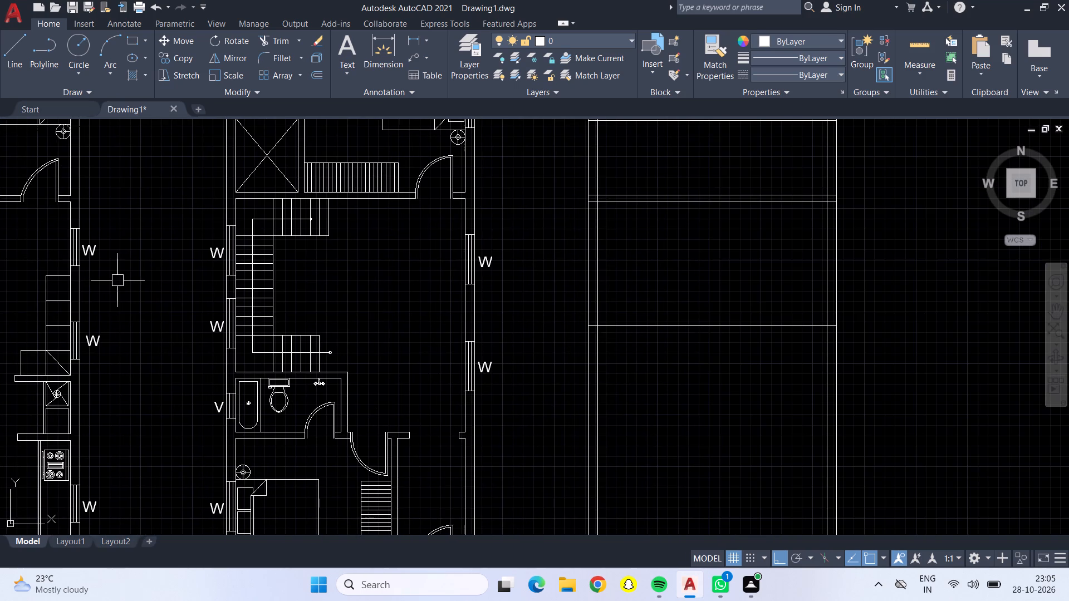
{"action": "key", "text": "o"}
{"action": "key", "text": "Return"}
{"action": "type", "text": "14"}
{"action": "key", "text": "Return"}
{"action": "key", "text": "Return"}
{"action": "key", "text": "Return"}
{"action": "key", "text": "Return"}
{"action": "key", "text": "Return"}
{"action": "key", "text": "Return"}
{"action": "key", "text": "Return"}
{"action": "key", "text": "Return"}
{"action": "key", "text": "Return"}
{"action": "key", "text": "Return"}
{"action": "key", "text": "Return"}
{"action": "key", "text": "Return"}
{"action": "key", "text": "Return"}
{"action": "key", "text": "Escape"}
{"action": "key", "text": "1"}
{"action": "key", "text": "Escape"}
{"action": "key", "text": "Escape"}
Offset the lower face of the third plan's second partition wall 14' downward.
{"action": "key", "text": "o"}
{"action": "key", "text": "Return"}
{"action": "type", "text": "14'"}
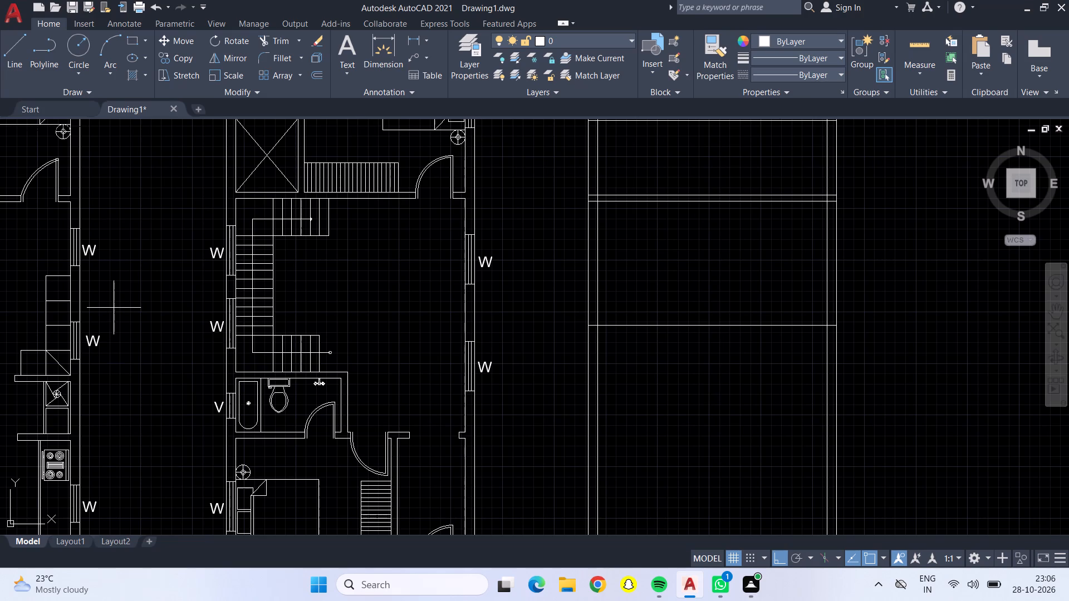
{"action": "key", "text": "Return"}
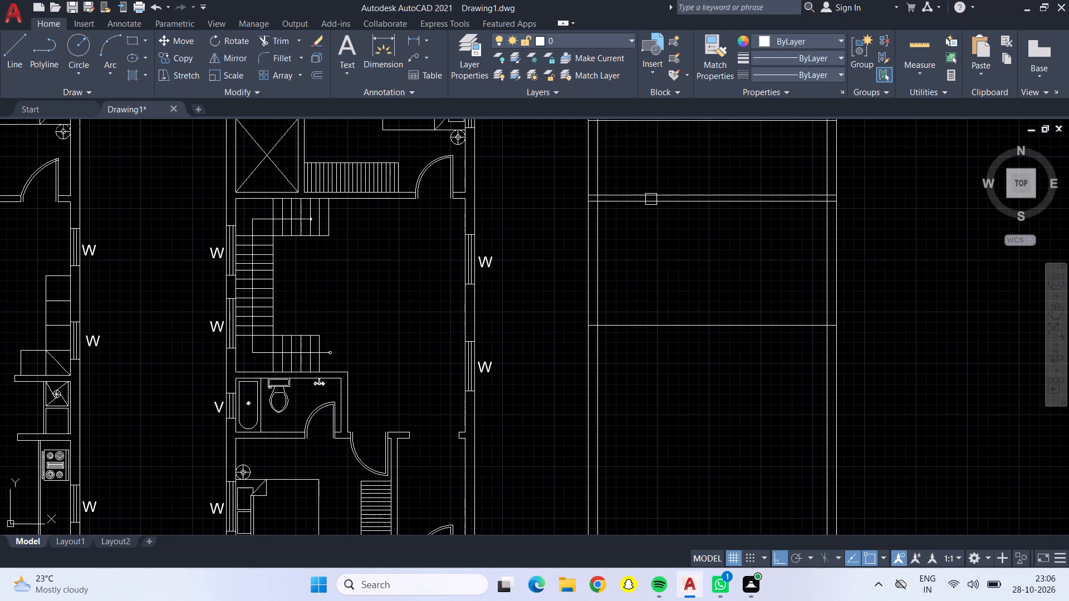
{"action": "left_click", "coordinate": [660, 201]}
{"action": "left_click", "coordinate": [679, 277]}
{"action": "key", "text": "Escape"}
Offset the line 14' below the third plan's second partition wall 6" downward to form a third partition wall.
{"action": "key", "text": "o"}
{"action": "key", "text": "Return"}
{"action": "type", "text": "6\""}
{"action": "key", "text": "Return"}
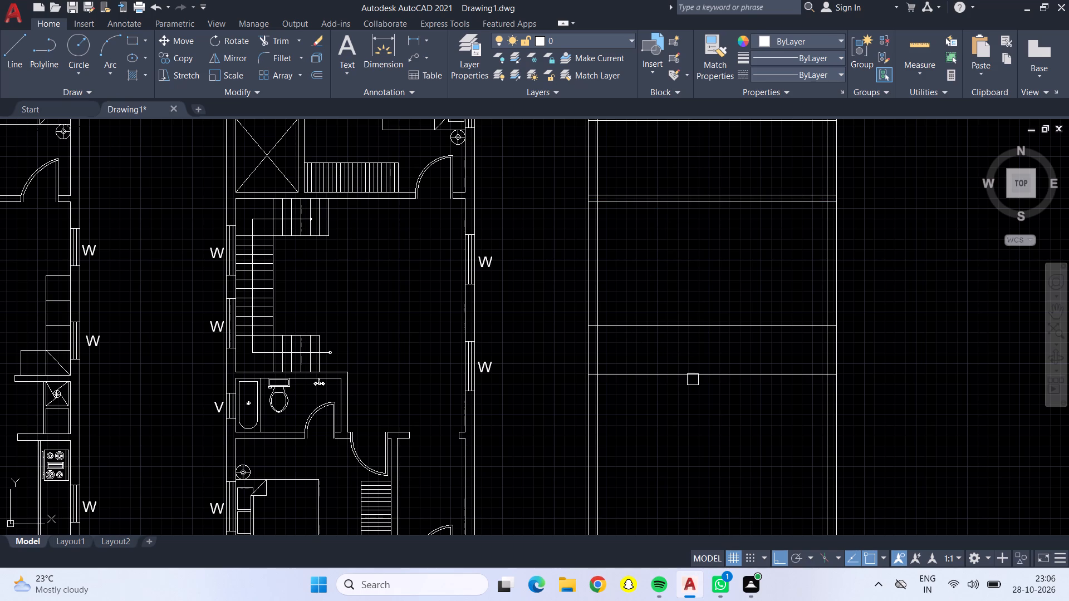
{"action": "left_click", "coordinate": [692, 368]}
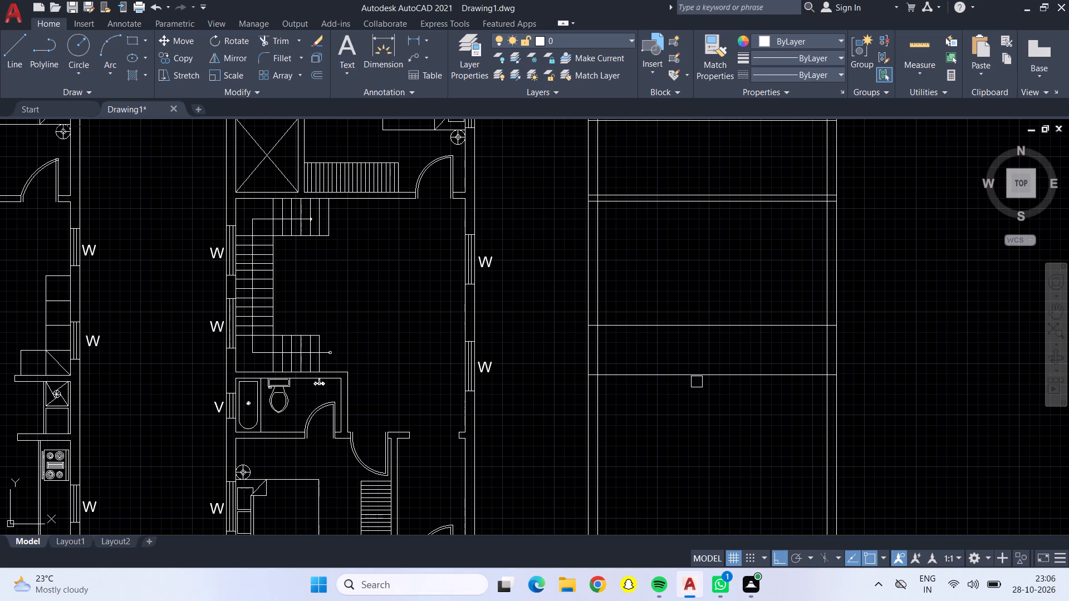
{"action": "left_click", "coordinate": [697, 378]}
{"action": "left_click", "coordinate": [708, 442]}
{"action": "key", "text": "Escape"}
Delete the leftover horizontal line 10' below the third plan's second partition wall.
{"action": "left_click", "coordinate": [672, 327]}
{"action": "key", "text": "Delete"}
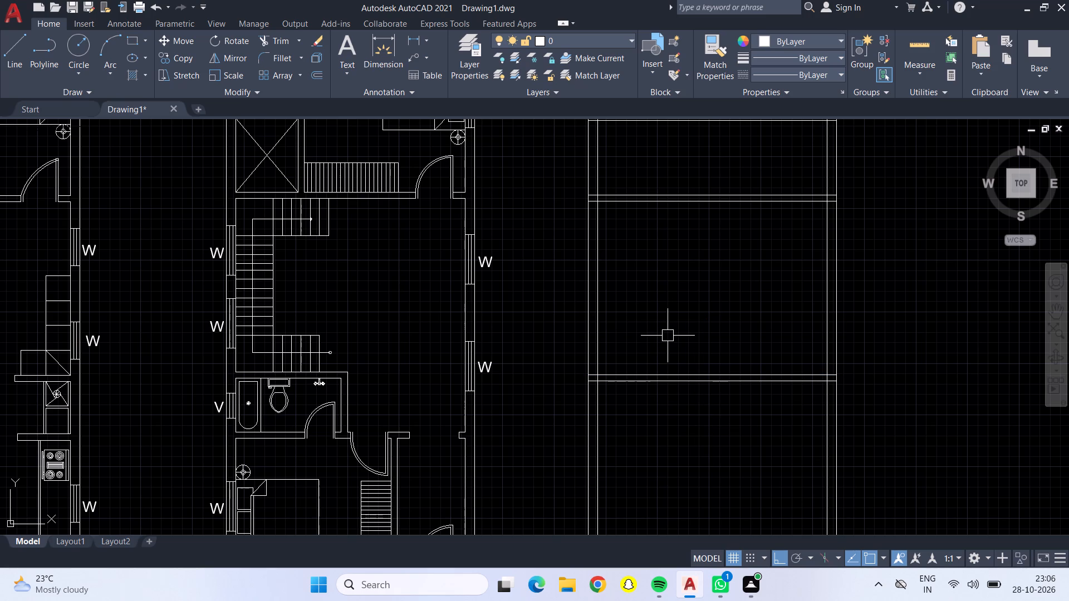
Offset the inner face of the third plan's left outer wall 5' to the right.
{"action": "middle_click_drag", "start_coordinate": [668, 336], "coordinate": [443, 325]}
{"action": "scroll", "coordinate": [526, 346], "scroll_direction": "up", "scroll_amount": 1}
{"action": "scroll", "coordinate": [437, 316], "scroll_direction": "down", "scroll_amount": 2}
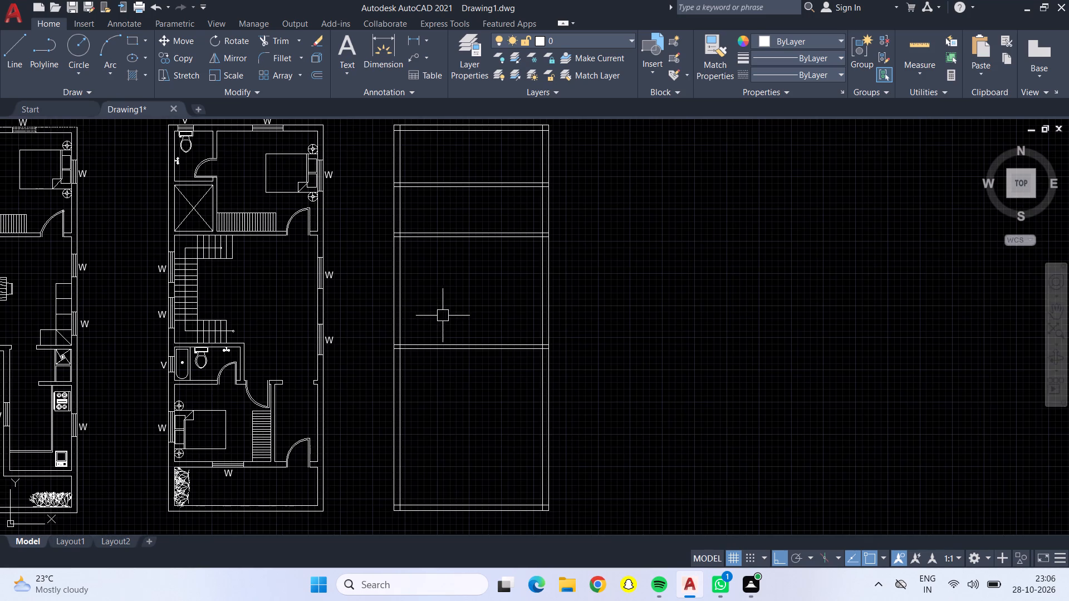
{"action": "middle_click_drag", "start_coordinate": [444, 314], "coordinate": [419, 308]}
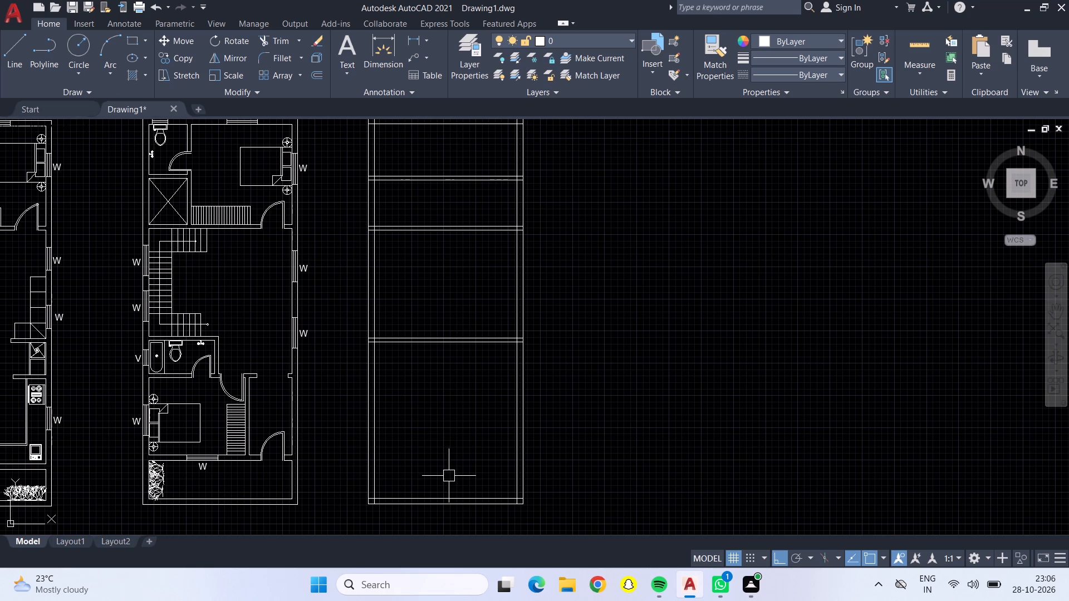
{"action": "middle_click_drag", "start_coordinate": [445, 396], "coordinate": [462, 364]}
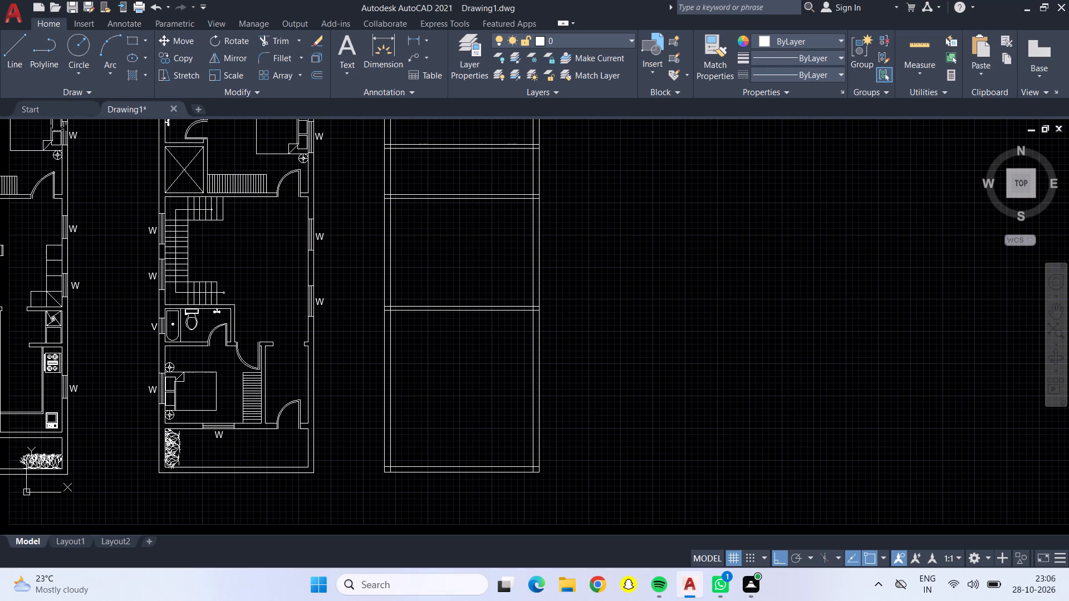
{"action": "key", "text": "o"}
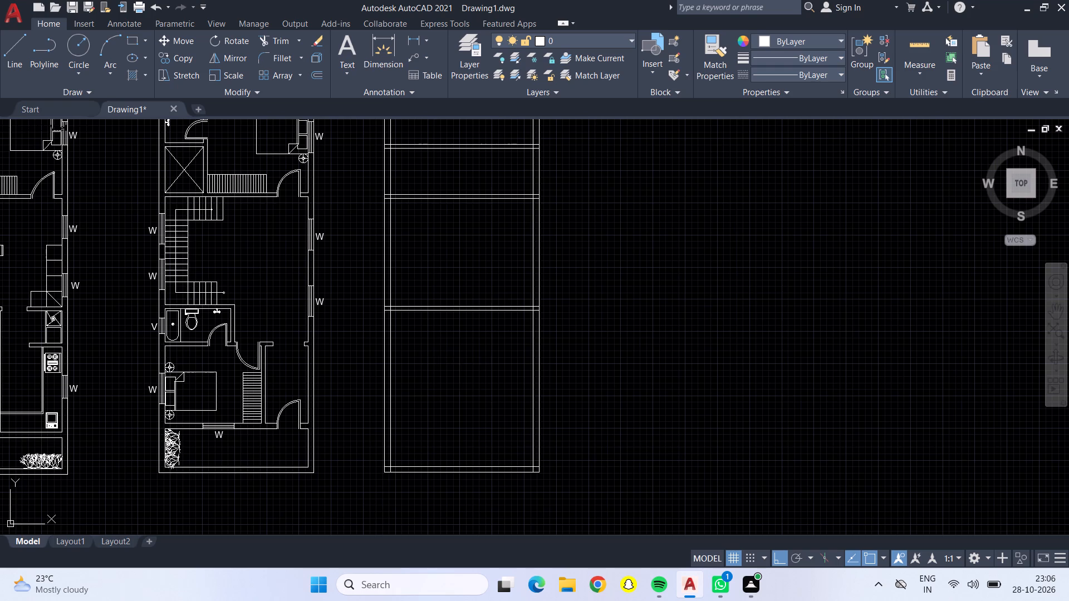
{"action": "key", "text": "Return"}
{"action": "type", "text": "5'"}
{"action": "key", "text": "Return"}
{"action": "middle_click_drag", "start_coordinate": [443, 181], "coordinate": [441, 223]}
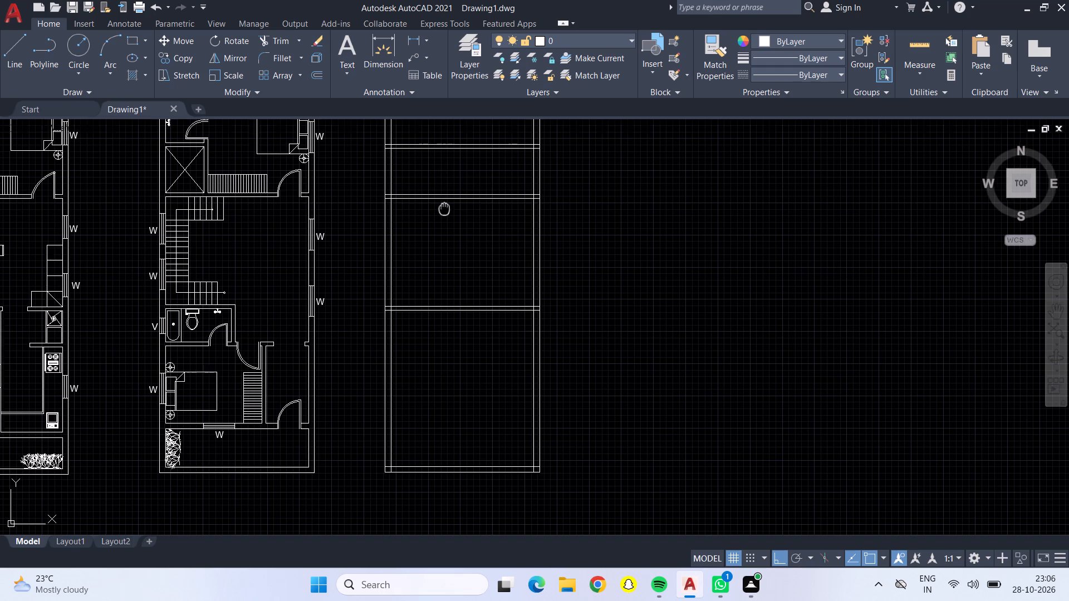
{"action": "middle_click_drag", "start_coordinate": [441, 223], "coordinate": [433, 306]}
{"action": "scroll", "coordinate": [379, 290], "scroll_direction": "up", "scroll_amount": 2}
{"action": "left_click", "coordinate": [377, 290]}
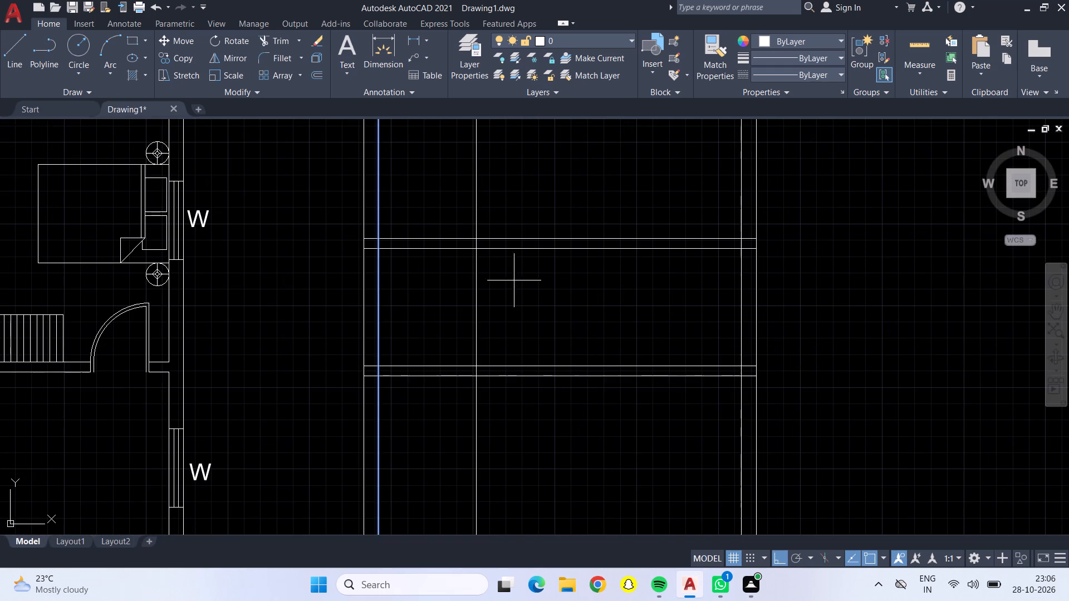
{"action": "left_click", "coordinate": [516, 280]}
{"action": "key", "text": "Escape"}
{"action": "key", "text": "Escape"}
Offset the new vertical line 6" to the right to give the partition its thickness.
{"action": "key", "text": "o"}
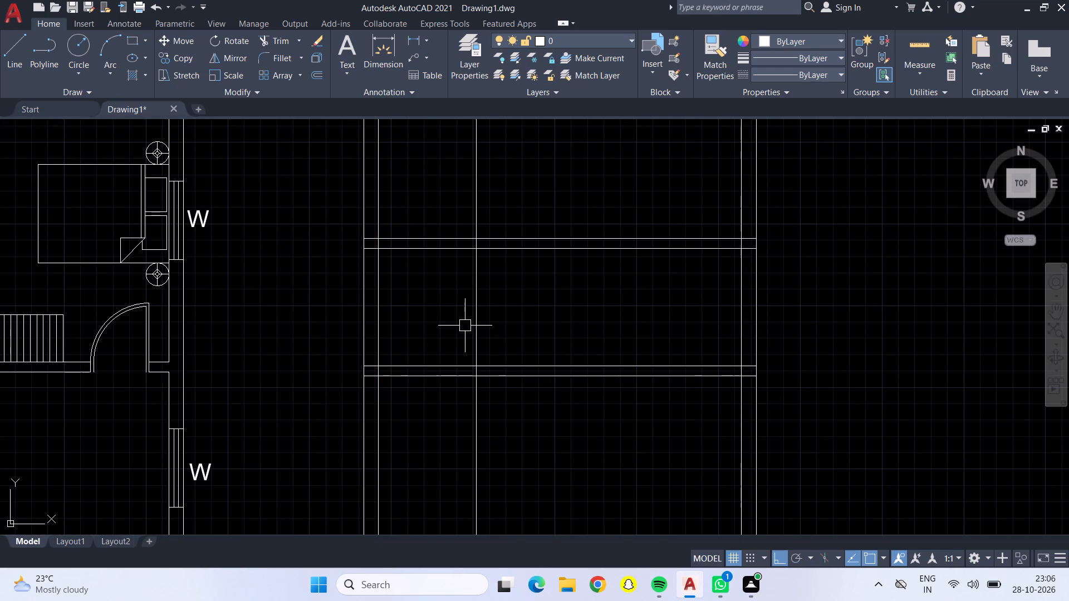
{"action": "key", "text": "Return"}
{"action": "type", "text": "6\""}
{"action": "key", "text": "Return"}
{"action": "left_click", "coordinate": [479, 328]}
{"action": "left_click", "coordinate": [526, 337]}
{"action": "key", "text": "Escape"}
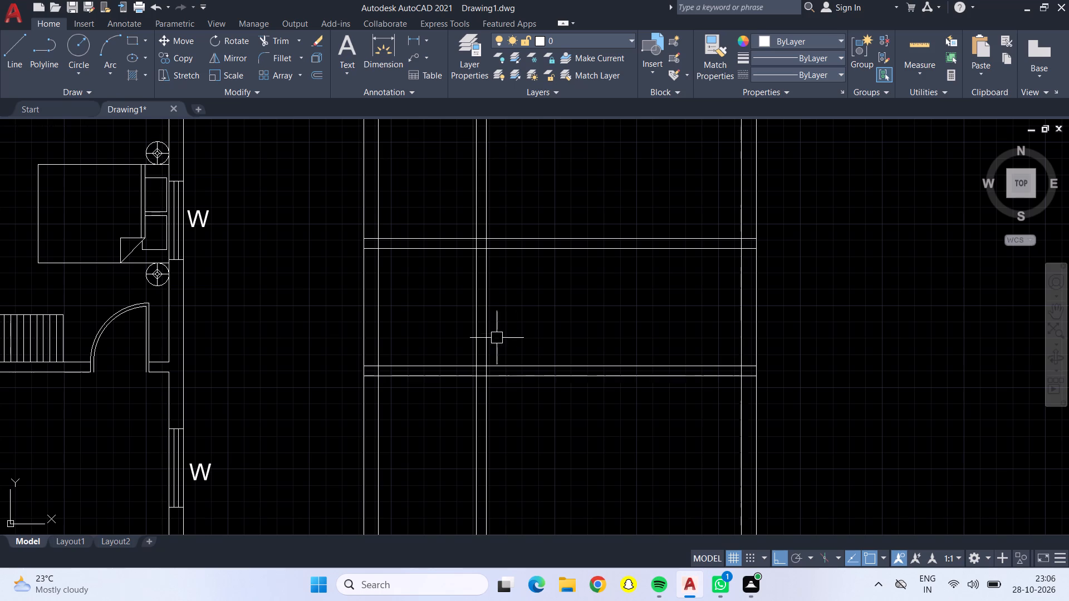
Trim the 6" vertical wall's lines so they remain only between the first and second horizontal partition walls.
{"action": "left_click", "coordinate": [267, 41]}
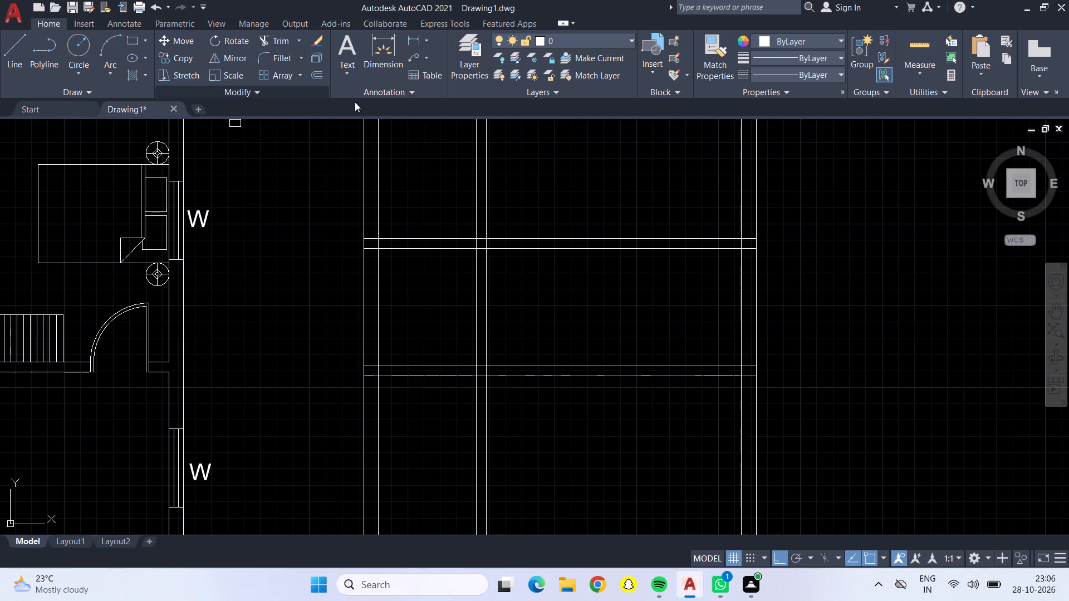
{"action": "left_click_drag", "start_coordinate": [437, 132], "coordinate": [617, 166]}
{"action": "scroll", "coordinate": [617, 166], "scroll_direction": "down", "scroll_amount": 3}
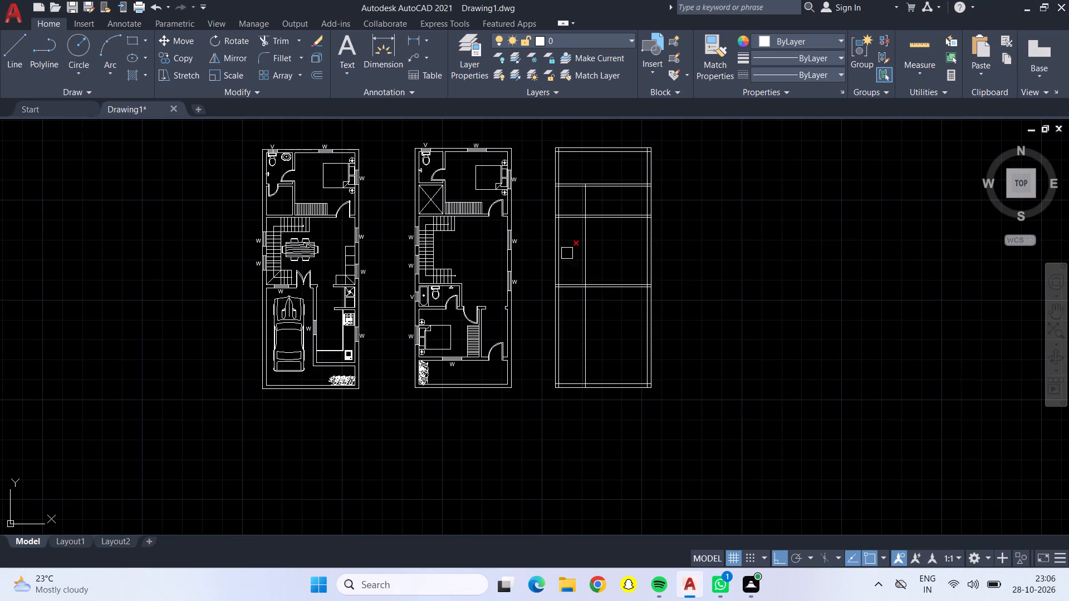
{"action": "left_click_drag", "start_coordinate": [567, 253], "coordinate": [608, 260]}
{"action": "left_click_drag", "start_coordinate": [607, 346], "coordinate": [575, 336]}
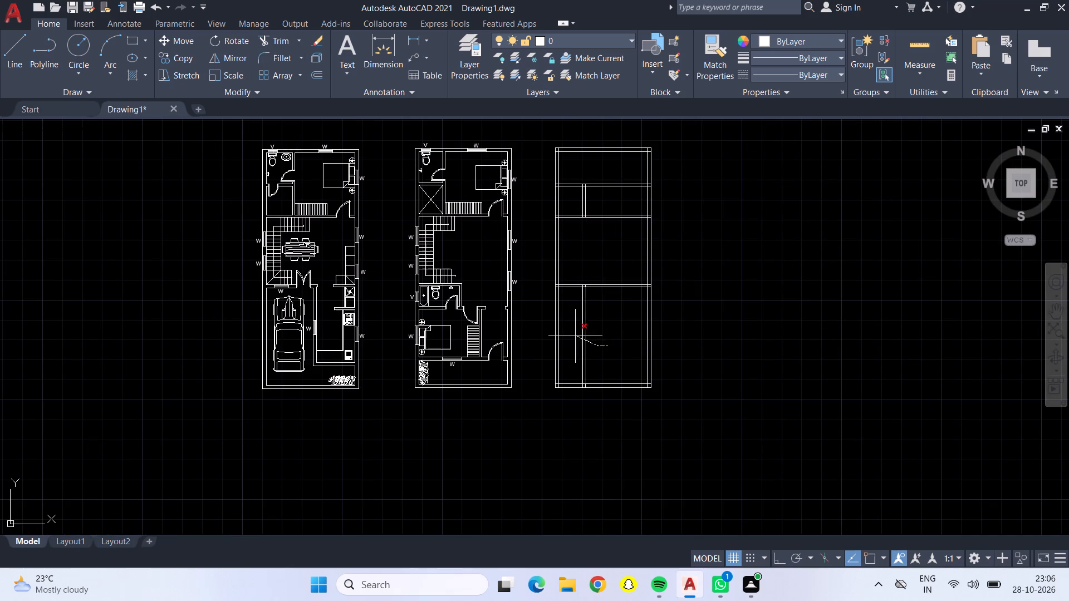
{"action": "left_click_drag", "start_coordinate": [575, 336], "coordinate": [573, 336]}
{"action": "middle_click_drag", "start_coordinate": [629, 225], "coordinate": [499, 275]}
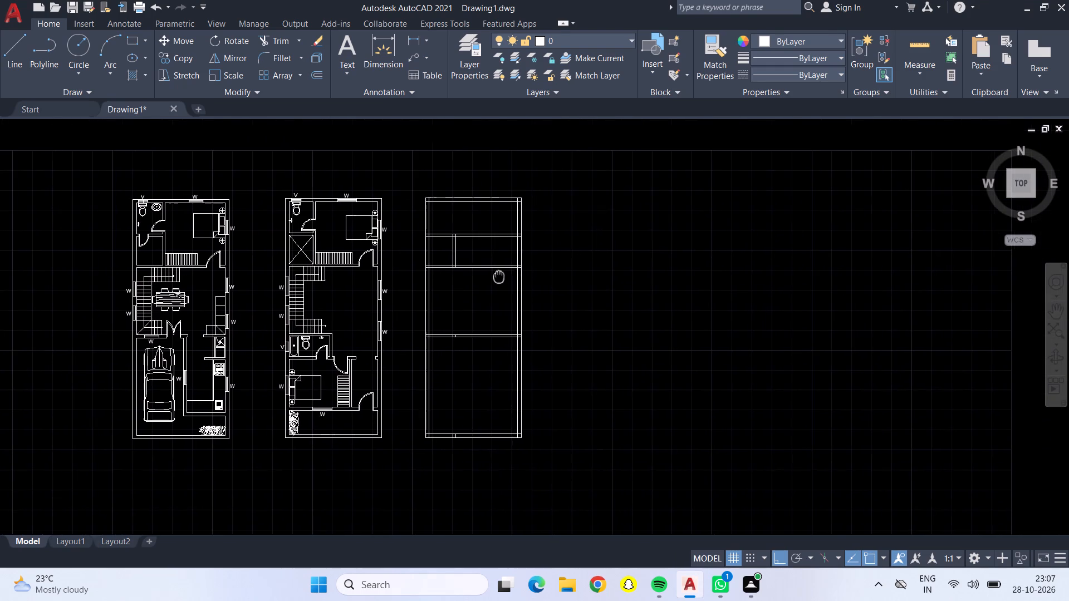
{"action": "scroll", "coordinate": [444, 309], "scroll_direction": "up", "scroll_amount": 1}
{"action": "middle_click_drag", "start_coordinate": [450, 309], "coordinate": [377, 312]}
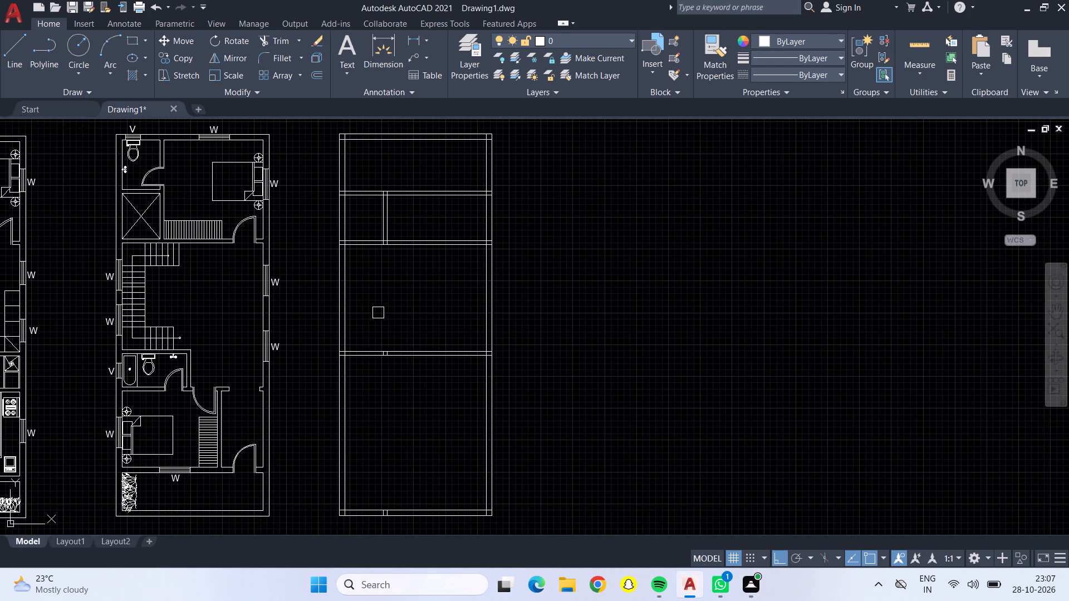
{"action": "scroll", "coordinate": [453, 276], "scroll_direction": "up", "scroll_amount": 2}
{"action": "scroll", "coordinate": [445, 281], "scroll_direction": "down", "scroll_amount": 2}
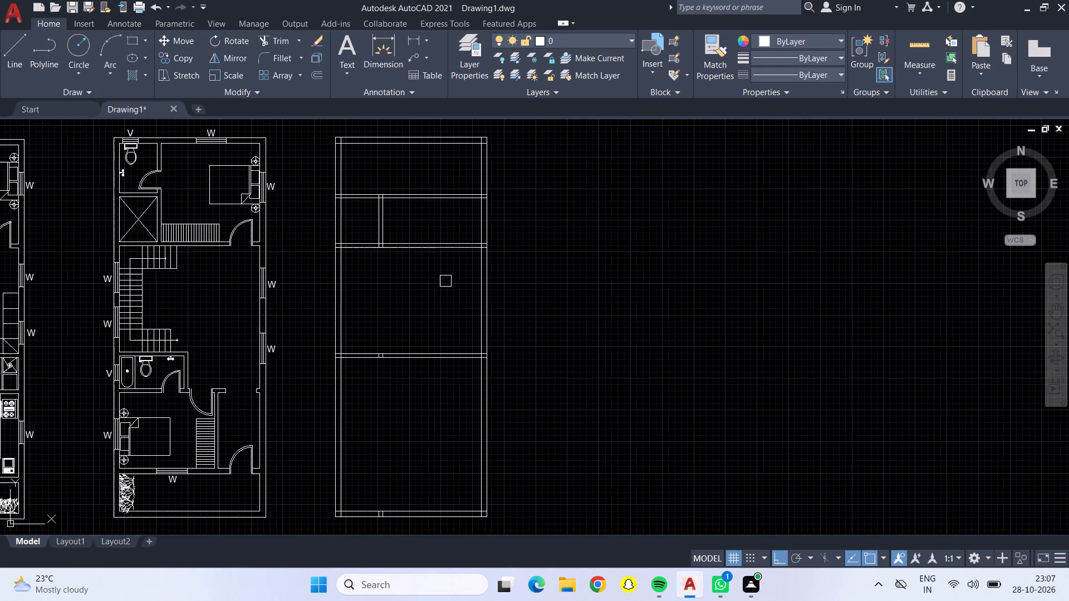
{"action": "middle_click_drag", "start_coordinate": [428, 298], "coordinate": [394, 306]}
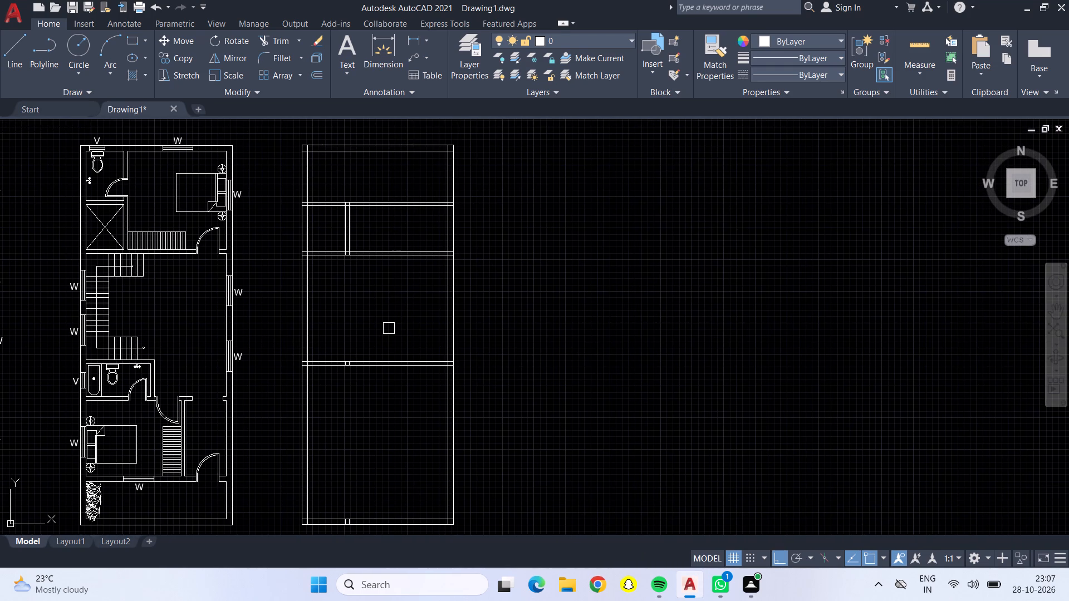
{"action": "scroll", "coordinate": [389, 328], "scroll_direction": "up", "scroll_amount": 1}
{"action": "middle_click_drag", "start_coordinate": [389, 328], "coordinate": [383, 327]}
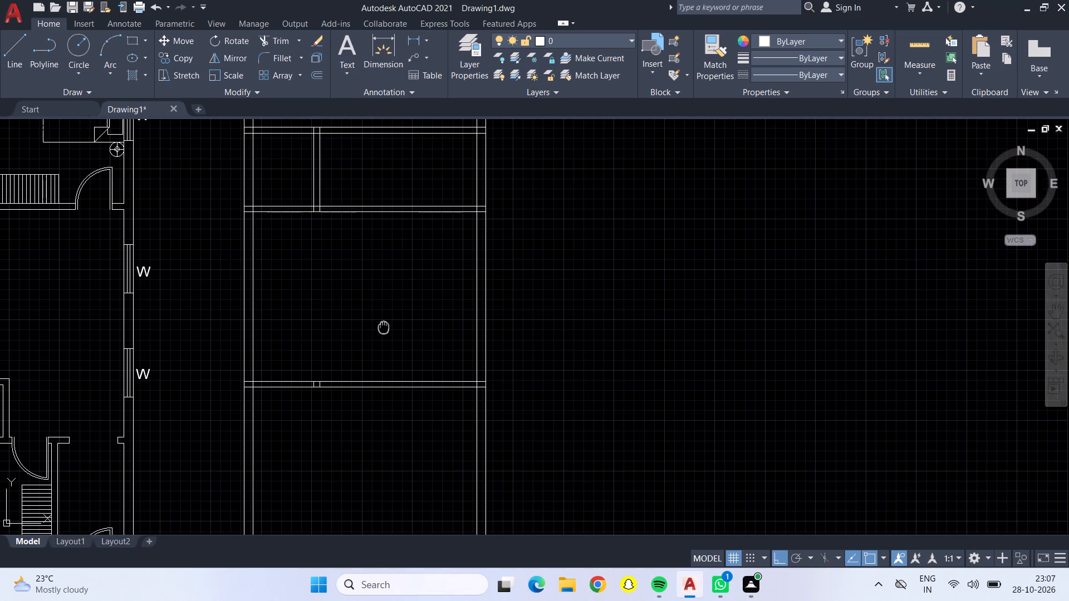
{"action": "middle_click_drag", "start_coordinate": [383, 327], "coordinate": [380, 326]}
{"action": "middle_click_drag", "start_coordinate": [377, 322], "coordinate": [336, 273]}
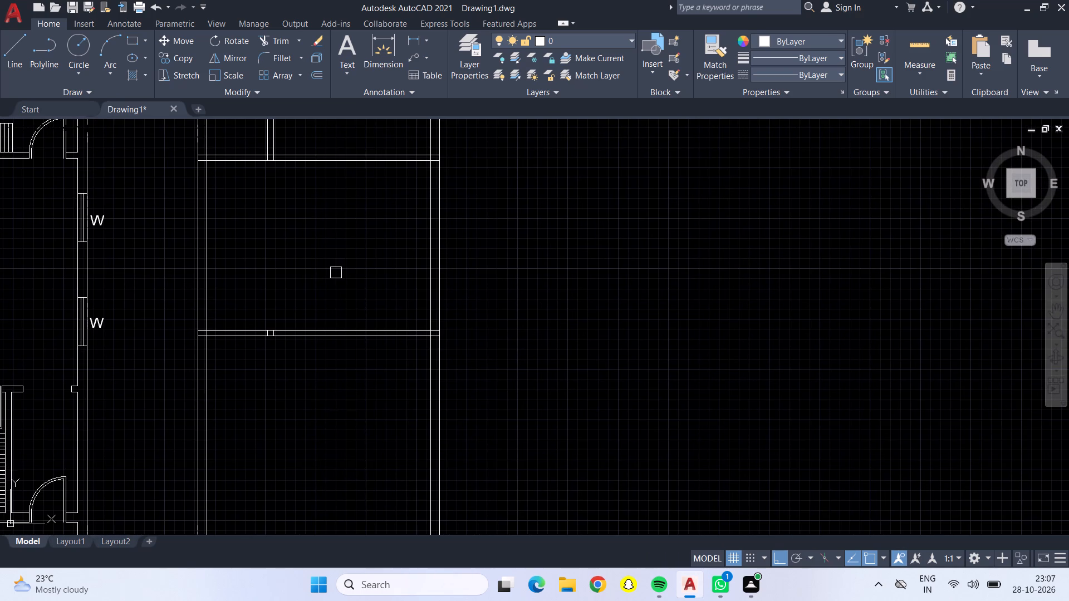
Offset the third partition wall's lower face 10' downward and the left outer wall's inner face 10' to the right.
{"action": "scroll", "coordinate": [361, 288], "scroll_direction": "down", "scroll_amount": 1}
{"action": "middle_click_drag", "start_coordinate": [359, 376], "coordinate": [431, 255]}
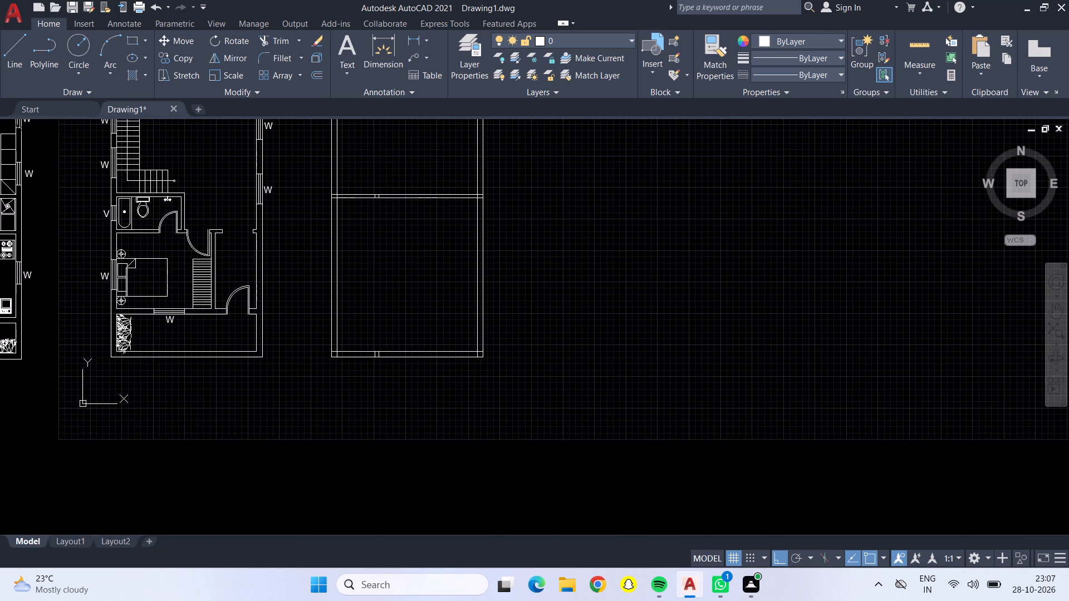
{"action": "scroll", "coordinate": [406, 249], "scroll_direction": "up", "scroll_amount": 1}
{"action": "key", "text": "Escape"}
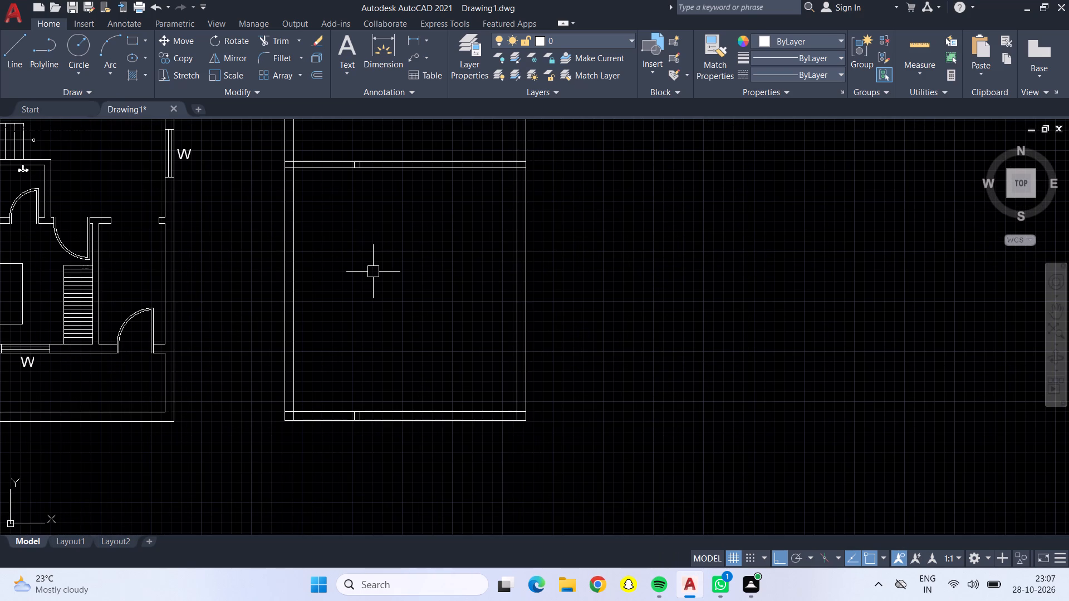
{"action": "key", "text": "o"}
{"action": "key", "text": "Return"}
{"action": "type", "text": "10'"}
{"action": "key", "text": "Return"}
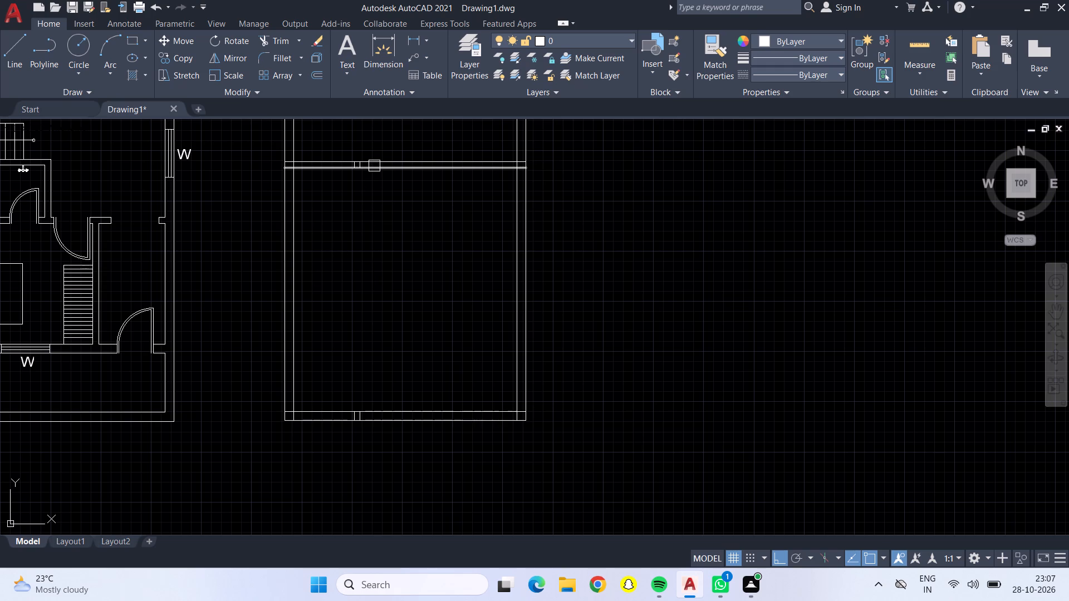
{"action": "left_click", "coordinate": [375, 173]}
{"action": "left_click", "coordinate": [373, 270]}
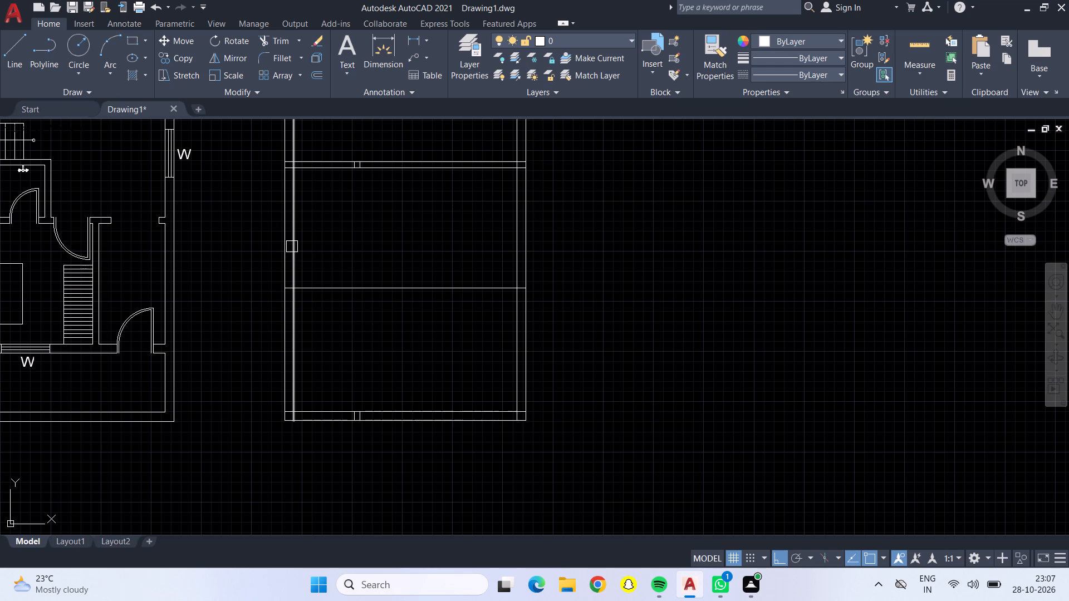
{"action": "left_click", "coordinate": [292, 247]}
{"action": "left_click", "coordinate": [423, 245]}
{"action": "key", "text": "Escape"}
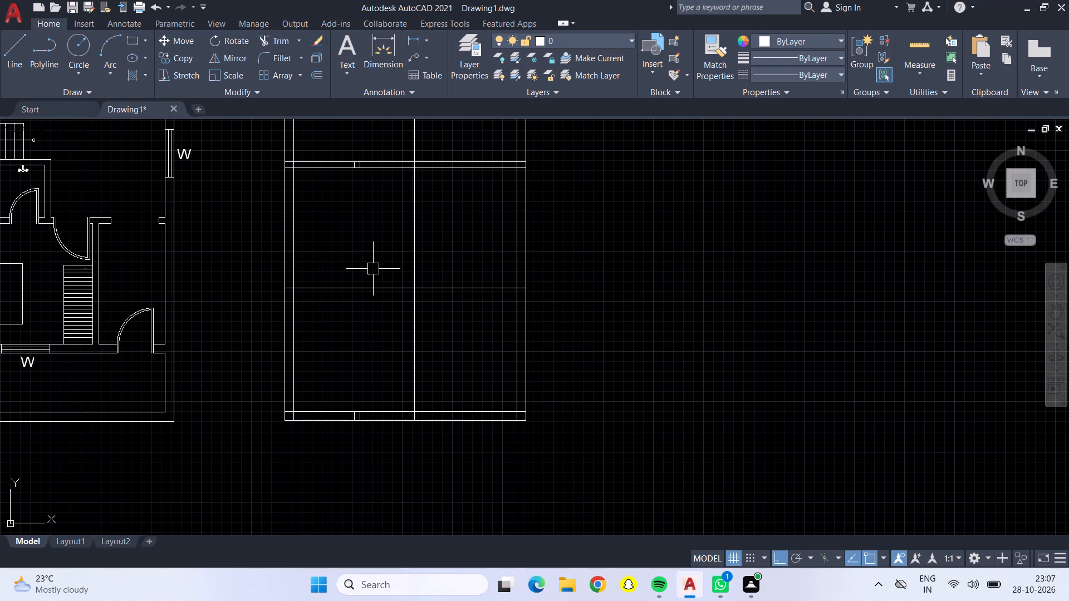
Offset the new vertical line 6" to the right and the new horizontal line 6" downward to form walls.
{"action": "key", "text": "o"}
{"action": "key", "text": "Return"}
{"action": "type", "text": "6\""}
{"action": "key", "text": "Return"}
{"action": "left_click", "coordinate": [412, 248]}
{"action": "left_click", "coordinate": [460, 247]}
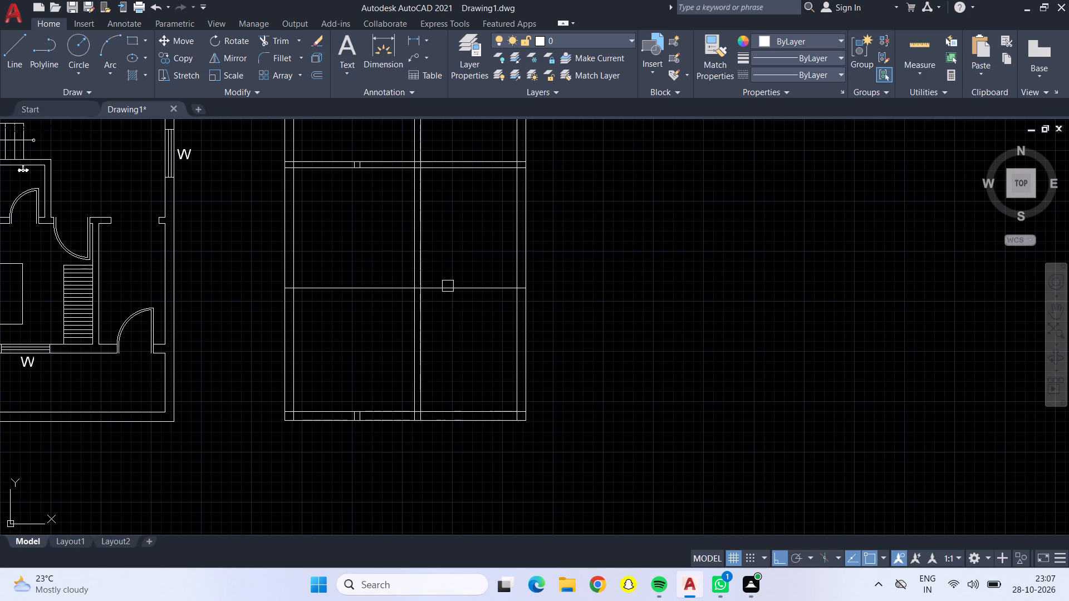
{"action": "left_click_drag", "start_coordinate": [448, 286], "coordinate": [450, 302]}
{"action": "left_click", "coordinate": [465, 366]}
{"action": "key", "text": "Escape"}
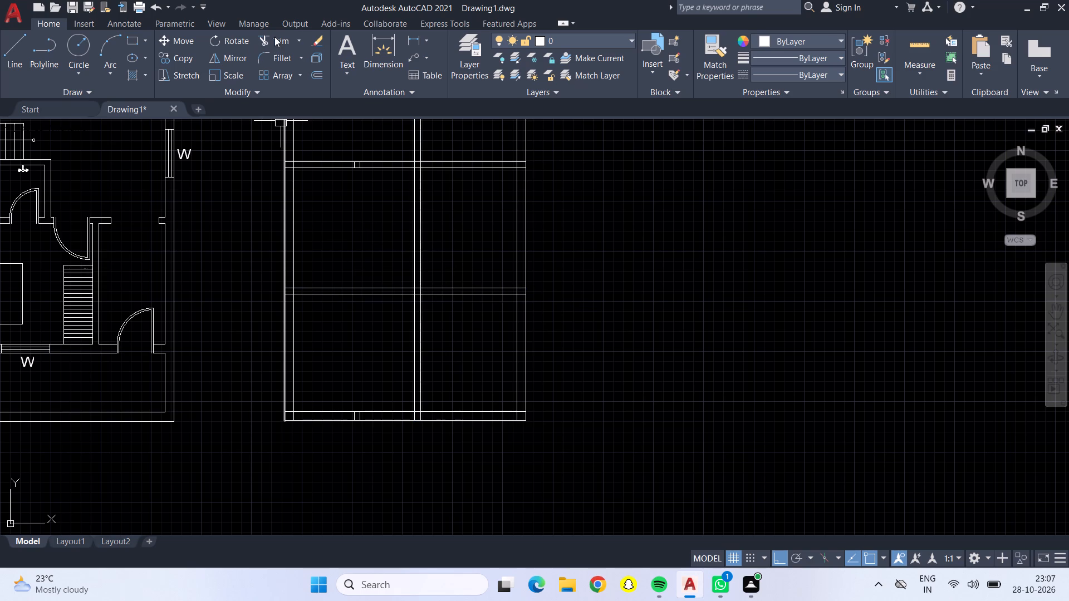
Trim the newest vertical 6" wall to remain between the third and fourth horizontal partitions, and remove the fourth partition beyond it.
{"action": "left_click", "coordinate": [276, 37]}
{"action": "left_click_drag", "start_coordinate": [439, 208], "coordinate": [404, 356]}
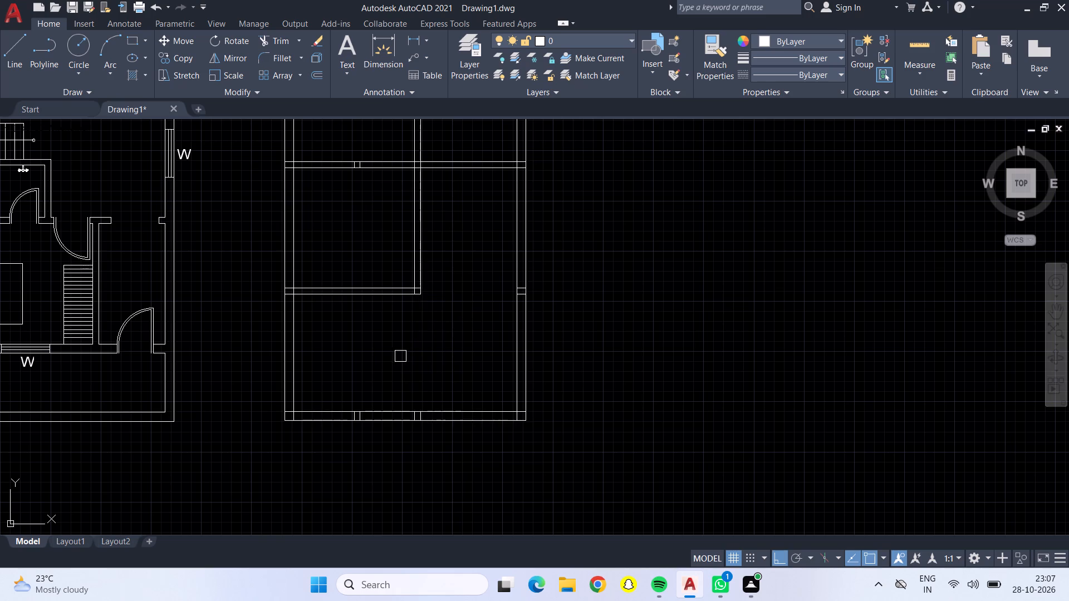
{"action": "scroll", "coordinate": [400, 354], "scroll_direction": "down", "scroll_amount": 1}
{"action": "left_click_drag", "start_coordinate": [389, 196], "coordinate": [414, 194]}
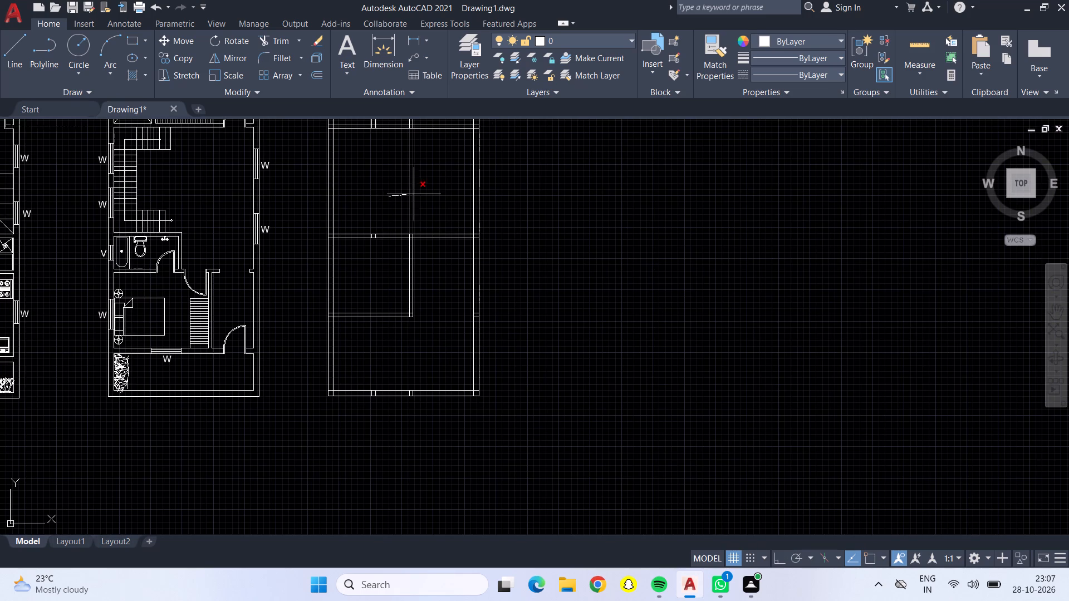
{"action": "left_click_drag", "start_coordinate": [414, 194], "coordinate": [415, 194]}
{"action": "middle_click_drag", "start_coordinate": [416, 186], "coordinate": [413, 224]}
{"action": "right_click_drag", "start_coordinate": [416, 185], "coordinate": [413, 195]}
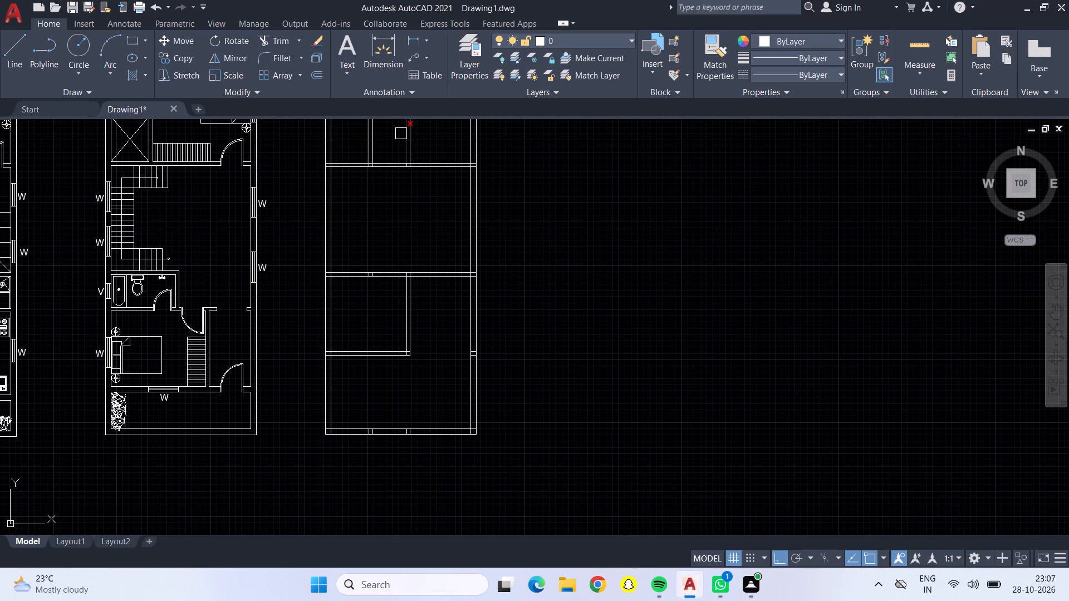
{"action": "left_click_drag", "start_coordinate": [394, 134], "coordinate": [416, 137]}
{"action": "middle_click_drag", "start_coordinate": [416, 137], "coordinate": [428, 248]}
Trim the leftover vertical stubs inside the third partition and open its junction with the vertical wall below.
{"action": "middle_click_drag", "start_coordinate": [418, 351], "coordinate": [396, 193]}
{"action": "scroll", "coordinate": [407, 225], "scroll_direction": "up", "scroll_amount": 6}
{"action": "left_click_drag", "start_coordinate": [159, 209], "coordinate": [168, 209]}
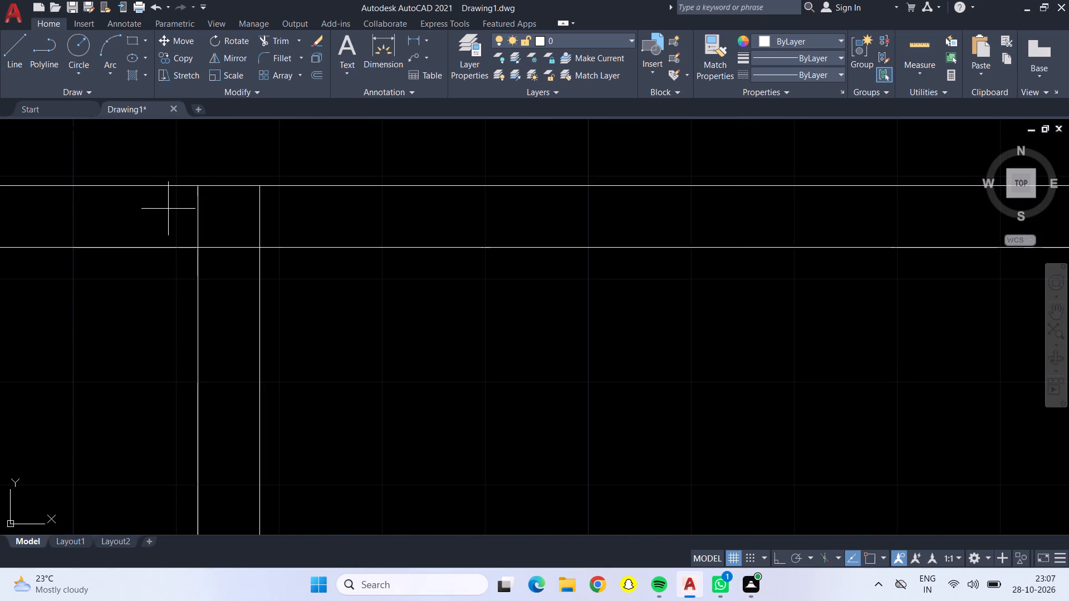
{"action": "left_click_drag", "start_coordinate": [168, 209], "coordinate": [239, 287]}
{"action": "scroll", "coordinate": [237, 277], "scroll_direction": "down", "scroll_amount": 6}
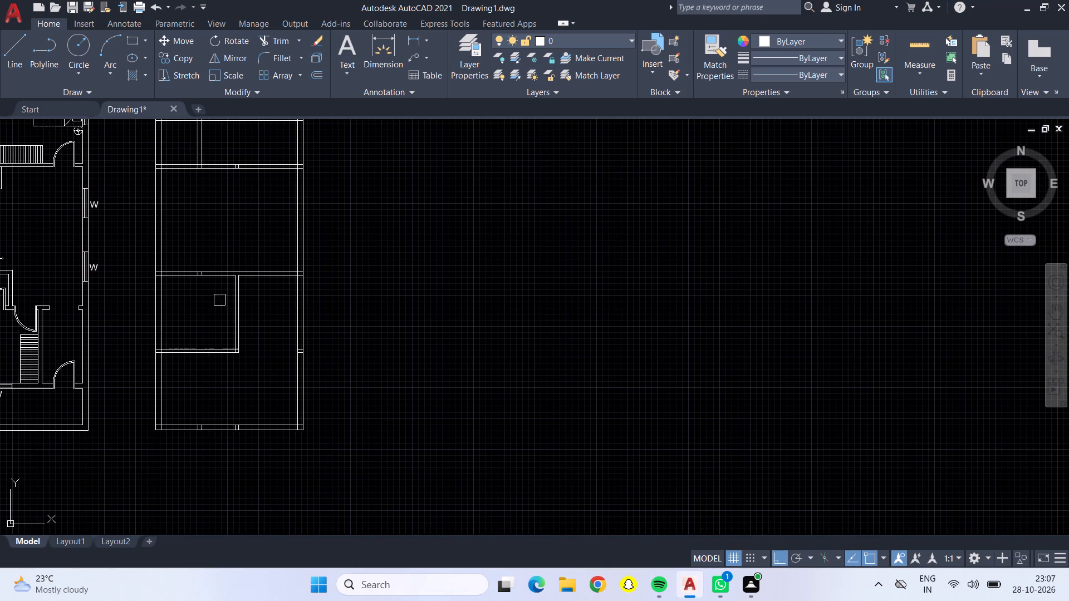
{"action": "scroll", "coordinate": [199, 265], "scroll_direction": "up", "scroll_amount": 6}
{"action": "left_click_drag", "start_coordinate": [94, 342], "coordinate": [280, 332]}
{"action": "scroll", "coordinate": [277, 327], "scroll_direction": "up", "scroll_amount": 1}
{"action": "scroll", "coordinate": [277, 327], "scroll_direction": "down", "scroll_amount": 2}
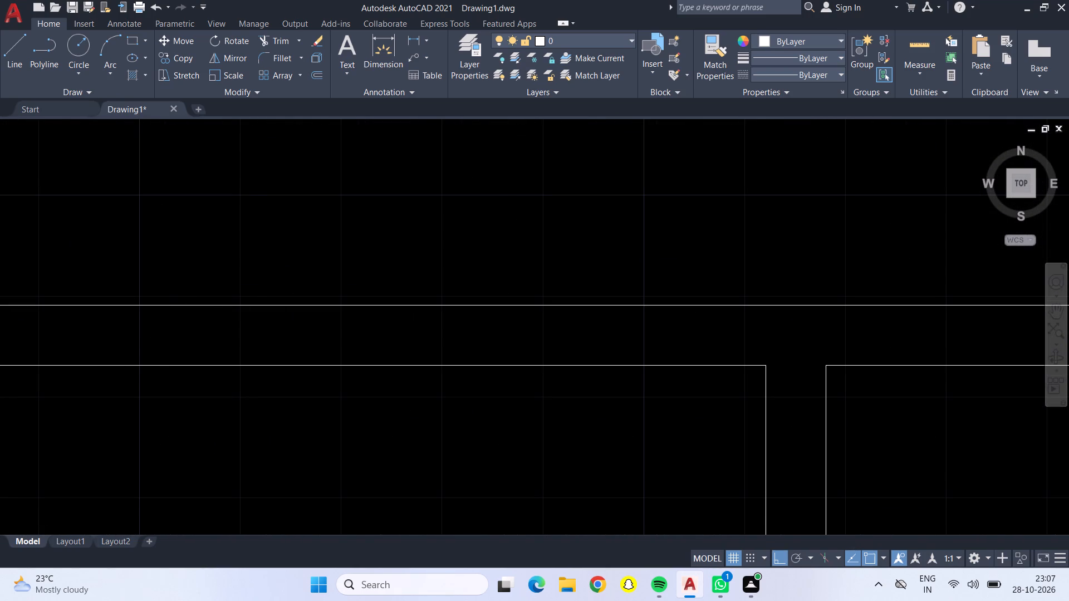
Trim the third partition's lines at the left outer wall so their junction is open.
{"action": "scroll", "coordinate": [276, 326], "scroll_direction": "down", "scroll_amount": 4}
{"action": "scroll", "coordinate": [186, 329], "scroll_direction": "up", "scroll_amount": 6}
{"action": "left_click_drag", "start_coordinate": [289, 235], "coordinate": [288, 277]}
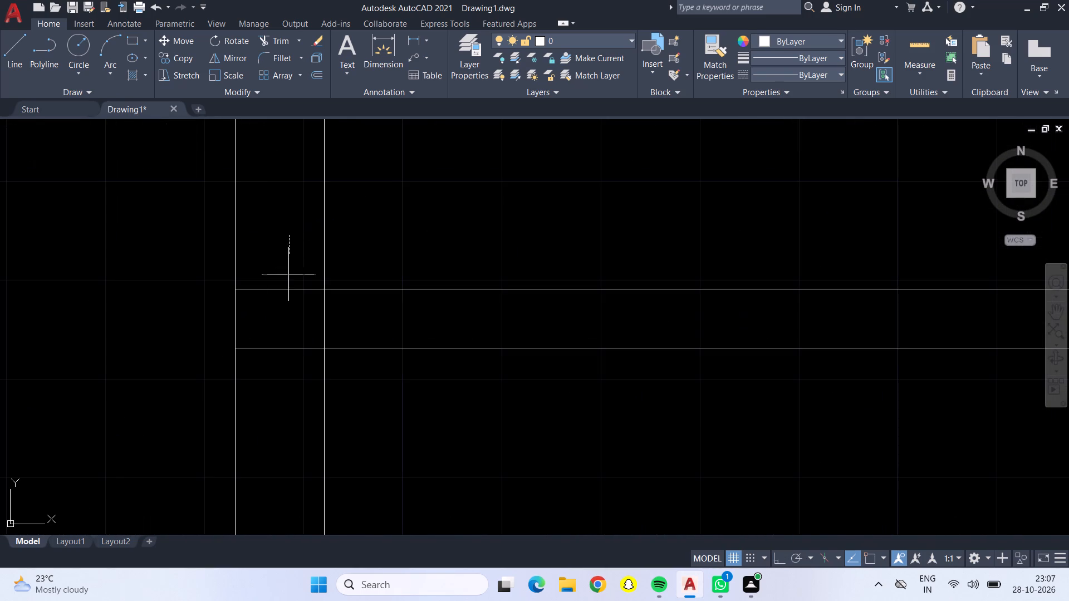
{"action": "left_click_drag", "start_coordinate": [288, 277], "coordinate": [356, 305]}
{"action": "scroll", "coordinate": [351, 304], "scroll_direction": "down", "scroll_amount": 5}
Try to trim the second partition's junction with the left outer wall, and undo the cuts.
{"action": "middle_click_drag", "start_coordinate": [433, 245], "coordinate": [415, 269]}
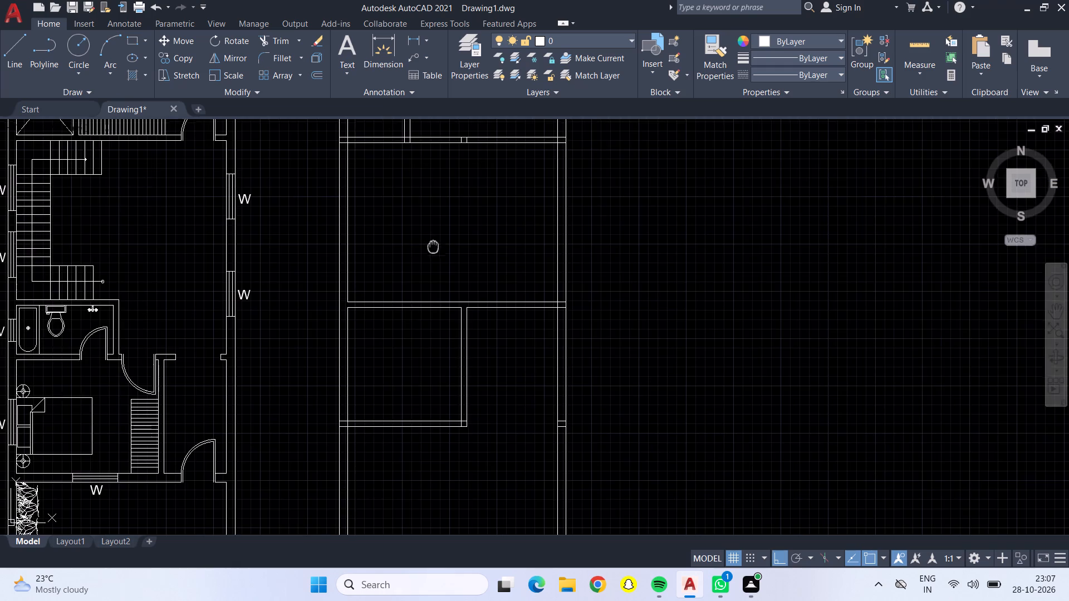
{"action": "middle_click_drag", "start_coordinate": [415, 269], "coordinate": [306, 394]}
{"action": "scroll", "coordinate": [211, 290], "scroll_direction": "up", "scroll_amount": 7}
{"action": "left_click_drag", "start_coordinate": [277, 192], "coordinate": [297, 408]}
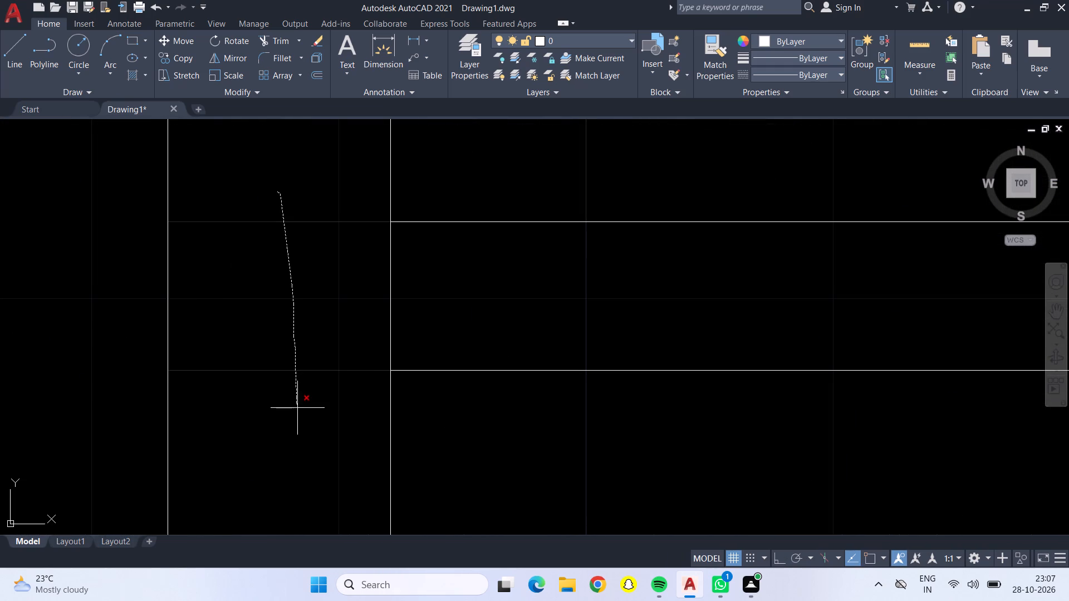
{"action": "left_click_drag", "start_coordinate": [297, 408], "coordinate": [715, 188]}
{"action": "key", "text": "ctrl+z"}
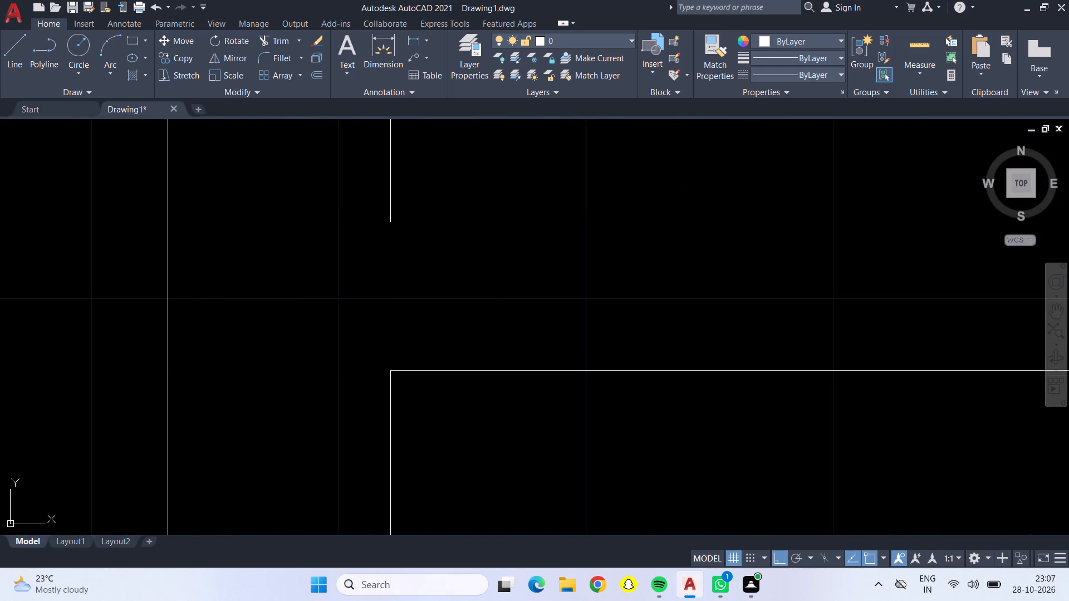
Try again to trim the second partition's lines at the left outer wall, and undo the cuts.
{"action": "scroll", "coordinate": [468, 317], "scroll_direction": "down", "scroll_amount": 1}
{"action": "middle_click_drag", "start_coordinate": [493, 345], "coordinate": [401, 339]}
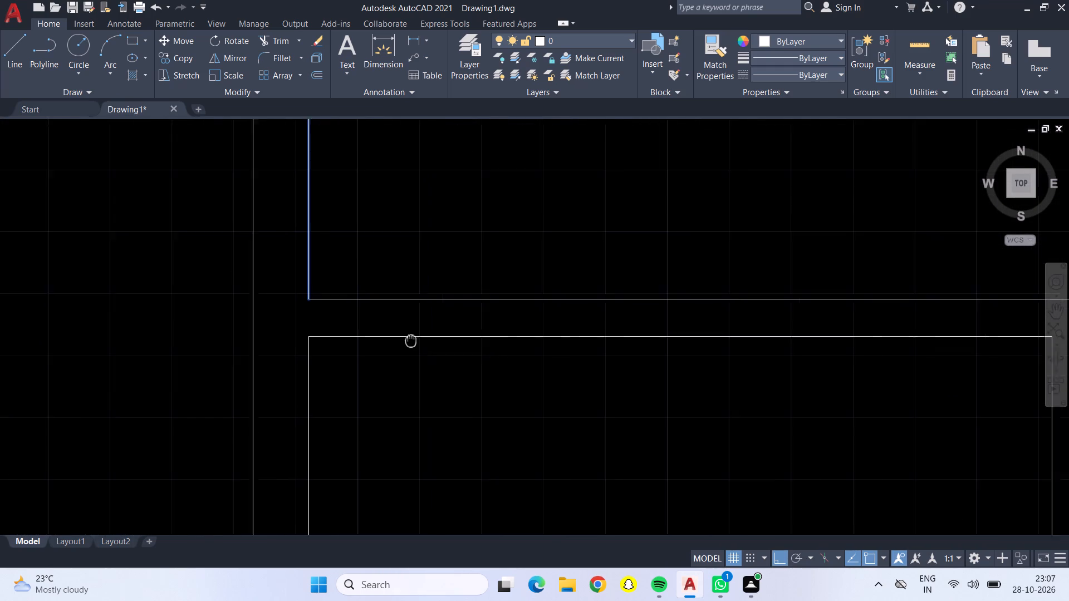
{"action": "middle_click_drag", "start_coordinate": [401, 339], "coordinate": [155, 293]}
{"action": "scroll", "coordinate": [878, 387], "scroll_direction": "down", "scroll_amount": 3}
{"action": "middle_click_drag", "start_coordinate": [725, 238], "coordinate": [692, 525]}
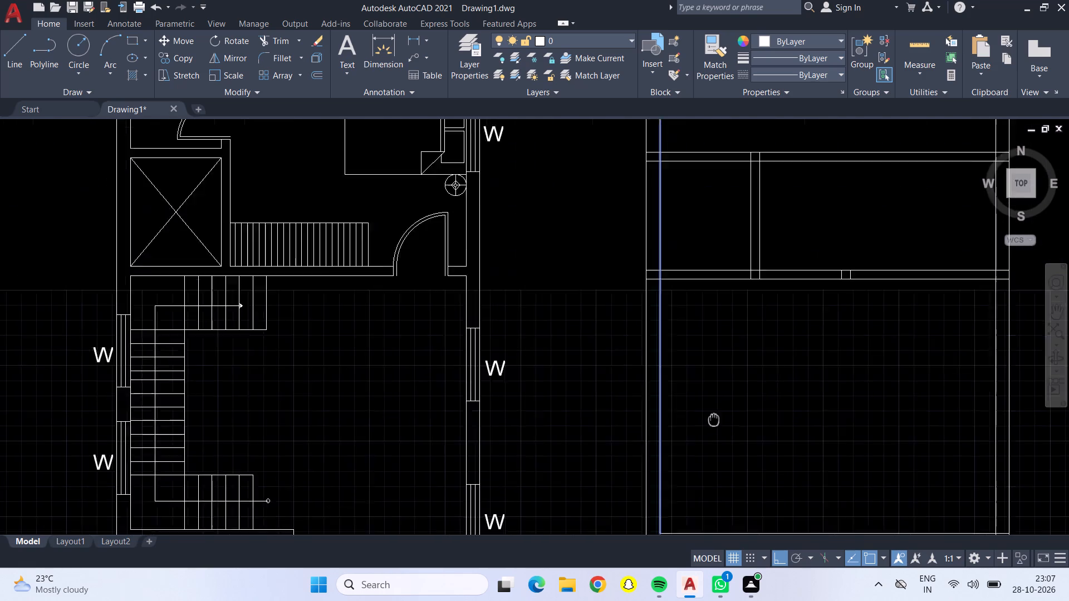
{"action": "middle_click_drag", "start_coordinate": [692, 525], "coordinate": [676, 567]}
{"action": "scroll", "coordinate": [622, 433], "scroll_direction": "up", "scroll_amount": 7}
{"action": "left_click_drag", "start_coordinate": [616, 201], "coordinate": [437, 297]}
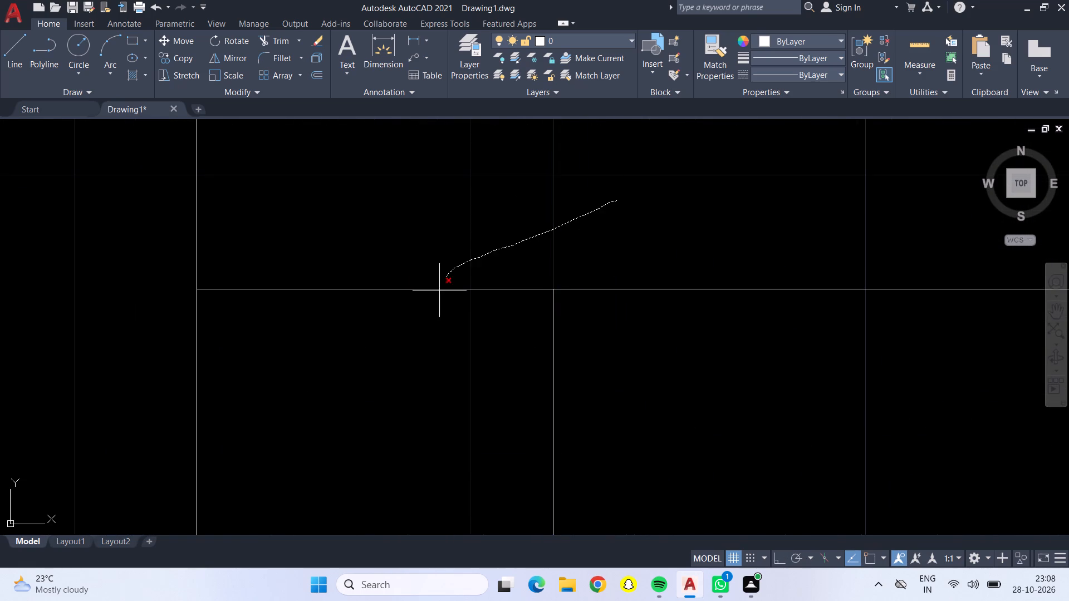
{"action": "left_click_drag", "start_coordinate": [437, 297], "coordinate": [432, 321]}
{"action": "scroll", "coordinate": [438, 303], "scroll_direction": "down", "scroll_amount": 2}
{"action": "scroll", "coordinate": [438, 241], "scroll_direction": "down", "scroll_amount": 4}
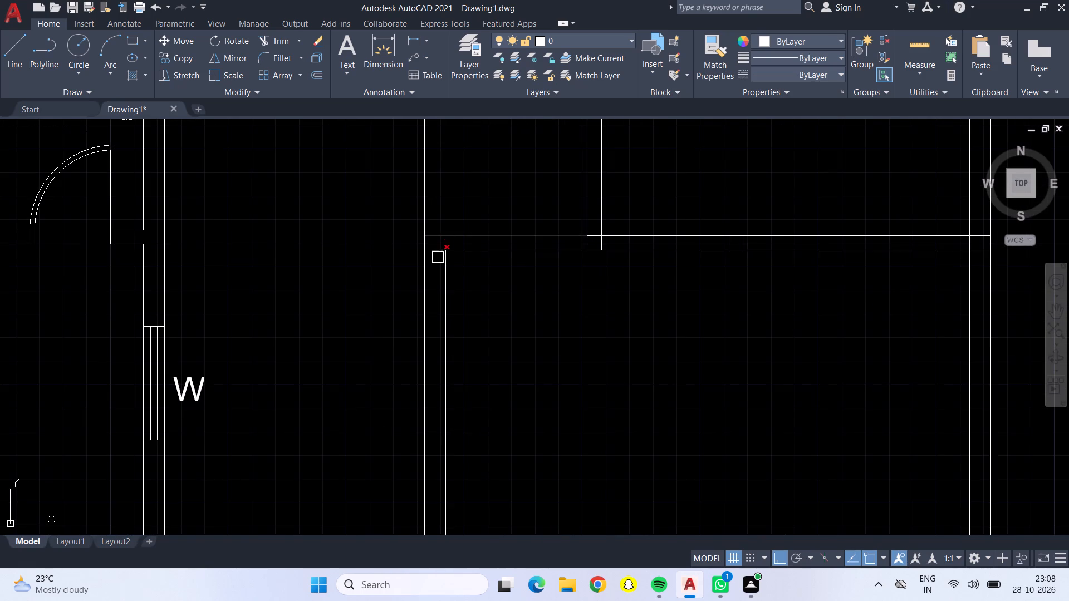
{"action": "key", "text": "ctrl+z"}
Trim the leftover vertical stubs inside the second partition and open its junction with the vertical wall above.
{"action": "scroll", "coordinate": [485, 264], "scroll_direction": "down", "scroll_amount": 2}
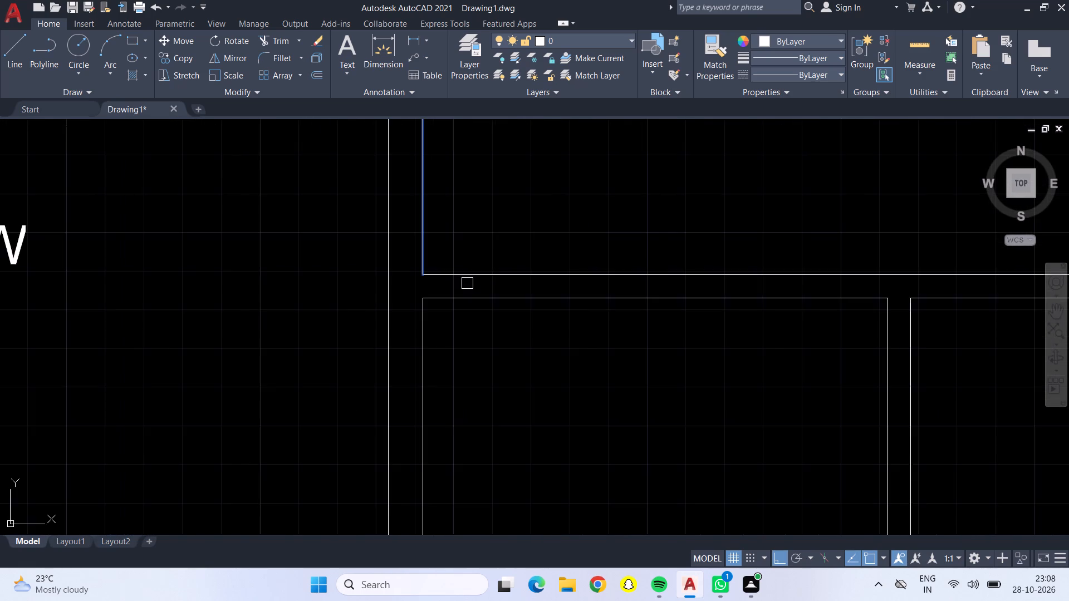
{"action": "scroll", "coordinate": [467, 283], "scroll_direction": "down", "scroll_amount": 3}
{"action": "middle_click_drag", "start_coordinate": [516, 236], "coordinate": [536, 461]}
{"action": "scroll", "coordinate": [535, 354], "scroll_direction": "up", "scroll_amount": 2}
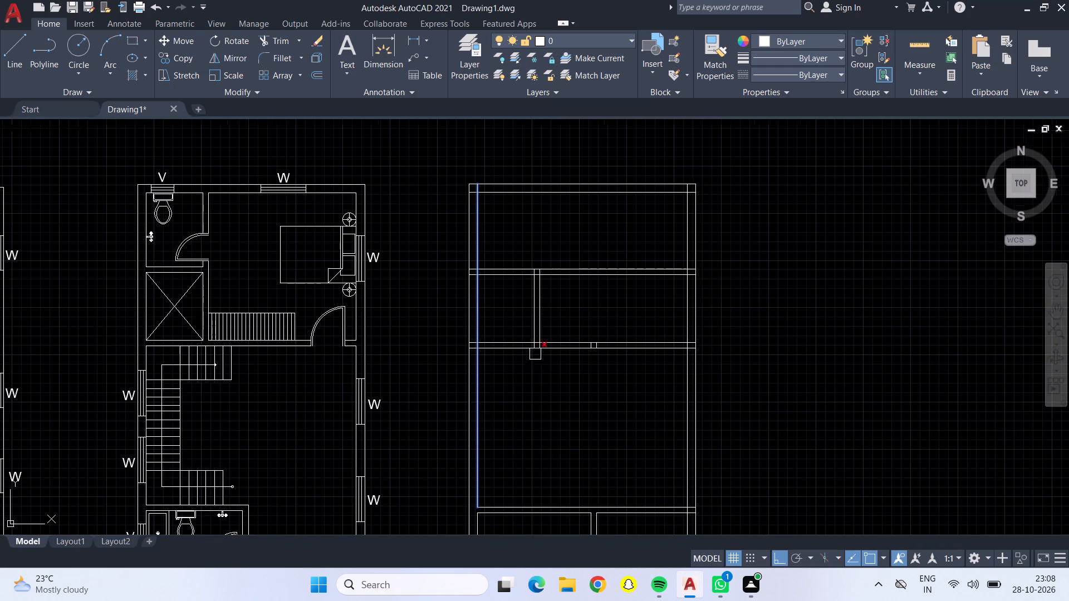
{"action": "scroll", "coordinate": [535, 354], "scroll_direction": "up", "scroll_amount": 4}
{"action": "left_click_drag", "start_coordinate": [451, 322], "coordinate": [546, 312]}
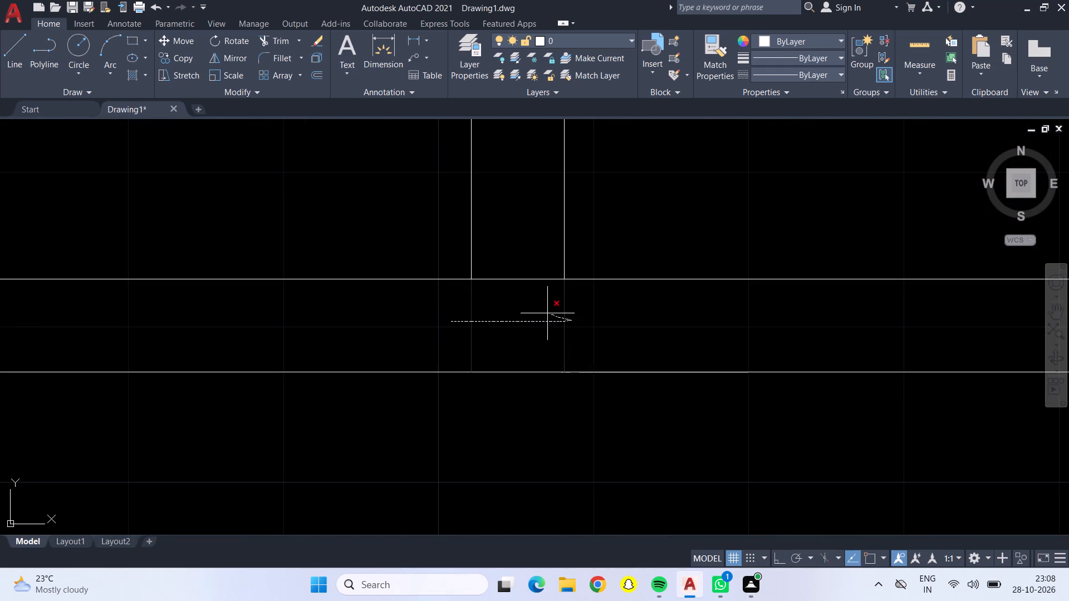
{"action": "left_click_drag", "start_coordinate": [546, 312], "coordinate": [523, 267]}
{"action": "scroll", "coordinate": [524, 269], "scroll_direction": "down", "scroll_amount": 5}
{"action": "scroll", "coordinate": [591, 284], "scroll_direction": "up", "scroll_amount": 5}
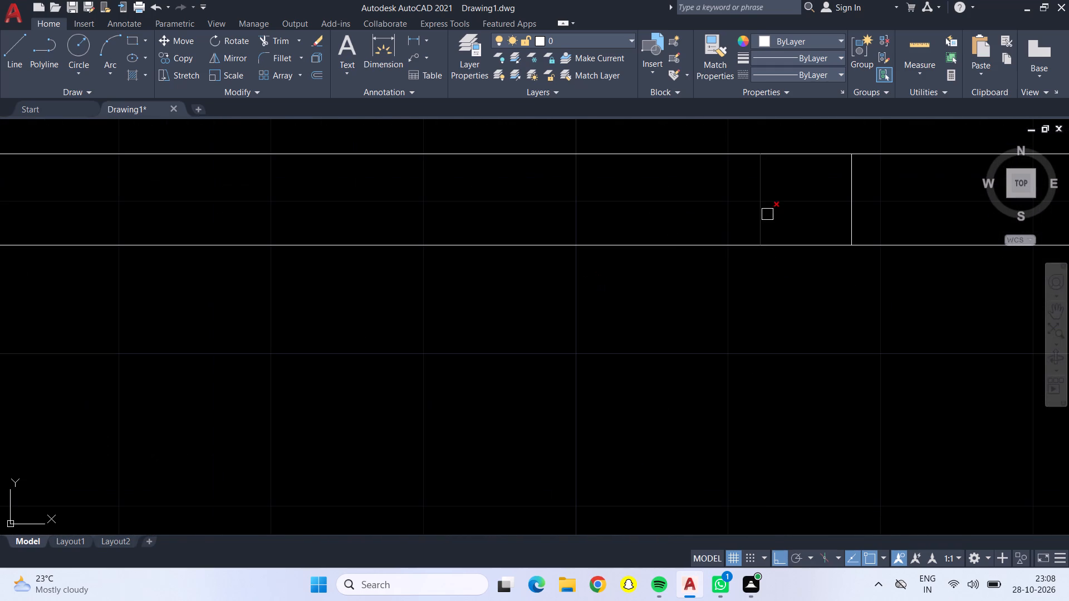
{"action": "left_click_drag", "start_coordinate": [904, 196], "coordinate": [750, 188]}
Trim the second partition's lines at the left outer wall so their junction is open.
{"action": "scroll", "coordinate": [750, 188], "scroll_direction": "down", "scroll_amount": 5}
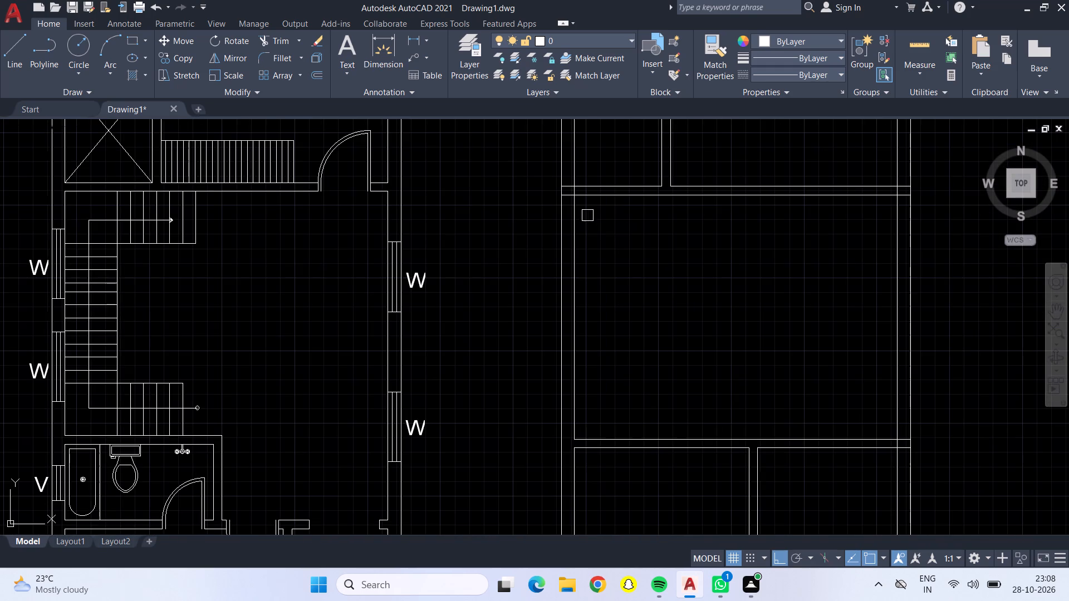
{"action": "scroll", "coordinate": [576, 194], "scroll_direction": "up", "scroll_amount": 6}
{"action": "middle_click_drag", "start_coordinate": [548, 187], "coordinate": [567, 319]}
{"action": "left_click_drag", "start_coordinate": [534, 266], "coordinate": [427, 370]}
{"action": "scroll", "coordinate": [421, 351], "scroll_direction": "down", "scroll_amount": 6}
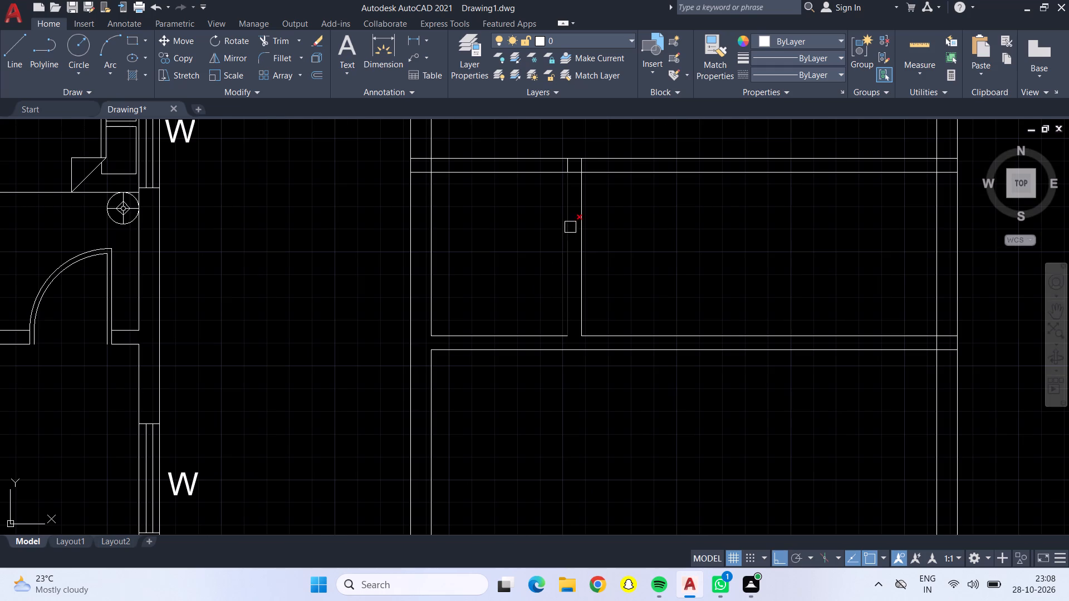
Trim the vertical wall's left stub inside the first partition and the partition's lower face between the wall's two lines.
{"action": "scroll", "coordinate": [580, 161], "scroll_direction": "up", "scroll_amount": 5}
{"action": "left_click_drag", "start_coordinate": [385, 205], "coordinate": [463, 269]}
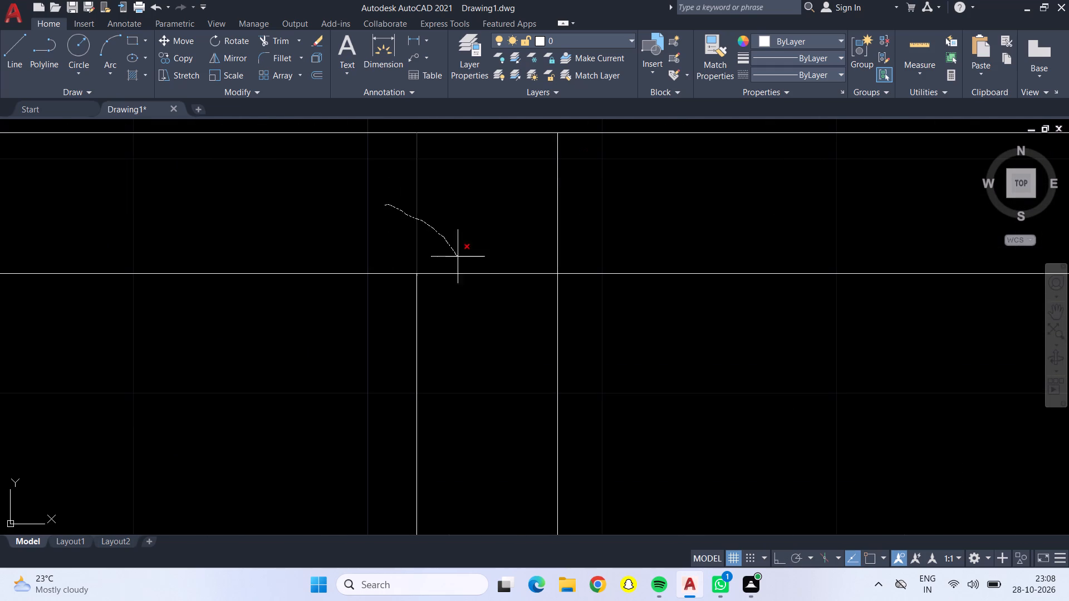
{"action": "left_click_drag", "start_coordinate": [463, 269], "coordinate": [469, 289]}
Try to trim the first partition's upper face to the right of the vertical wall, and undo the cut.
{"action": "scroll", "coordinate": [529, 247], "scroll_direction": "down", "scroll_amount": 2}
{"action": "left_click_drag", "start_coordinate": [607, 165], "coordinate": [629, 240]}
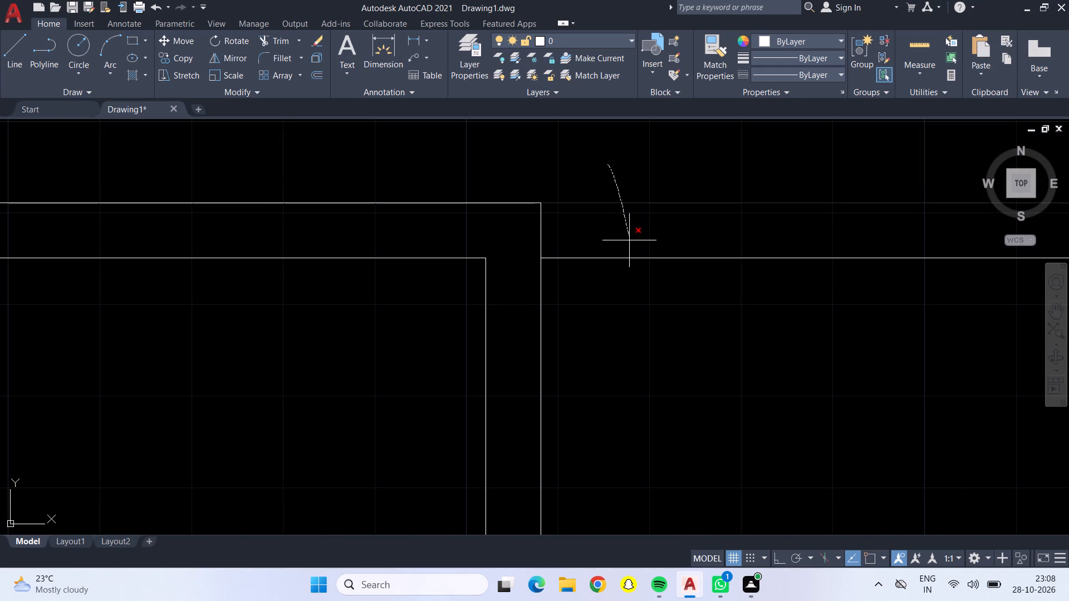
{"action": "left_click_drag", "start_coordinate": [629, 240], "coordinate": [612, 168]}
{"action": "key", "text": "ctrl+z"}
Trim the vertical wall's remaining right stub inside the first partition.
{"action": "scroll", "coordinate": [612, 168], "scroll_direction": "down", "scroll_amount": 5}
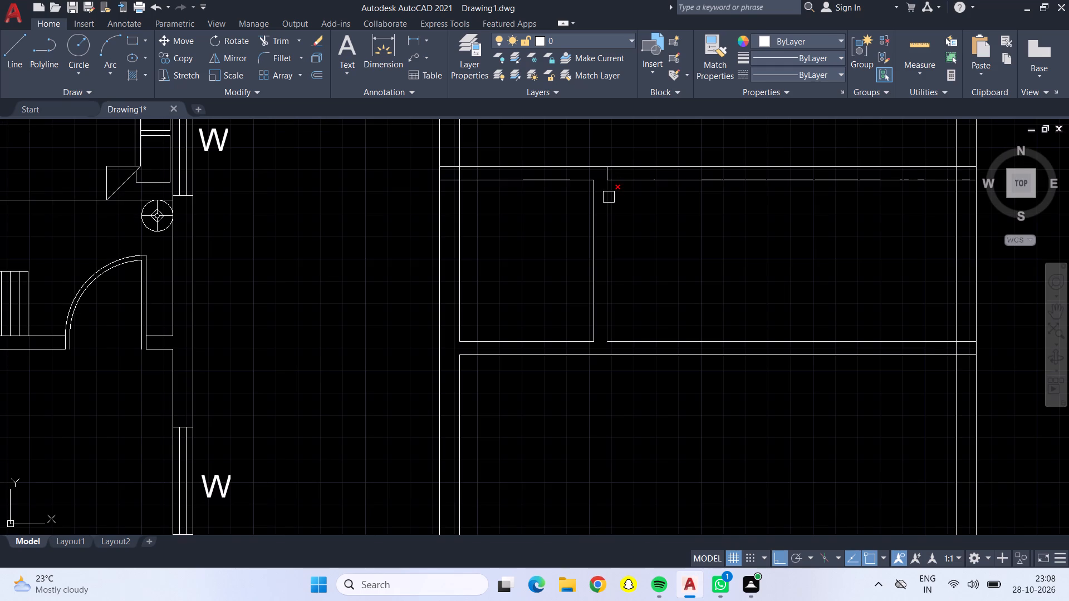
{"action": "scroll", "coordinate": [605, 180], "scroll_direction": "up", "scroll_amount": 3}
{"action": "left_click", "coordinate": [605, 167]}
{"action": "scroll", "coordinate": [605, 168], "scroll_direction": "down", "scroll_amount": 4}
{"action": "scroll", "coordinate": [605, 168], "scroll_direction": "up", "scroll_amount": 1}
{"action": "scroll", "coordinate": [605, 168], "scroll_direction": "down", "scroll_amount": 1}
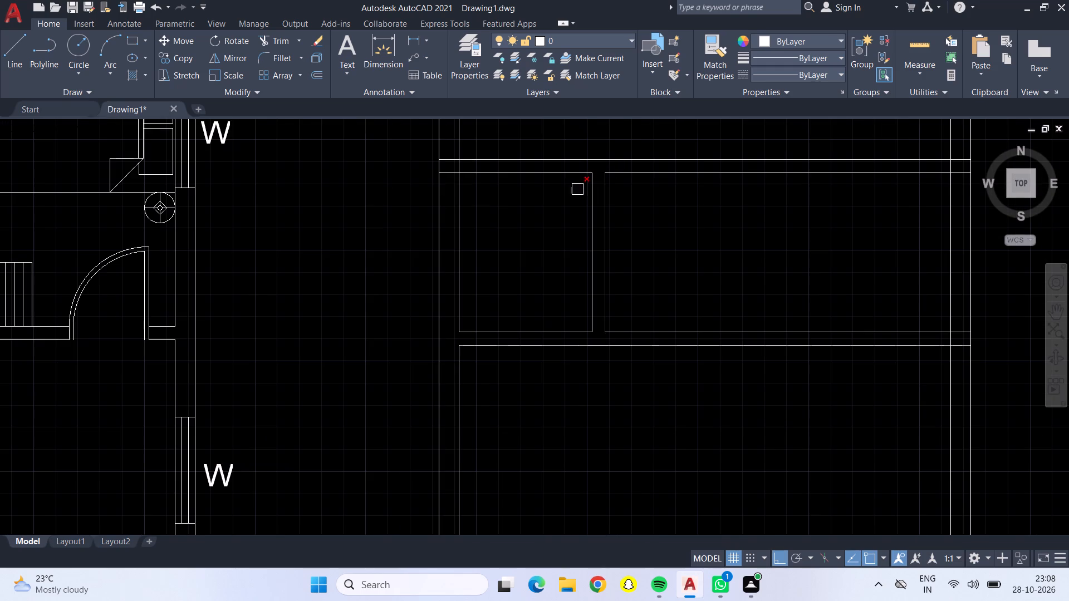
Trim the first partition's lines at the left outer wall so their junction is open.
{"action": "scroll", "coordinate": [449, 167], "scroll_direction": "up", "scroll_amount": 6}
{"action": "middle_click_drag", "start_coordinate": [449, 167], "coordinate": [483, 357]}
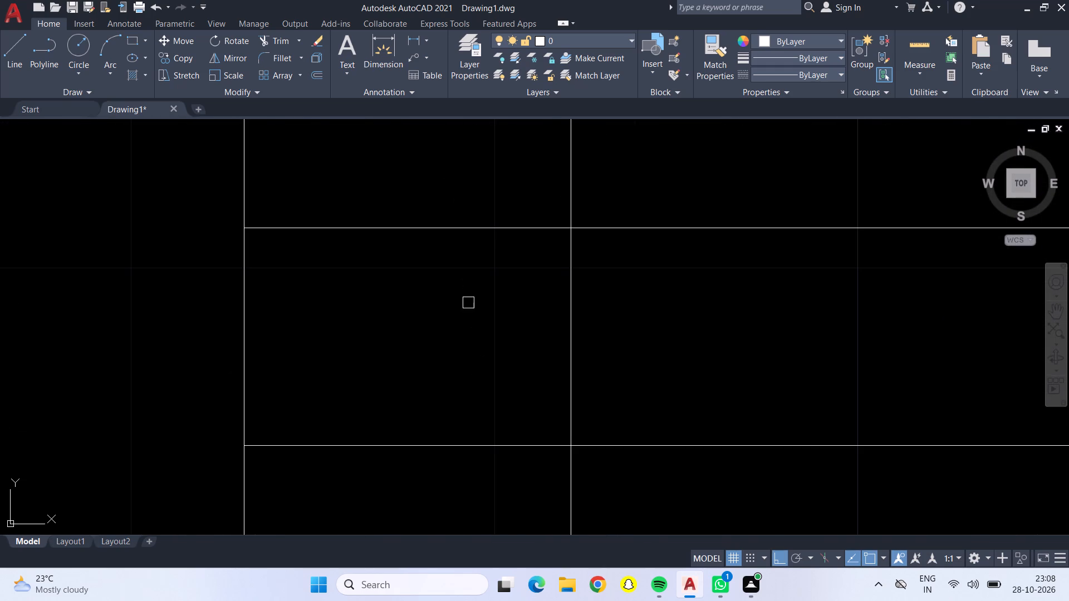
{"action": "left_click_drag", "start_coordinate": [458, 161], "coordinate": [634, 329]}
{"action": "scroll", "coordinate": [629, 328], "scroll_direction": "down", "scroll_amount": 4}
{"action": "scroll", "coordinate": [625, 328], "scroll_direction": "up", "scroll_amount": 1}
{"action": "scroll", "coordinate": [623, 329], "scroll_direction": "down", "scroll_amount": 2}
{"action": "scroll", "coordinate": [699, 325], "scroll_direction": "down", "scroll_amount": 3}
Trim the second and first partitions' lines at the right outer wall so both junctions are open.
{"action": "middle_click_drag", "start_coordinate": [722, 307], "coordinate": [454, 237]}
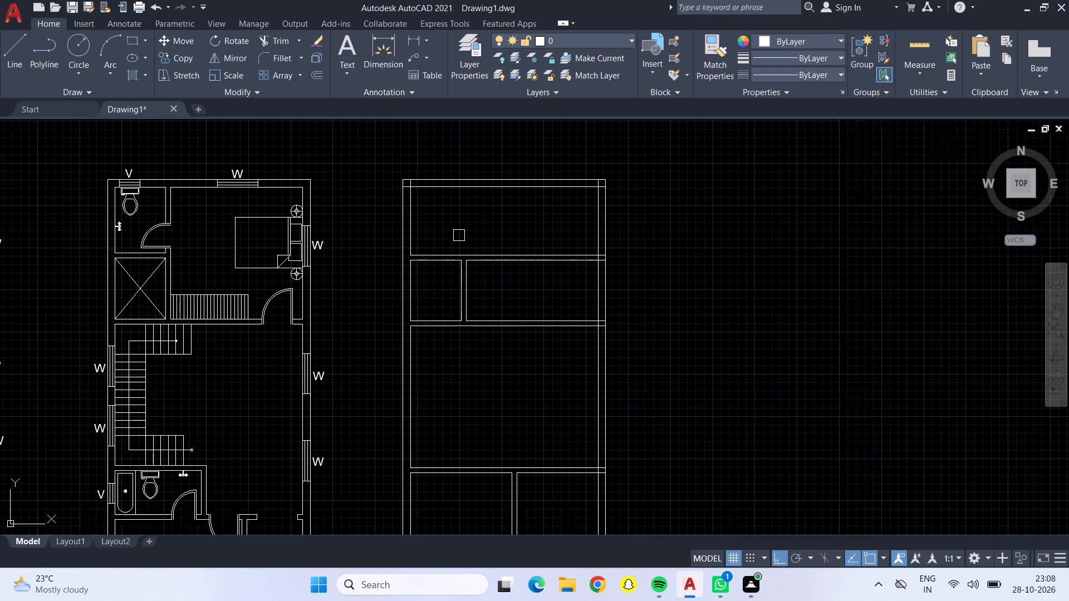
{"action": "scroll", "coordinate": [557, 333], "scroll_direction": "up", "scroll_amount": 2}
{"action": "scroll", "coordinate": [660, 308], "scroll_direction": "up", "scroll_amount": 4}
{"action": "left_click_drag", "start_coordinate": [617, 297], "coordinate": [632, 298]}
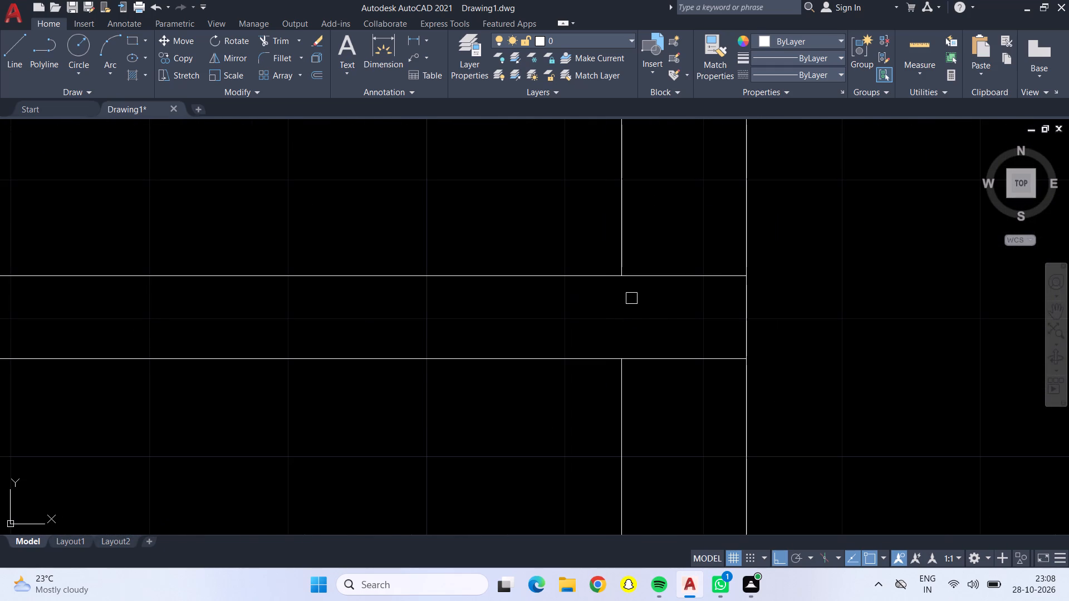
{"action": "left_click_drag", "start_coordinate": [632, 298], "coordinate": [643, 290]}
{"action": "left_click_drag", "start_coordinate": [649, 235], "coordinate": [676, 377]}
{"action": "scroll", "coordinate": [660, 359], "scroll_direction": "down", "scroll_amount": 6}
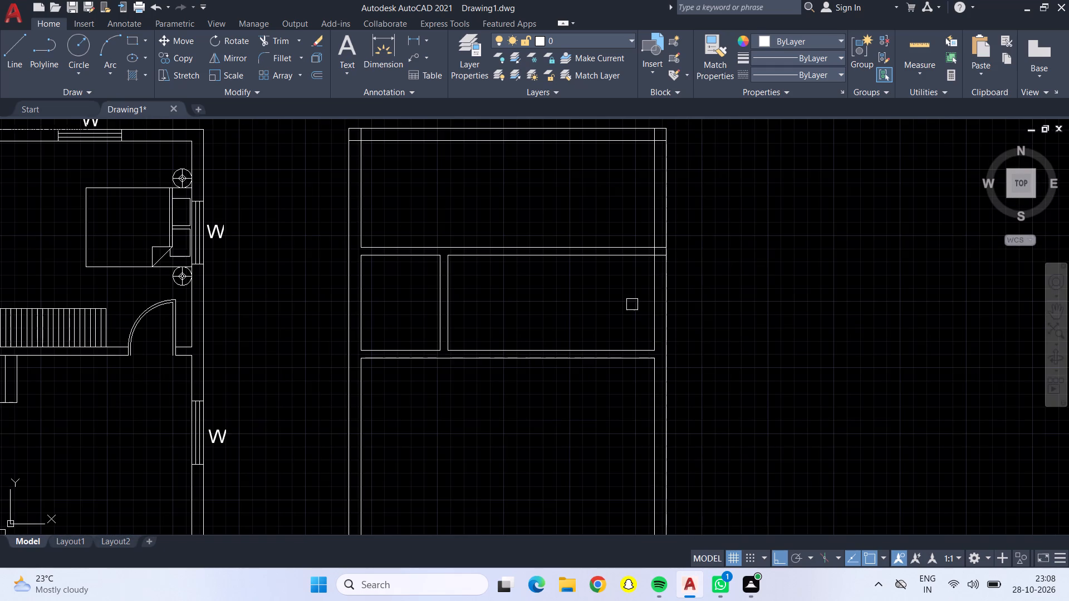
{"action": "scroll", "coordinate": [658, 247], "scroll_direction": "up", "scroll_amount": 6}
{"action": "left_click_drag", "start_coordinate": [663, 204], "coordinate": [508, 347]}
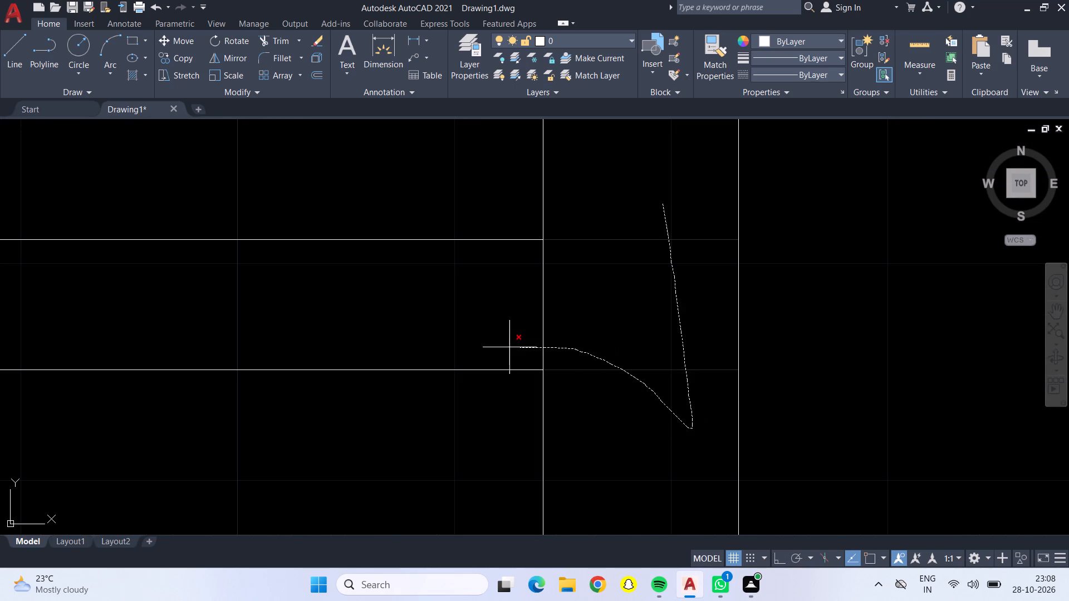
{"action": "left_click_drag", "start_coordinate": [508, 347], "coordinate": [508, 347]}
Trim the overlapping inner-face lines at the plan's upper right and upper left outer wall corners.
{"action": "scroll", "coordinate": [508, 347], "scroll_direction": "down", "scroll_amount": 6}
{"action": "scroll", "coordinate": [511, 237], "scroll_direction": "up", "scroll_amount": 6}
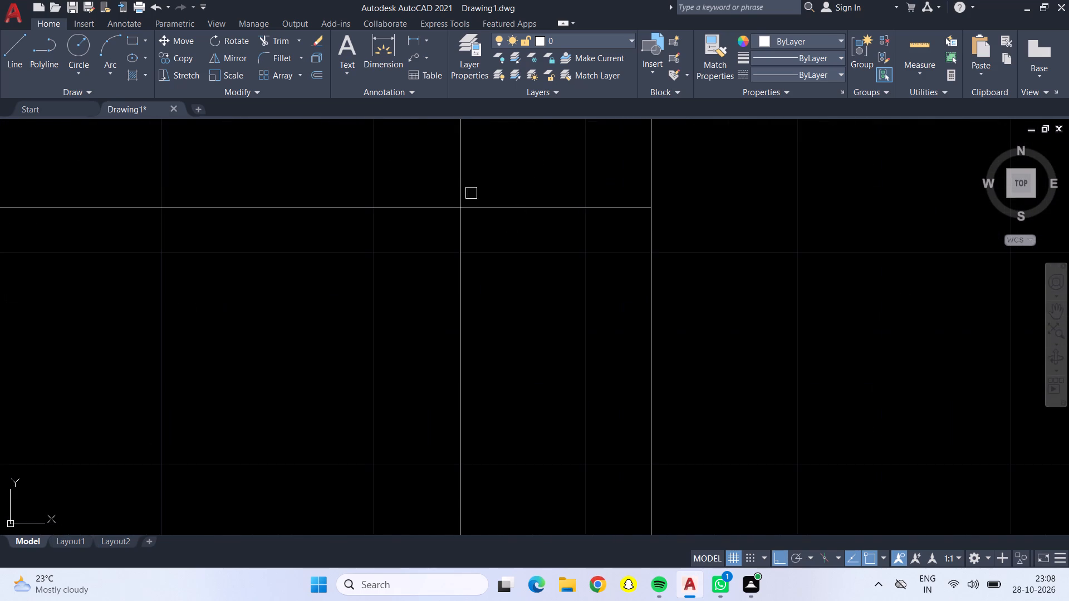
{"action": "left_click_drag", "start_coordinate": [437, 174], "coordinate": [491, 208]}
{"action": "scroll", "coordinate": [491, 208], "scroll_direction": "down", "scroll_amount": 4}
{"action": "left_click", "coordinate": [499, 208]}
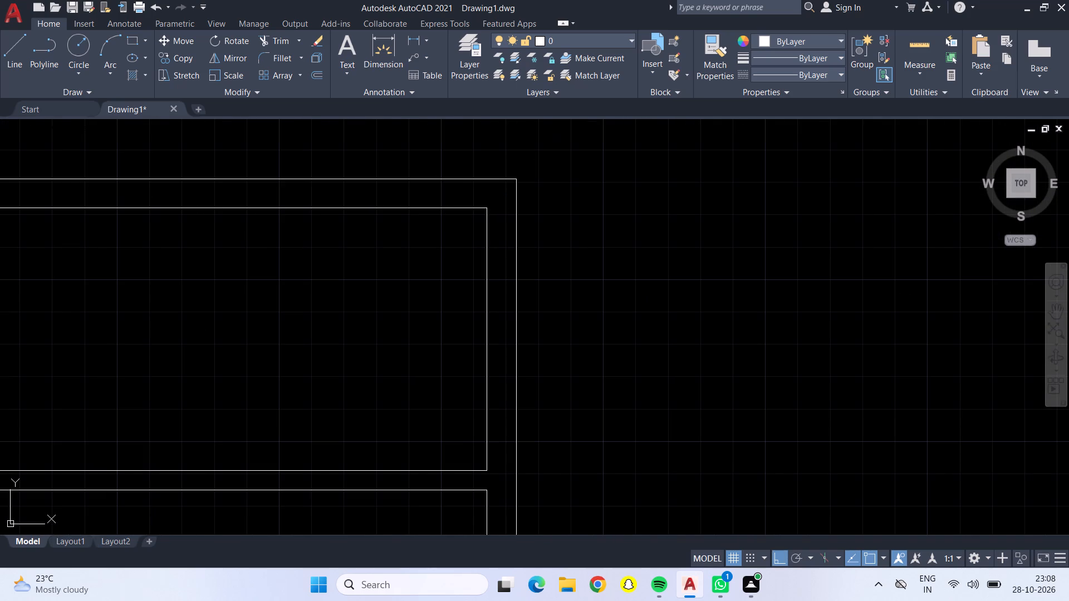
{"action": "scroll", "coordinate": [412, 241], "scroll_direction": "down", "scroll_amount": 3}
{"action": "scroll", "coordinate": [233, 233], "scroll_direction": "up", "scroll_amount": 6}
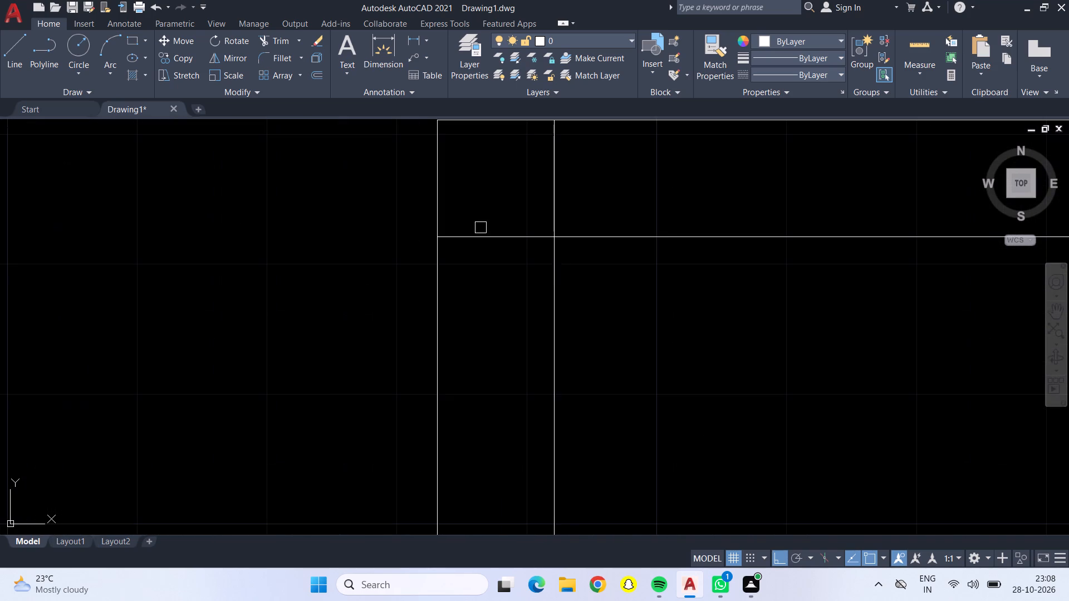
{"action": "left_click_drag", "start_coordinate": [615, 180], "coordinate": [494, 277]}
Trim the partition below the large middle room at the right outer wall so their junction is open.
{"action": "scroll", "coordinate": [488, 277], "scroll_direction": "down", "scroll_amount": 6}
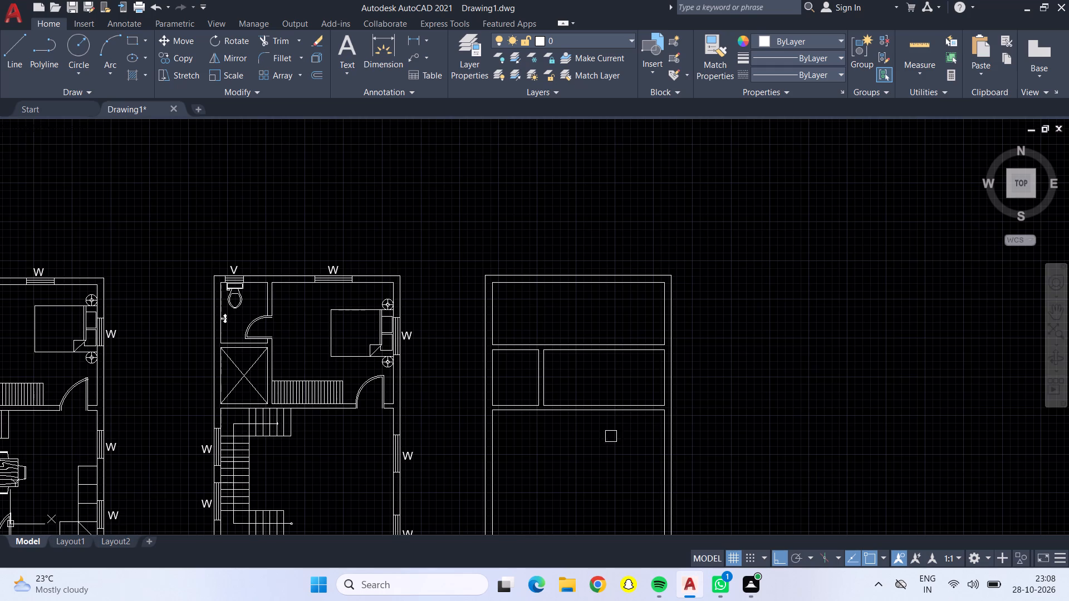
{"action": "middle_click_drag", "start_coordinate": [597, 469], "coordinate": [556, 292]}
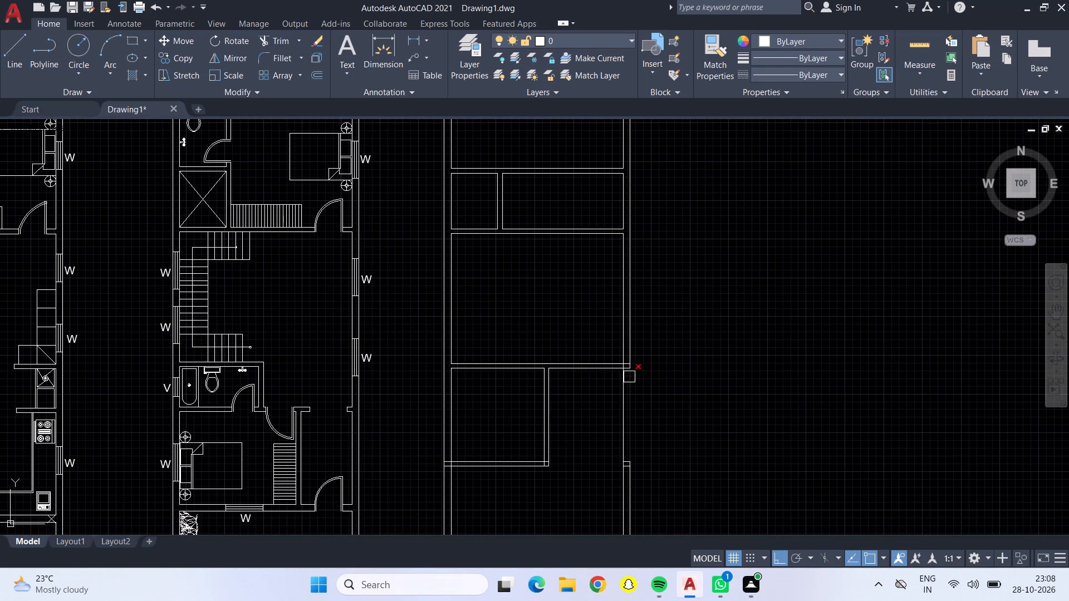
{"action": "scroll", "coordinate": [622, 372], "scroll_direction": "up", "scroll_amount": 7}
{"action": "left_click_drag", "start_coordinate": [546, 311], "coordinate": [669, 375]}
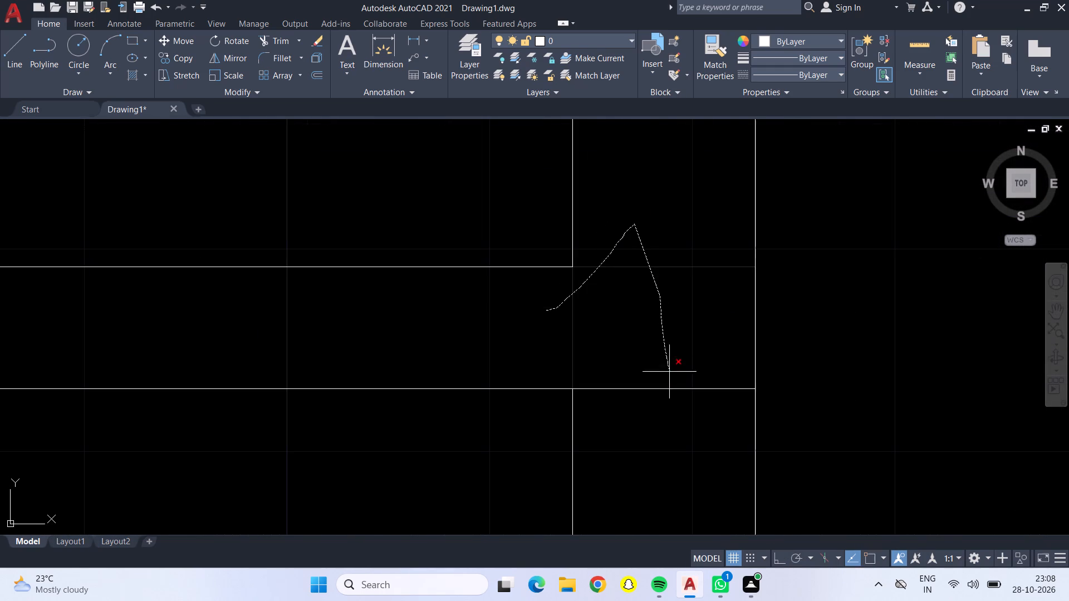
{"action": "left_click_drag", "start_coordinate": [669, 375], "coordinate": [669, 388]}
{"action": "scroll", "coordinate": [668, 388], "scroll_direction": "down", "scroll_amount": 5}
{"action": "scroll", "coordinate": [669, 392], "scroll_direction": "up", "scroll_amount": 5}
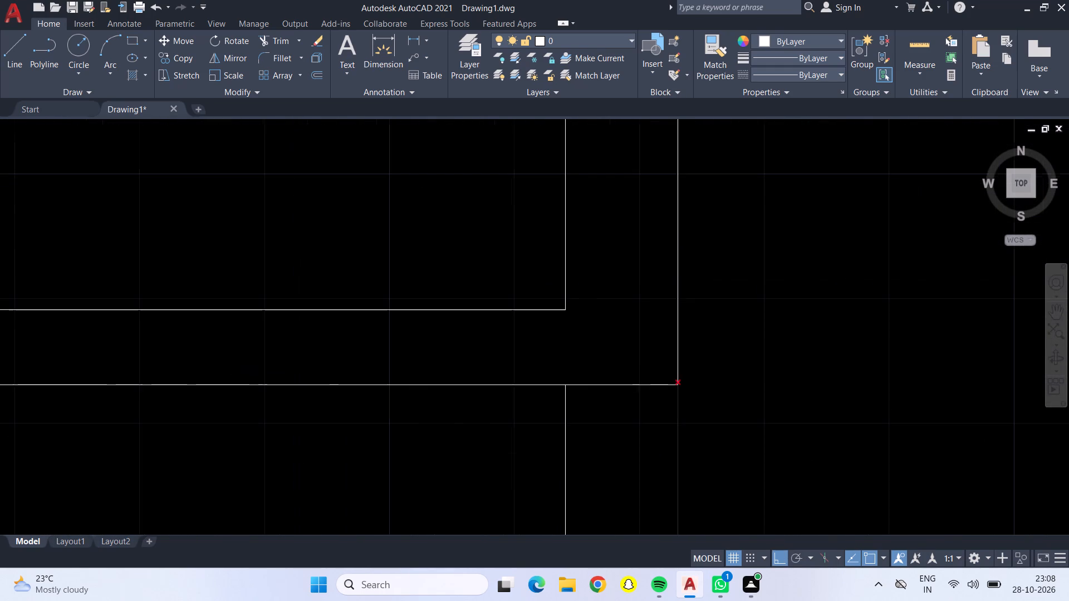
{"action": "left_click", "coordinate": [646, 387]}
{"action": "scroll", "coordinate": [646, 387], "scroll_direction": "down", "scroll_amount": 7}
Trim the lower partition's leftover short lines crossing the right outer wall.
{"action": "middle_click_drag", "start_coordinate": [608, 442], "coordinate": [578, 367]}
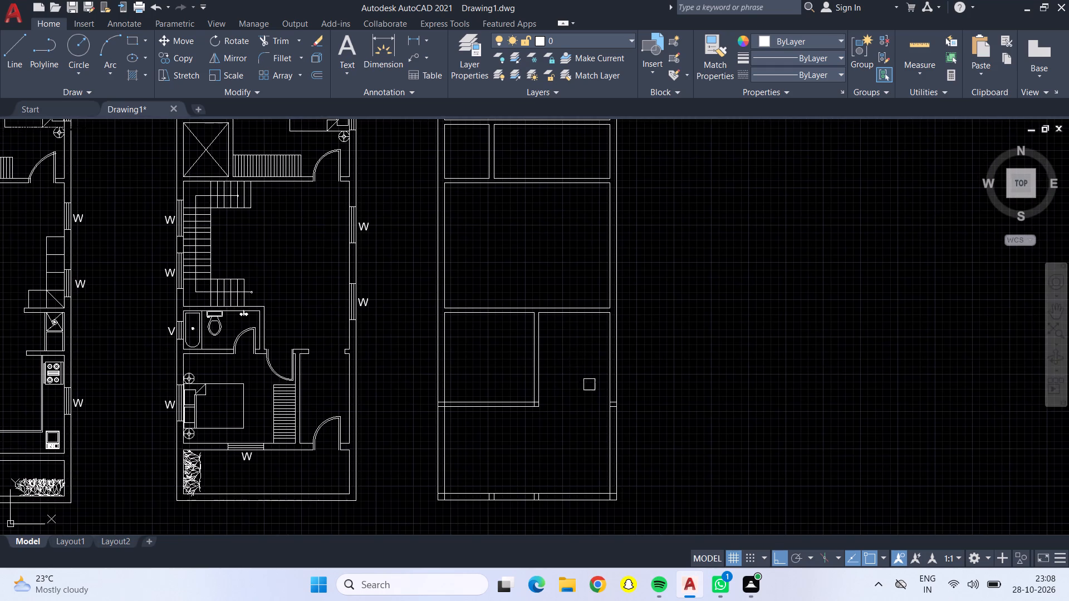
{"action": "scroll", "coordinate": [612, 410], "scroll_direction": "up", "scroll_amount": 7}
{"action": "left_click_drag", "start_coordinate": [600, 225], "coordinate": [616, 408]}
{"action": "scroll", "coordinate": [616, 408], "scroll_direction": "down", "scroll_amount": 3}
{"action": "scroll", "coordinate": [616, 410], "scroll_direction": "up", "scroll_amount": 1}
{"action": "scroll", "coordinate": [616, 410], "scroll_direction": "down", "scroll_amount": 2}
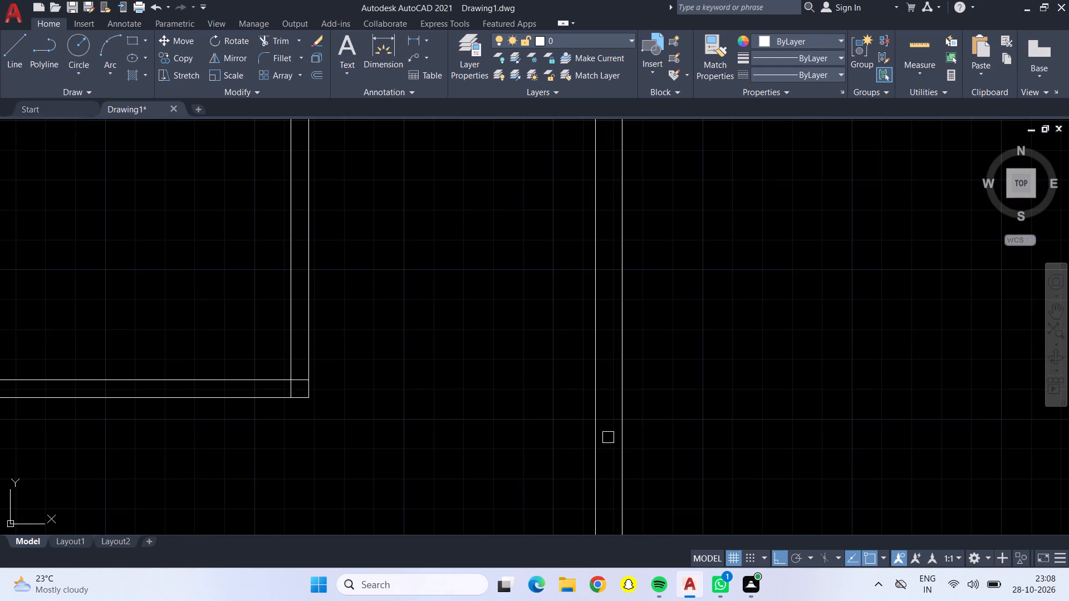
Trim the overlapping inner-face lines at the plan's lower right outer wall corner.
{"action": "scroll", "coordinate": [587, 476], "scroll_direction": "down", "scroll_amount": 3}
{"action": "middle_click_drag", "start_coordinate": [557, 469], "coordinate": [547, 360]}
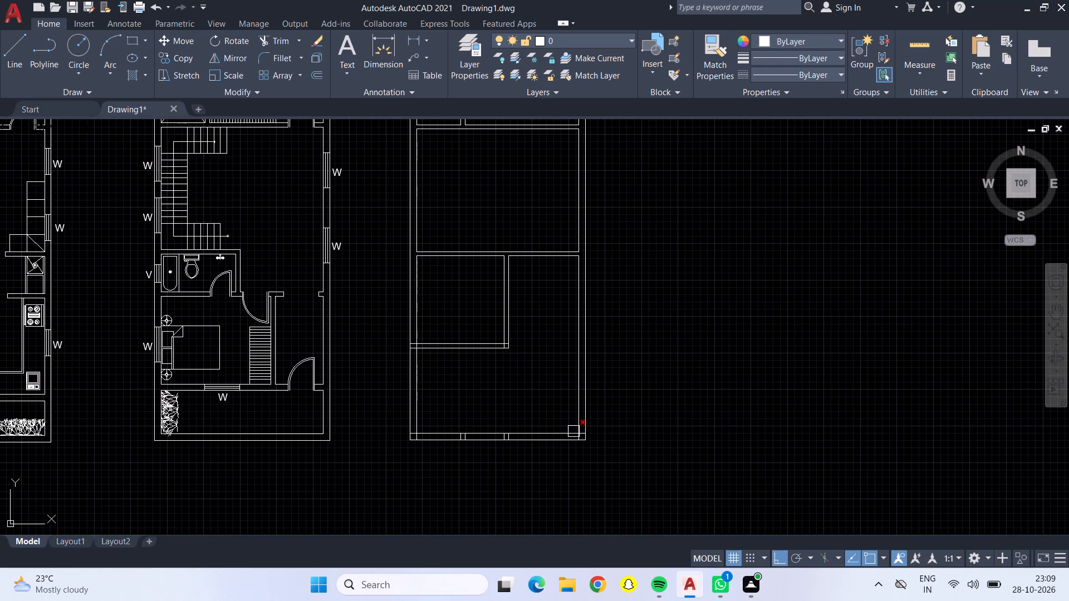
{"action": "scroll", "coordinate": [575, 437], "scroll_direction": "up", "scroll_amount": 6}
{"action": "left_click_drag", "start_coordinate": [625, 357], "coordinate": [592, 449]}
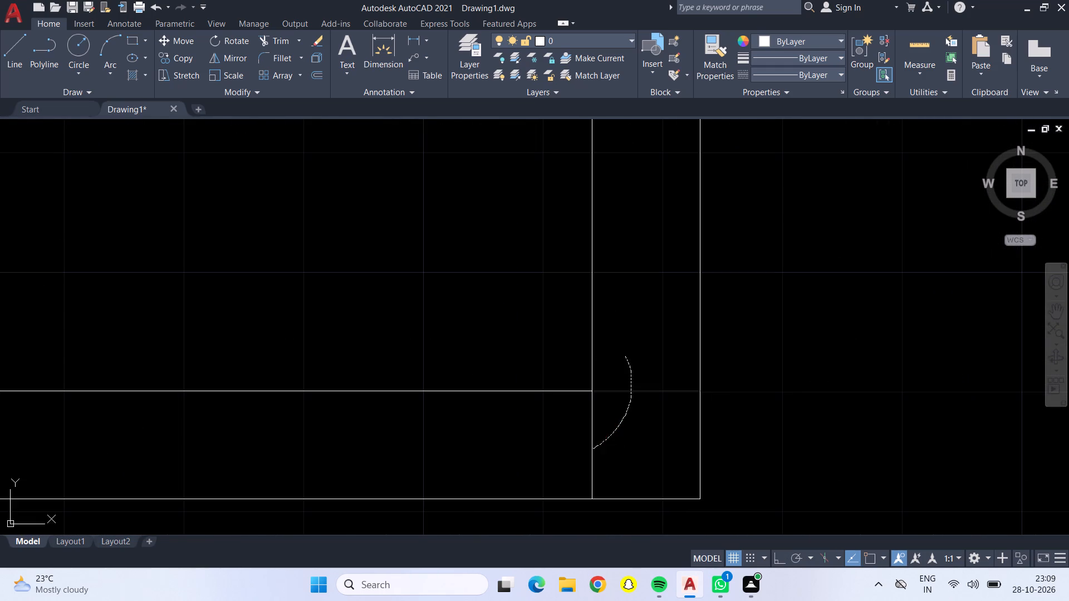
{"action": "scroll", "coordinate": [587, 450], "scroll_direction": "down", "scroll_amount": 3}
Trim the two pairs of vertical partition stubs crossing the plan's bottom outer wall.
{"action": "scroll", "coordinate": [113, 453], "scroll_direction": "up", "scroll_amount": 3}
{"action": "left_click_drag", "start_coordinate": [72, 433], "coordinate": [83, 431]}
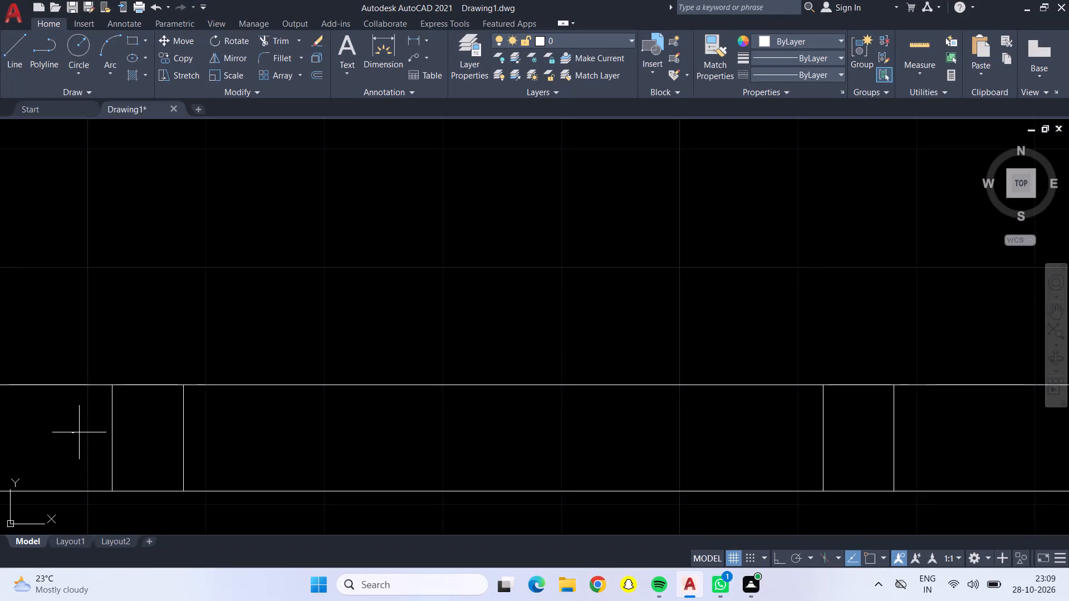
{"action": "left_click_drag", "start_coordinate": [83, 431], "coordinate": [911, 433]}
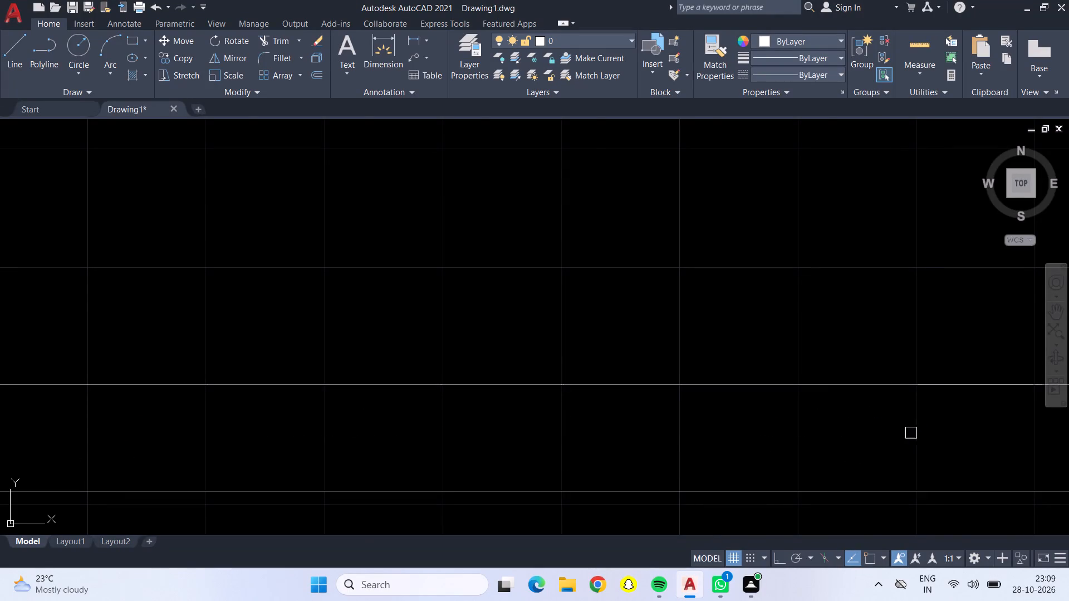
{"action": "scroll", "coordinate": [918, 446], "scroll_direction": "down", "scroll_amount": 4}
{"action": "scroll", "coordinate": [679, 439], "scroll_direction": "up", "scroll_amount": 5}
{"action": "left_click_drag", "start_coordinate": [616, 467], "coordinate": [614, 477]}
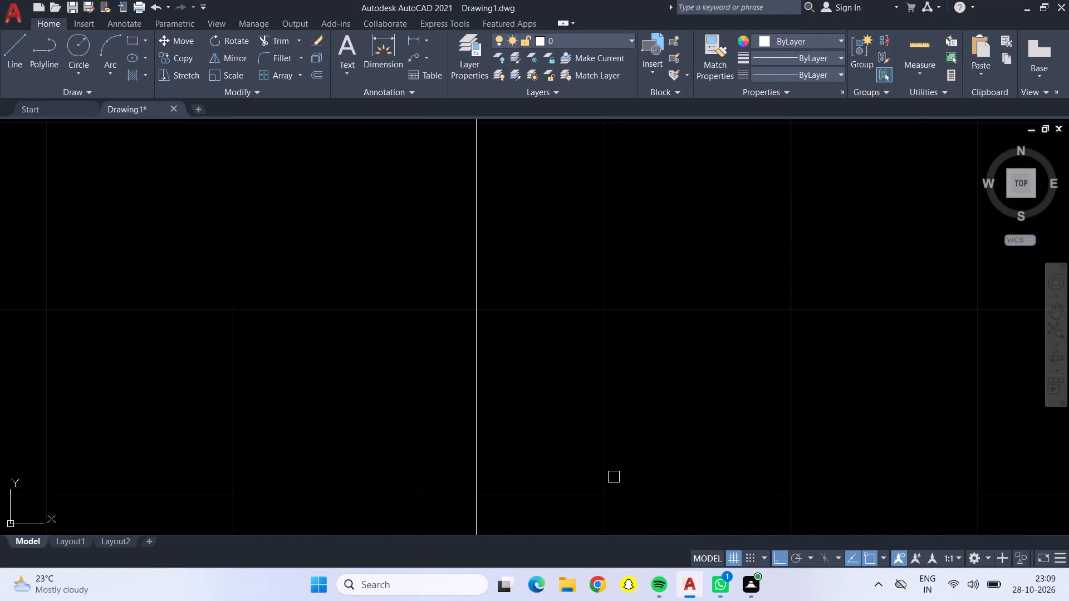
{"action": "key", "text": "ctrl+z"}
Trim the overlapping inner-face lines at the plan's lower left outer wall corner.
{"action": "scroll", "coordinate": [614, 477], "scroll_direction": "down", "scroll_amount": 2}
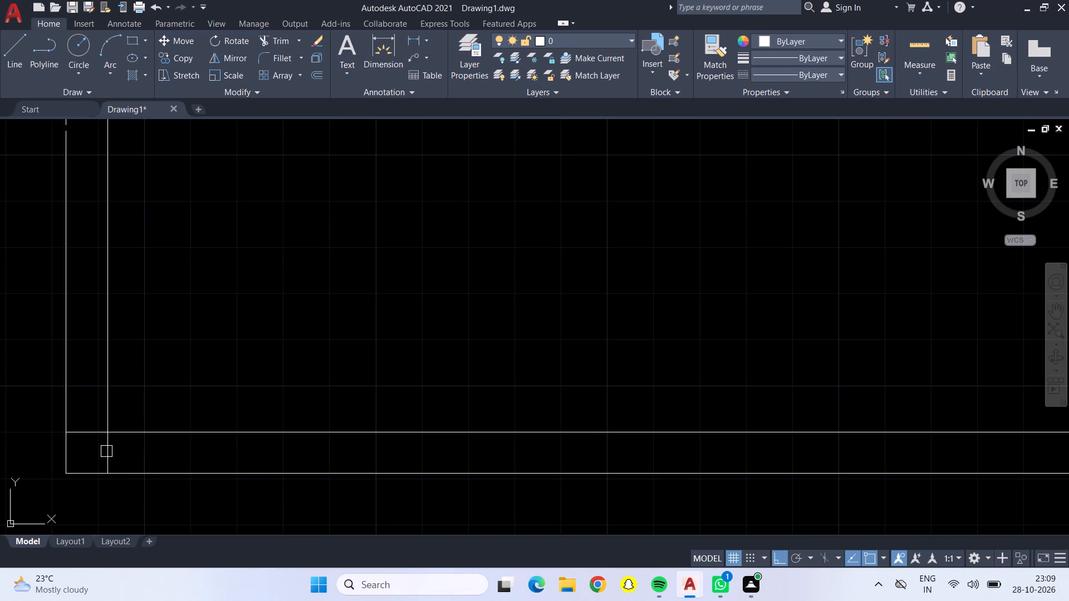
{"action": "scroll", "coordinate": [66, 436], "scroll_direction": "up", "scroll_amount": 2}
{"action": "left_click_drag", "start_coordinate": [90, 413], "coordinate": [224, 484]}
{"action": "scroll", "coordinate": [222, 469], "scroll_direction": "down", "scroll_amount": 4}
Trim the overlapping lines where the lower left room's vertical wall meets its bottom partition.
{"action": "middle_click_drag", "start_coordinate": [302, 339], "coordinate": [305, 450]}
{"action": "scroll", "coordinate": [445, 348], "scroll_direction": "up", "scroll_amount": 5}
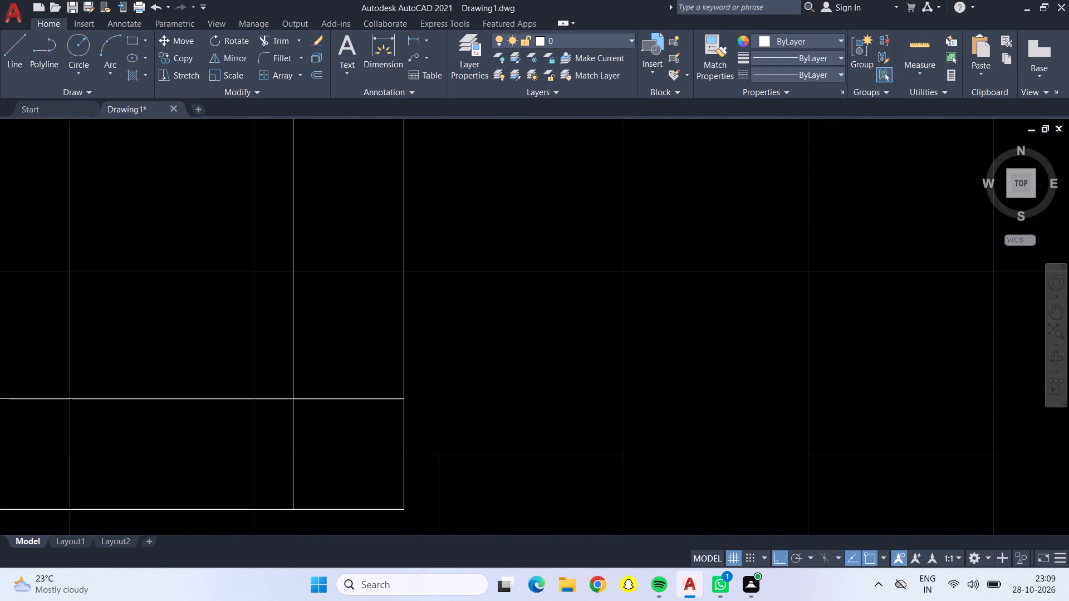
{"action": "left_click_drag", "start_coordinate": [343, 366], "coordinate": [217, 437]}
{"action": "scroll", "coordinate": [218, 437], "scroll_direction": "down", "scroll_amount": 3}
{"action": "scroll", "coordinate": [218, 437], "scroll_direction": "up", "scroll_amount": 1}
{"action": "scroll", "coordinate": [218, 437], "scroll_direction": "down", "scroll_amount": 1}
Trim the lower left room's bottom partition lines at the left outer wall so the junction is open.
{"action": "middle_click_drag", "start_coordinate": [198, 346], "coordinate": [209, 346]}
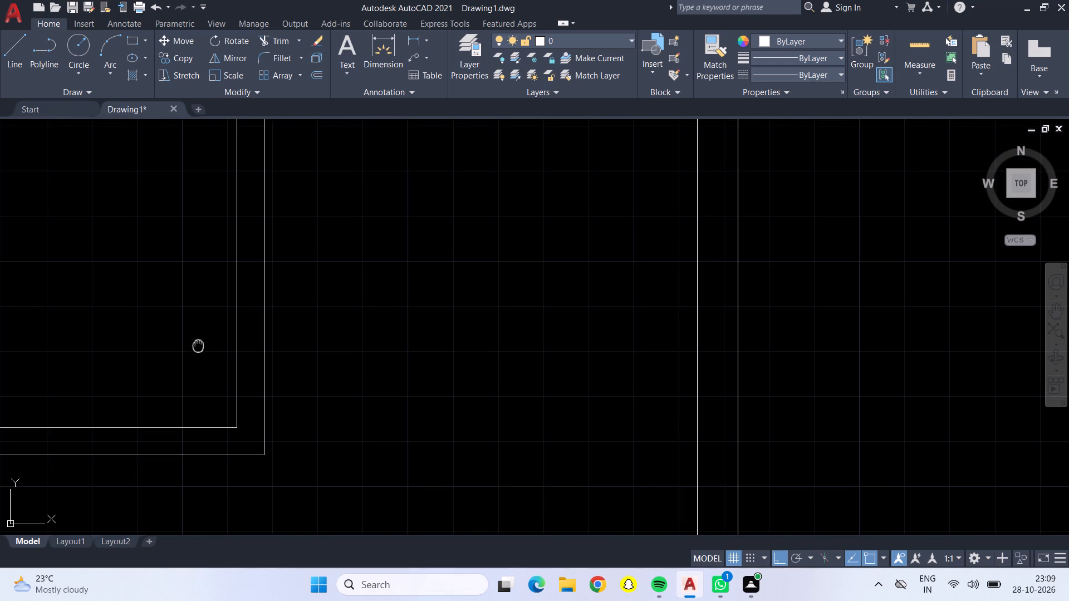
{"action": "middle_click_drag", "start_coordinate": [209, 346], "coordinate": [610, 279]}
{"action": "scroll", "coordinate": [103, 373], "scroll_direction": "up", "scroll_amount": 4}
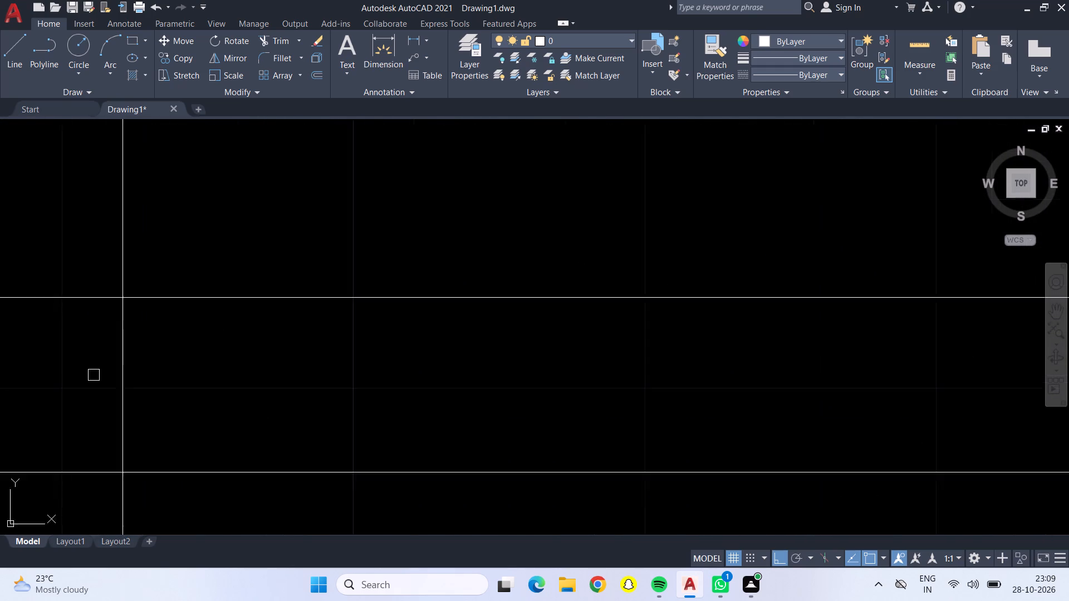
{"action": "left_click_drag", "start_coordinate": [100, 232], "coordinate": [85, 484]}
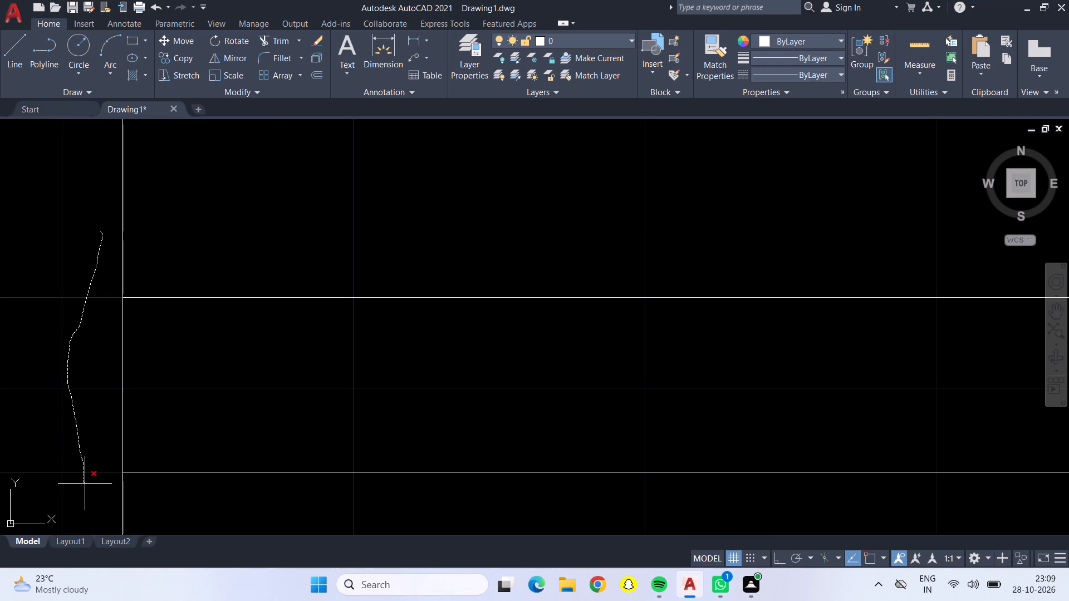
{"action": "left_click_drag", "start_coordinate": [85, 484], "coordinate": [204, 380]}
{"action": "scroll", "coordinate": [199, 378], "scroll_direction": "down", "scroll_amount": 6}
{"action": "middle_click_drag", "start_coordinate": [340, 239], "coordinate": [301, 480]}
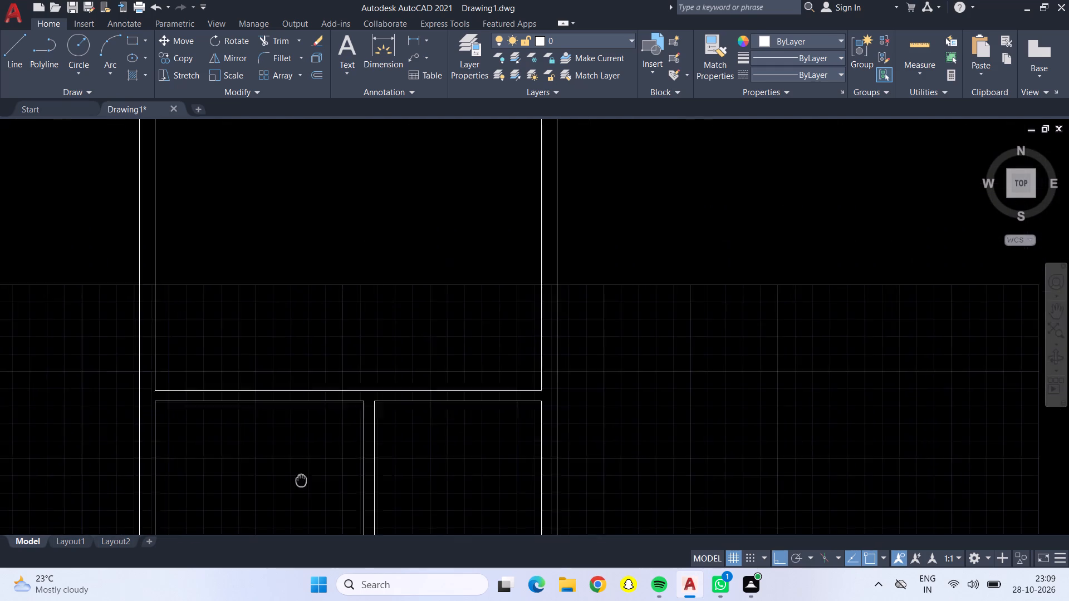
{"action": "middle_click_drag", "start_coordinate": [301, 480], "coordinate": [298, 495]}
{"action": "scroll", "coordinate": [298, 461], "scroll_direction": "down", "scroll_amount": 3}
{"action": "middle_click_drag", "start_coordinate": [297, 423], "coordinate": [308, 379]}
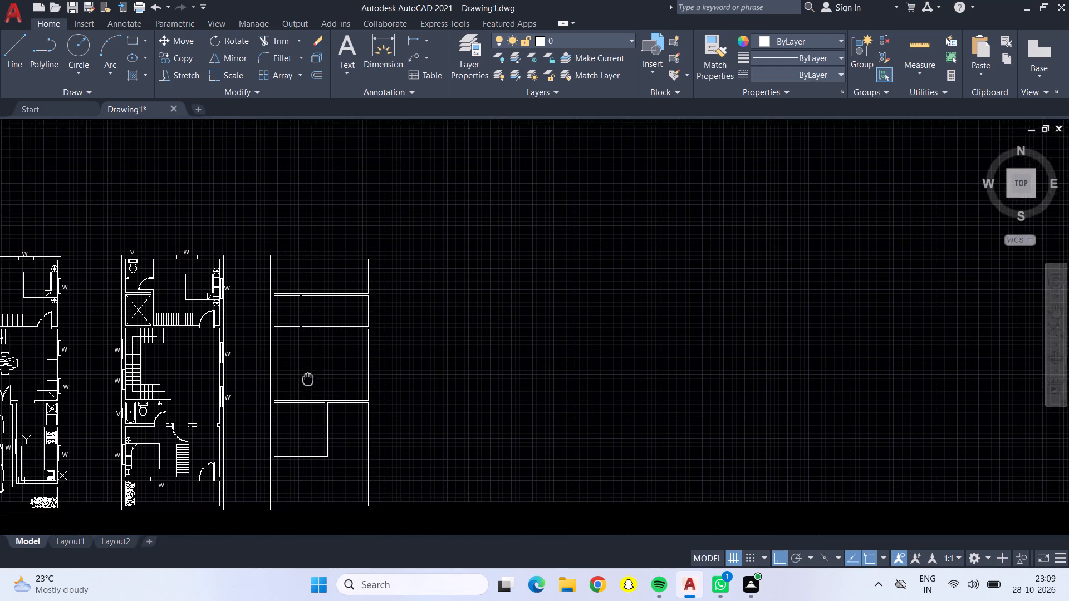
{"action": "middle_click_drag", "start_coordinate": [308, 379], "coordinate": [309, 378]}
{"action": "key", "text": "Escape"}
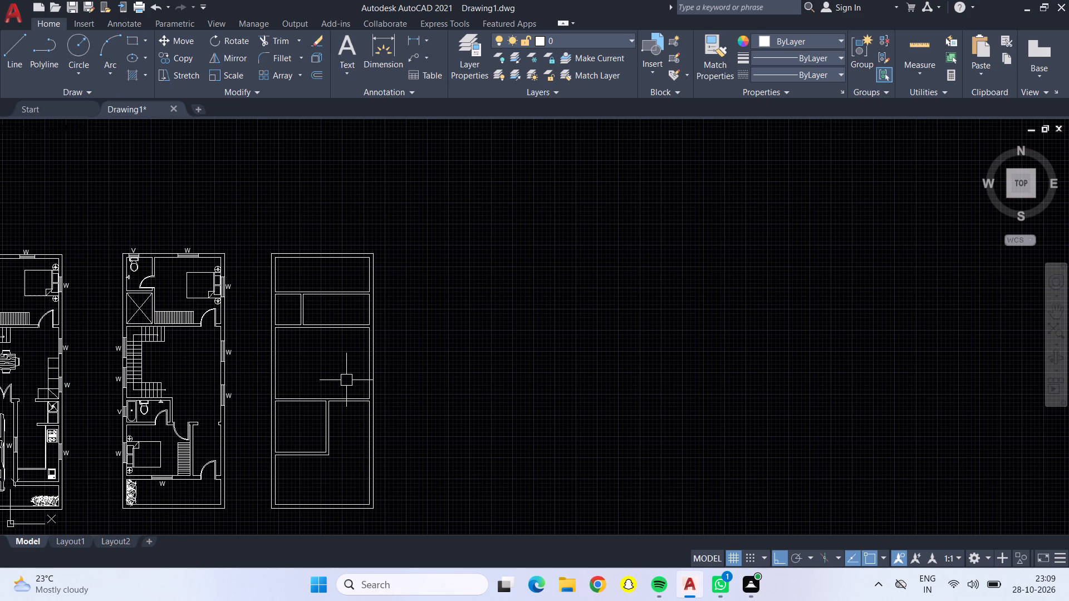
Offset the large middle room's left, upper and lower inner faces 3' into the room.
{"action": "scroll", "coordinate": [312, 363], "scroll_direction": "up", "scroll_amount": 2}
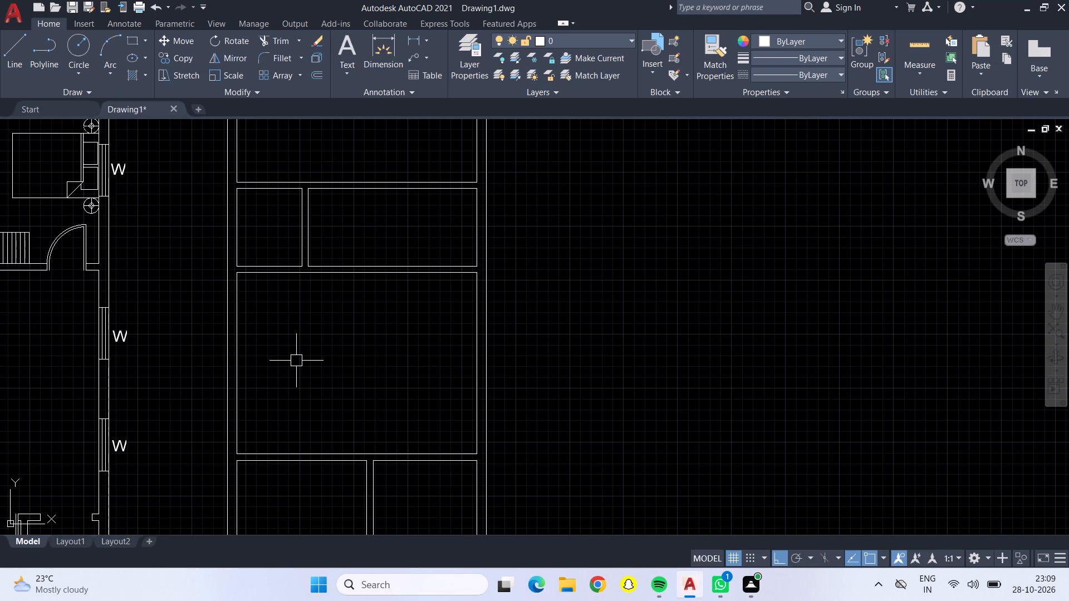
{"action": "key", "text": "o"}
{"action": "key", "text": "Return"}
{"action": "key", "text": "3"}
{"action": "key", "text": "apostrophe"}
{"action": "key", "text": "Return"}
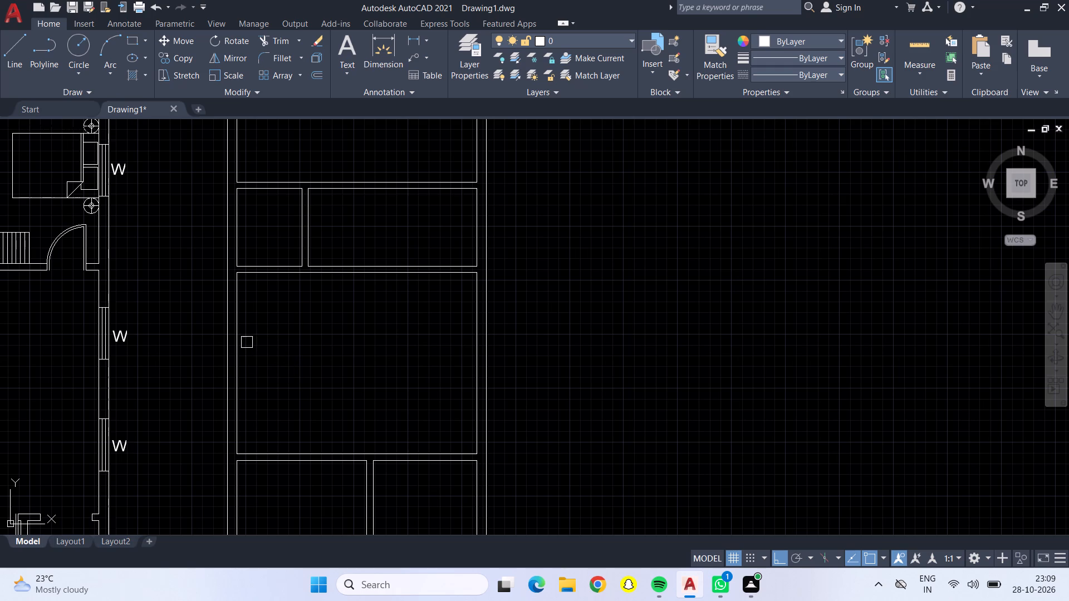
{"action": "left_click", "coordinate": [238, 339]}
{"action": "left_click", "coordinate": [274, 352]}
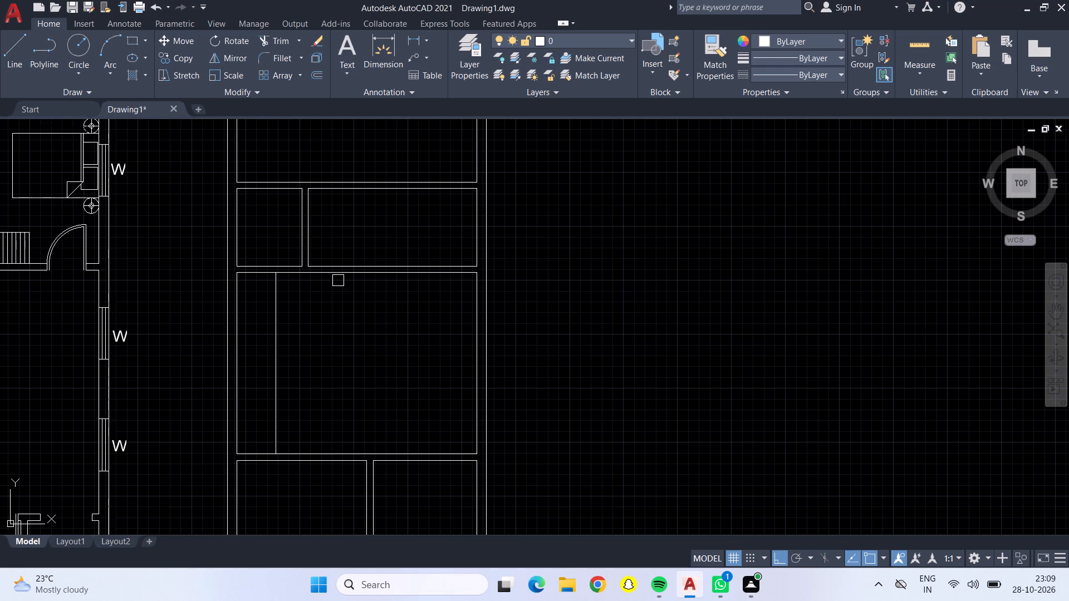
{"action": "left_click", "coordinate": [336, 276]}
{"action": "left_click", "coordinate": [356, 344]}
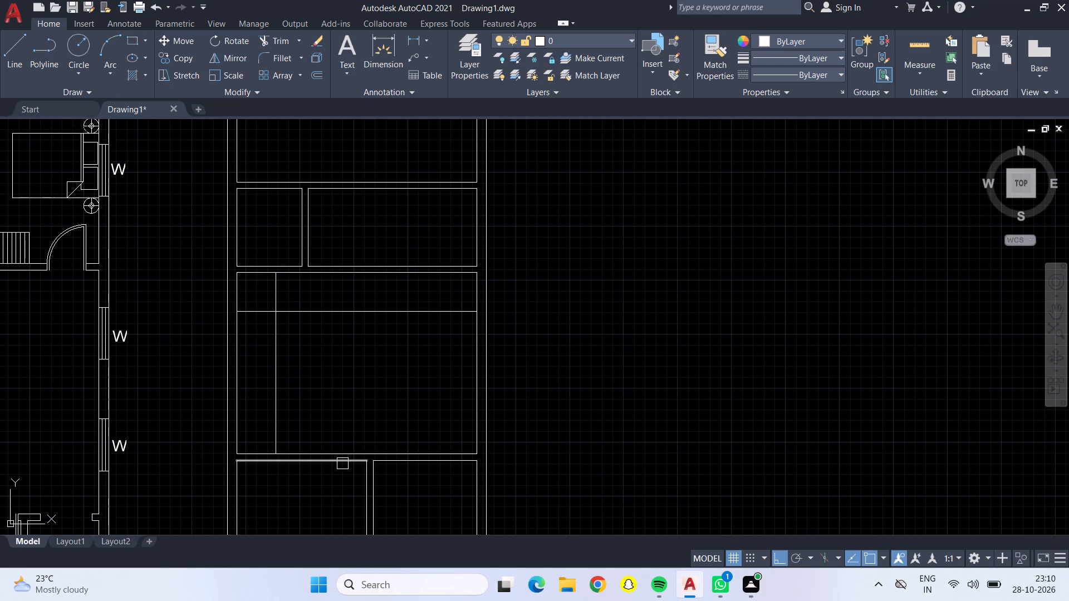
{"action": "left_click_drag", "start_coordinate": [339, 452], "coordinate": [337, 446]}
{"action": "left_click", "coordinate": [332, 412]}
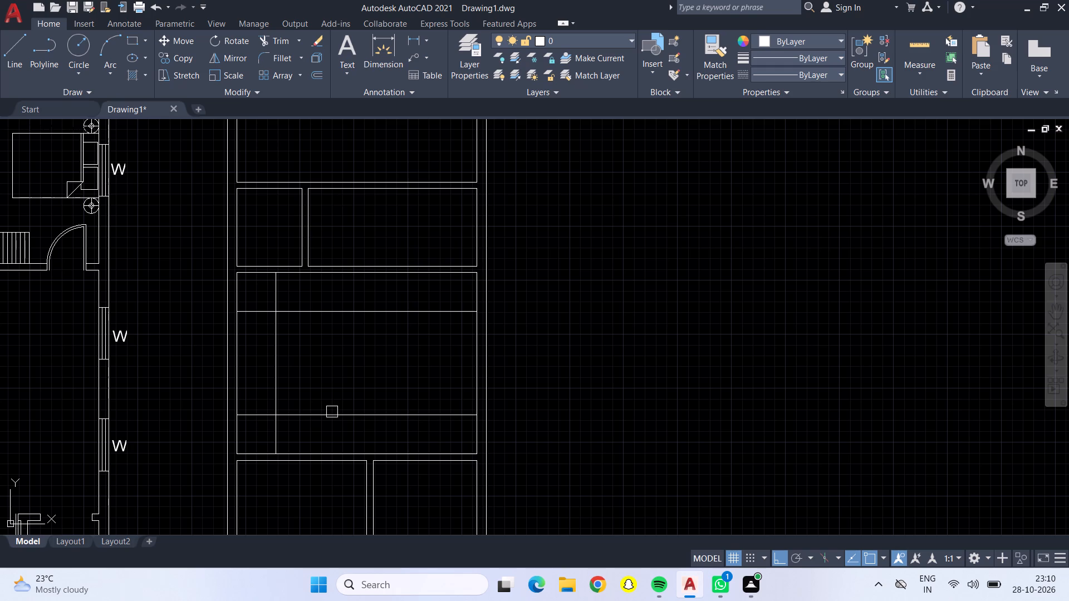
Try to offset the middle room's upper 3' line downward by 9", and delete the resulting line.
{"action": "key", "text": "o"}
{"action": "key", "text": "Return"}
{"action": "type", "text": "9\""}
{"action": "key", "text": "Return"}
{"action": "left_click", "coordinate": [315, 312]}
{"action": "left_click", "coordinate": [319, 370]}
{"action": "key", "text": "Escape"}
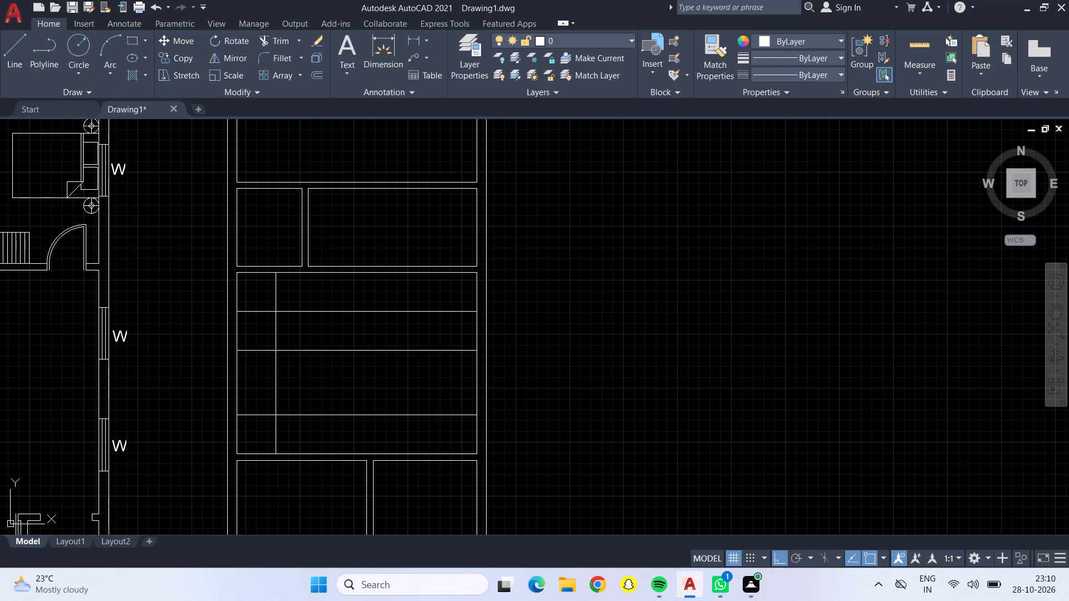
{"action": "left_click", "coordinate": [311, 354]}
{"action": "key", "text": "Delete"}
Offset the middle room's upper 3' line downward and lower 3' line upward by 9", twice each, as stair treads.
{"action": "key", "text": "o"}
{"action": "key", "text": "Return"}
{"action": "type", "text": "9\""}
{"action": "key", "text": "Return"}
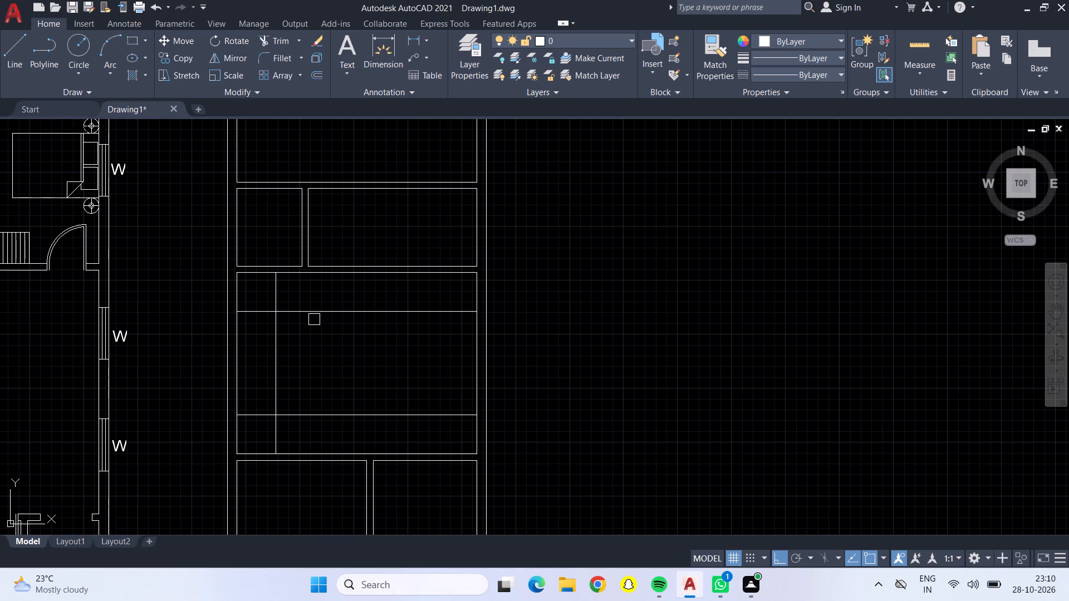
{"action": "left_click", "coordinate": [314, 316]}
{"action": "left_click", "coordinate": [315, 349]}
{"action": "left_click", "coordinate": [339, 417]}
{"action": "left_click", "coordinate": [332, 369]}
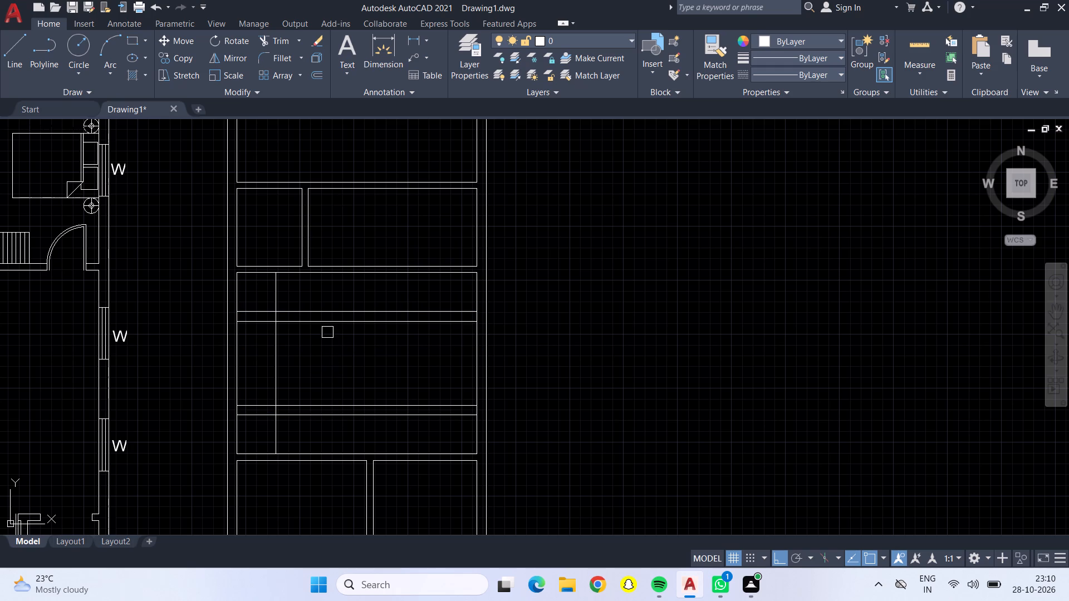
{"action": "left_click", "coordinate": [327, 325]}
{"action": "left_click", "coordinate": [332, 389]}
{"action": "left_click", "coordinate": [335, 402]}
{"action": "left_click_drag", "start_coordinate": [326, 388], "coordinate": [325, 382]}
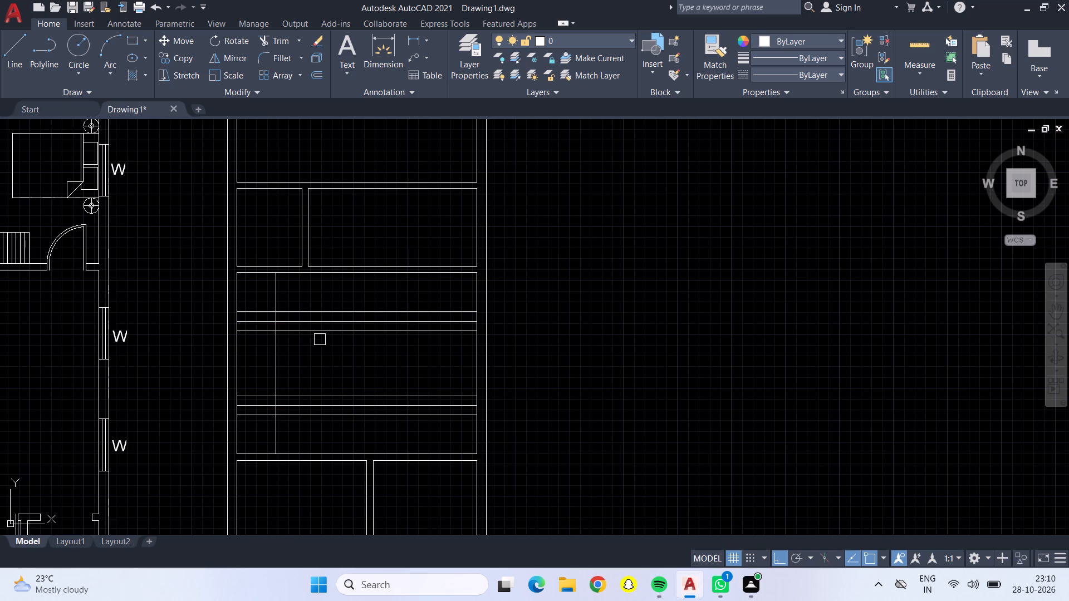
Continue the upper stair tread lines downward with six more successive offsets of 9".
{"action": "left_click", "coordinate": [320, 336]}
{"action": "left_click", "coordinate": [320, 354]}
{"action": "left_click", "coordinate": [318, 338]}
{"action": "left_click", "coordinate": [322, 364]}
{"action": "left_click_drag", "start_coordinate": [319, 351], "coordinate": [320, 377]}
{"action": "left_click", "coordinate": [320, 377]}
{"action": "left_click", "coordinate": [318, 365]}
{"action": "left_click_drag", "start_coordinate": [323, 381], "coordinate": [325, 388]}
{"action": "left_click", "coordinate": [323, 377]}
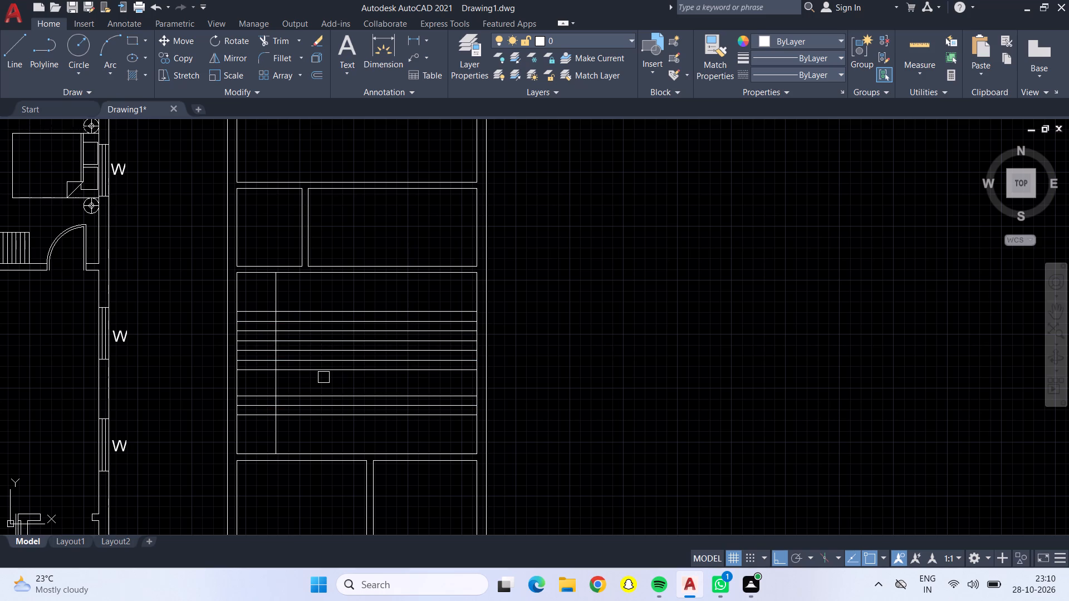
{"action": "left_click", "coordinate": [322, 373]}
{"action": "left_click", "coordinate": [322, 387]}
{"action": "left_click_drag", "start_coordinate": [322, 379], "coordinate": [322, 386]}
{"action": "left_click", "coordinate": [324, 401]}
Offset the middle room's vertical 3' line rightward six successive times by 9" as stair treads.
{"action": "left_click", "coordinate": [276, 299]}
{"action": "left_click", "coordinate": [323, 302]}
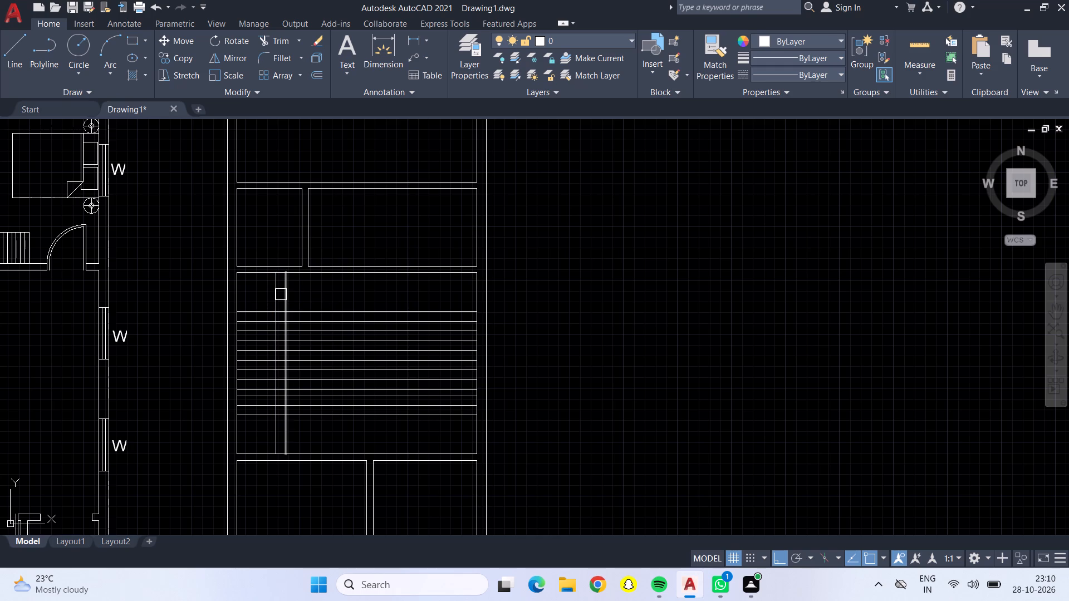
{"action": "left_click_drag", "start_coordinate": [283, 294], "coordinate": [291, 296]}
{"action": "left_click", "coordinate": [313, 304]}
{"action": "left_click", "coordinate": [295, 299]}
{"action": "left_click_drag", "start_coordinate": [326, 303], "coordinate": [334, 306]}
{"action": "left_click_drag", "start_coordinate": [301, 297], "coordinate": [337, 307]}
{"action": "left_click", "coordinate": [313, 295]}
{"action": "left_click_drag", "start_coordinate": [314, 298], "coordinate": [316, 299]}
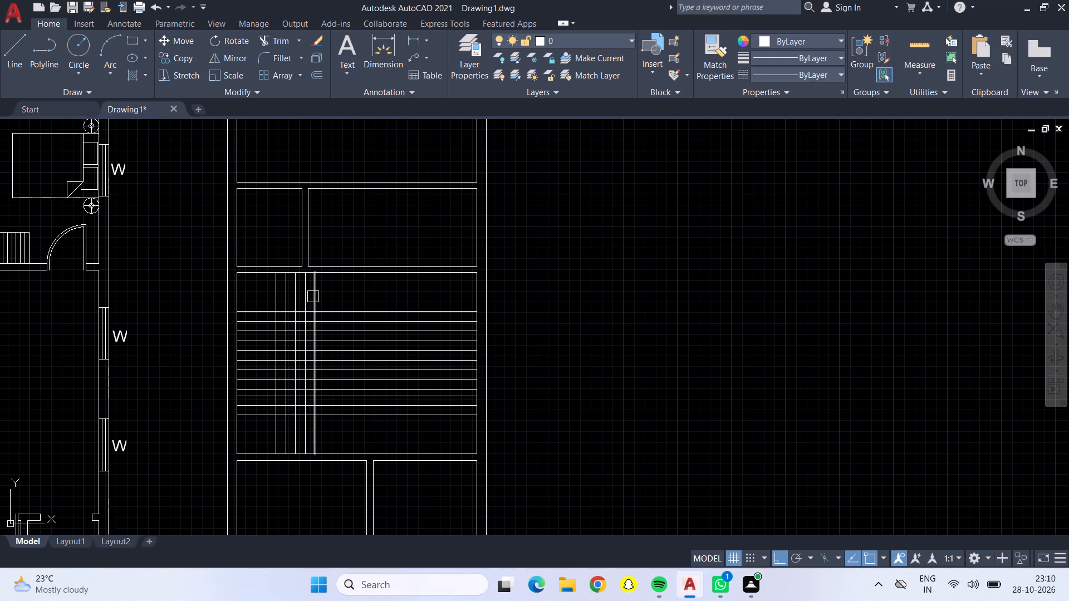
{"action": "left_click_drag", "start_coordinate": [316, 299], "coordinate": [328, 299]}
{"action": "left_click", "coordinate": [346, 299]}
{"action": "left_click", "coordinate": [321, 293]}
{"action": "left_click", "coordinate": [351, 298]}
{"action": "key", "text": "Escape"}
{"action": "key", "text": "Escape"}
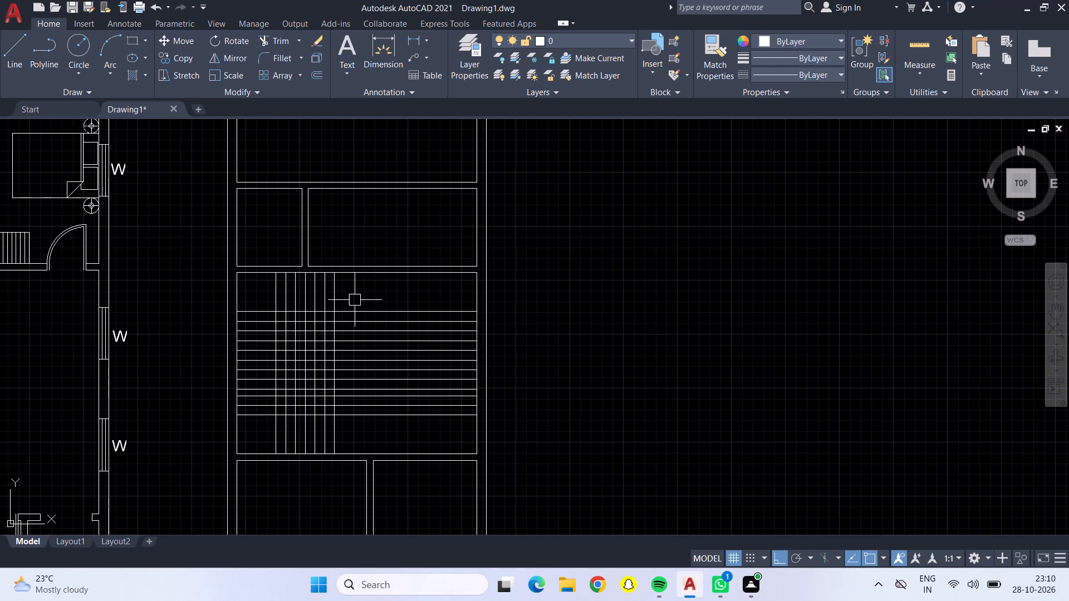
Trim the horizontal stair lines where they extend beyond the last vertical tread line toward the room's right wall.
{"action": "left_click", "coordinate": [273, 36]}
{"action": "left_click_drag", "start_coordinate": [421, 298], "coordinate": [431, 391]}
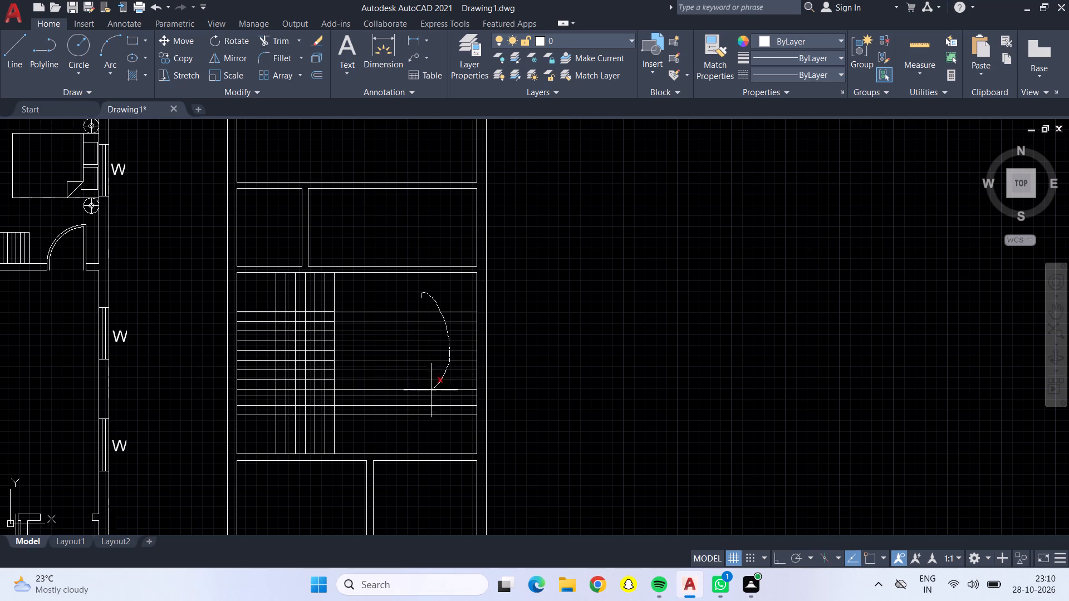
{"action": "left_click_drag", "start_coordinate": [431, 391], "coordinate": [416, 428]}
Trim the crossing tread lines just inside the three 3' flight lines, detaching the leftover central grid from the U-shaped staircase.
{"action": "scroll", "coordinate": [350, 414], "scroll_direction": "up", "scroll_amount": 2}
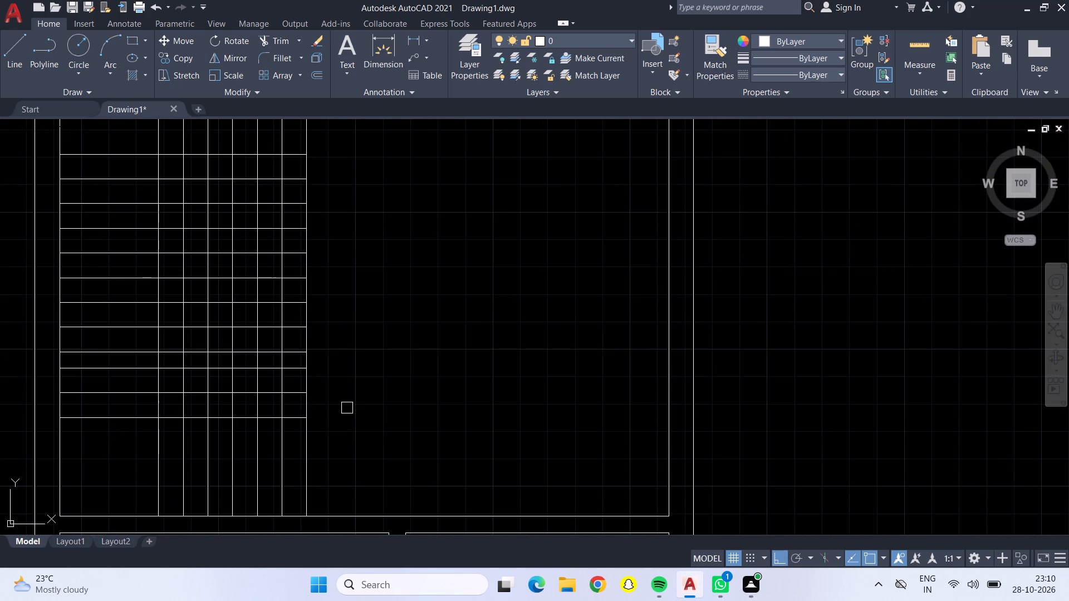
{"action": "left_click_drag", "start_coordinate": [341, 400], "coordinate": [189, 402]}
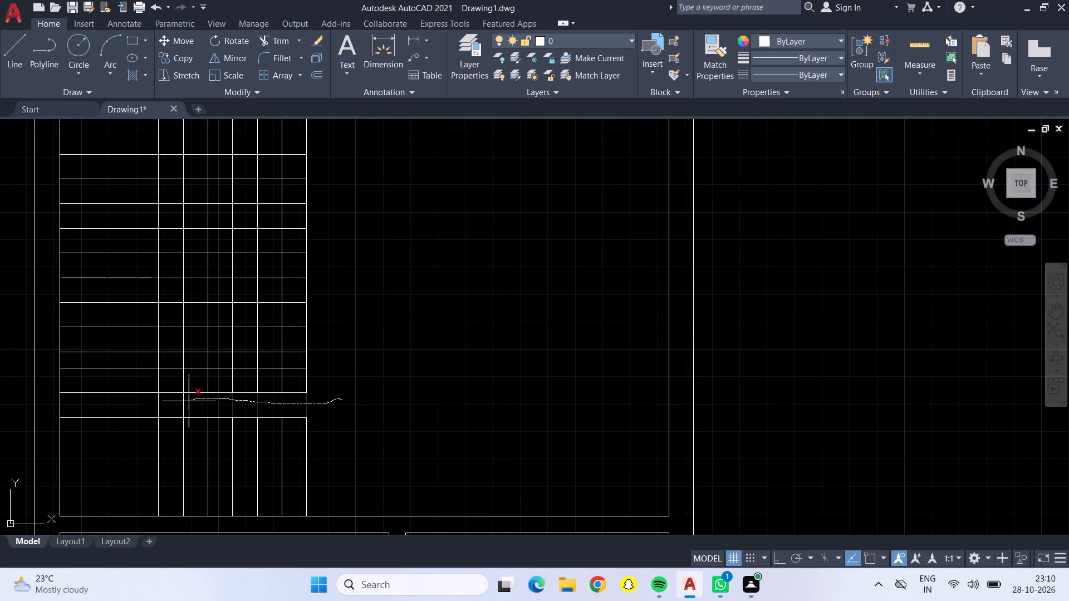
{"action": "left_click_drag", "start_coordinate": [189, 402], "coordinate": [168, 405]}
{"action": "left_click_drag", "start_coordinate": [168, 405], "coordinate": [173, 338]}
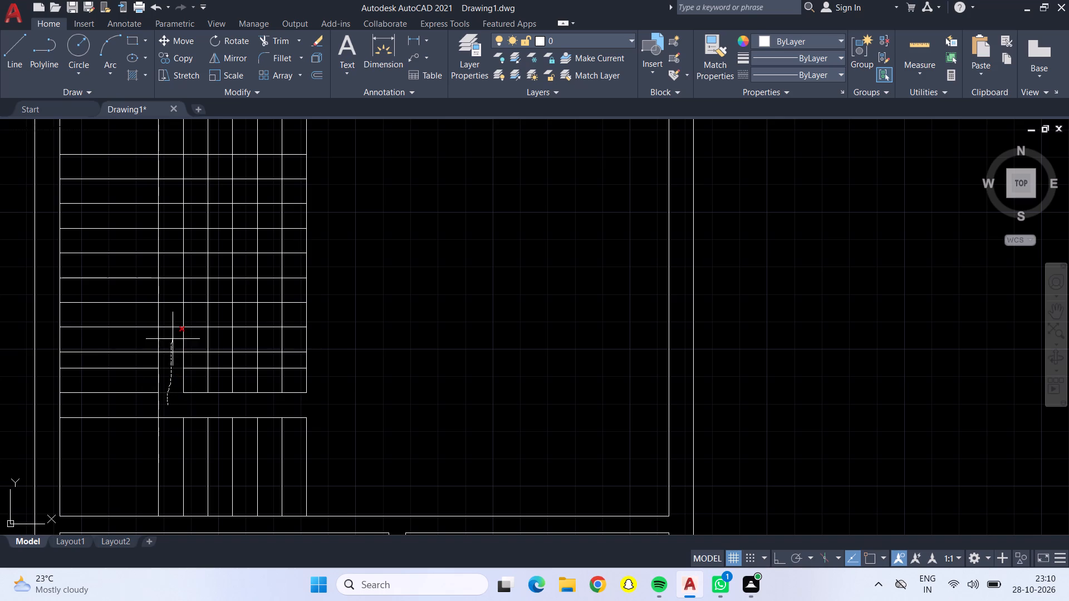
{"action": "left_click_drag", "start_coordinate": [173, 338], "coordinate": [176, 174]}
{"action": "left_click_drag", "start_coordinate": [176, 174], "coordinate": [177, 146]}
{"action": "left_click_drag", "start_coordinate": [178, 143], "coordinate": [178, 157]}
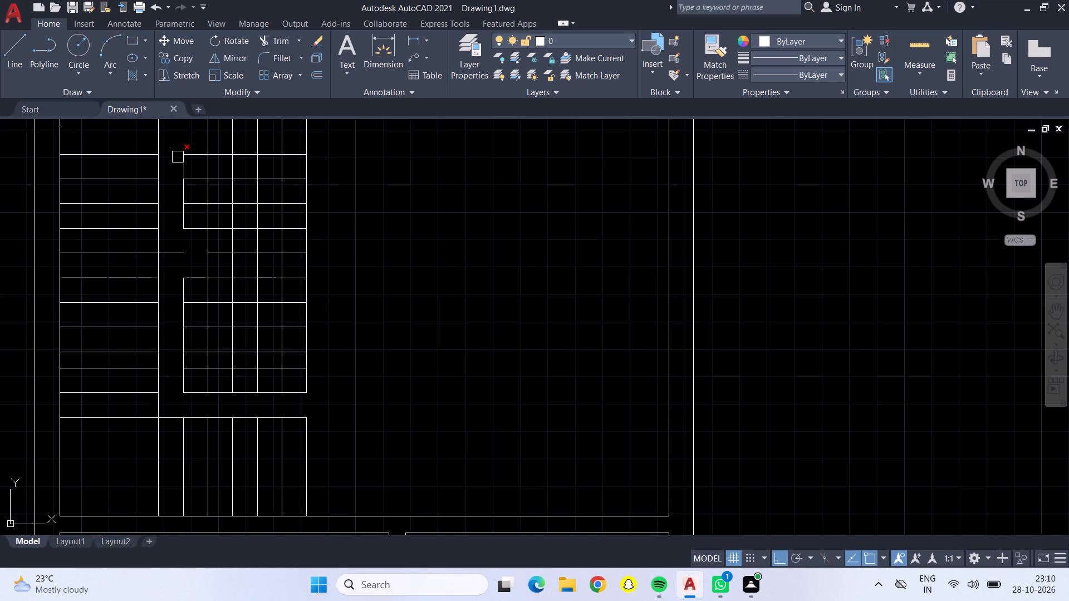
{"action": "left_click_drag", "start_coordinate": [176, 145], "coordinate": [169, 263]}
{"action": "middle_click_drag", "start_coordinate": [165, 263], "coordinate": [193, 402]}
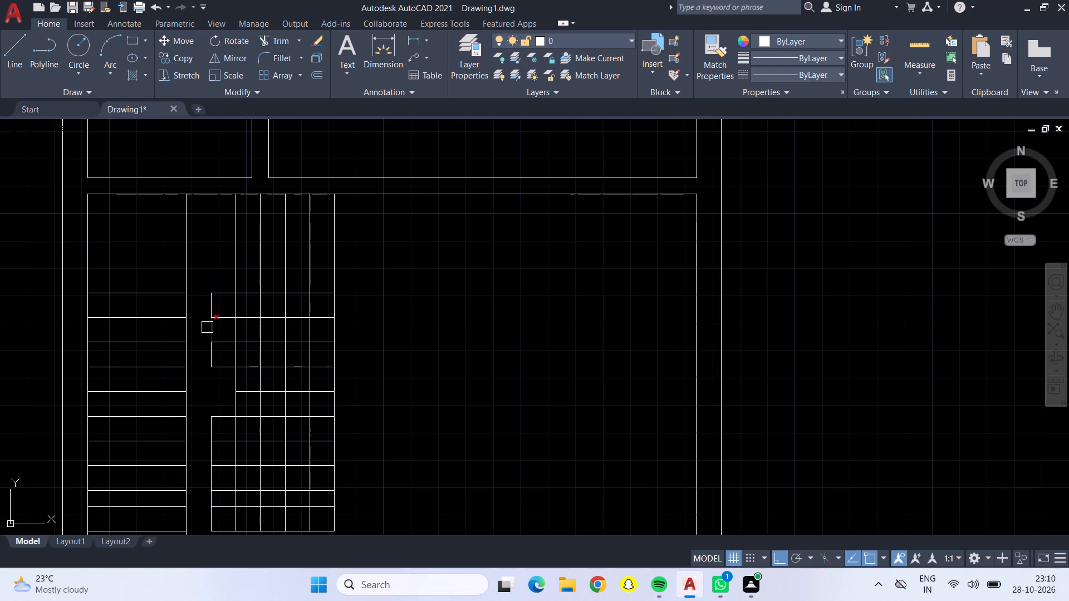
{"action": "left_click_drag", "start_coordinate": [197, 305], "coordinate": [367, 413]}
{"action": "middle_click_drag", "start_coordinate": [410, 357], "coordinate": [402, 274]}
{"action": "key", "text": "Escape"}
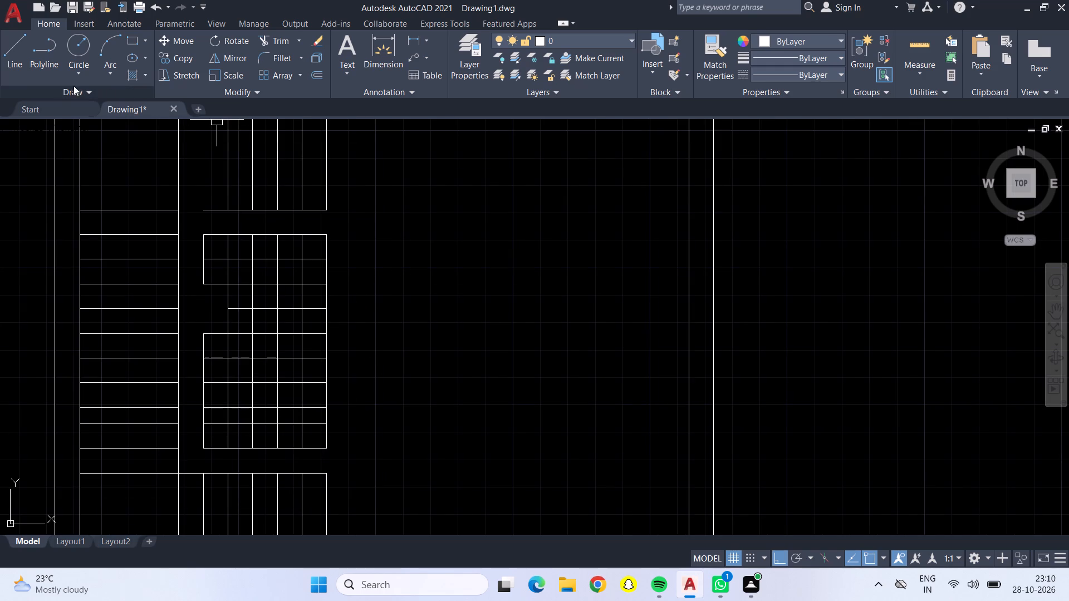
Draw a line closing the gap between the upper flight's inner edge and the vertical 3' line.
{"action": "left_click", "coordinate": [19, 67]}
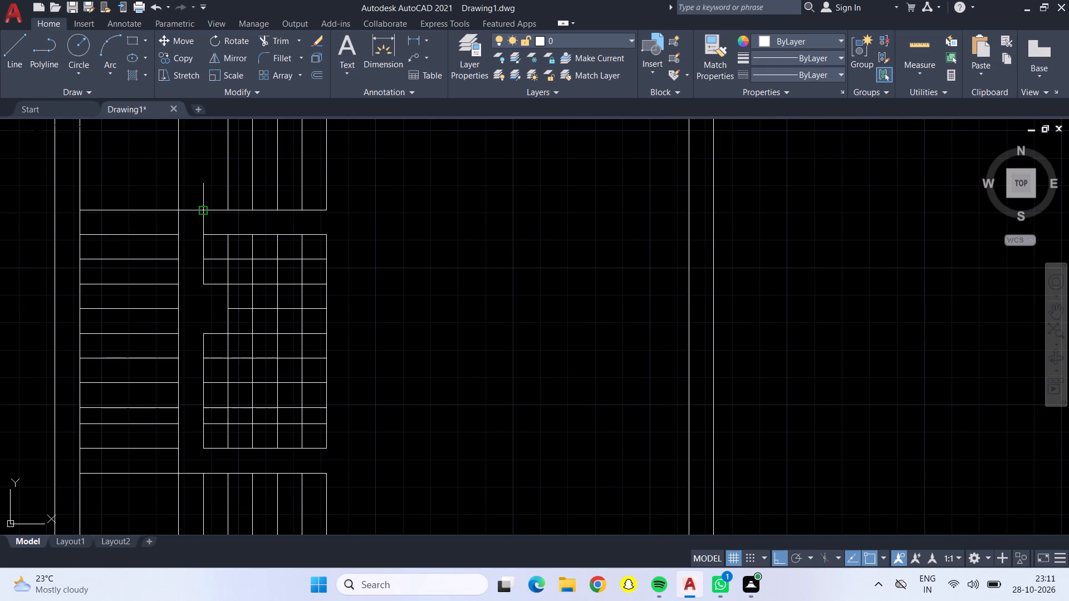
{"action": "left_click", "coordinate": [202, 211]}
{"action": "left_click", "coordinate": [179, 210]}
{"action": "key", "text": "Escape"}
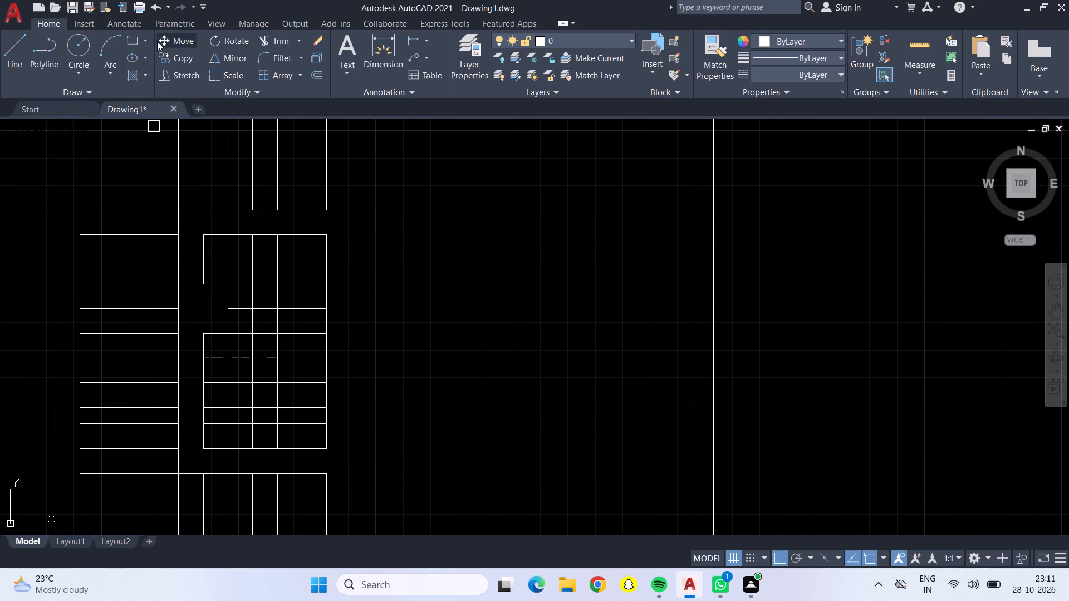
Delete the leftover grid of crossing lines enclosed between the upper, left and lower stair flights.
{"action": "left_click", "coordinate": [194, 225]}
{"action": "left_click", "coordinate": [399, 469]}
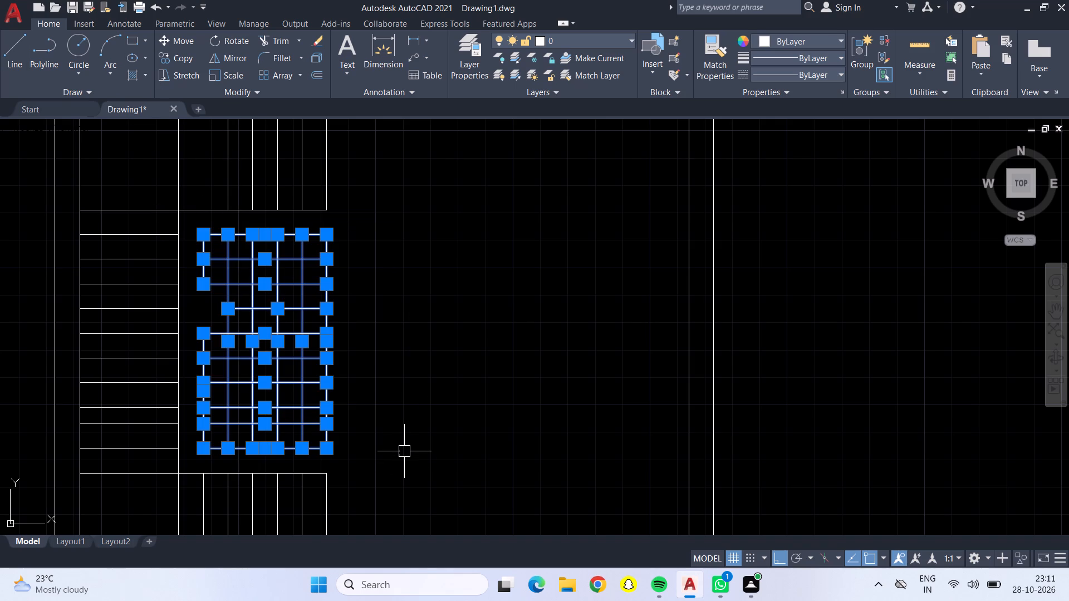
{"action": "key", "text": "Delete"}
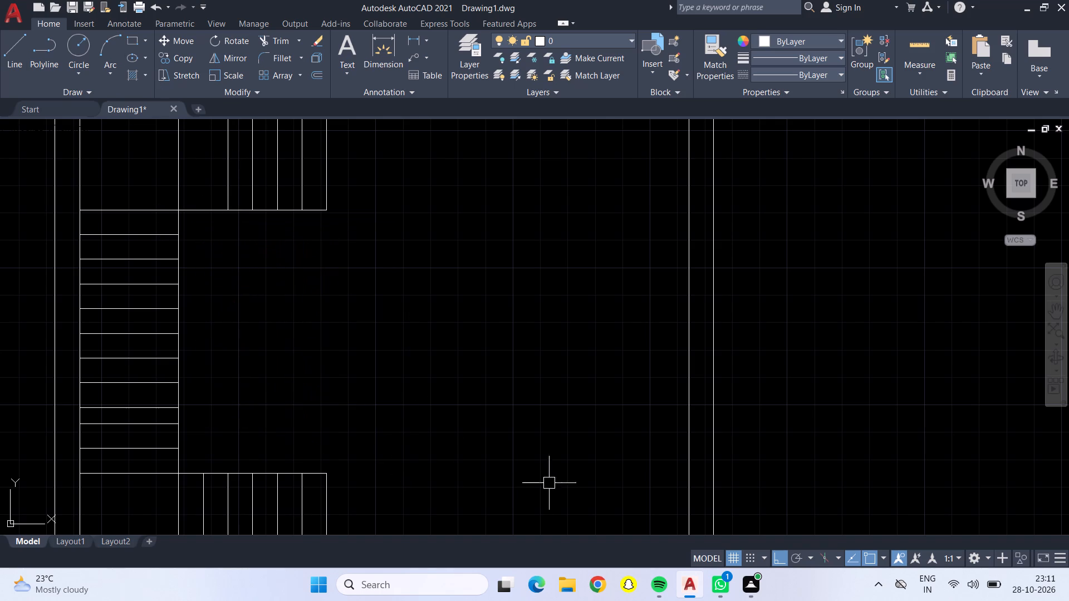
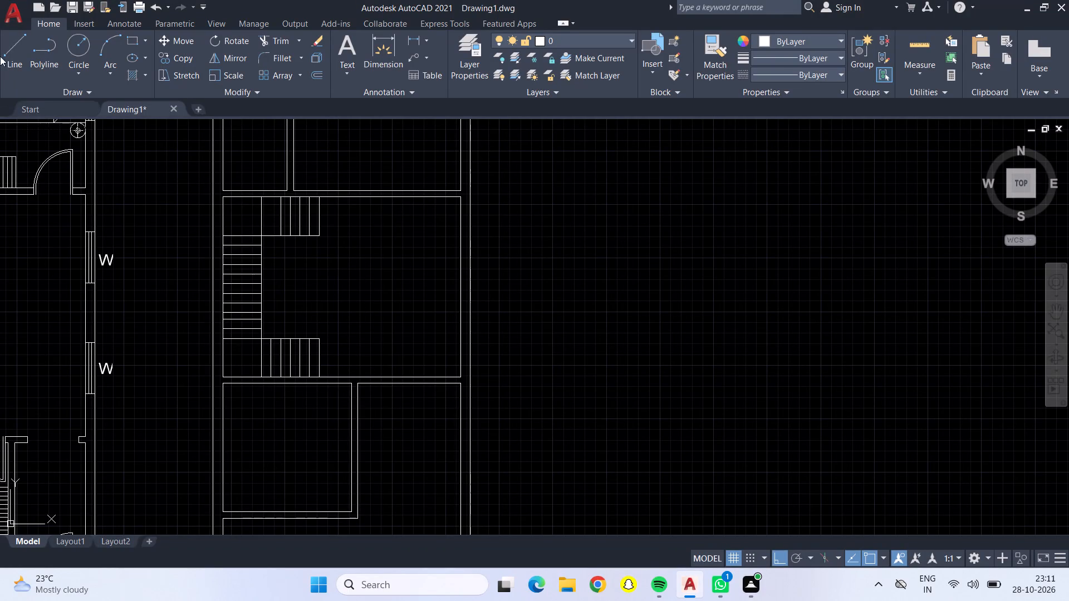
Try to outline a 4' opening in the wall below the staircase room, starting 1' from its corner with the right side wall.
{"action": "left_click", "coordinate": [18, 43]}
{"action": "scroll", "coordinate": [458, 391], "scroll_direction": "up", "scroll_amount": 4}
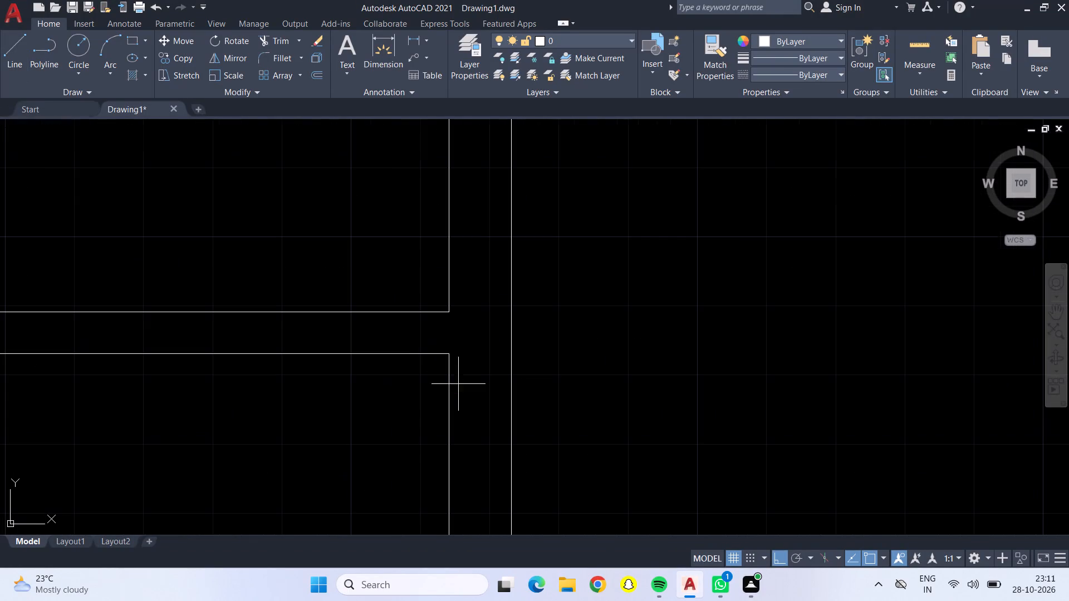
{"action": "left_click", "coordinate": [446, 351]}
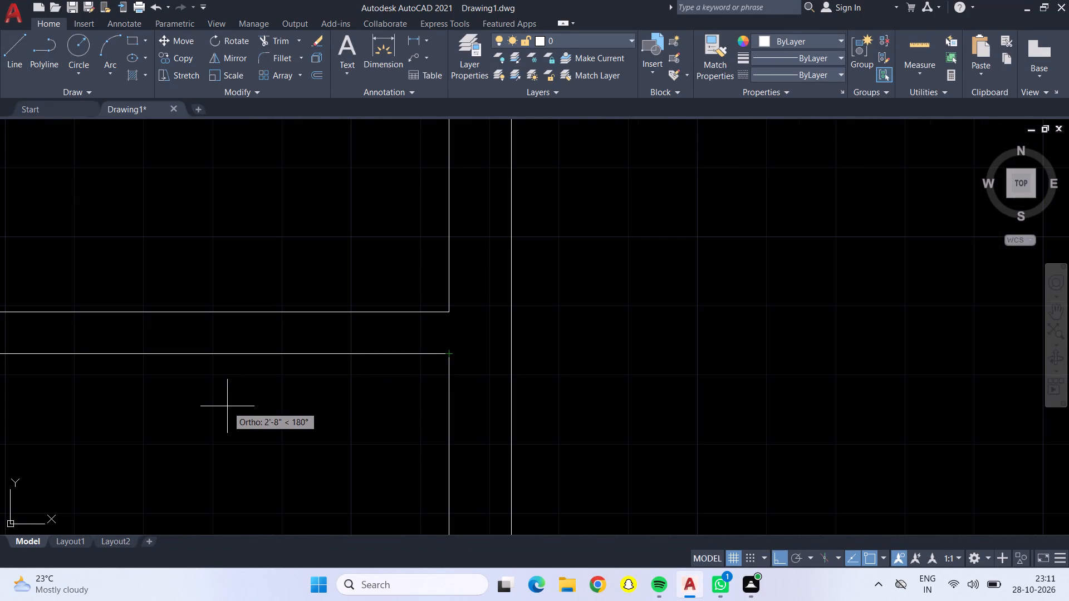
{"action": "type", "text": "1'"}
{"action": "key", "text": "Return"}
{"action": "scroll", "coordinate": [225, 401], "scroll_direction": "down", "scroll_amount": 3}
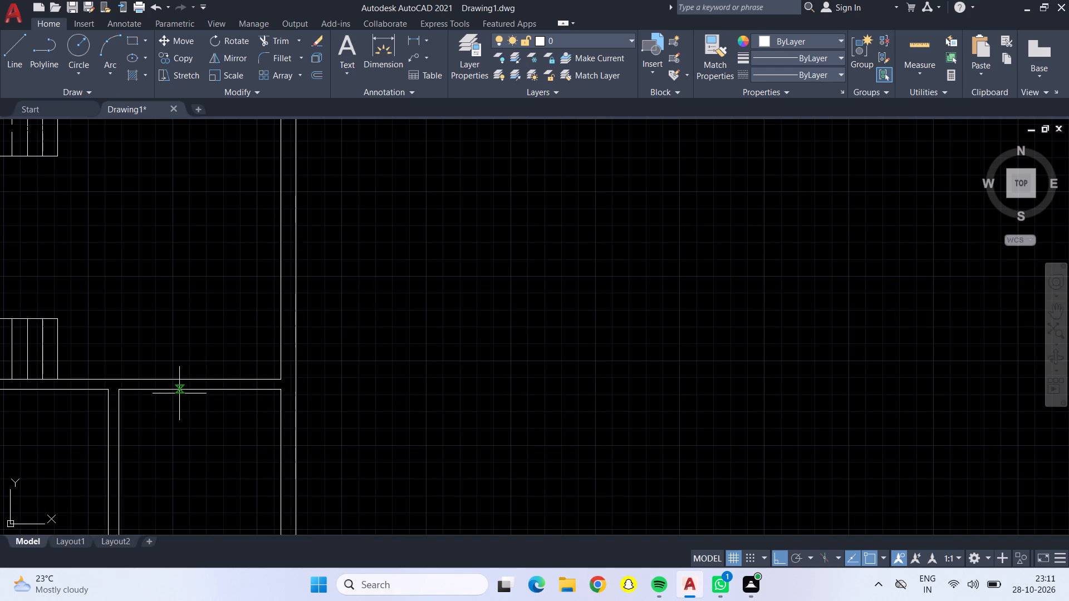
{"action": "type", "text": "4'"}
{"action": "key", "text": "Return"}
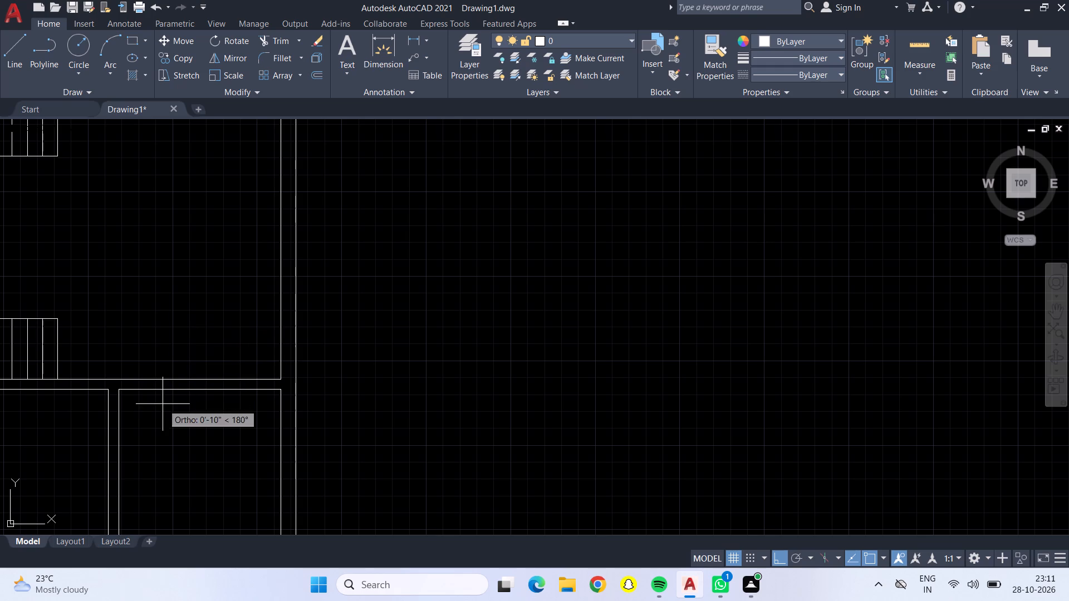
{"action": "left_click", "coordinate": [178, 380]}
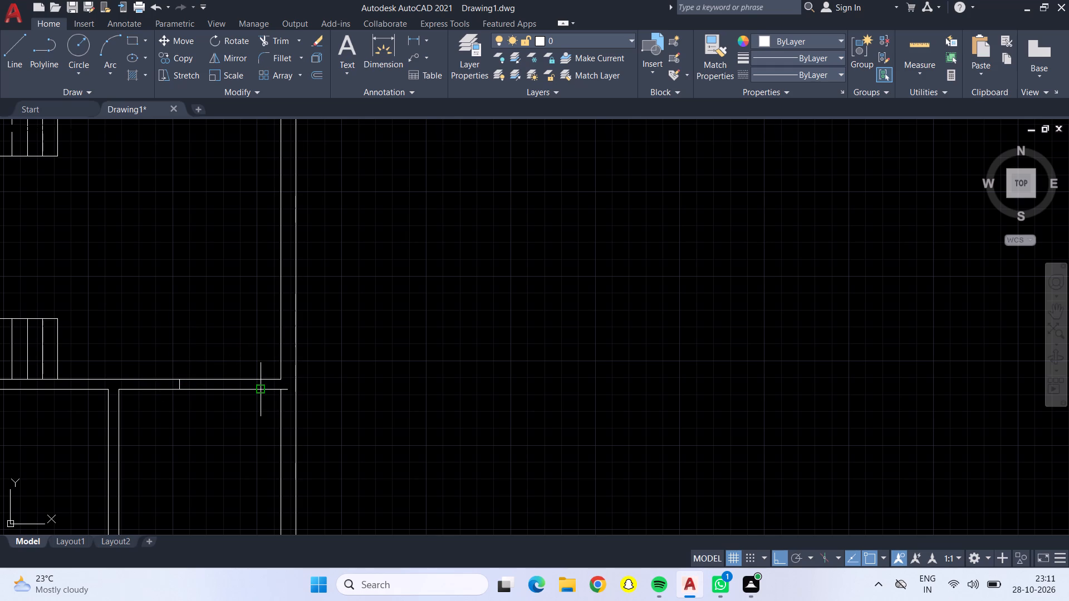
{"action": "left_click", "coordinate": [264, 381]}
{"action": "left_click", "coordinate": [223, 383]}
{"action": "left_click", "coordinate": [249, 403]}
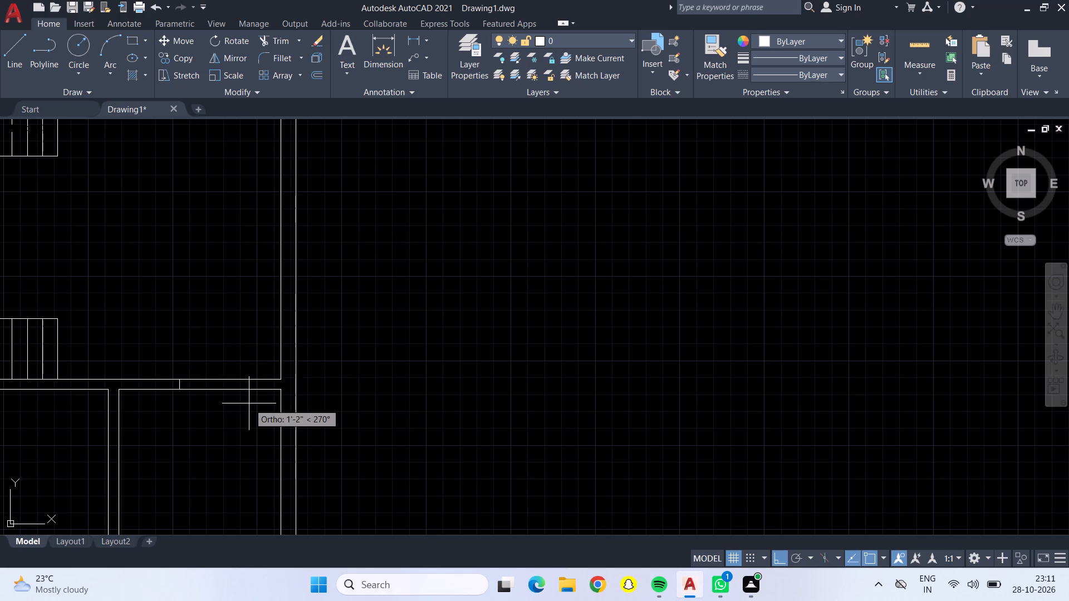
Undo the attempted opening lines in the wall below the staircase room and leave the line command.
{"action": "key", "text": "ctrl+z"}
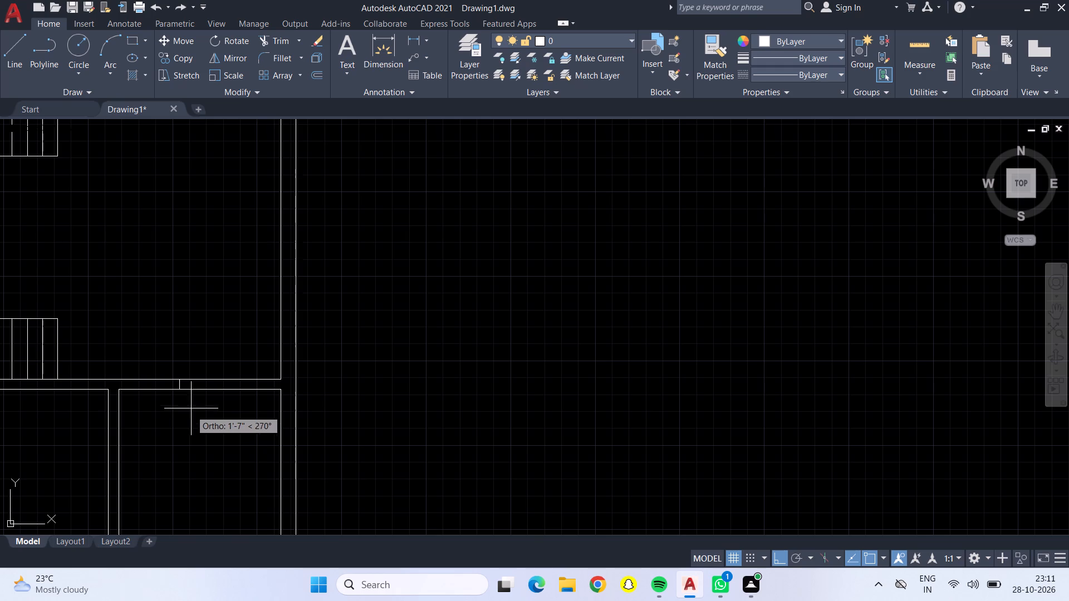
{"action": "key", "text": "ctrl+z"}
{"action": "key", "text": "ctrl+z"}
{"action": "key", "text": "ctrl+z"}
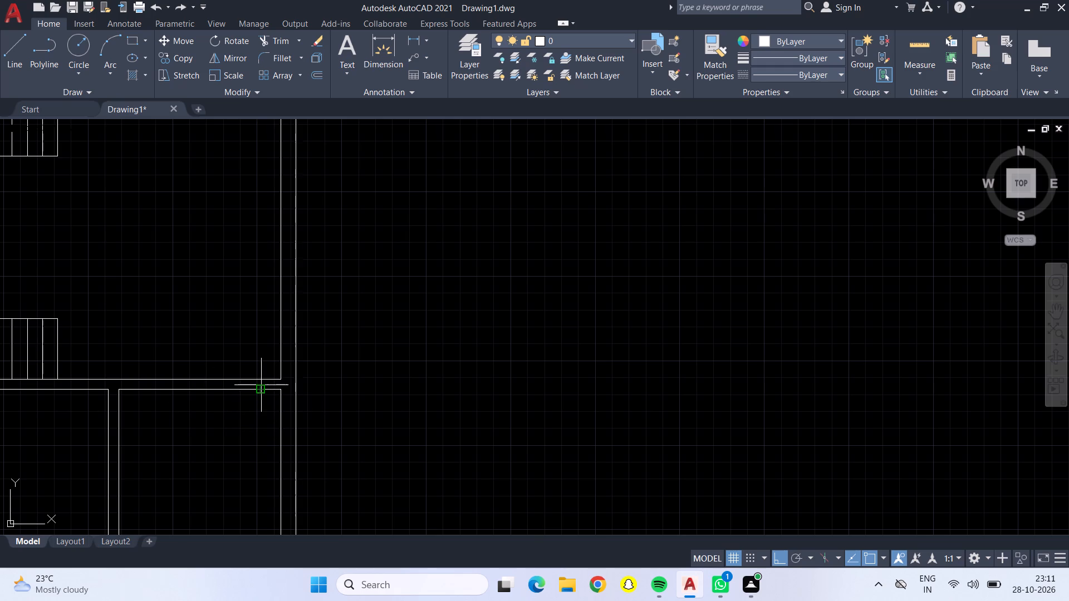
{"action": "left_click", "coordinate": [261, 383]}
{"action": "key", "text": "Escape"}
Draw two short lines across the wall below the staircase room, 1' from the right corner and 4' apart, marking an opening.
{"action": "left_click", "coordinate": [3, 66]}
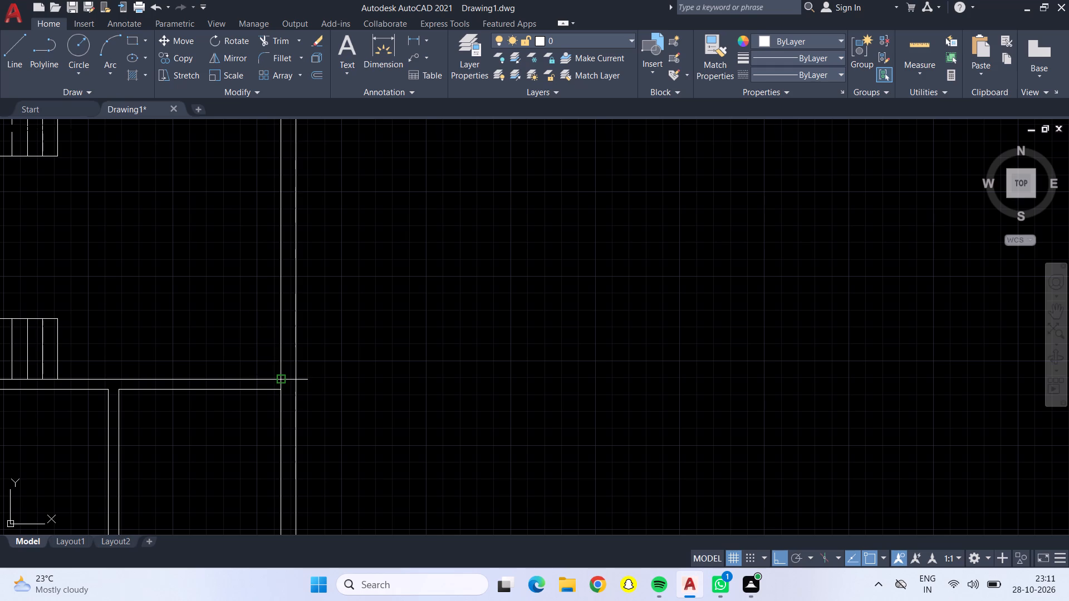
{"action": "left_click", "coordinate": [282, 377]}
{"action": "type", "text": "1'"}
{"action": "key", "text": "Return"}
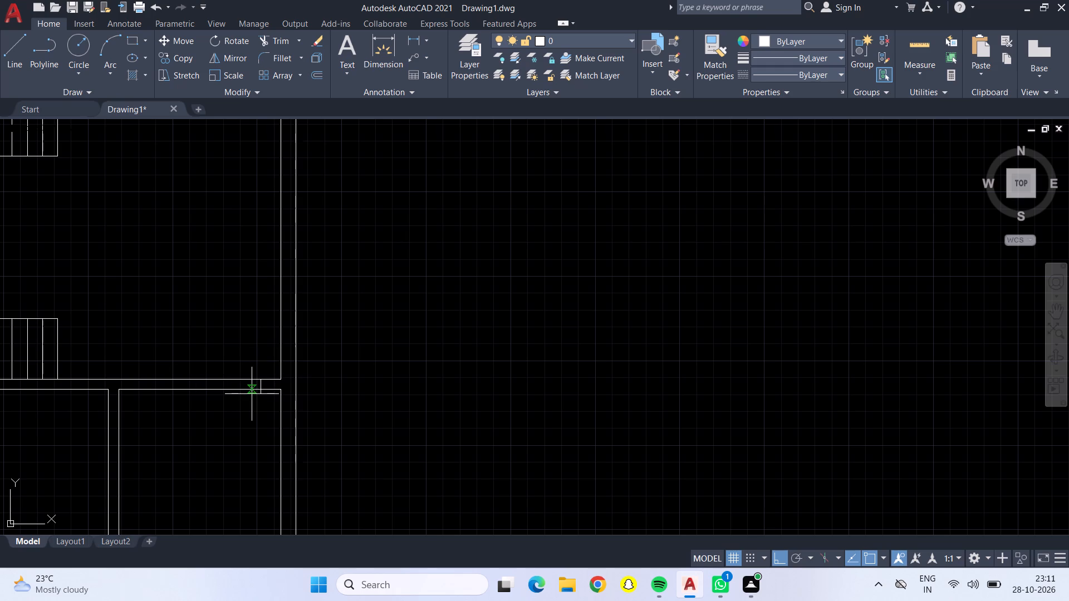
{"action": "left_click", "coordinate": [258, 391]}
{"action": "type", "text": "4'"}
{"action": "key", "text": "Return"}
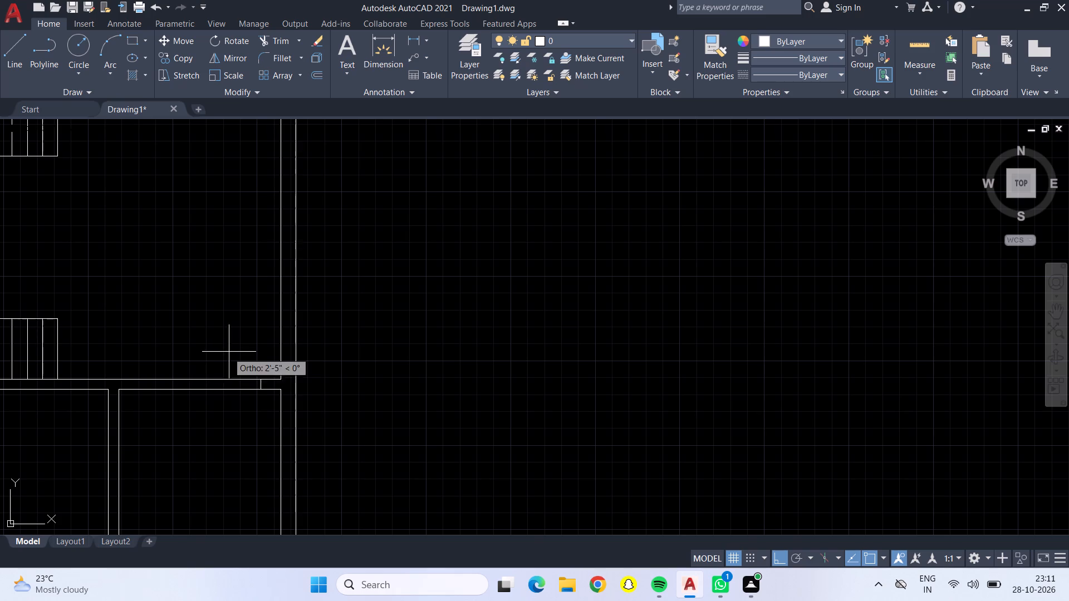
{"action": "left_click", "coordinate": [178, 377]}
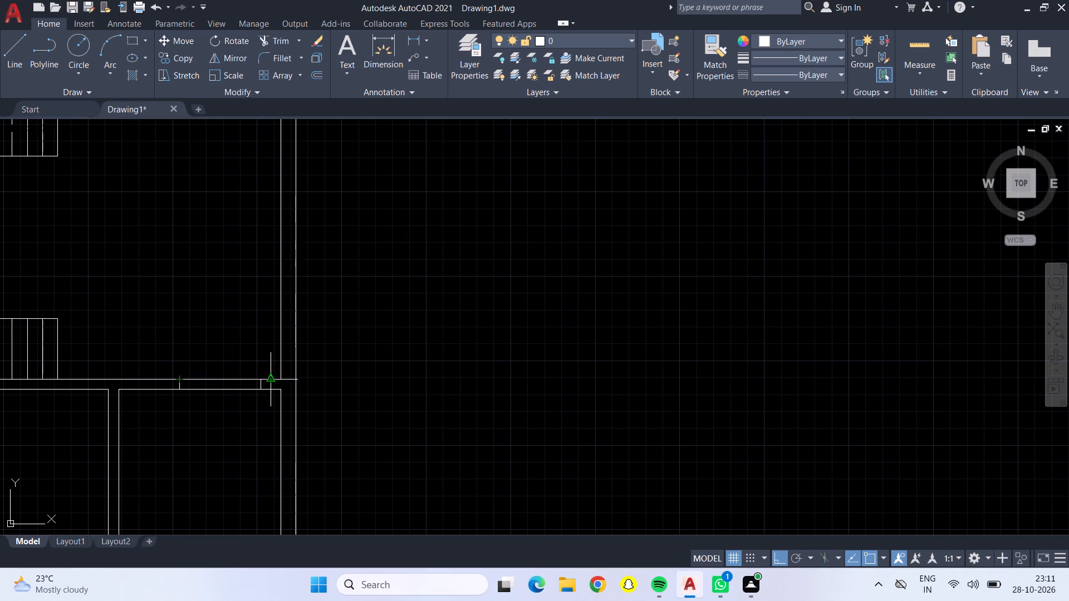
Draw a 4' line straight down into the lower room from the opening's left end line.
{"action": "left_click_drag", "start_coordinate": [258, 378], "coordinate": [258, 390]}
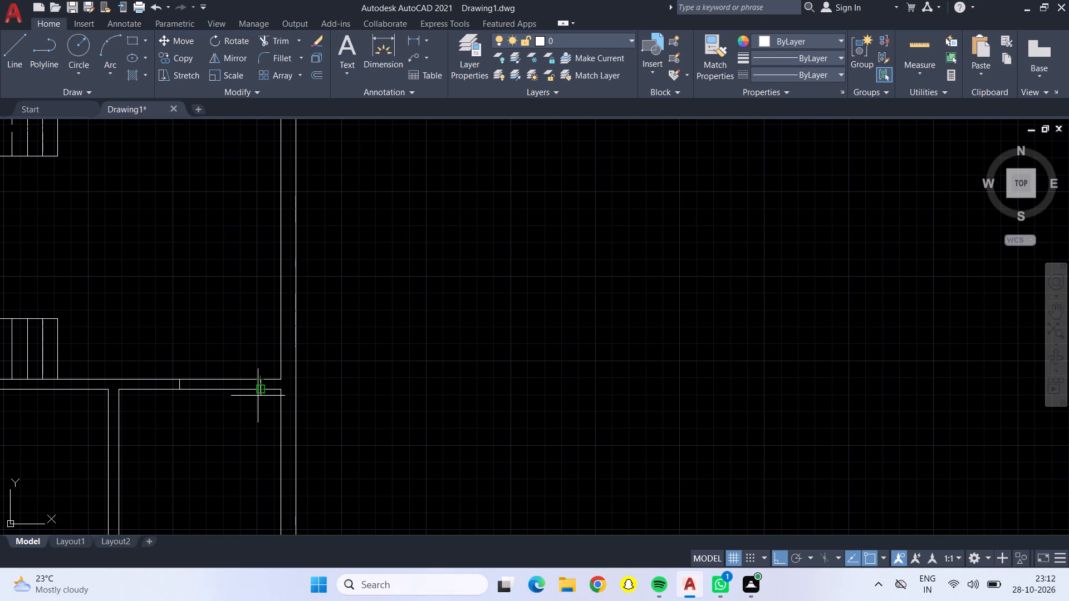
{"action": "left_click", "coordinate": [259, 391]}
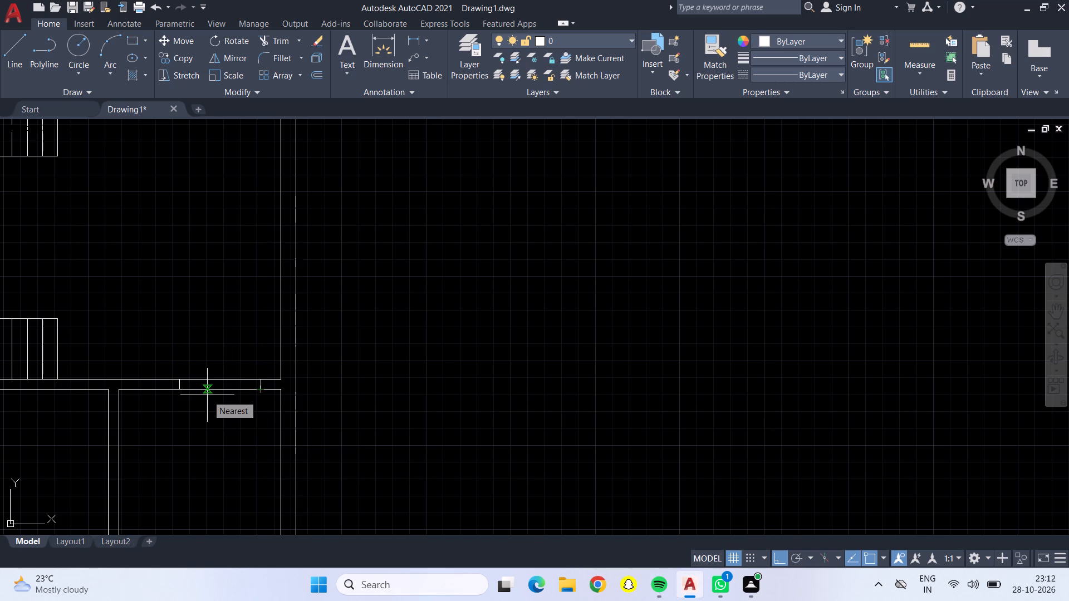
{"action": "type", "text": "4'"}
{"action": "key", "text": "Return"}
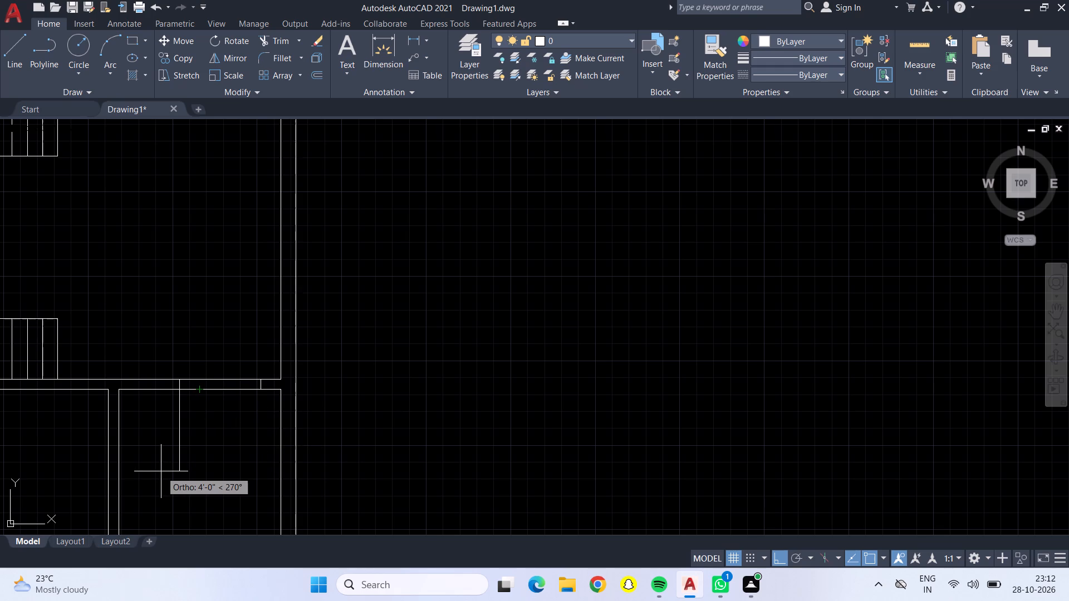
{"action": "type", "text": "4'"}
{"action": "key", "text": "Return"}
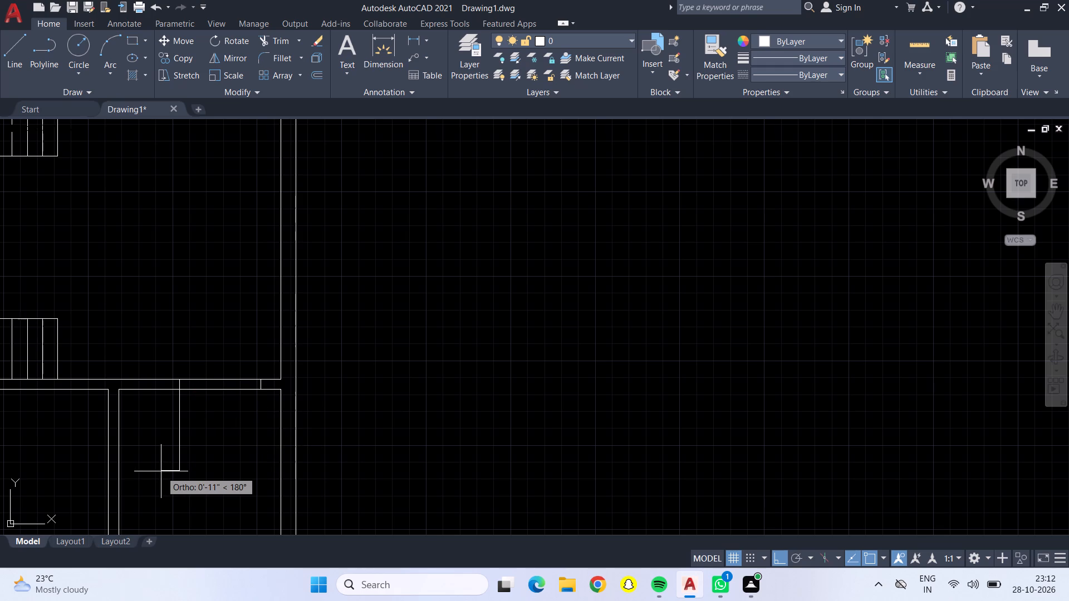
Draw a matching 4' line straight down into the lower room from the opening's right end line.
{"action": "left_click", "coordinate": [183, 391]}
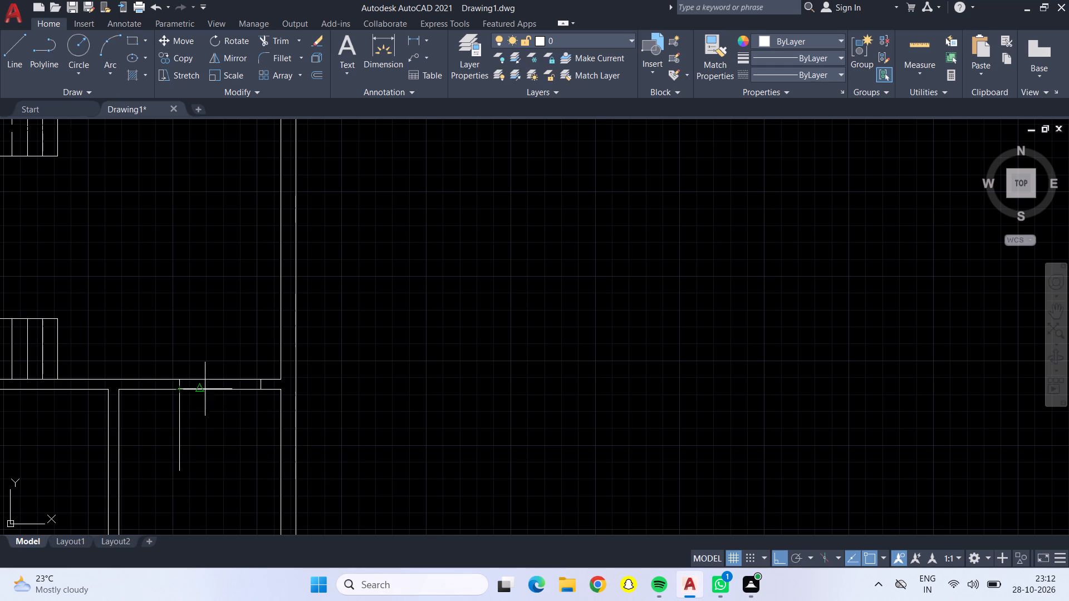
{"action": "left_click", "coordinate": [258, 391]}
{"action": "type", "text": "4'"}
{"action": "key", "text": "Return"}
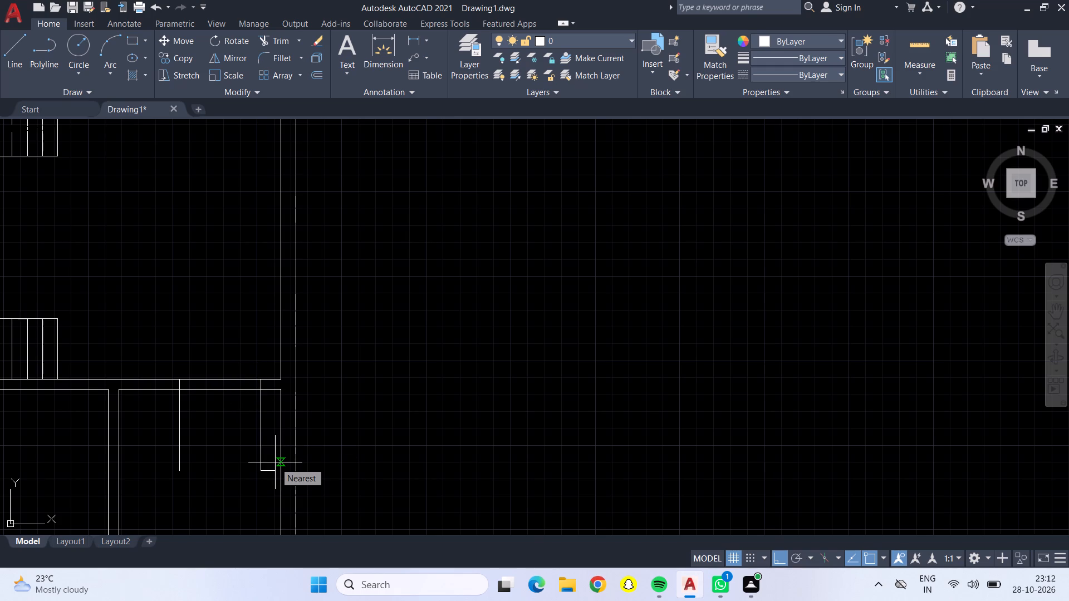
{"action": "key", "text": "Return"}
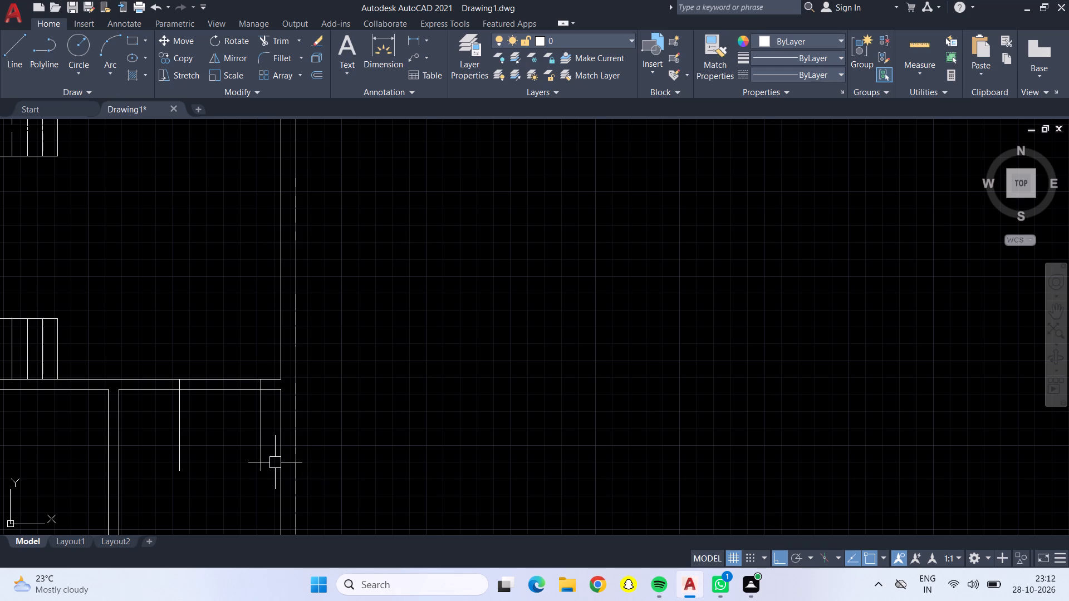
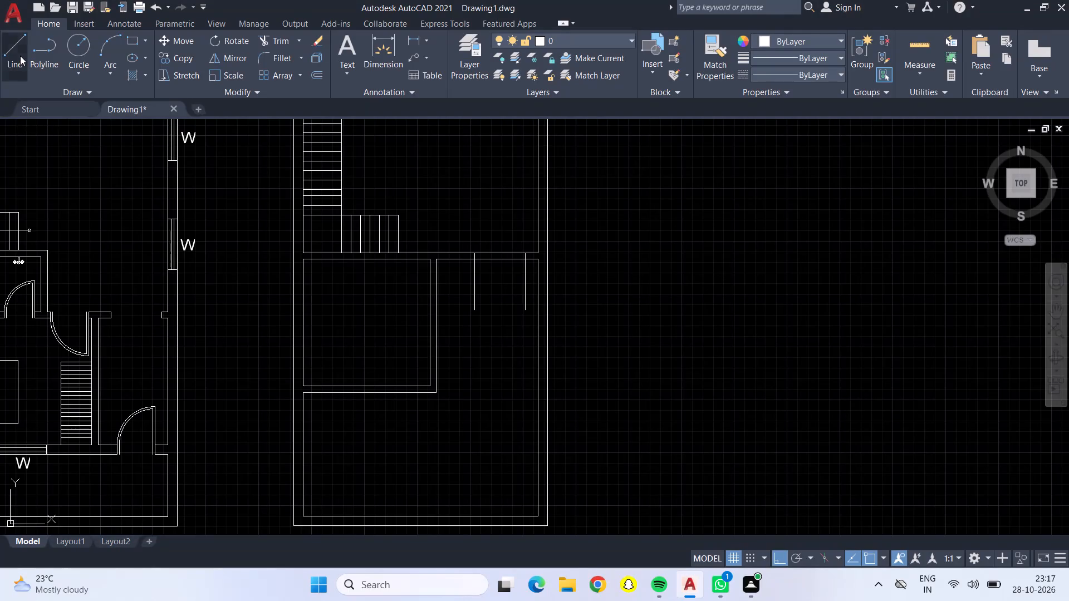
Trim away the end tread line of the staircase's lower flight, together with the step edge projecting beyond the remaining treads.
{"action": "left_click_drag", "start_coordinate": [19, 66], "coordinate": [32, 78]}
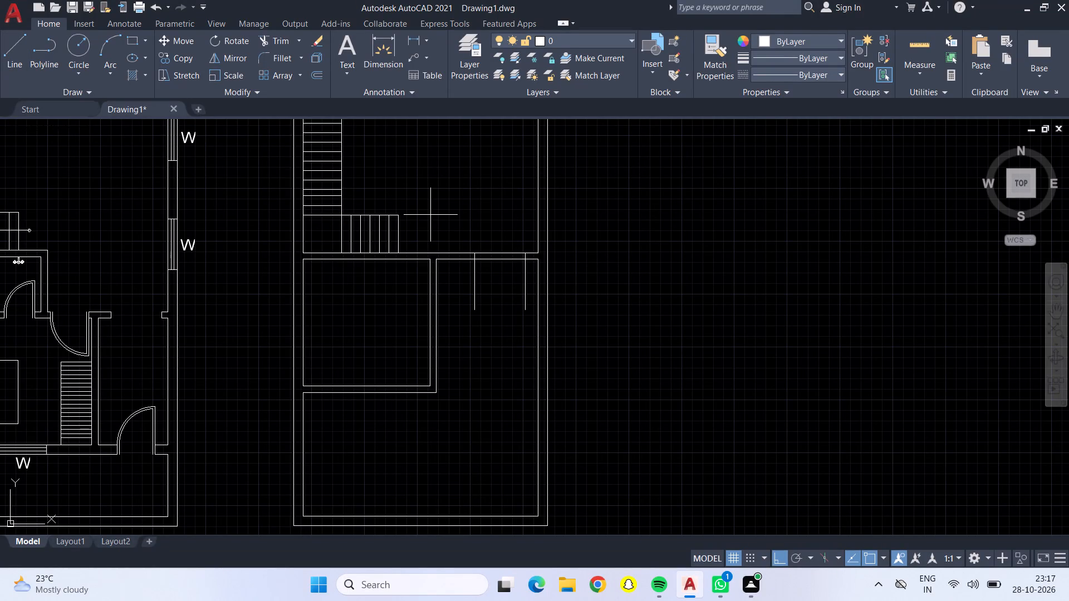
{"action": "key", "text": "Escape"}
{"action": "left_click", "coordinate": [284, 38]}
{"action": "left_click", "coordinate": [395, 230]}
{"action": "left_click", "coordinate": [396, 221]}
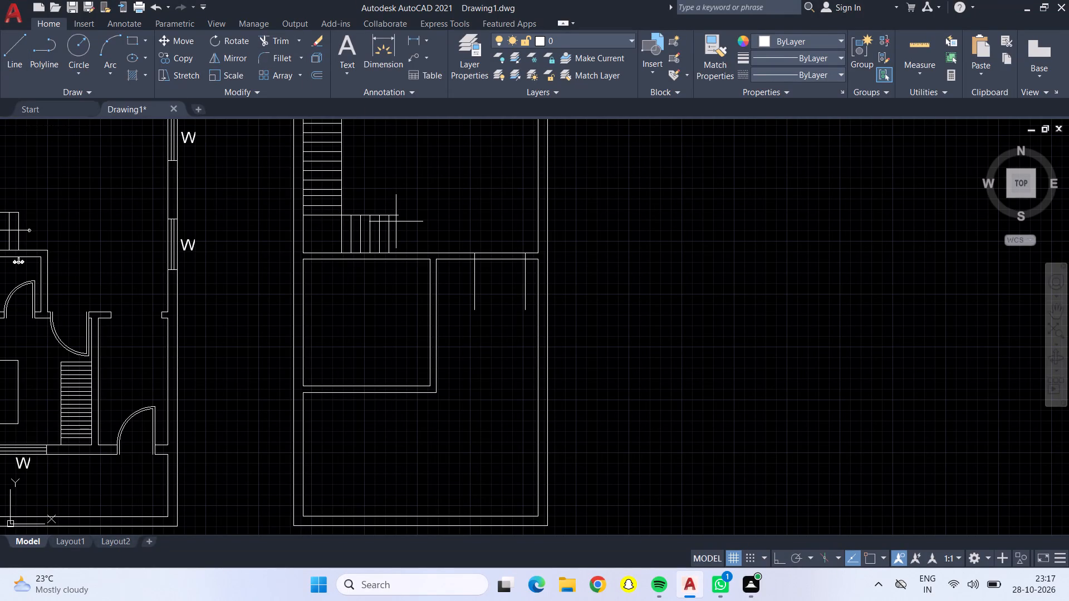
{"action": "left_click", "coordinate": [395, 203]}
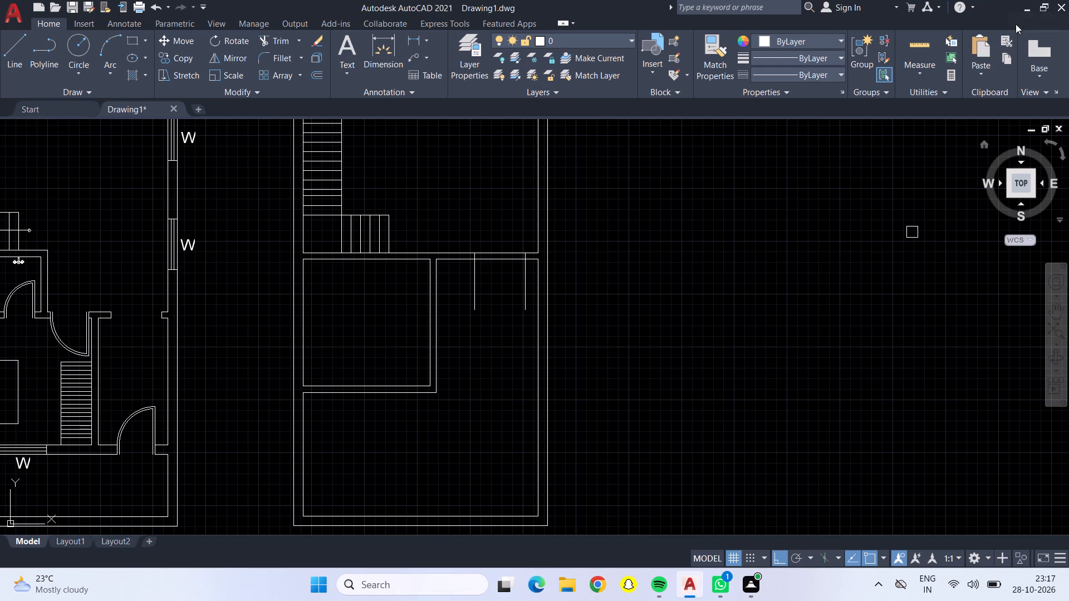
{"action": "key", "text": "Escape"}
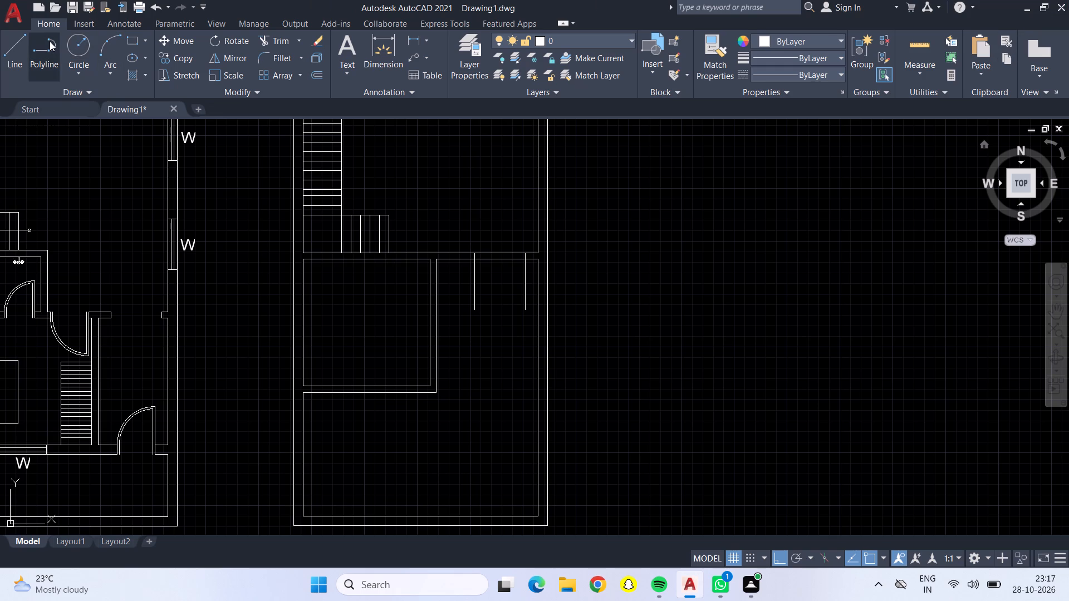
Draw two short lines across the wall above the small lower-left room, 6" from its top-right corner and 2'4" apart, marking a door opening.
{"action": "left_click", "coordinate": [17, 47]}
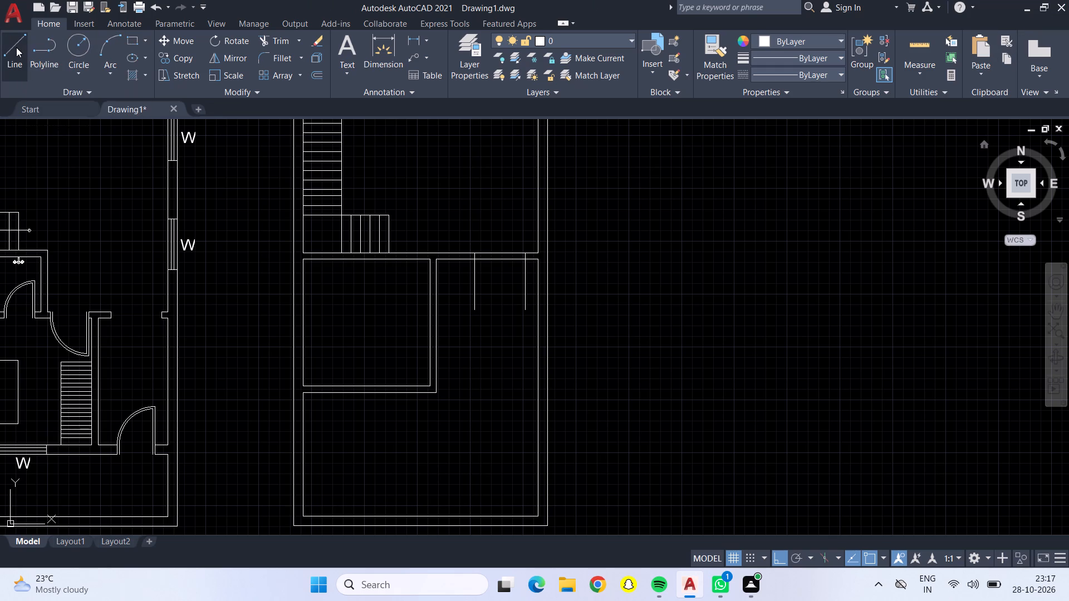
{"action": "middle_click_drag", "start_coordinate": [454, 194], "coordinate": [461, 279]}
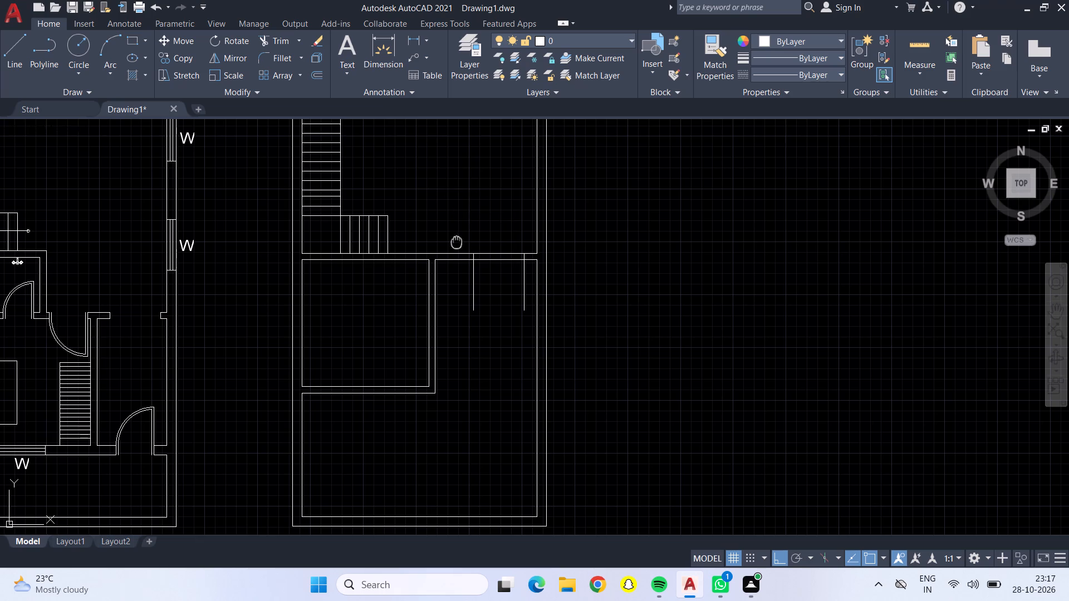
{"action": "middle_click_drag", "start_coordinate": [461, 279], "coordinate": [527, 279]}
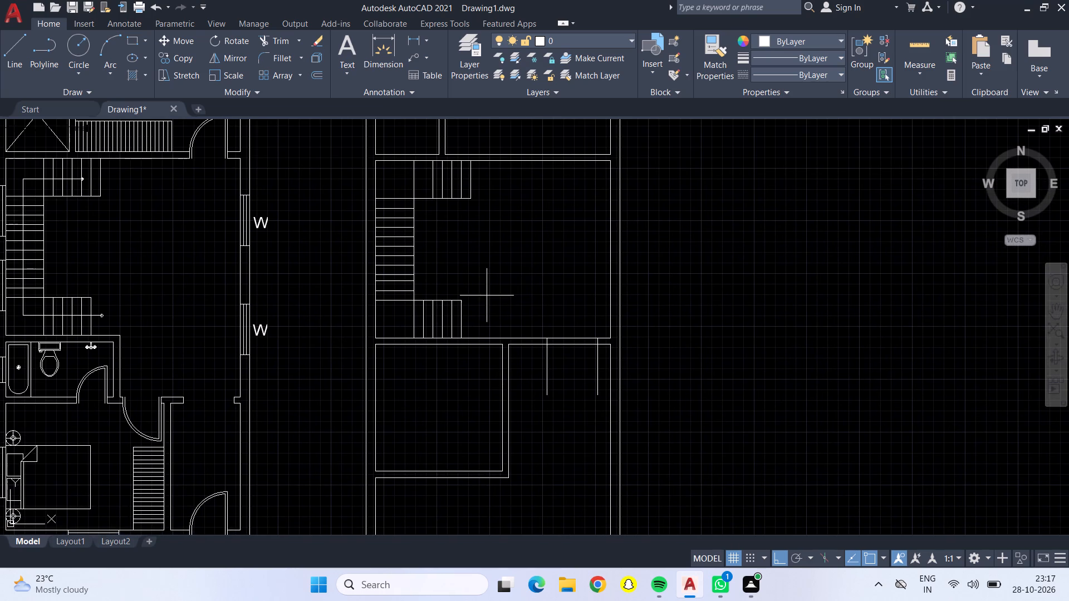
{"action": "scroll", "coordinate": [482, 345], "scroll_direction": "up", "scroll_amount": 3}
{"action": "left_click_drag", "start_coordinate": [551, 347], "coordinate": [530, 352]}
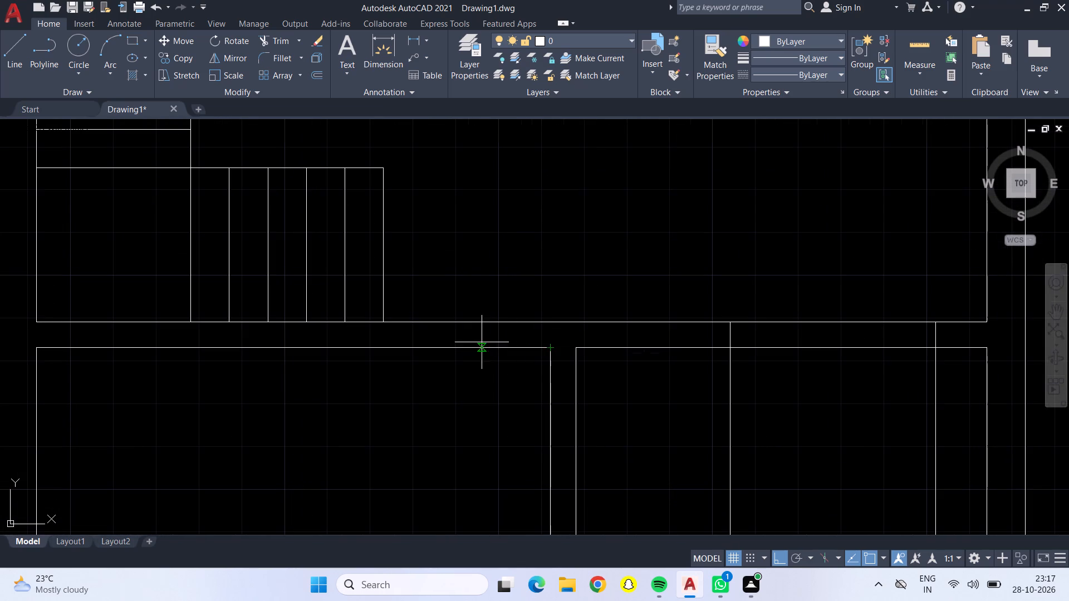
{"action": "key", "text": "6"}
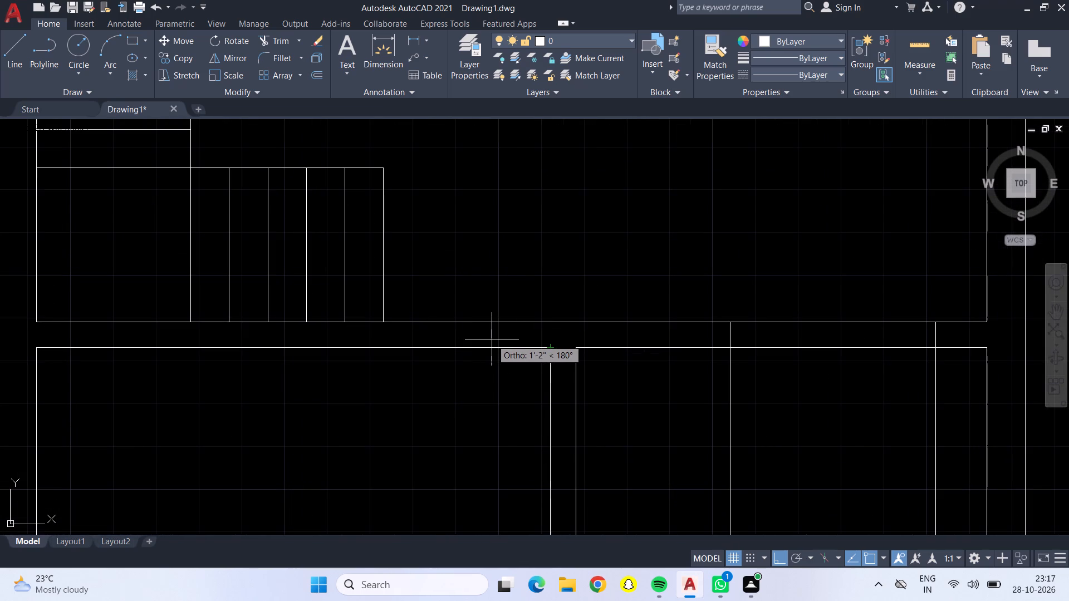
{"action": "key", "text": "shift+quotedbl"}
{"action": "key", "text": "Return"}
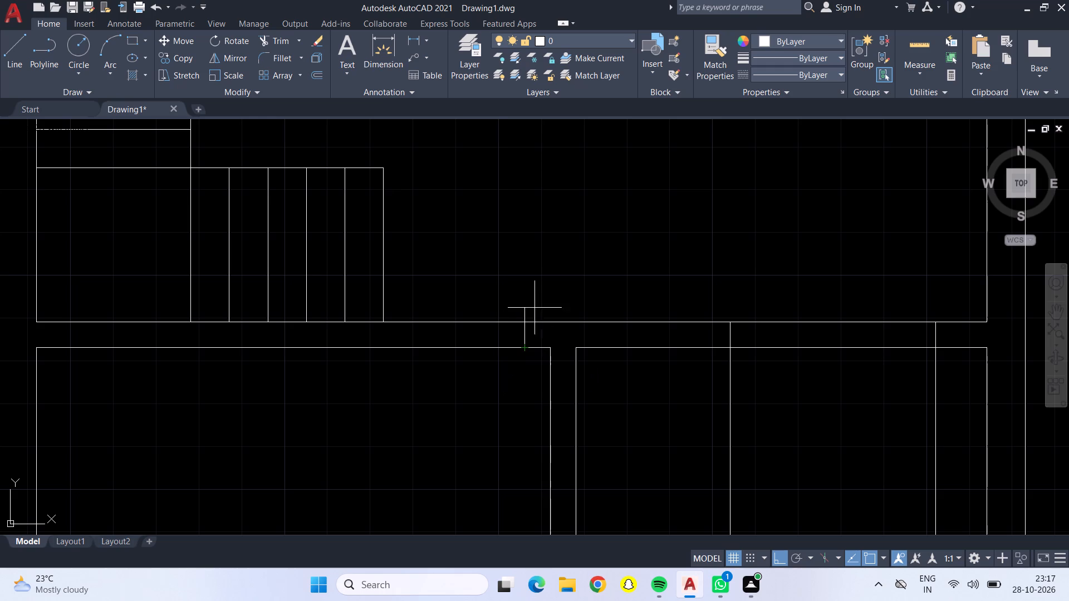
{"action": "left_click", "coordinate": [524, 323]}
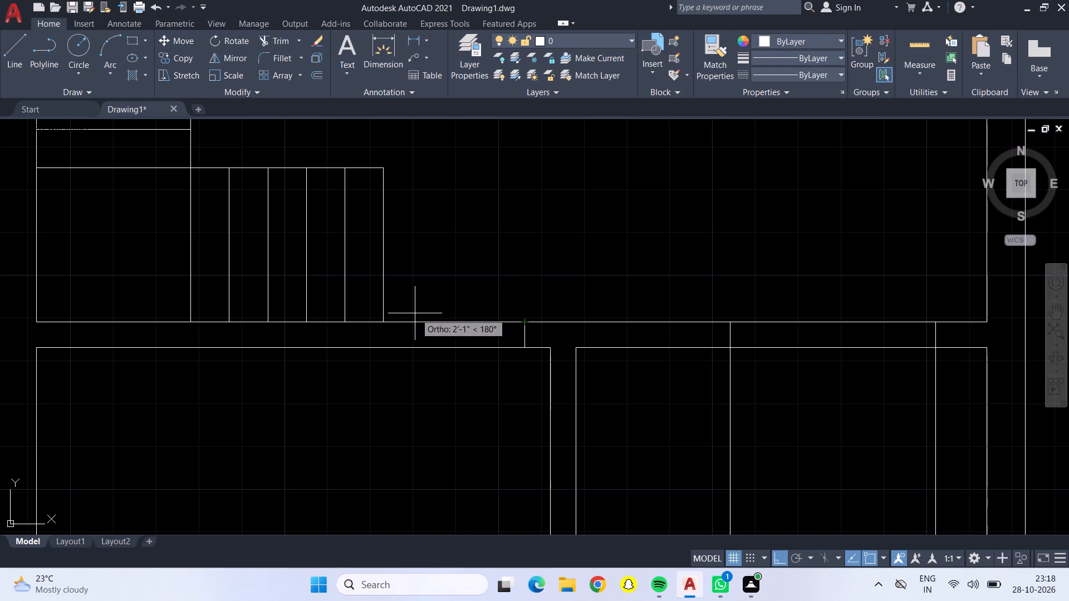
{"action": "key", "text": "2"}
{"action": "type", "text": "'4"}
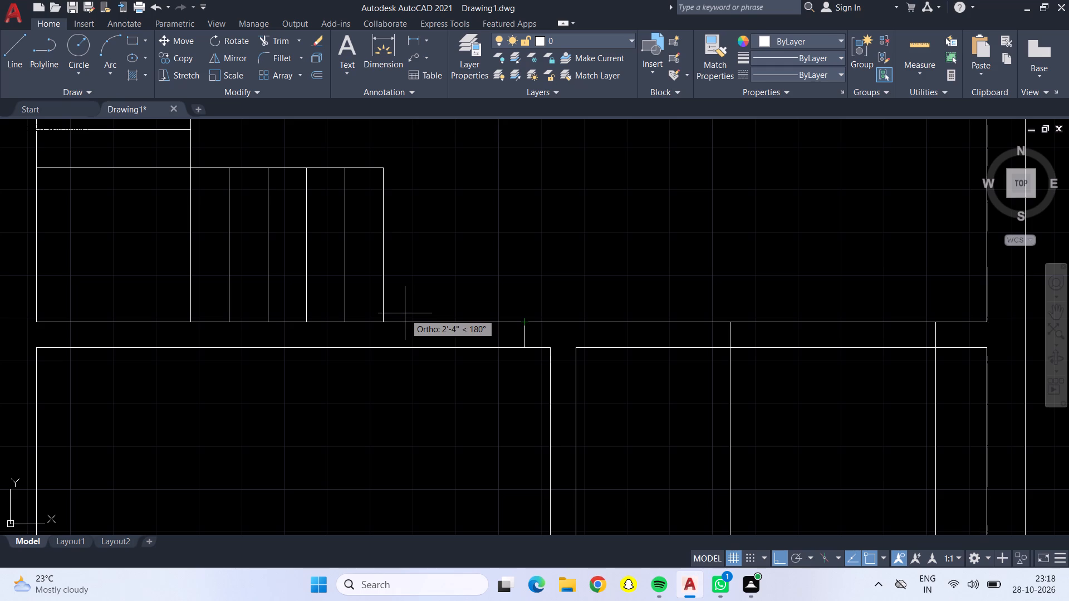
{"action": "key", "text": "shift+quotedbl"}
{"action": "key", "text": "Return"}
{"action": "left_click_drag", "start_coordinate": [403, 352], "coordinate": [409, 352]}
Draw a 2'4" line straight down into the small room from the door opening's right end line.
{"action": "left_click", "coordinate": [526, 348]}
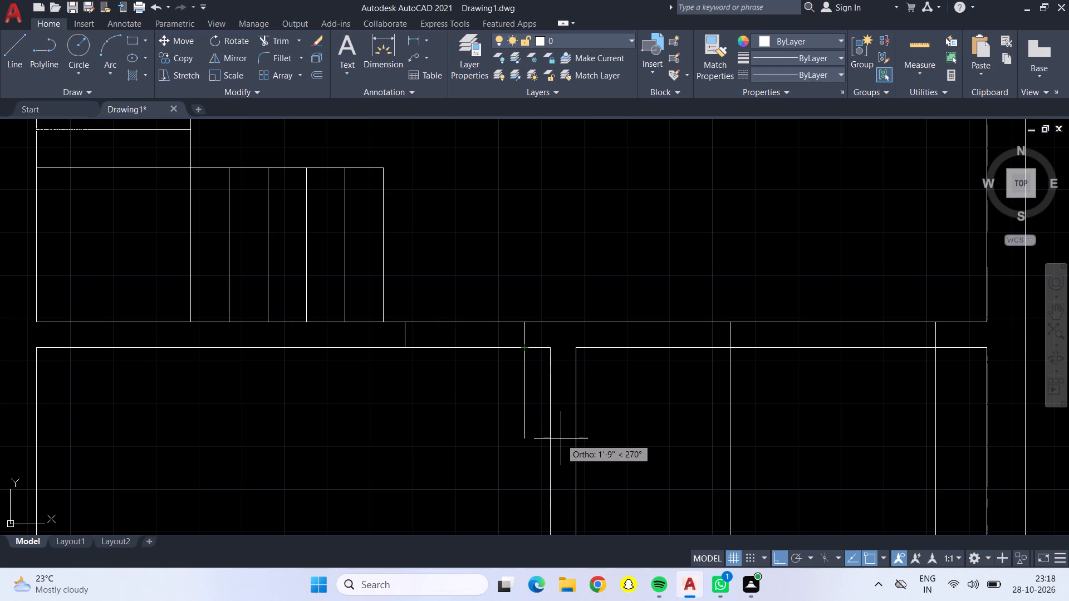
{"action": "type", "text": "2'4\""}
{"action": "key", "text": "Return"}
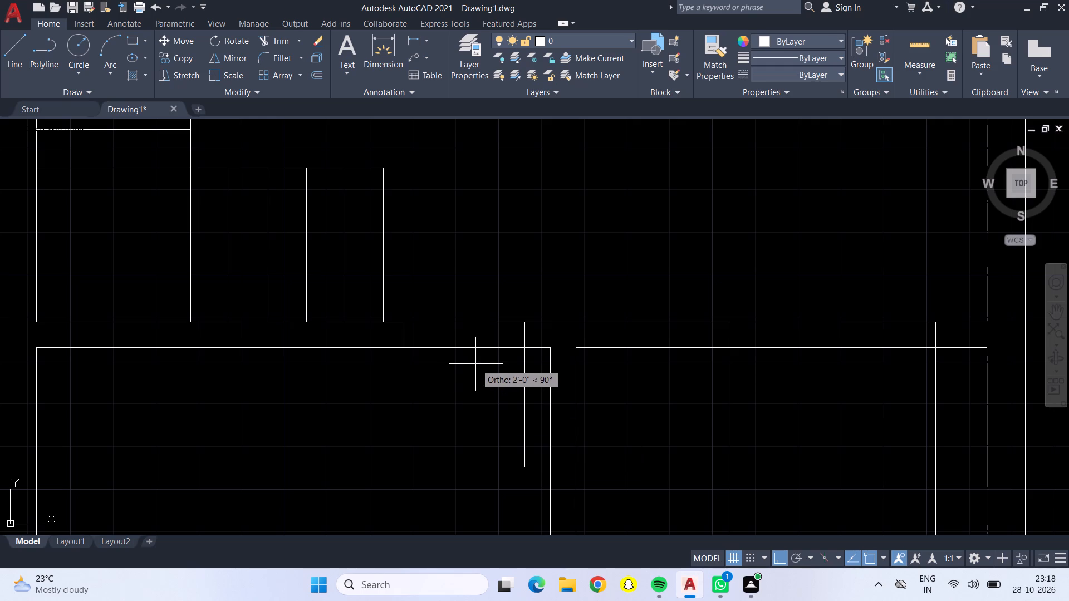
{"action": "key", "text": "Return"}
Draw a short line across the wall above the staircase room, at the midpoint of the upper right room's bottom edge.
{"action": "scroll", "coordinate": [649, 285], "scroll_direction": "down", "scroll_amount": 2}
{"action": "middle_click_drag", "start_coordinate": [683, 260], "coordinate": [634, 354]}
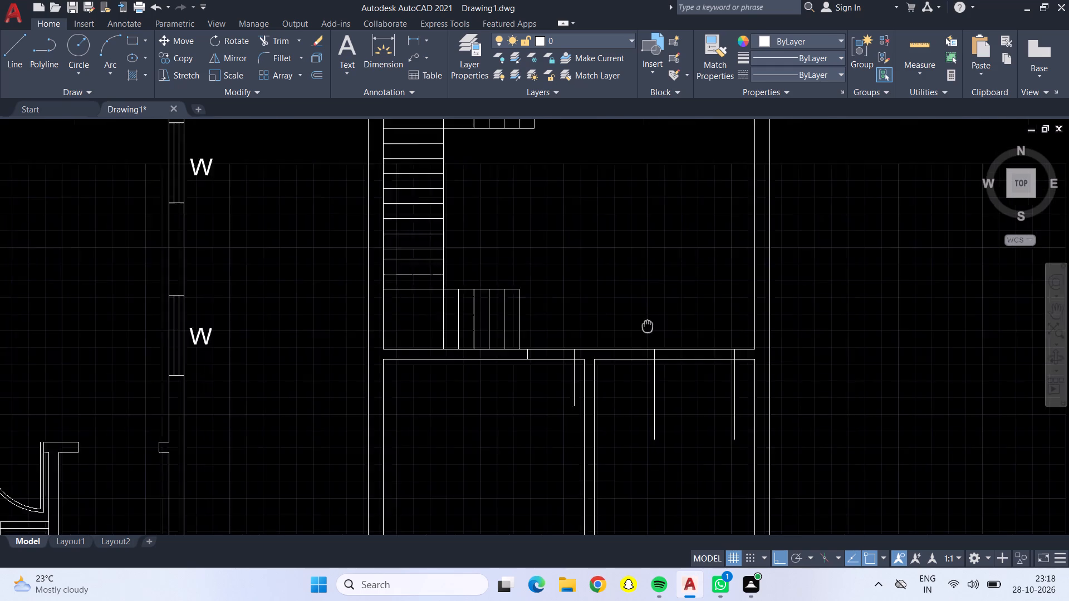
{"action": "middle_click_drag", "start_coordinate": [634, 354], "coordinate": [583, 505]}
{"action": "left_click", "coordinate": [14, 66]}
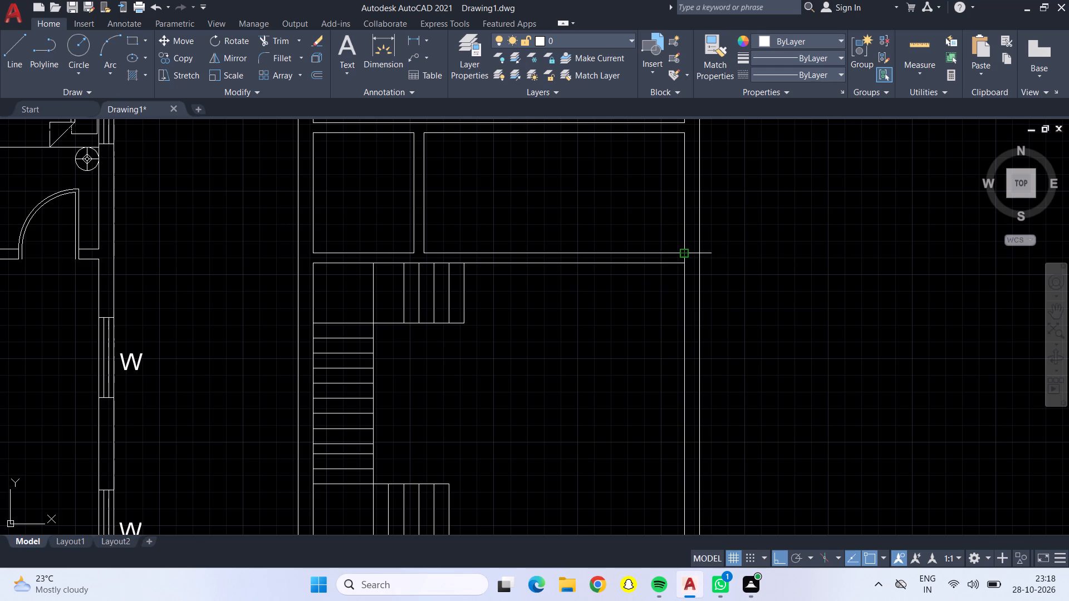
{"action": "left_click", "coordinate": [555, 256]}
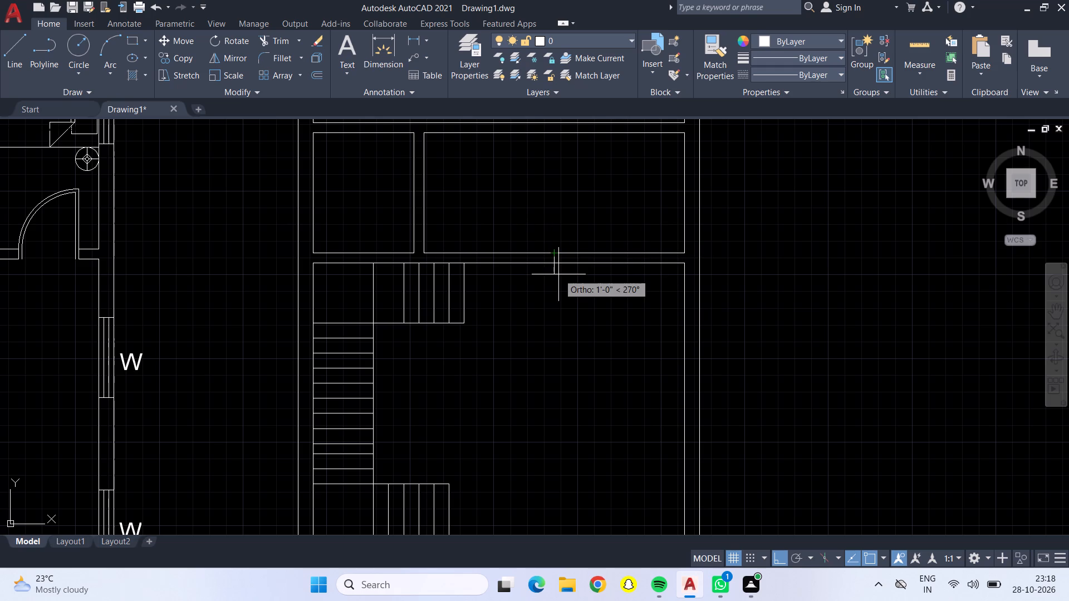
{"action": "left_click", "coordinate": [555, 265]}
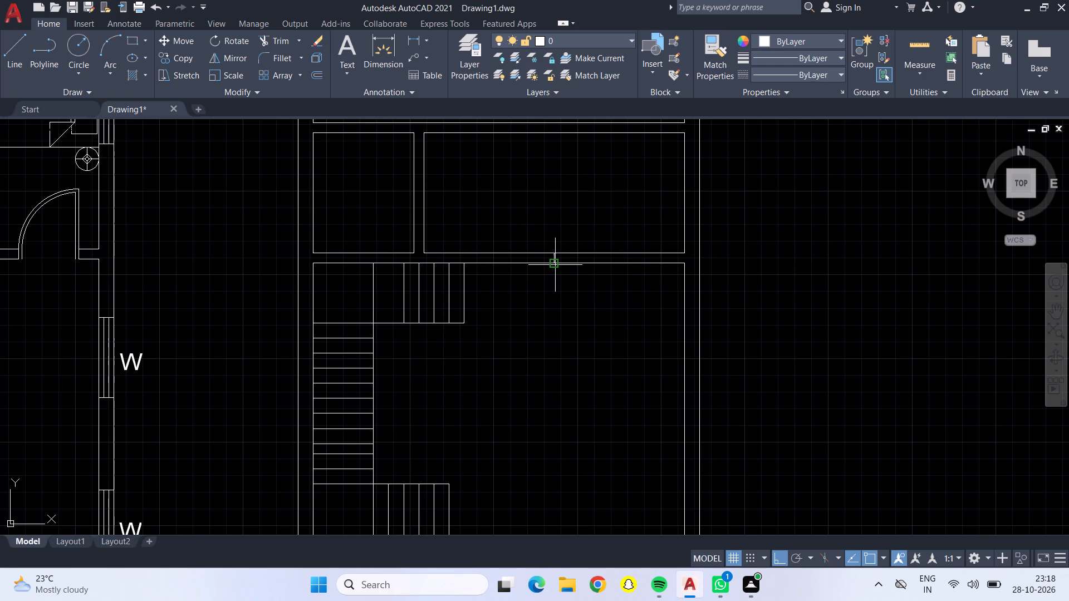
{"action": "key", "text": "Escape"}
Trim away both wall lines between the new cross line and the right outer wall, opening the room to the staircase area.
{"action": "left_click", "coordinate": [275, 42]}
{"action": "left_click_drag", "start_coordinate": [585, 155], "coordinate": [585, 186]}
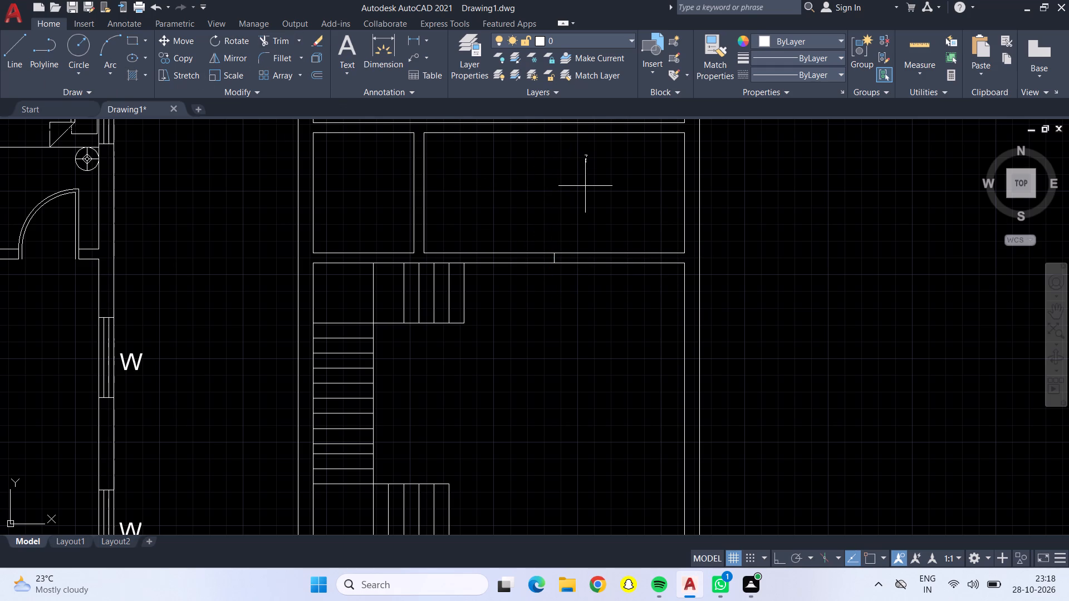
{"action": "left_click_drag", "start_coordinate": [585, 186], "coordinate": [605, 295]}
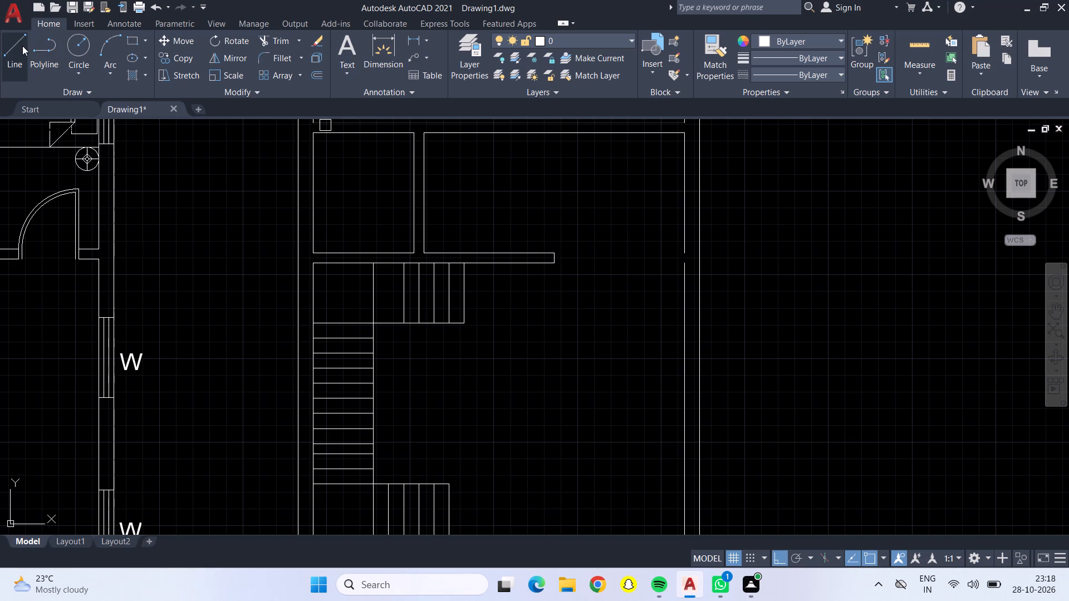
Draw a short vertical line closing the gap in the right outer wall's inner face beside the new opening.
{"action": "left_click_drag", "start_coordinate": [22, 46], "coordinate": [176, 95]}
{"action": "key", "text": "Escape"}
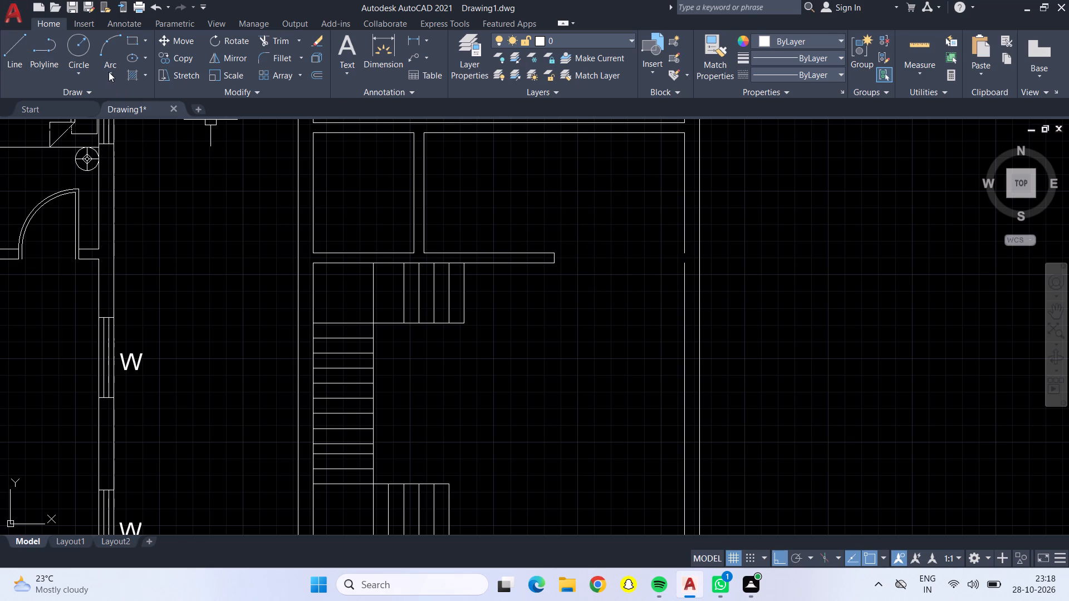
{"action": "key", "text": "l"}
{"action": "key", "text": "Return"}
{"action": "key", "text": "l"}
{"action": "key", "text": "Return"}
{"action": "left_click", "coordinate": [688, 256]}
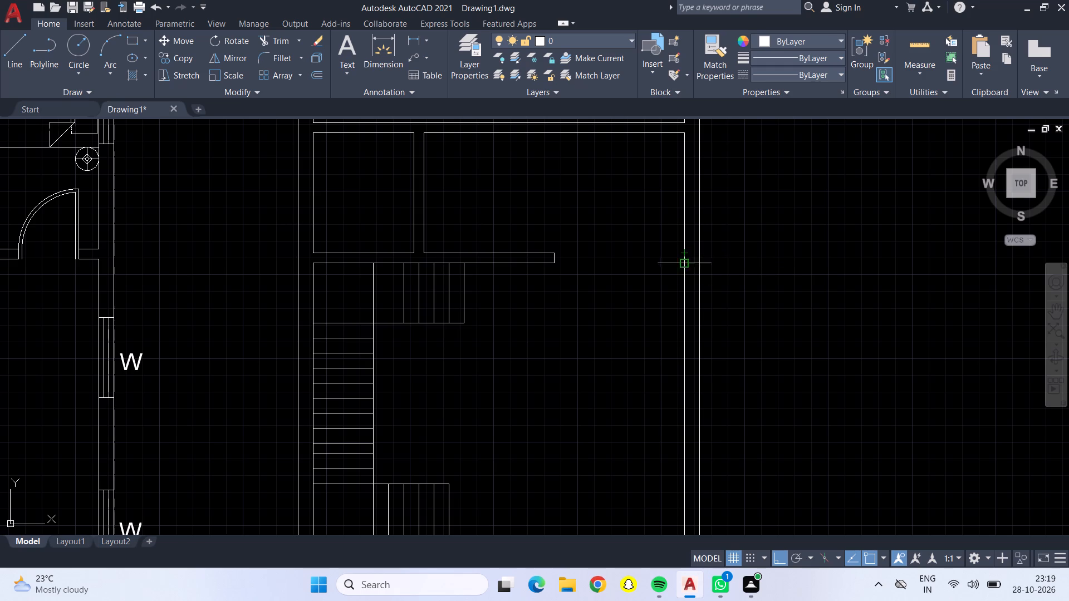
{"action": "left_click", "coordinate": [688, 276]}
{"action": "key", "text": "Escape"}
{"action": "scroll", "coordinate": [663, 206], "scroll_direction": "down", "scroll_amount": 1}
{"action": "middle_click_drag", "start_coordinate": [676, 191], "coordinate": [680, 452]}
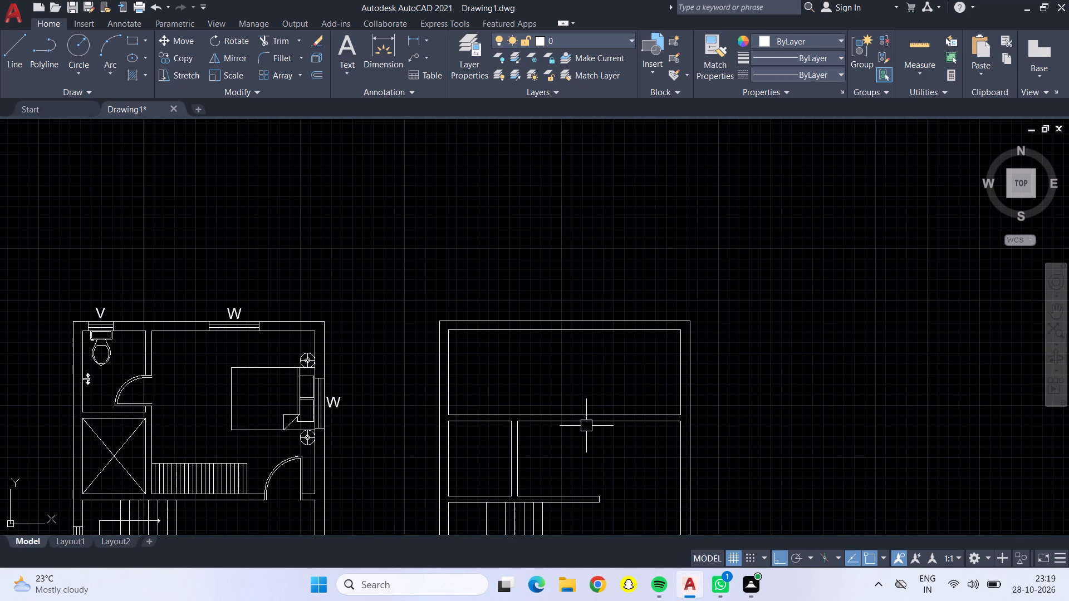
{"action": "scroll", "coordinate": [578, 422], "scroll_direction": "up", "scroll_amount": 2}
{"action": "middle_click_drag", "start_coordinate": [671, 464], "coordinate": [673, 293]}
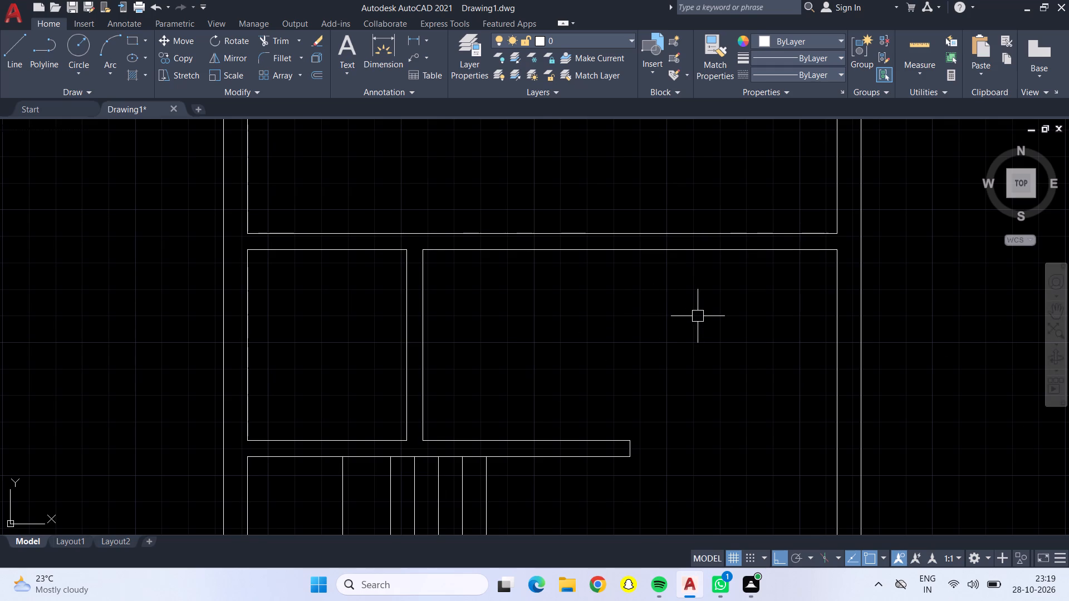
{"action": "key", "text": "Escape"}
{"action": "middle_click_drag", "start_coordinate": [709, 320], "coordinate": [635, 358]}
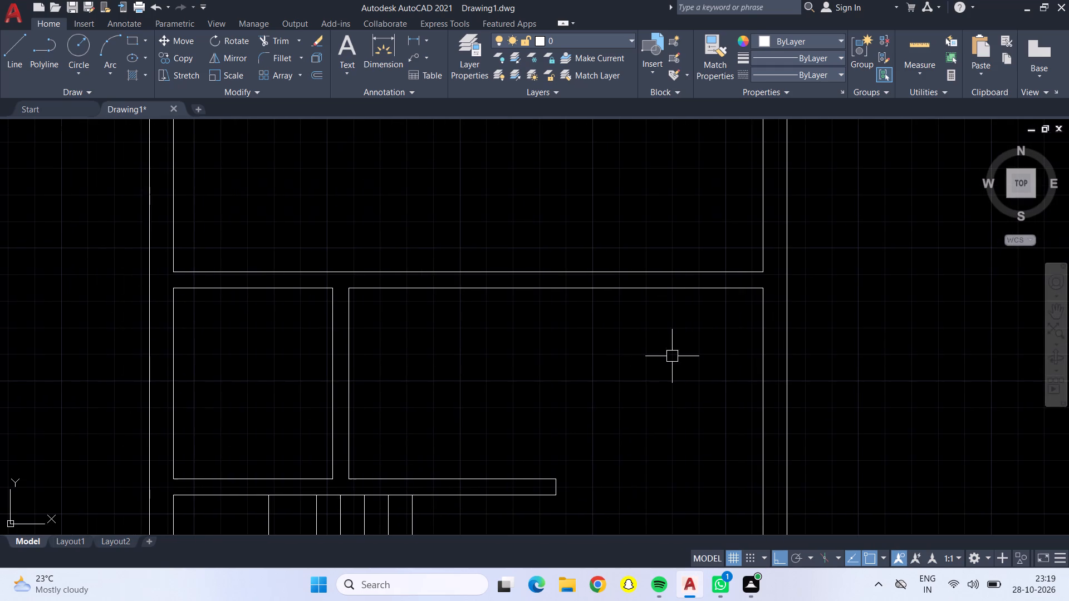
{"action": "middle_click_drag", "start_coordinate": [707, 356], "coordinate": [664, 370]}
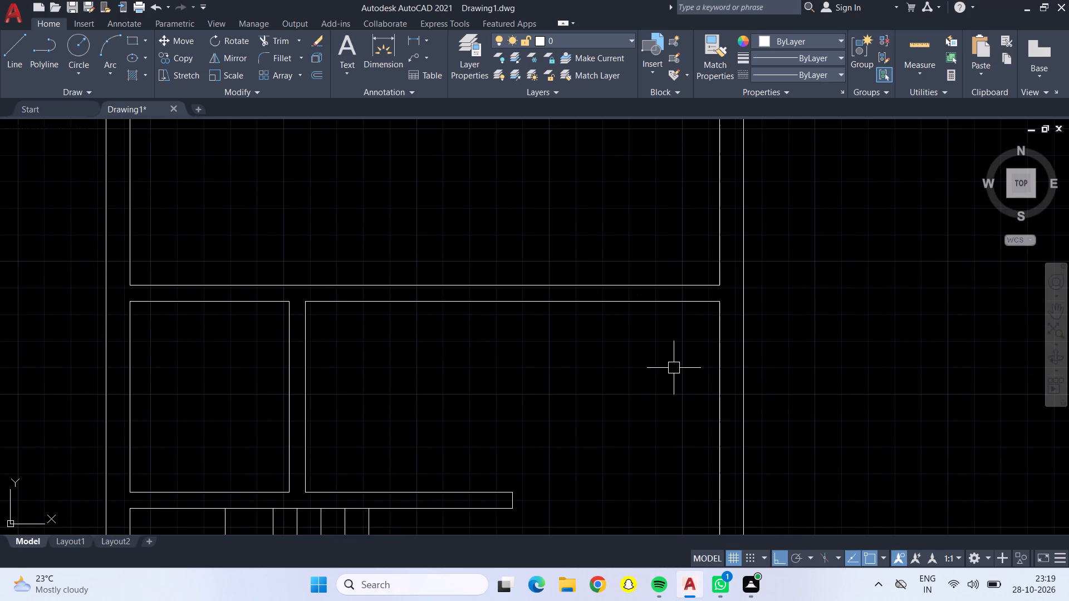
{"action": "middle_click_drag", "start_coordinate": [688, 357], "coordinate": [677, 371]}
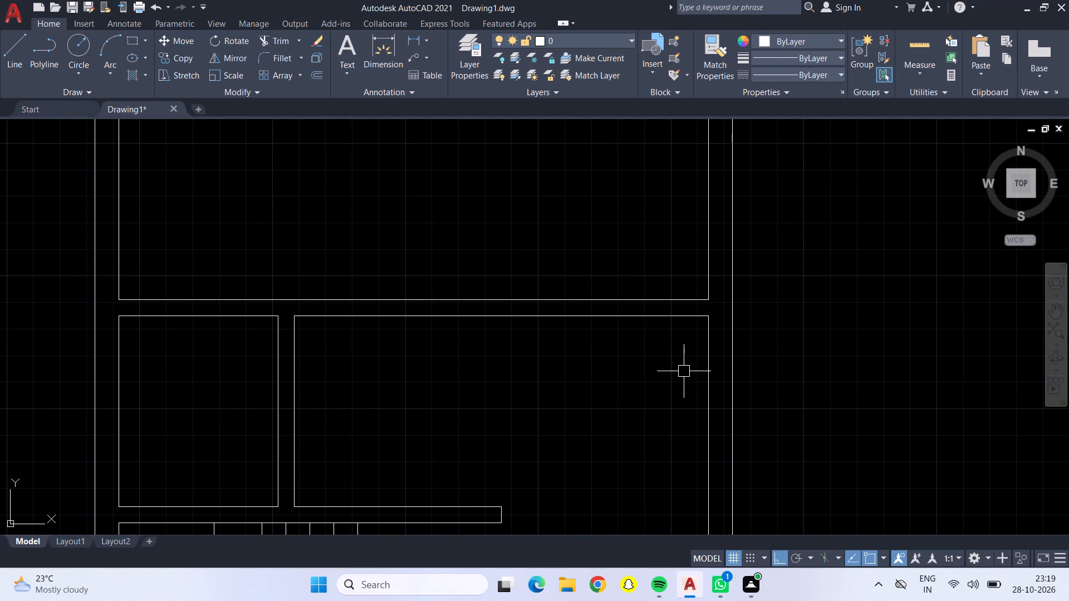
Draw two cross lines 3' apart through the wall between the top room and the upper right room, marking a door opening.
{"action": "scroll", "coordinate": [684, 371], "scroll_direction": "down", "scroll_amount": 1}
{"action": "middle_click_drag", "start_coordinate": [640, 308], "coordinate": [596, 297]}
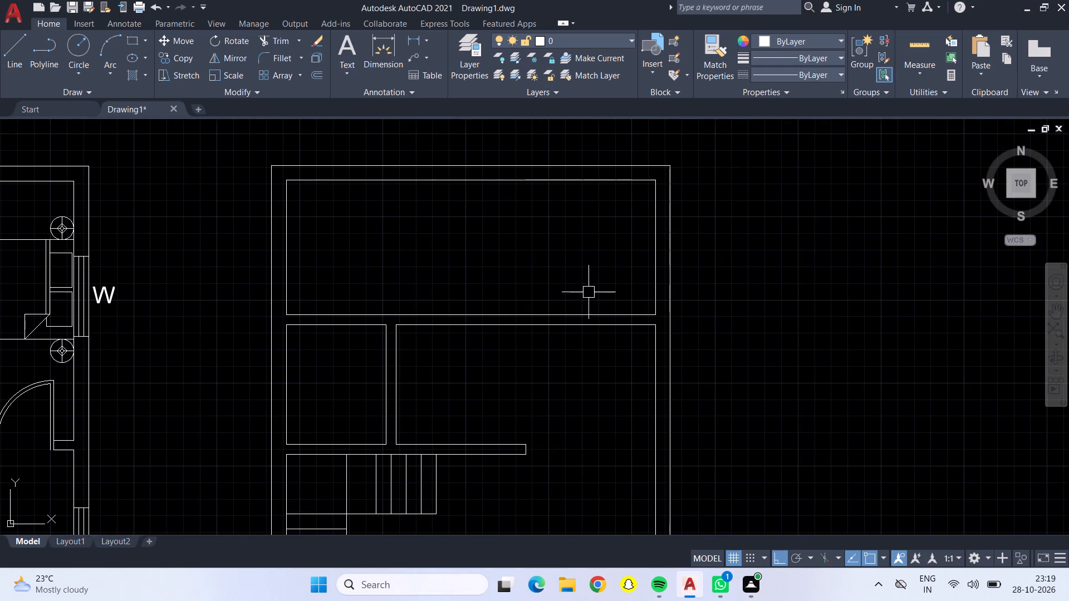
{"action": "left_click", "coordinate": [12, 66]}
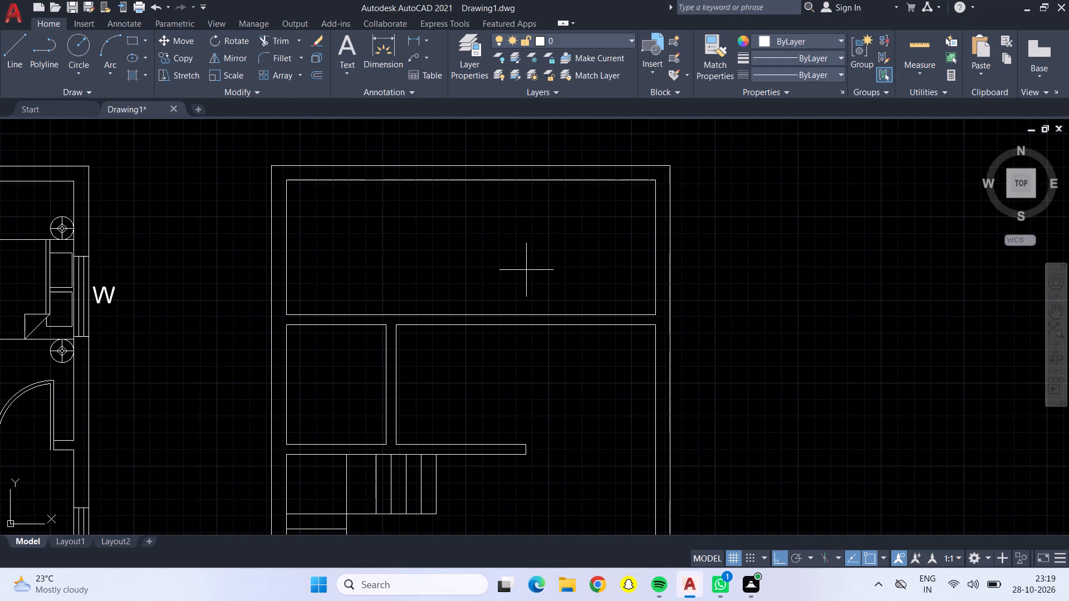
{"action": "scroll", "coordinate": [682, 327], "scroll_direction": "up", "scroll_amount": 4}
{"action": "scroll", "coordinate": [616, 280], "scroll_direction": "down", "scroll_amount": 3}
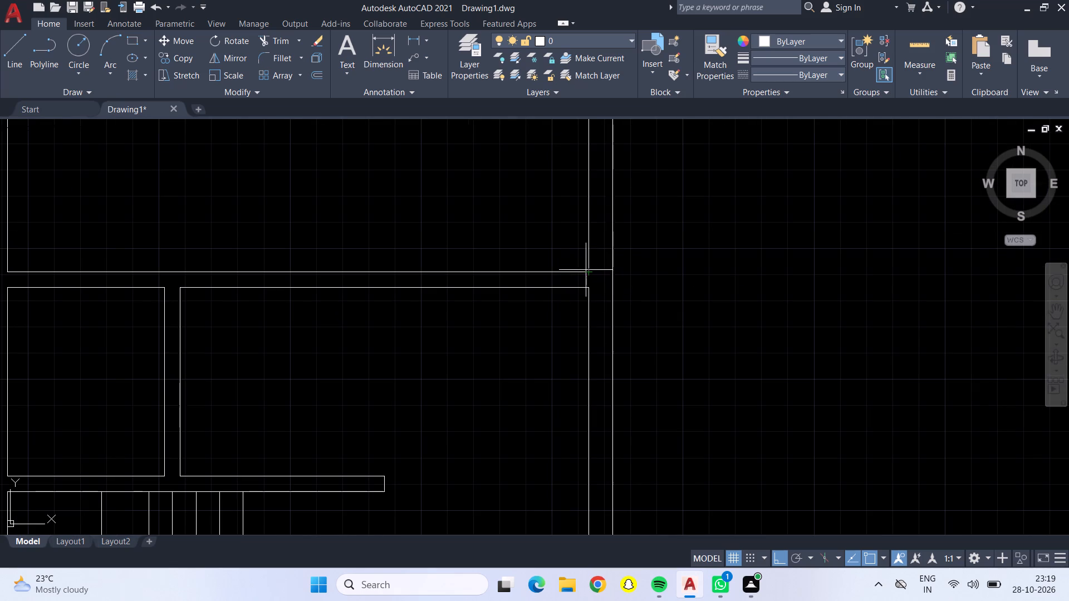
{"action": "left_click", "coordinate": [424, 272]}
{"action": "left_click", "coordinate": [426, 288]}
{"action": "type", "text": "3'"}
{"action": "key", "text": "Return"}
{"action": "left_click", "coordinate": [332, 269]}
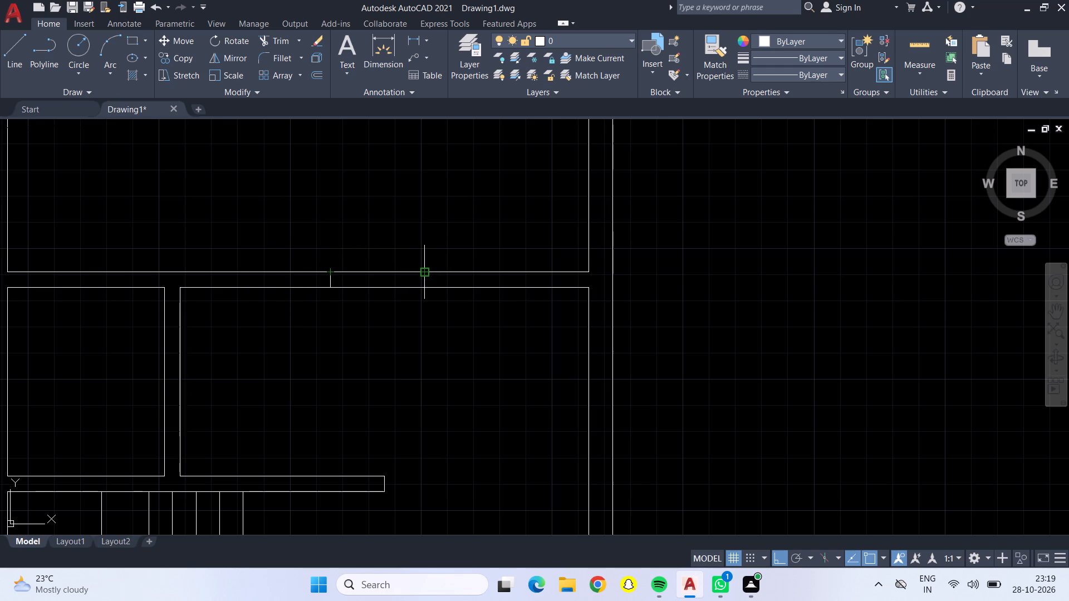
{"action": "left_click", "coordinate": [422, 272]}
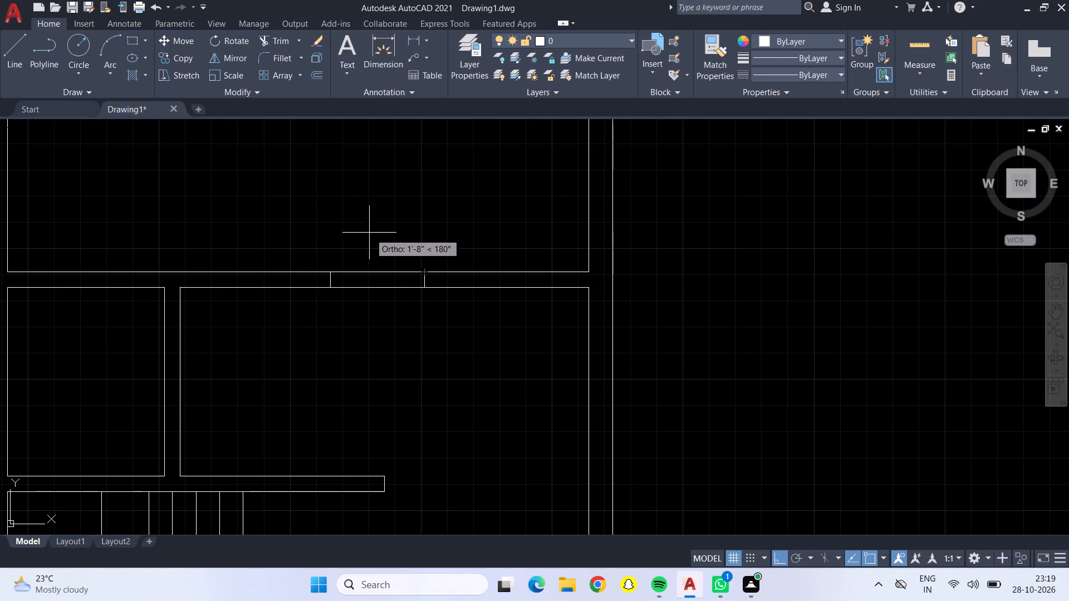
{"action": "key", "text": "Escape"}
Trim away both wall lines between the two cross lines to open the doorway into the top room.
{"action": "scroll", "coordinate": [425, 215], "scroll_direction": "down", "scroll_amount": 2}
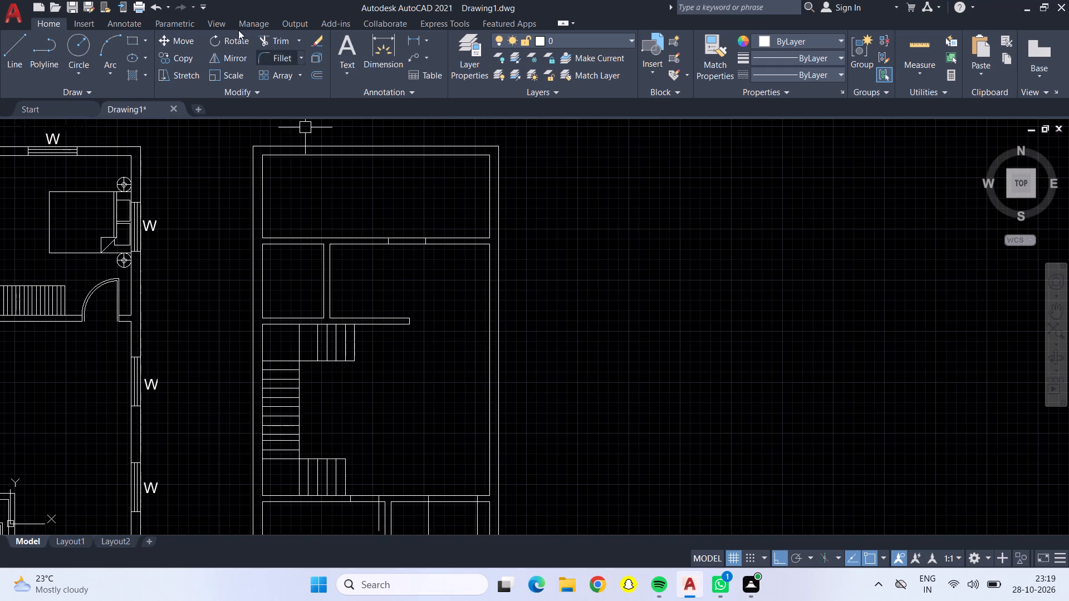
{"action": "left_click", "coordinate": [278, 46]}
{"action": "left_click_drag", "start_coordinate": [404, 210], "coordinate": [404, 246]}
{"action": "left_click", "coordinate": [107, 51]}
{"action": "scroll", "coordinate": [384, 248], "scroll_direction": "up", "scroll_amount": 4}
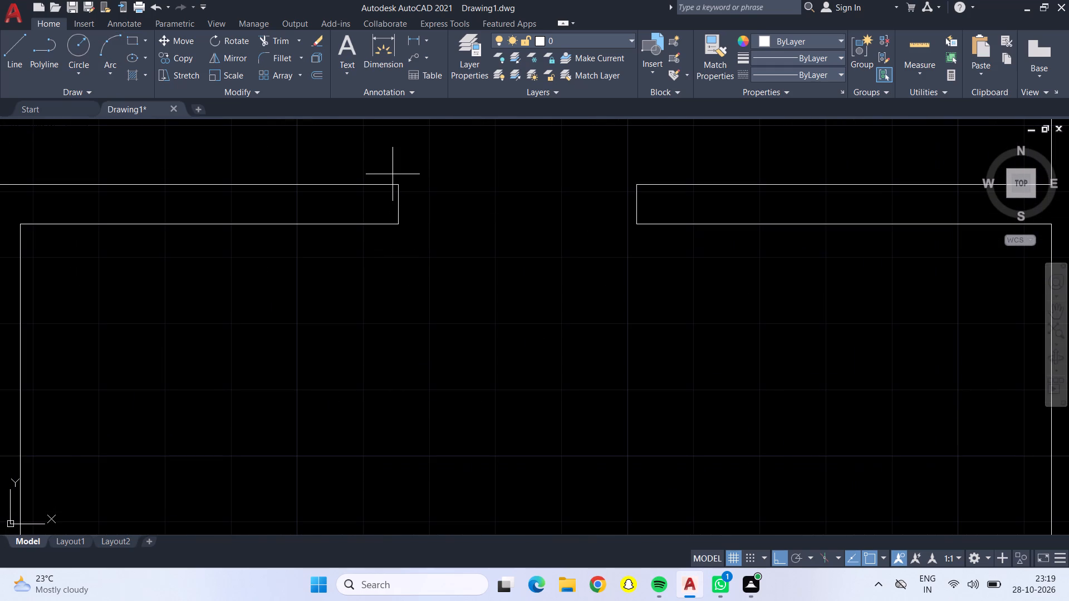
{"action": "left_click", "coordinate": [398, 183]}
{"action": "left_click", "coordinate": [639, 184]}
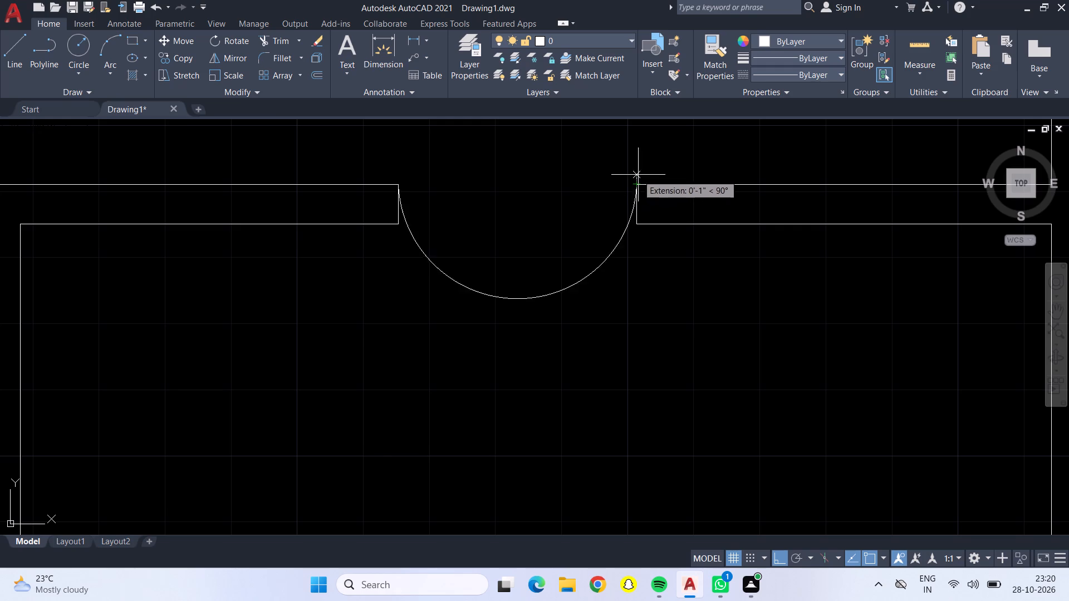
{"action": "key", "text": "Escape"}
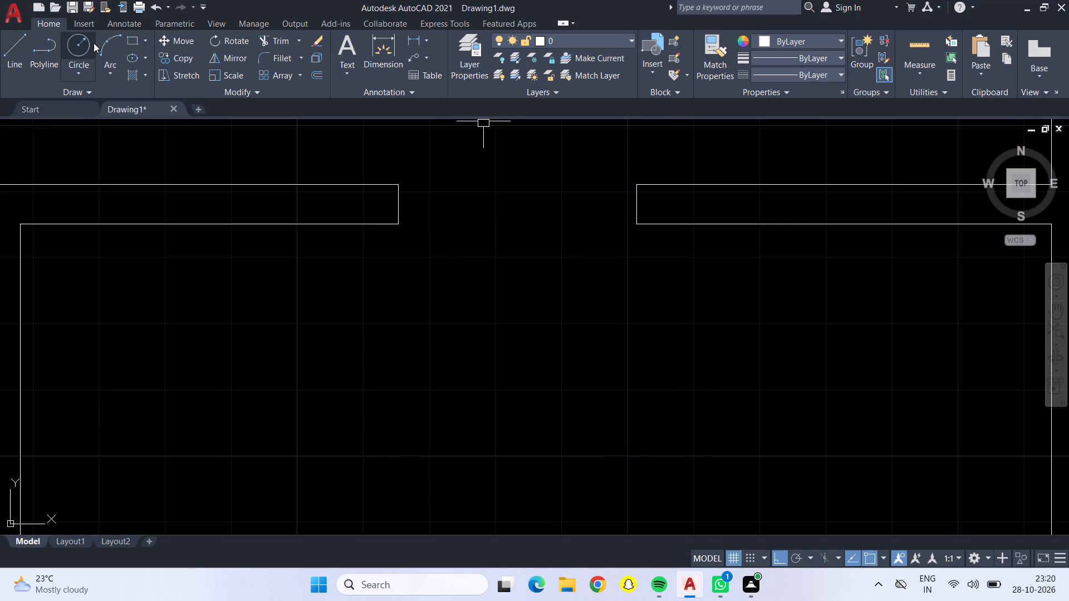
Draw a 3' line straight up into the top room from the upper corner of the door opening's left end.
{"action": "scroll", "coordinate": [470, 185], "scroll_direction": "down", "scroll_amount": 1}
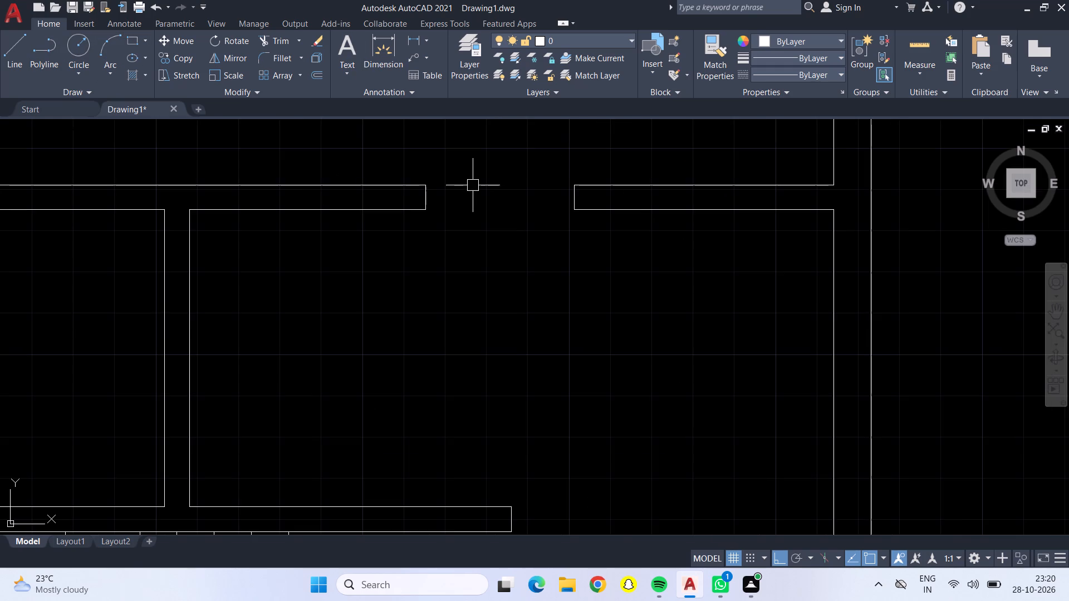
{"action": "middle_click_drag", "start_coordinate": [475, 185], "coordinate": [459, 269]}
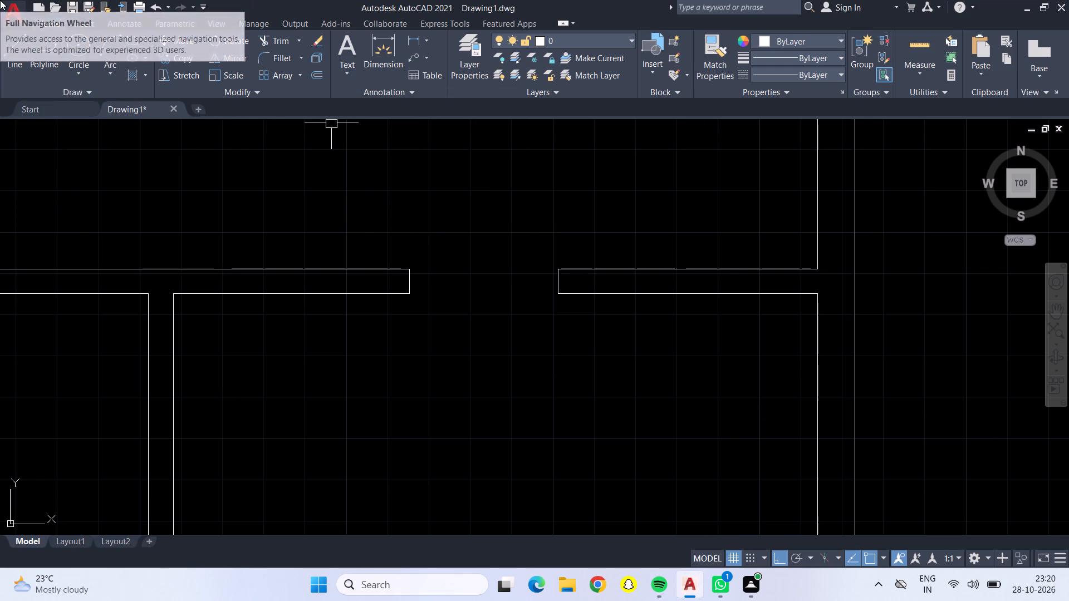
{"action": "left_click", "coordinate": [9, 66]}
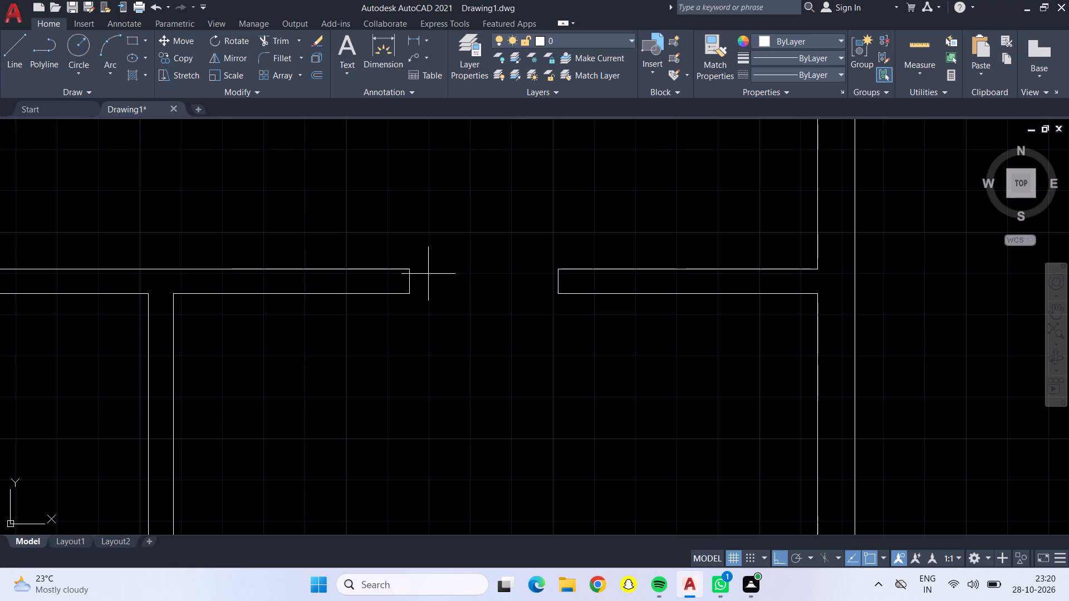
{"action": "left_click", "coordinate": [410, 265]}
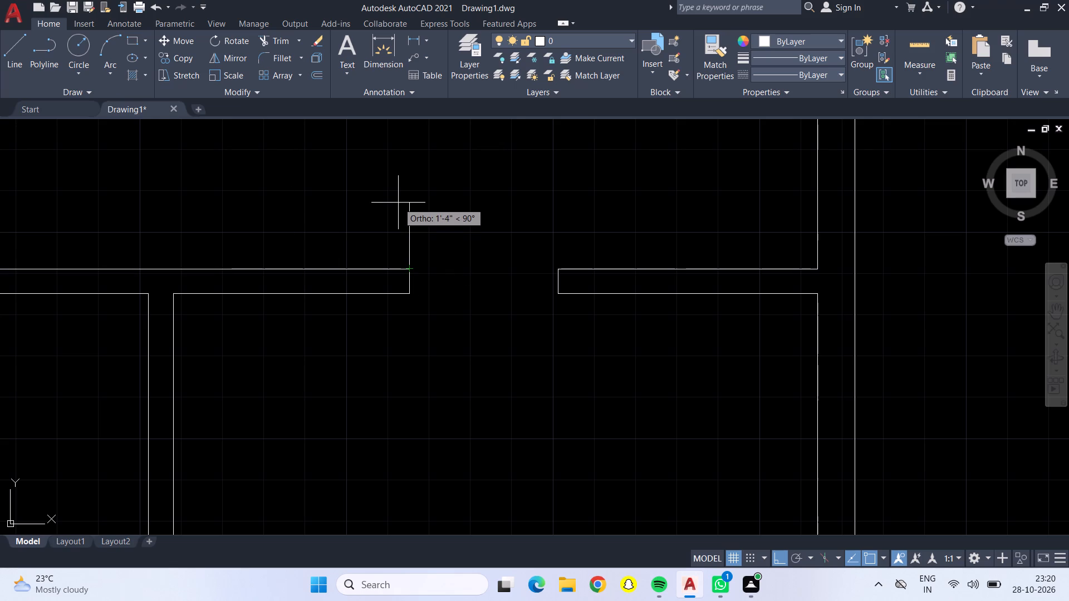
{"action": "type", "text": "3'"}
{"action": "key", "text": "Return"}
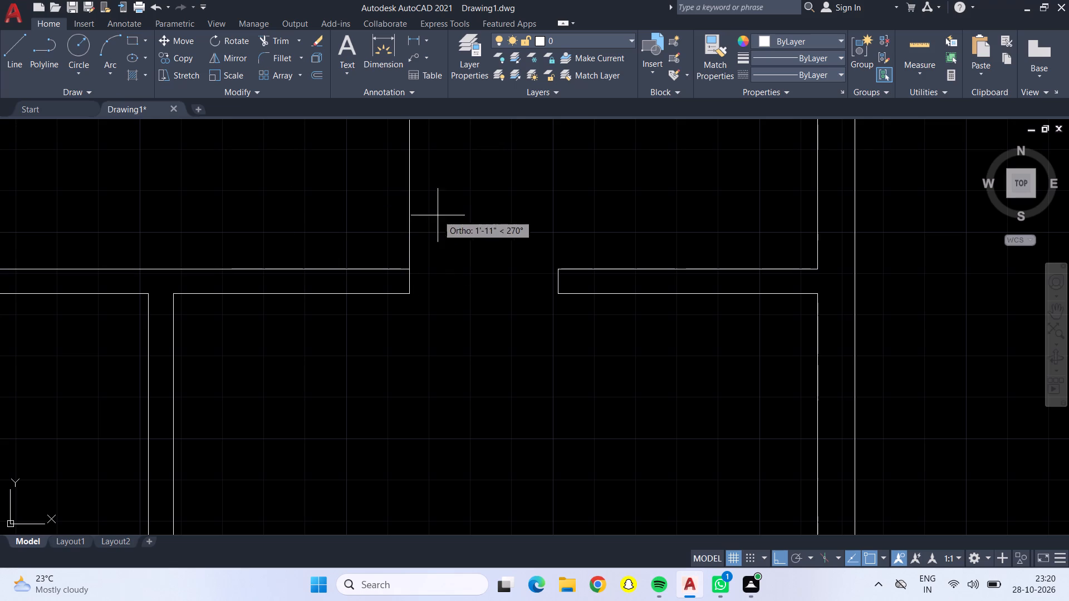
{"action": "key", "text": "Escape"}
Draw a 3' line straight up into the top room from the upper corner of the door opening's right end.
{"action": "left_click", "coordinate": [14, 62]}
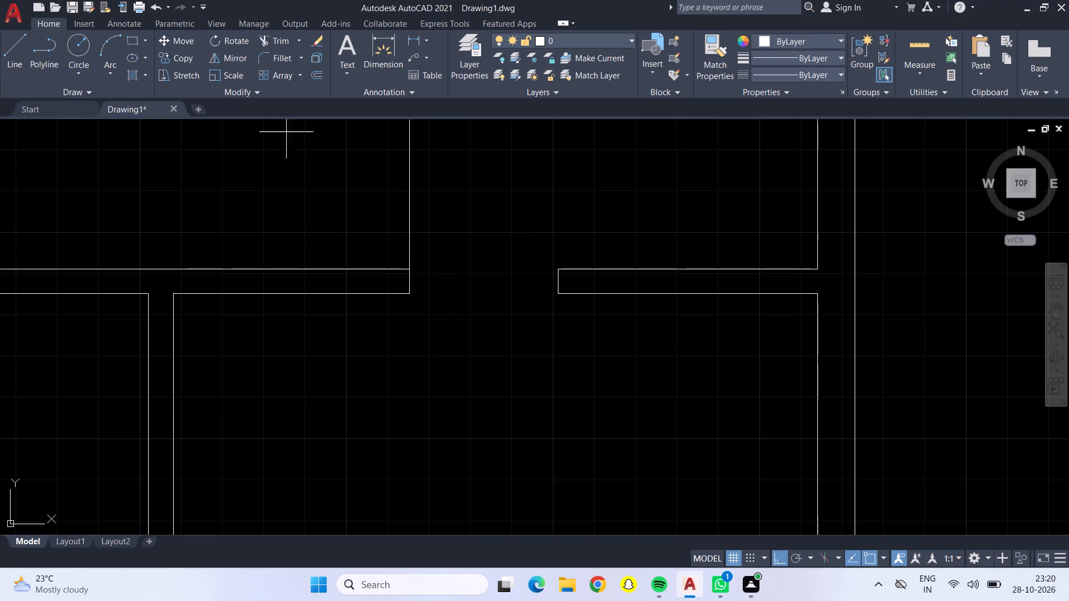
{"action": "left_click", "coordinate": [556, 273]}
{"action": "type", "text": "3'"}
{"action": "key", "text": "Return"}
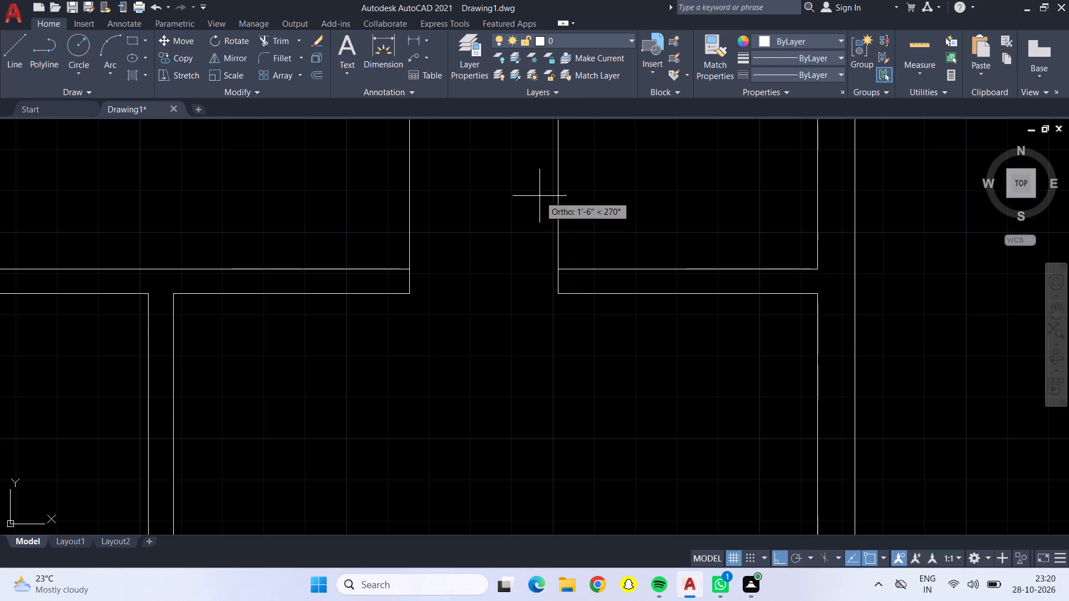
{"action": "key", "text": "Return"}
Draw a three-point arc from the top of the right door line through the middle of the opening, ending beyond the line's right side.
{"action": "scroll", "coordinate": [540, 192], "scroll_direction": "down", "scroll_amount": 2}
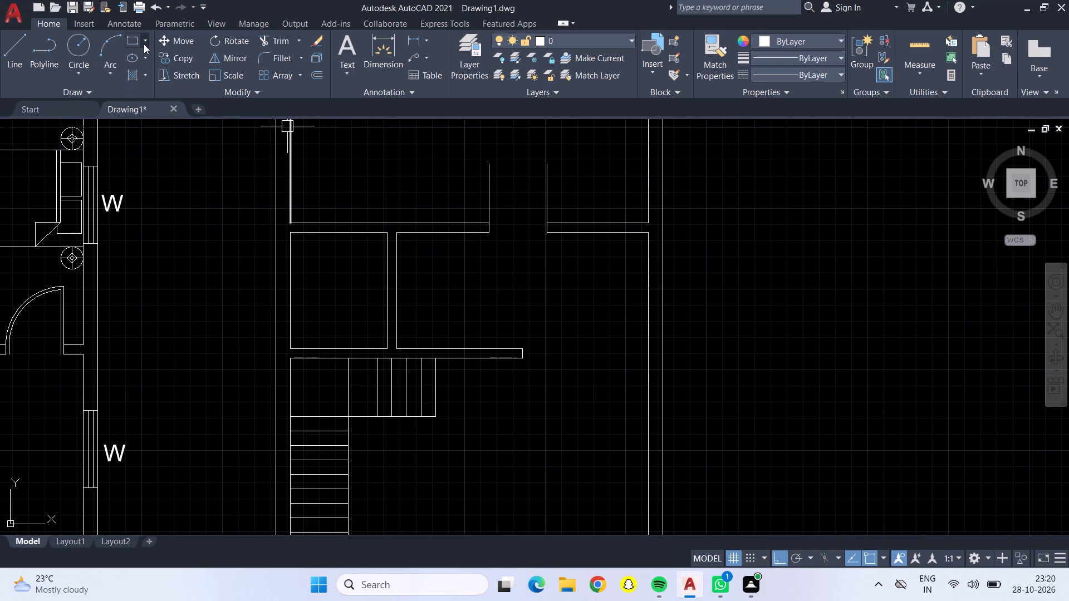
{"action": "left_click", "coordinate": [120, 38]}
{"action": "scroll", "coordinate": [496, 160], "scroll_direction": "up", "scroll_amount": 2}
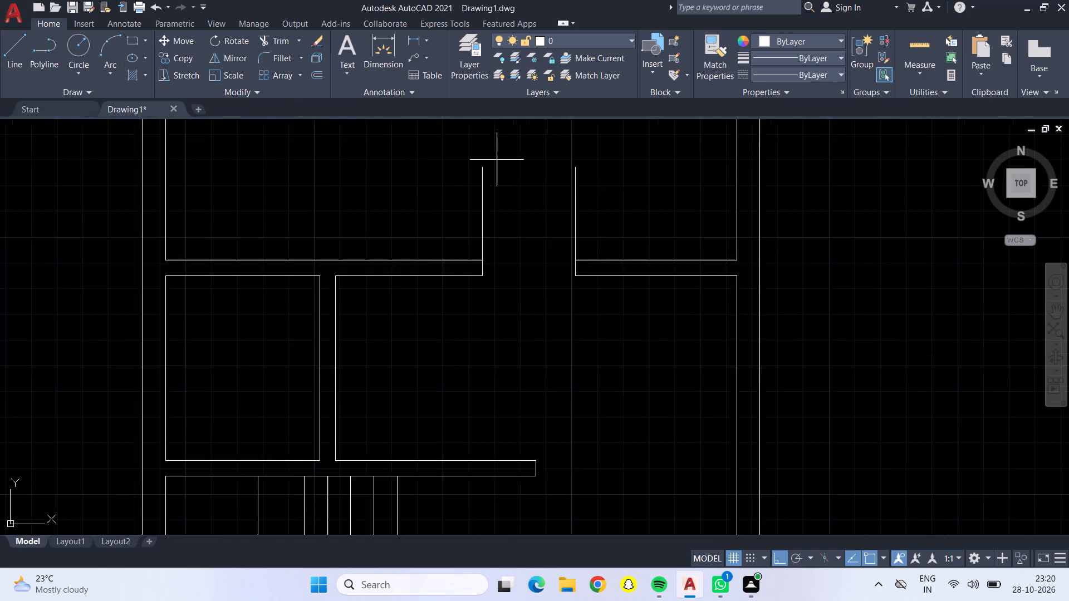
{"action": "left_click", "coordinate": [621, 175]}
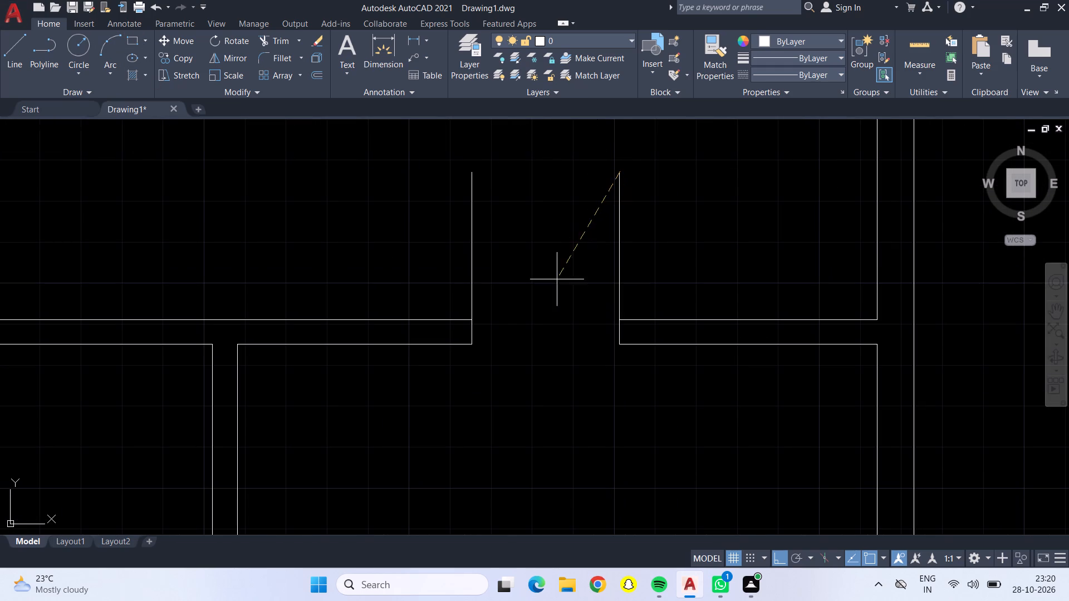
{"action": "left_click", "coordinate": [542, 321]}
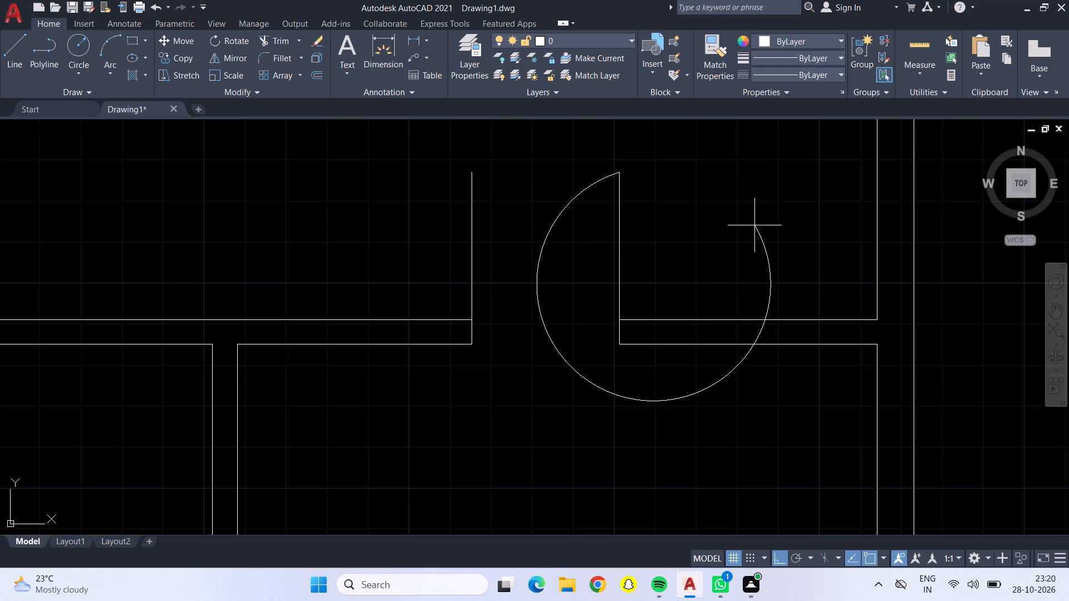
{"action": "left_click_drag", "start_coordinate": [745, 163], "coordinate": [739, 162]}
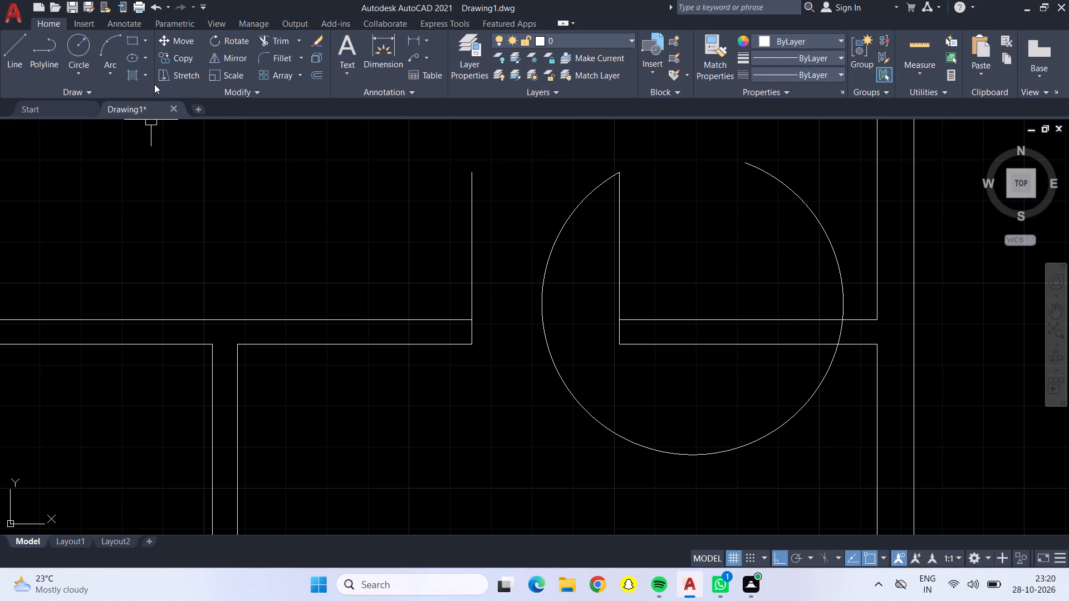
Draw a three-point arc from the top of the left door line, meeting the first arc mid-opening and ending beyond the line's left side.
{"action": "left_click", "coordinate": [106, 44]}
{"action": "left_click", "coordinate": [475, 174]}
{"action": "left_click", "coordinate": [543, 302]}
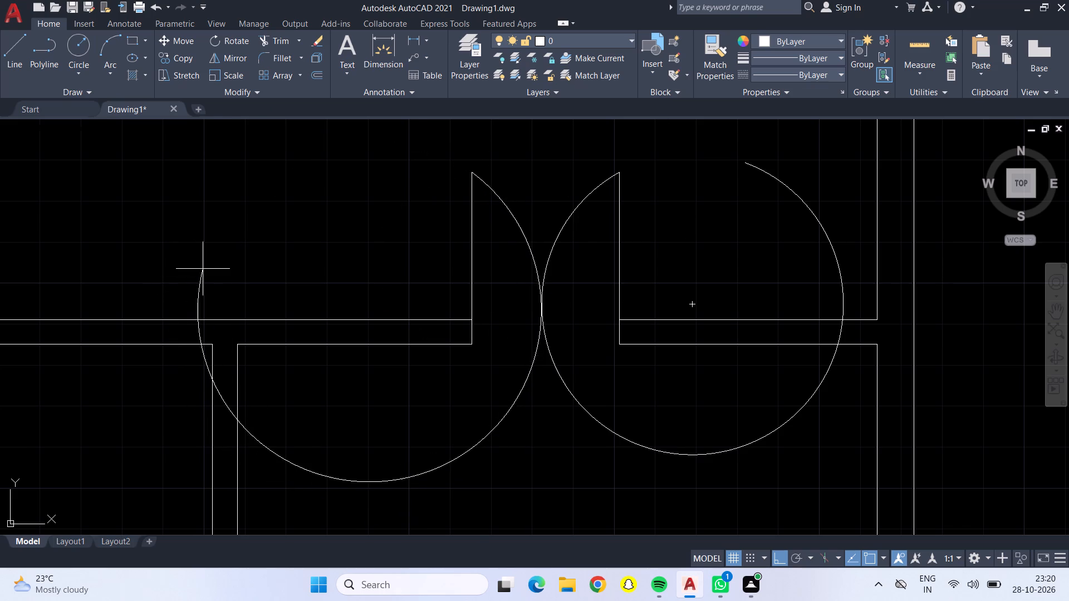
{"action": "left_click", "coordinate": [300, 266]}
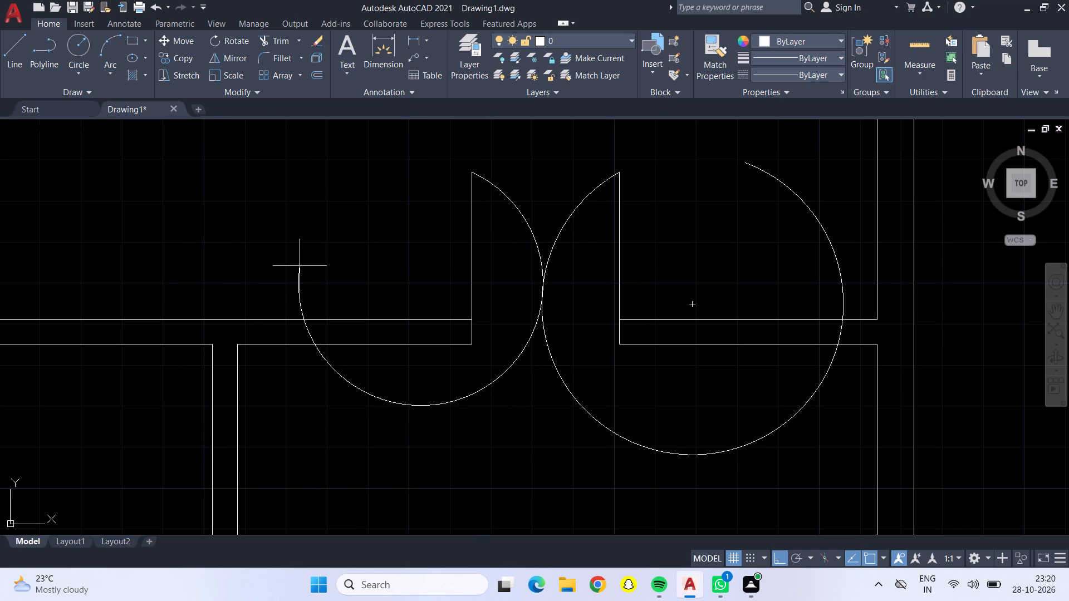
Trim both door arcs so only the two leaf swings inside the double-door opening remain, removing the leftover arc pieces on both sides.
{"action": "left_click", "coordinate": [272, 43]}
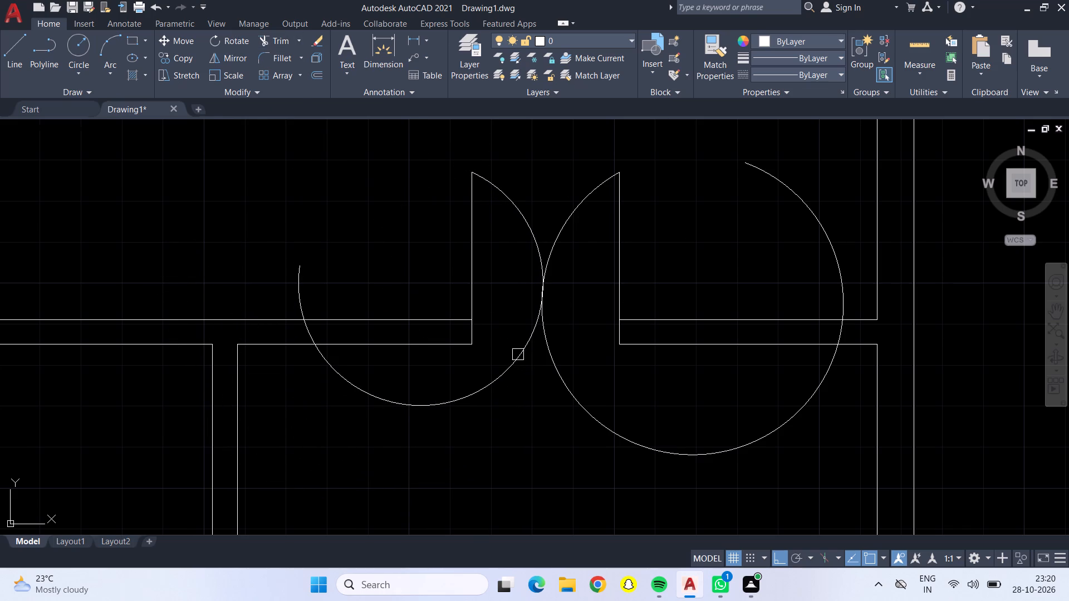
{"action": "left_click", "coordinate": [531, 352]}
{"action": "left_click", "coordinate": [545, 341]}
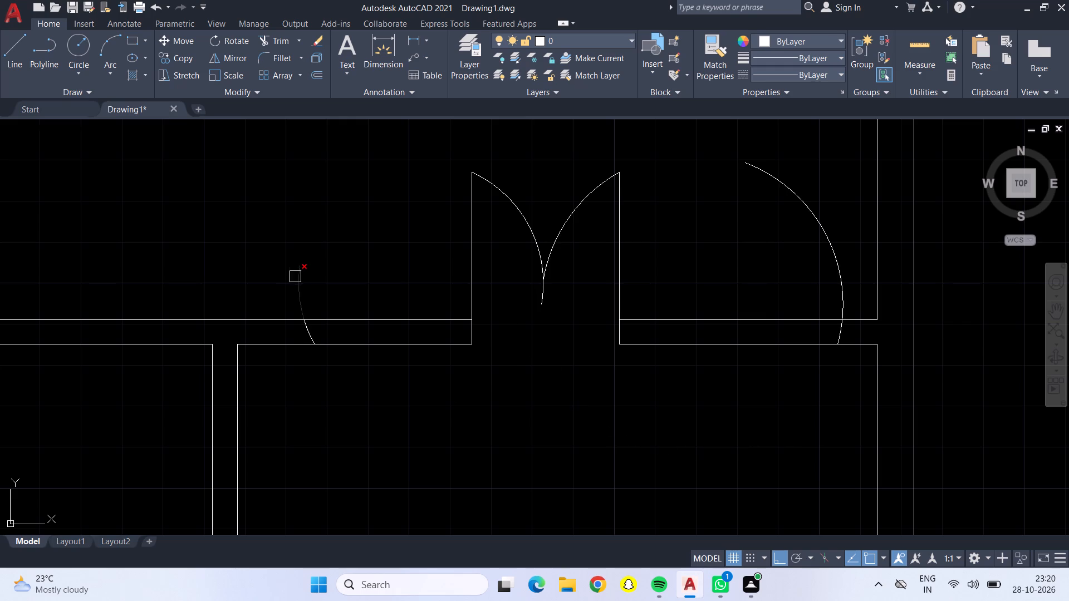
{"action": "left_click", "coordinate": [298, 277]}
{"action": "left_click", "coordinate": [308, 322]}
{"action": "left_click", "coordinate": [824, 246]}
{"action": "left_click", "coordinate": [838, 336]}
Shorten the left door arc by moving its lower endpoint up to the point where it meets the right arc.
{"action": "scroll", "coordinate": [834, 324], "scroll_direction": "down", "scroll_amount": 1}
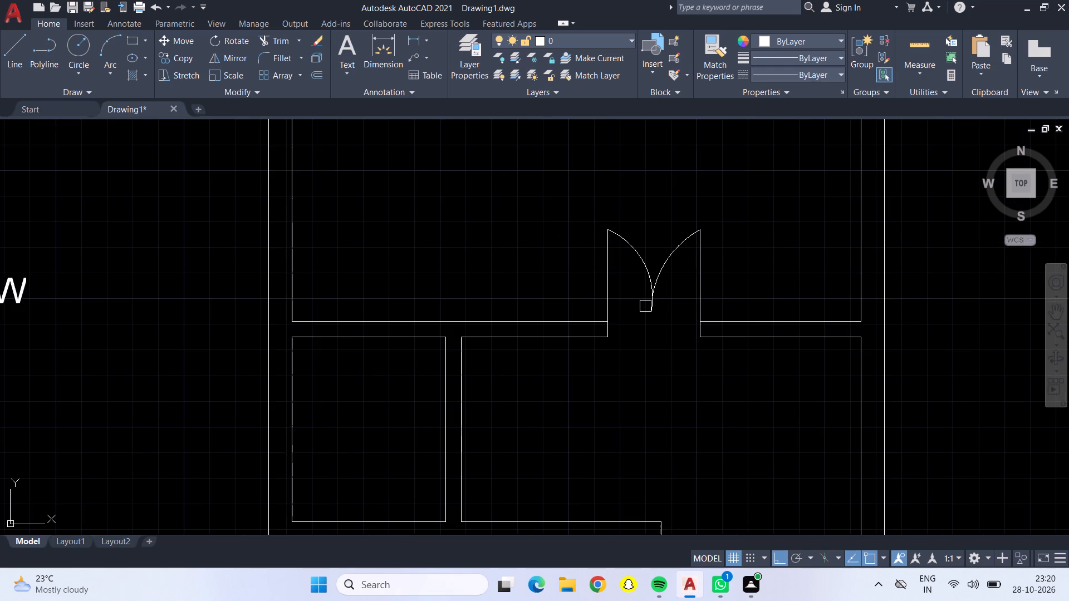
{"action": "scroll", "coordinate": [652, 312], "scroll_direction": "up", "scroll_amount": 3}
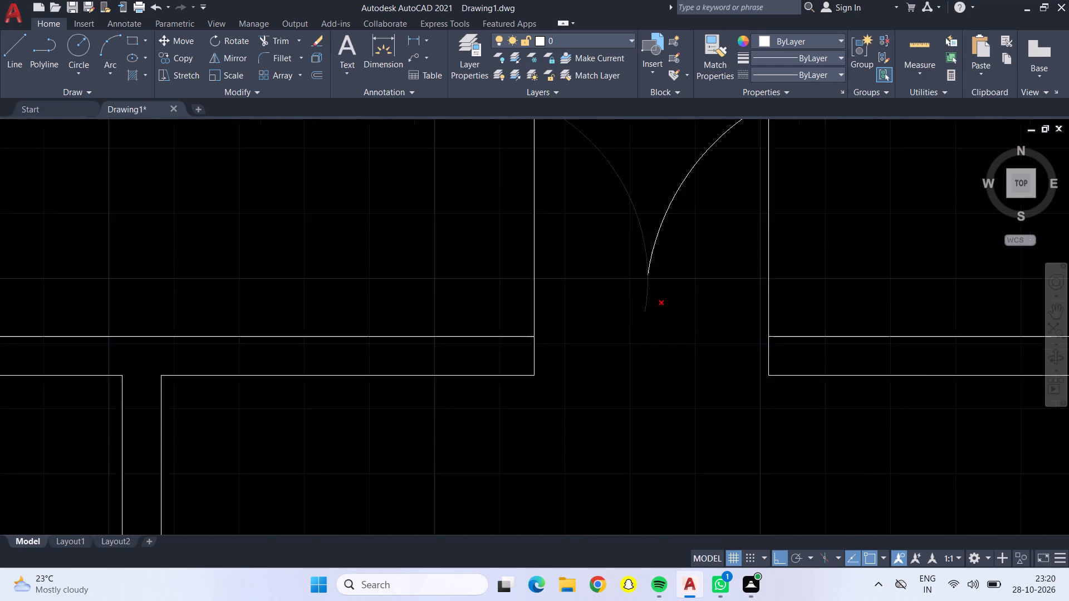
{"action": "scroll", "coordinate": [652, 312], "scroll_direction": "up", "scroll_amount": 1}
{"action": "scroll", "coordinate": [646, 205], "scroll_direction": "up", "scroll_amount": 3}
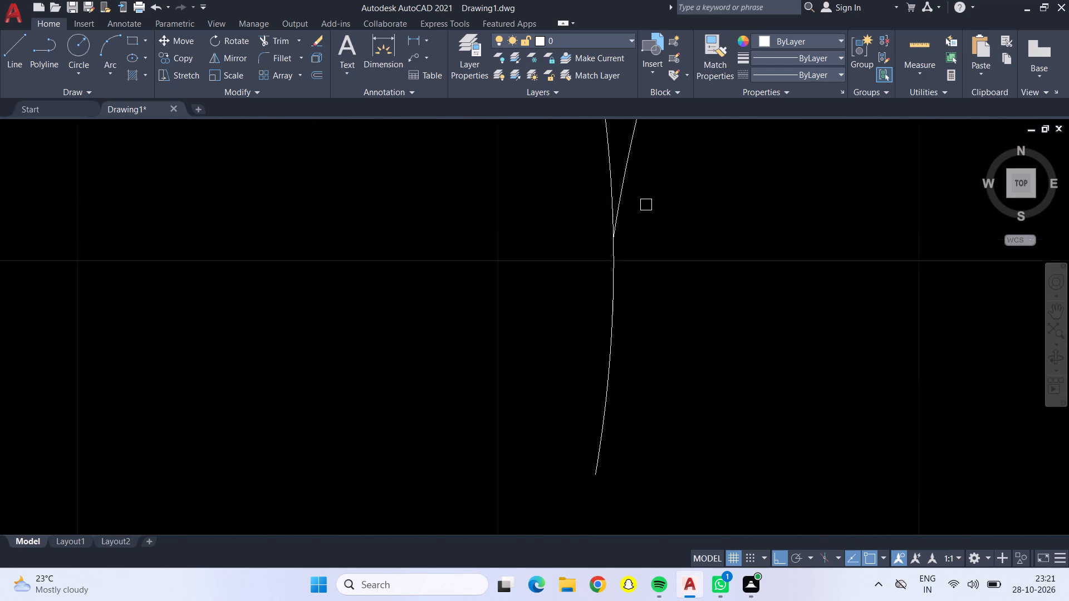
{"action": "scroll", "coordinate": [646, 205], "scroll_direction": "up", "scroll_amount": 1}
{"action": "scroll", "coordinate": [527, 249], "scroll_direction": "up", "scroll_amount": 4}
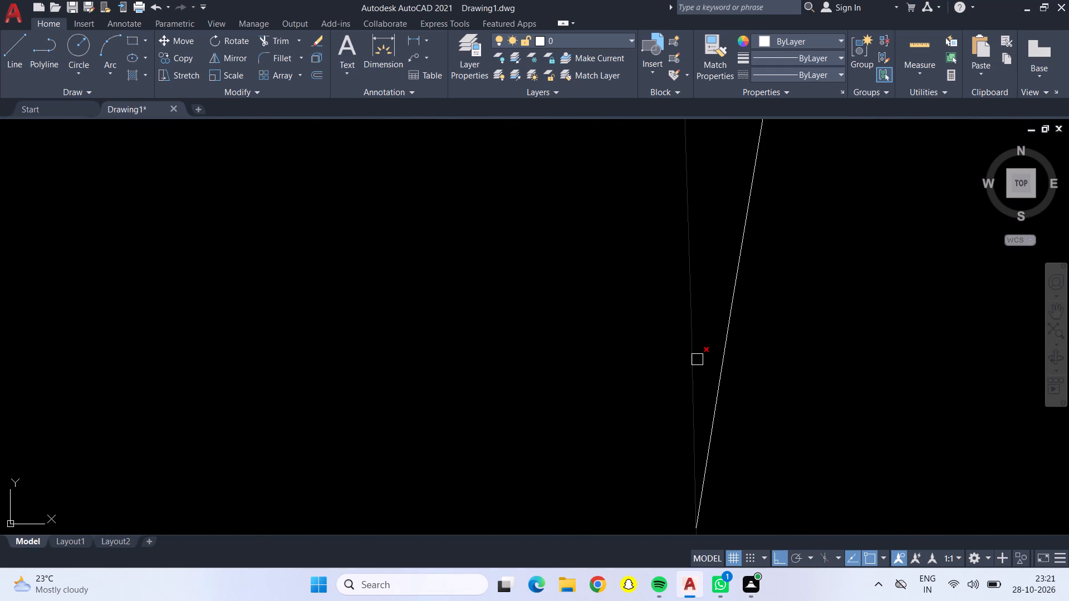
{"action": "middle_click_drag", "start_coordinate": [757, 329], "coordinate": [788, 149]}
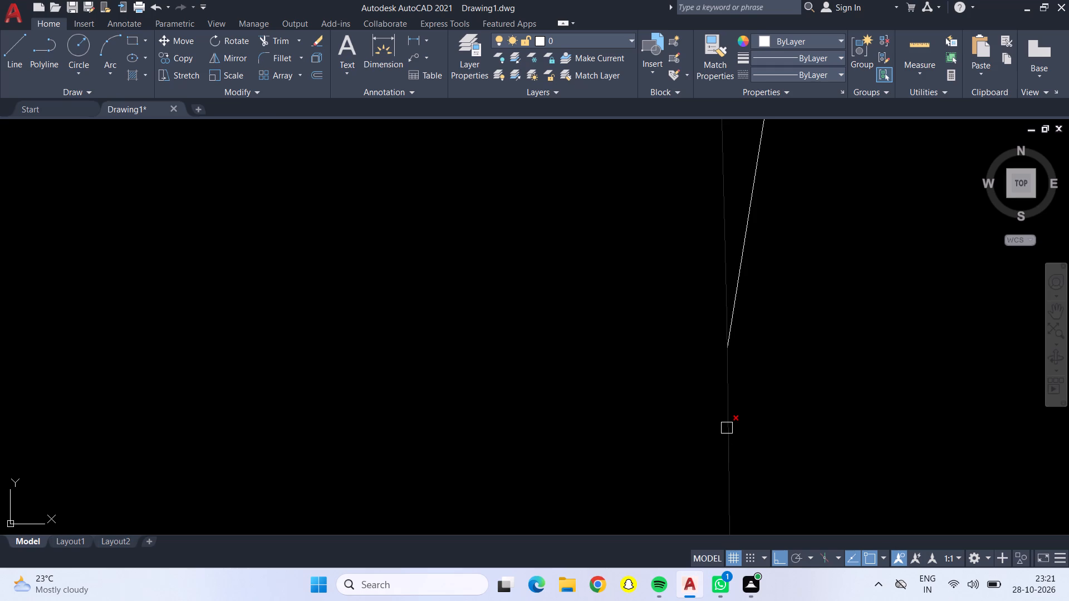
{"action": "key", "text": "Escape"}
{"action": "scroll", "coordinate": [727, 345], "scroll_direction": "up", "scroll_amount": 5}
{"action": "scroll", "coordinate": [677, 369], "scroll_direction": "up", "scroll_amount": 3}
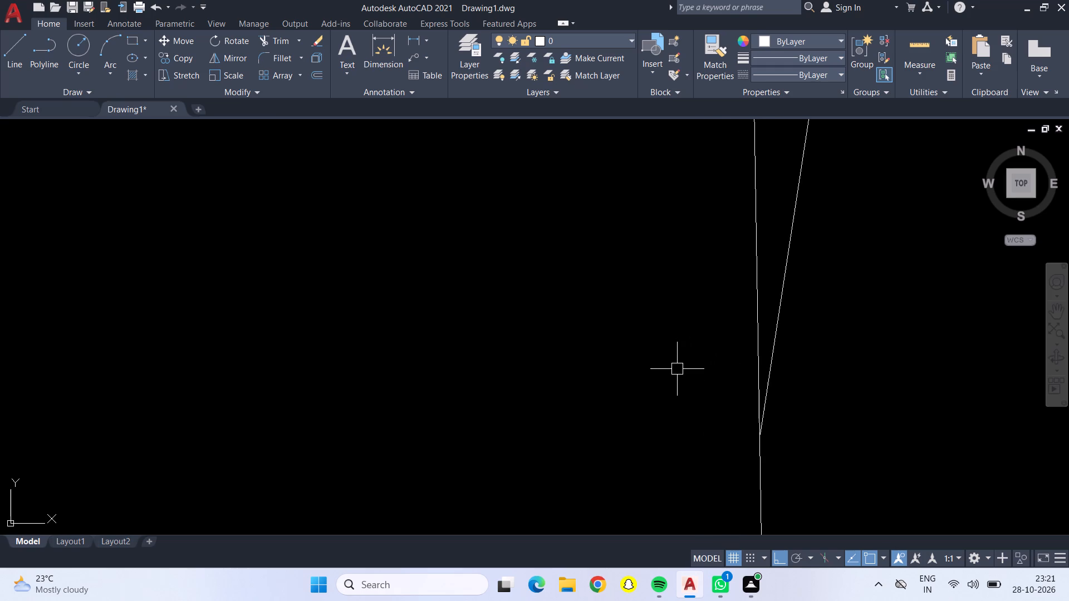
{"action": "left_click", "coordinate": [765, 457]}
{"action": "double_click", "coordinate": [756, 459]}
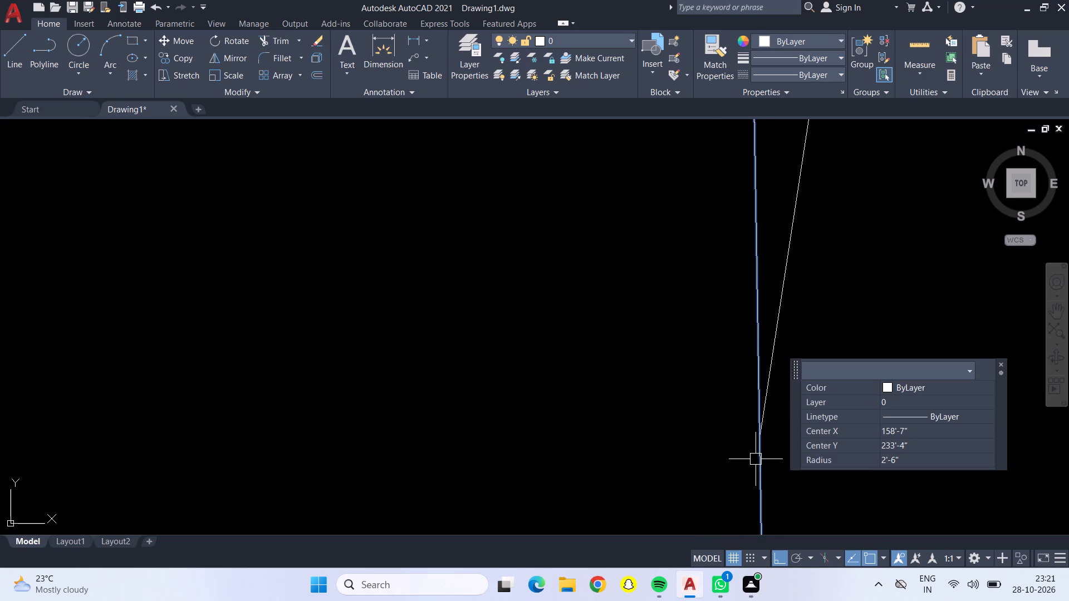
{"action": "scroll", "coordinate": [756, 459], "scroll_direction": "down", "scroll_amount": 7}
{"action": "scroll", "coordinate": [730, 421], "scroll_direction": "down", "scroll_amount": 10}
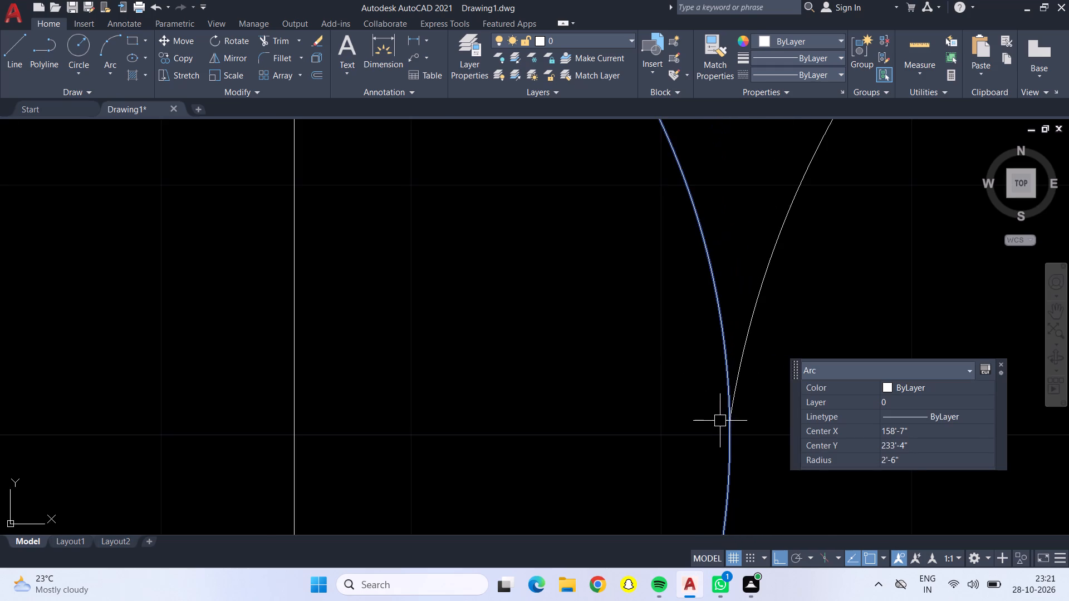
{"action": "scroll", "coordinate": [720, 417], "scroll_direction": "down", "scroll_amount": 4}
{"action": "left_click", "coordinate": [718, 456]}
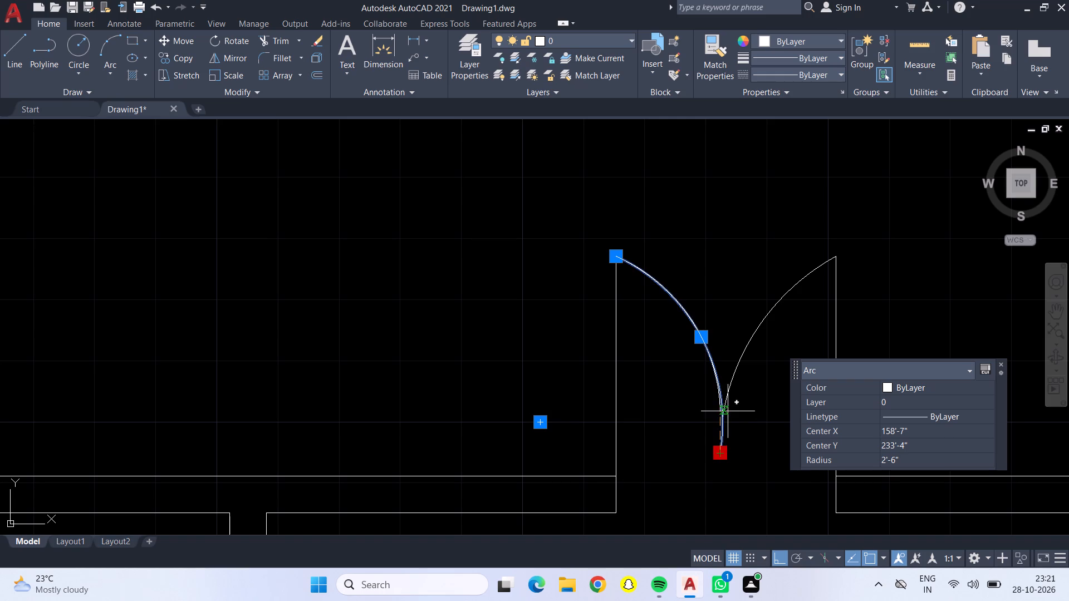
{"action": "left_click", "coordinate": [719, 409]}
{"action": "key", "text": "Escape"}
{"action": "scroll", "coordinate": [720, 407], "scroll_direction": "down", "scroll_amount": 4}
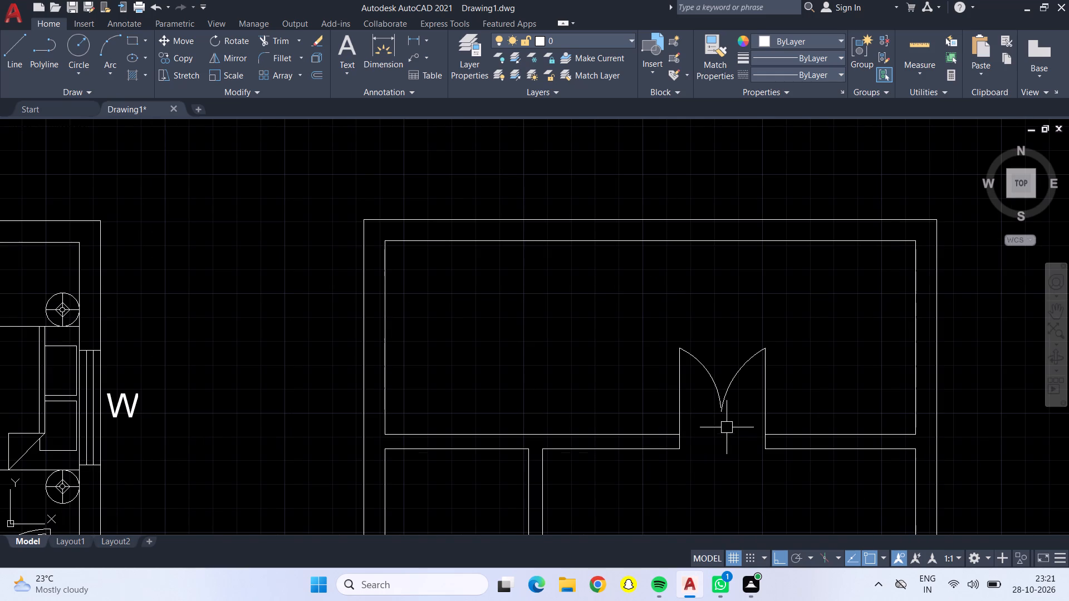
Offset the first tread line of the third plan's upper stair flight by 9" towards the landing.
{"action": "middle_click_drag", "start_coordinate": [728, 426], "coordinate": [773, 218]}
{"action": "scroll", "coordinate": [774, 225], "scroll_direction": "down", "scroll_amount": 2}
{"action": "middle_click_drag", "start_coordinate": [762, 368], "coordinate": [687, 288]}
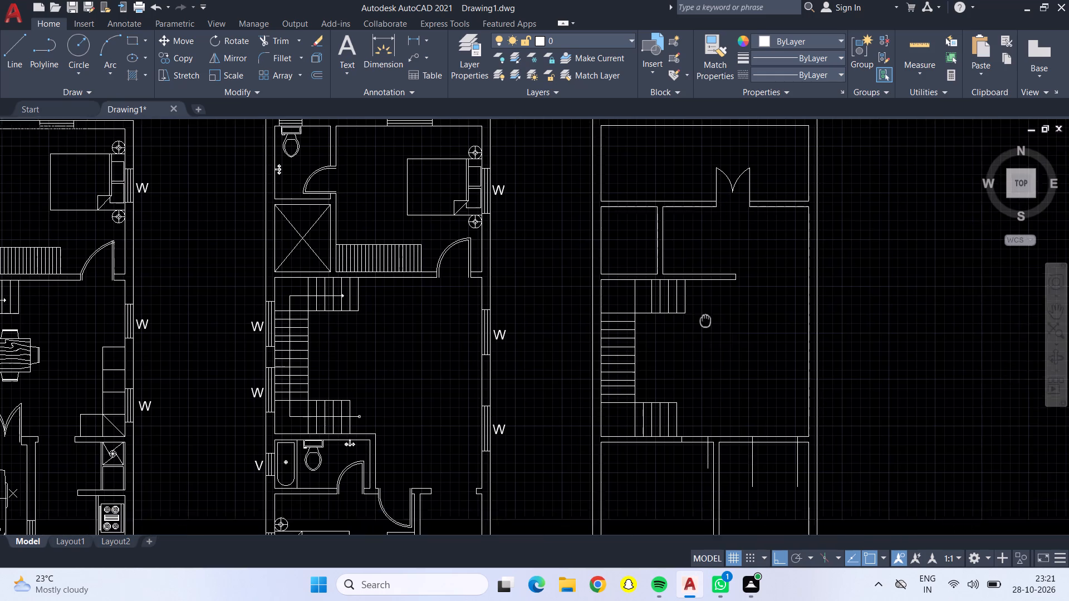
{"action": "middle_click_drag", "start_coordinate": [687, 288], "coordinate": [670, 242]}
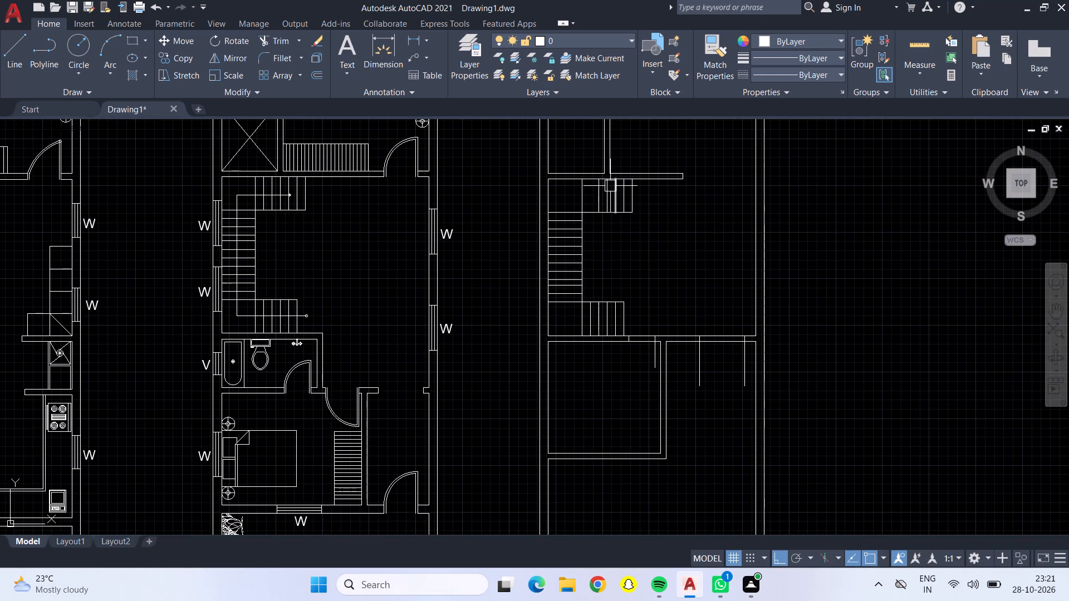
{"action": "key", "text": "o"}
{"action": "key", "text": "Return"}
{"action": "type", "text": "9\""}
{"action": "key", "text": "Return"}
{"action": "scroll", "coordinate": [597, 198], "scroll_direction": "up", "scroll_amount": 2}
{"action": "left_click", "coordinate": [597, 188]}
{"action": "left_click", "coordinate": [580, 190]}
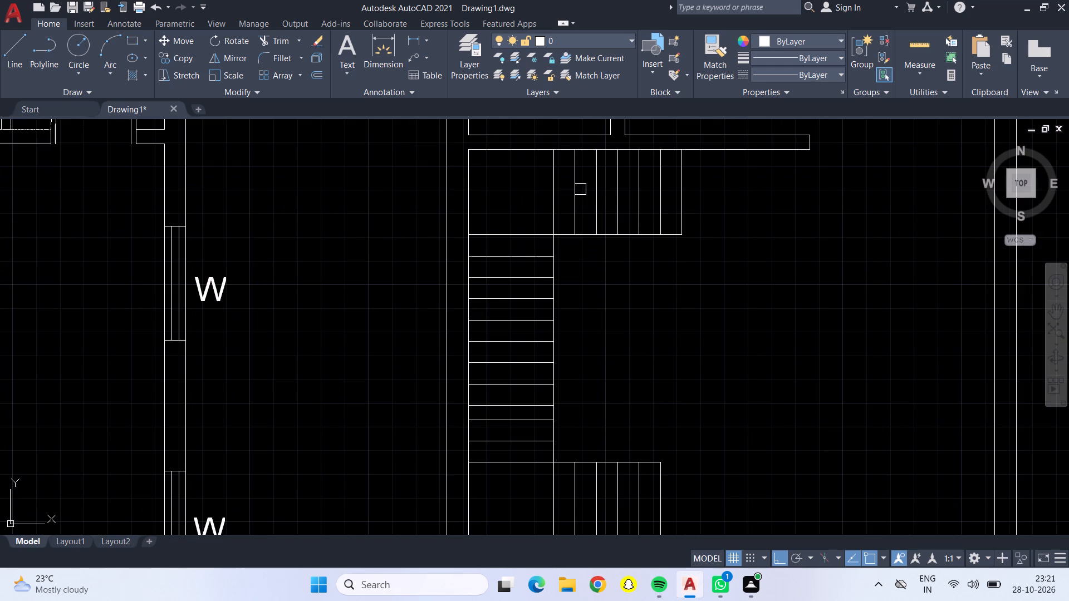
Trim the cross wall below the third plan's staircase to open the wide gap and the narrower gap between their jamb lines.
{"action": "scroll", "coordinate": [577, 198], "scroll_direction": "down", "scroll_amount": 2}
{"action": "middle_click_drag", "start_coordinate": [648, 285], "coordinate": [634, 244]}
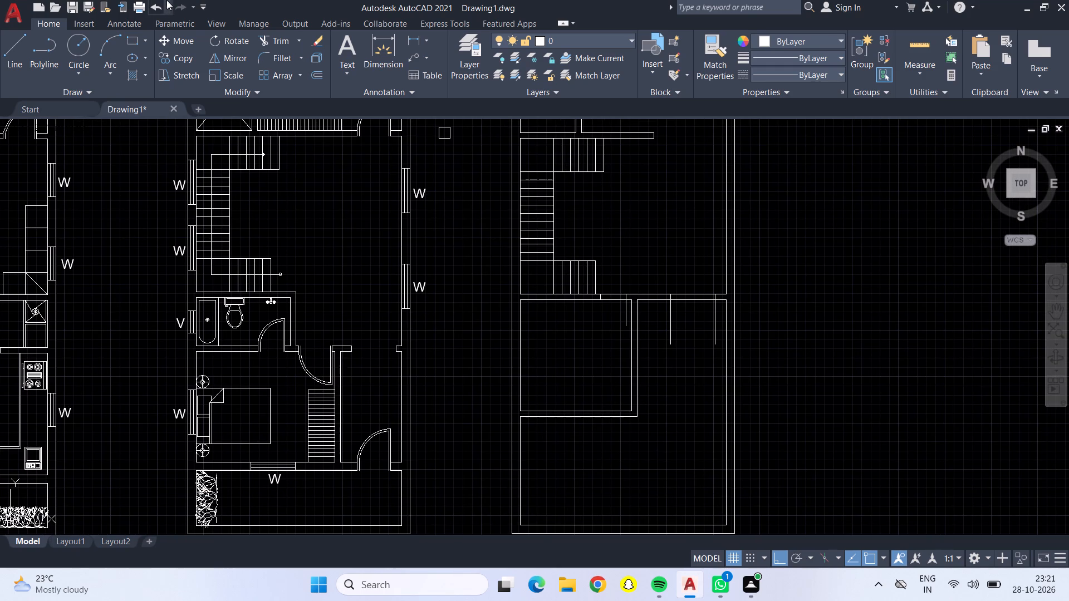
{"action": "left_click", "coordinate": [283, 36]}
{"action": "scroll", "coordinate": [710, 277], "scroll_direction": "up", "scroll_amount": 2}
{"action": "left_click_drag", "start_coordinate": [654, 278], "coordinate": [665, 359]}
{"action": "left_click_drag", "start_coordinate": [444, 293], "coordinate": [468, 356]}
{"action": "scroll", "coordinate": [464, 347], "scroll_direction": "down", "scroll_amount": 2}
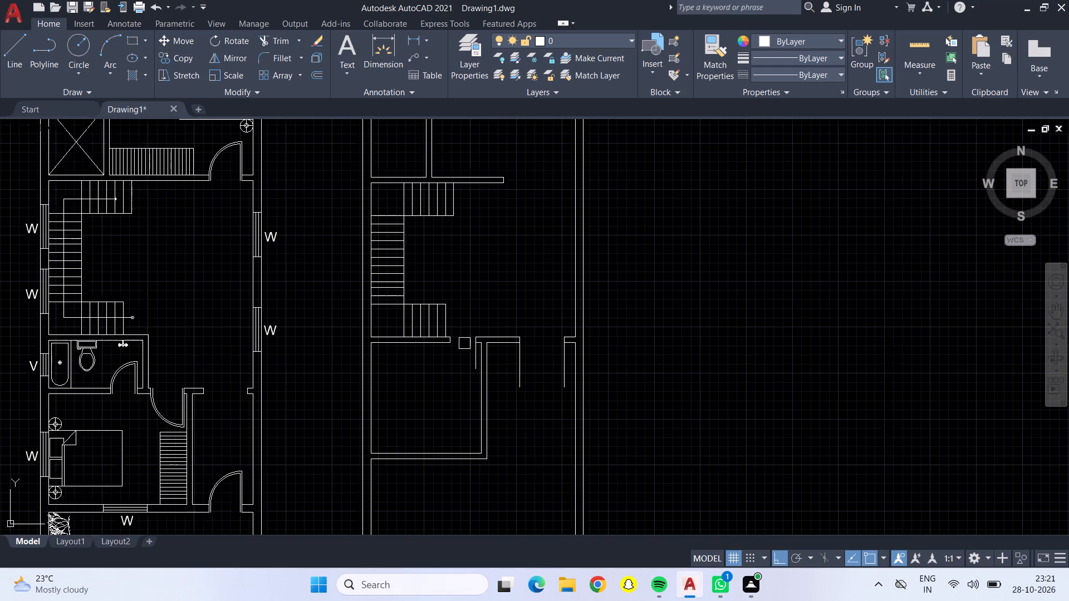
{"action": "middle_click_drag", "start_coordinate": [514, 263], "coordinate": [524, 420]}
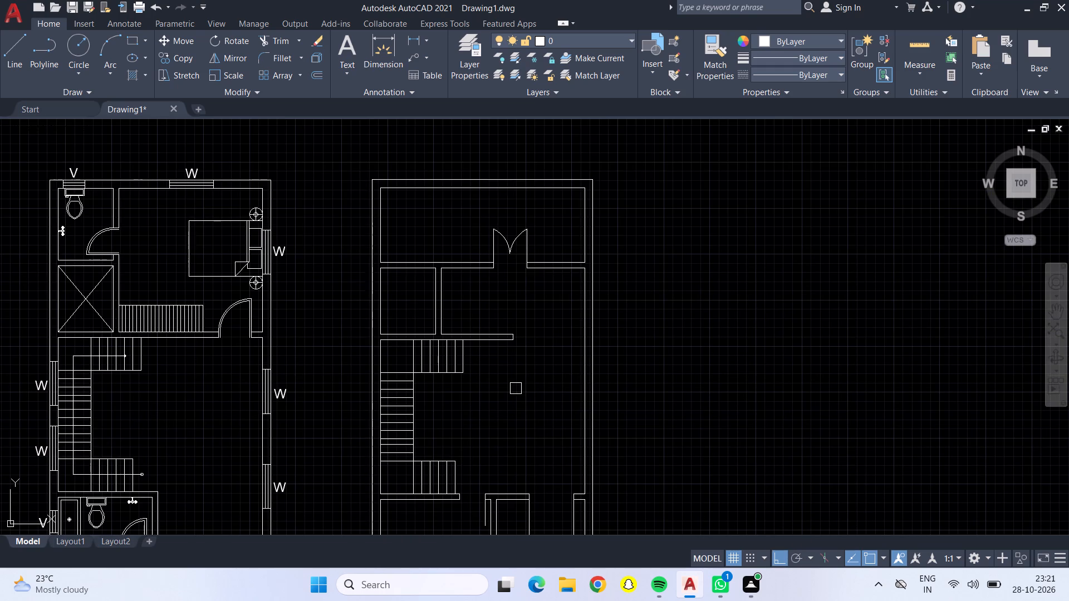
{"action": "middle_click_drag", "start_coordinate": [524, 386], "coordinate": [540, 192]}
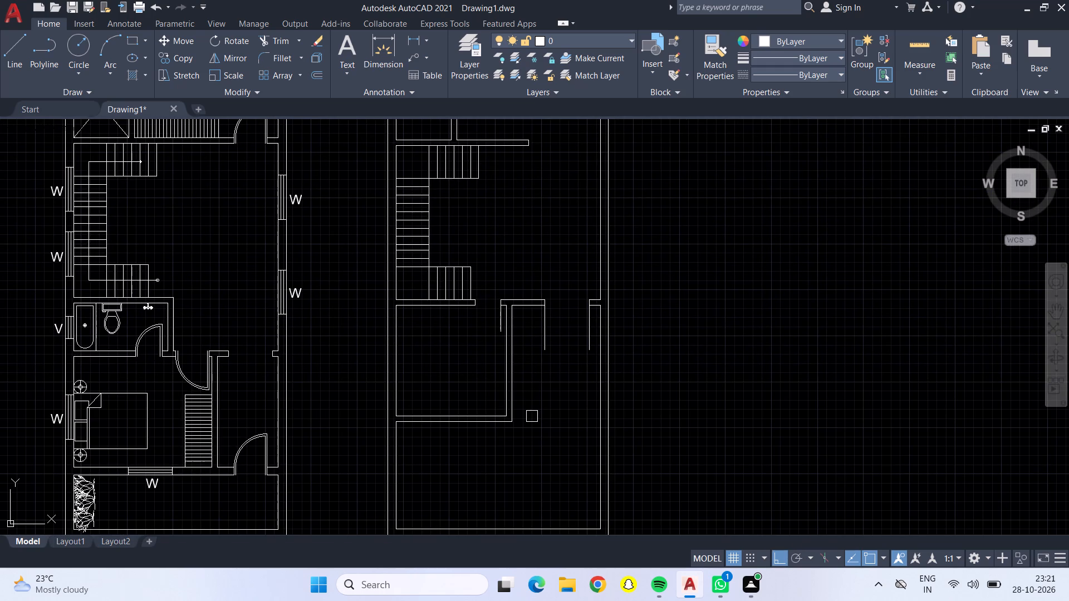
{"action": "middle_click_drag", "start_coordinate": [532, 415], "coordinate": [547, 342]}
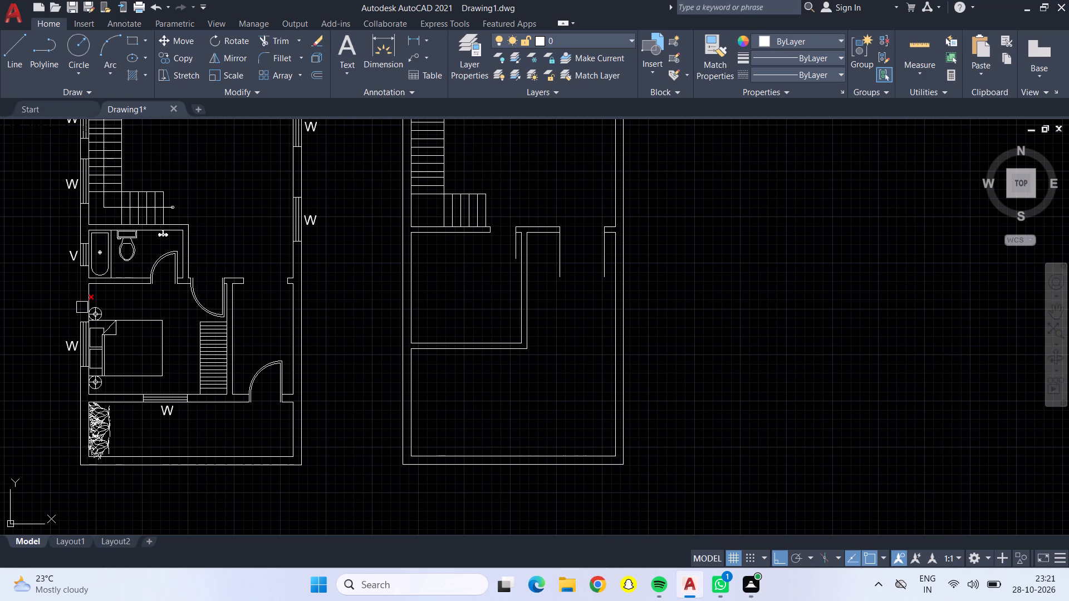
{"action": "key", "text": "Escape"}
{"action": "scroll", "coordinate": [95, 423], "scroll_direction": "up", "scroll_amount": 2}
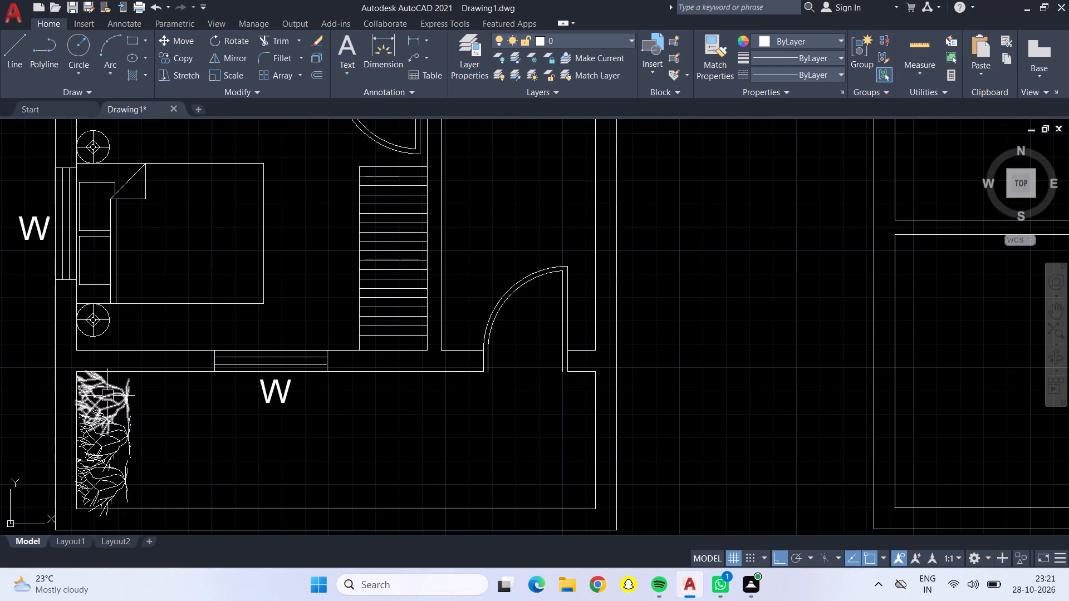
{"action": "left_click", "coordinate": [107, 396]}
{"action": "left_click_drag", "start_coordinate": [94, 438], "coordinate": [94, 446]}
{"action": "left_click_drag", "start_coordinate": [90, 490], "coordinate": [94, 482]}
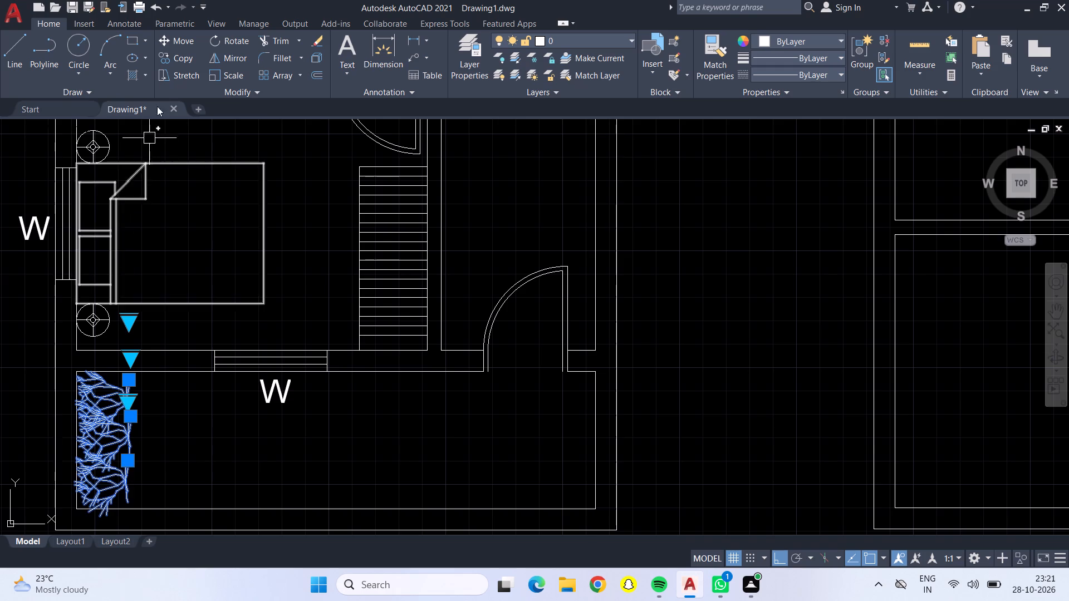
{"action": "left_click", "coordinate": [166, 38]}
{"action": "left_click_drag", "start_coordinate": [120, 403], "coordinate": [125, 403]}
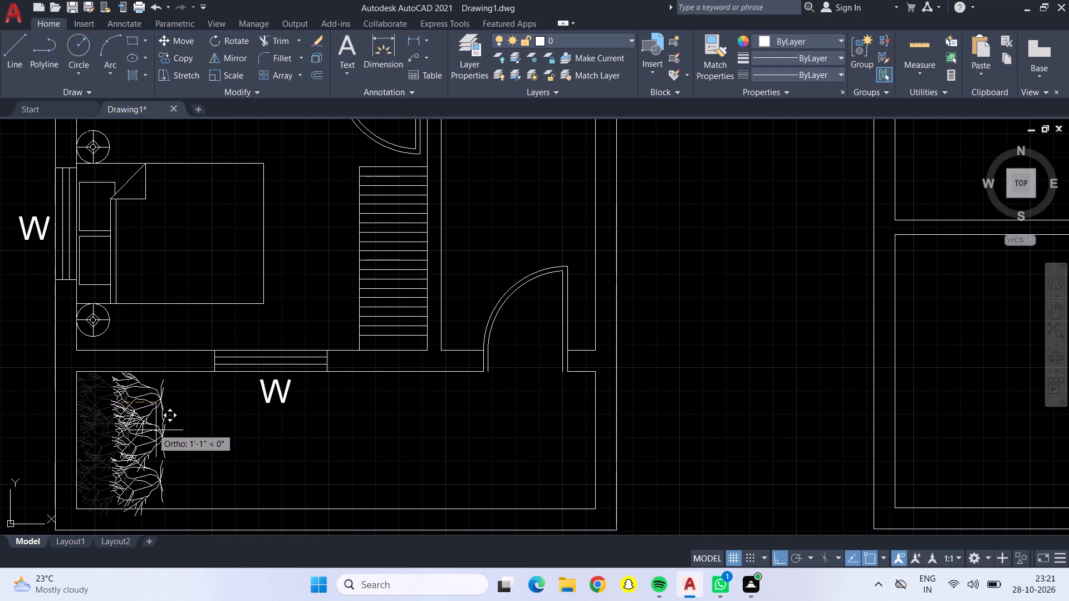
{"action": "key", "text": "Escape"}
Copy the second plan's three plants twice into the third plan's bottom room, stacked along its left wall, with Ortho off.
{"action": "left_click", "coordinate": [117, 395]}
{"action": "left_click", "coordinate": [121, 433]}
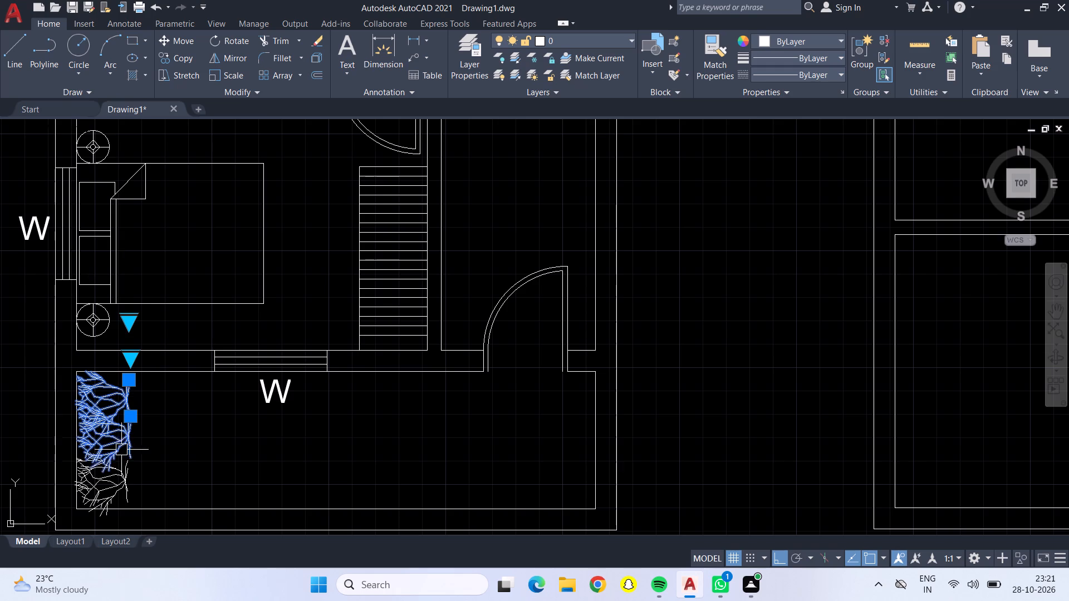
{"action": "left_click", "coordinate": [110, 474]}
{"action": "left_click", "coordinate": [82, 497]}
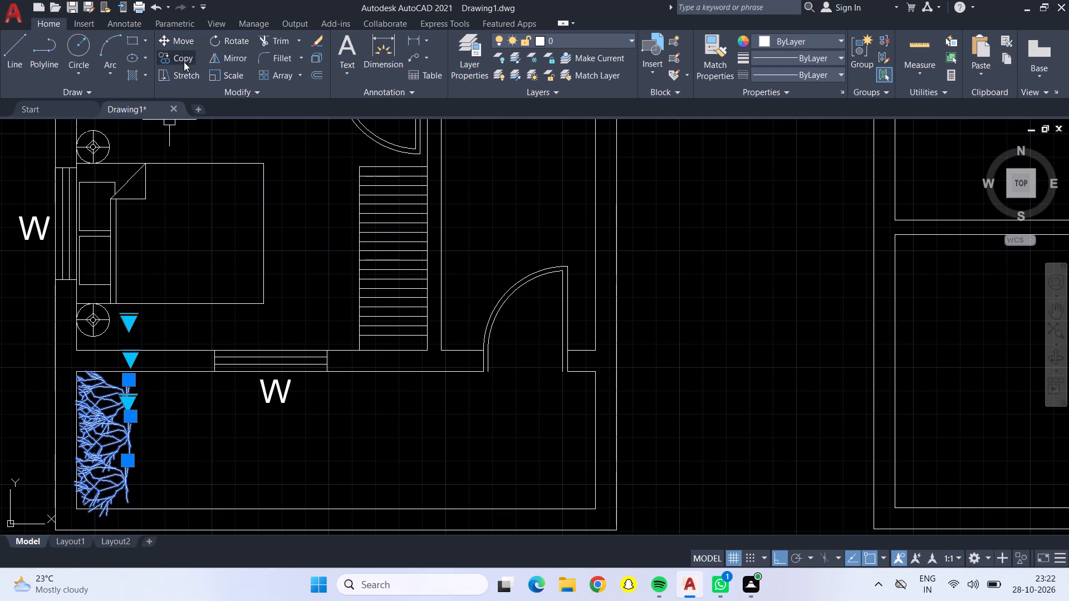
{"action": "left_click", "coordinate": [184, 62]}
{"action": "left_click", "coordinate": [109, 471]}
{"action": "scroll", "coordinate": [516, 469], "scroll_direction": "down", "scroll_amount": 2}
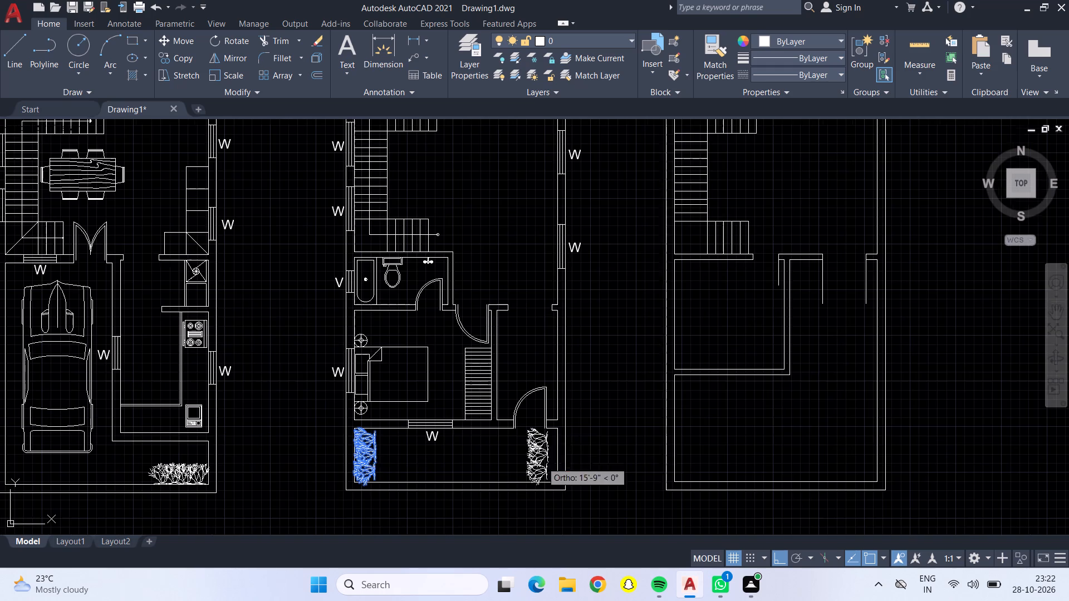
{"action": "scroll", "coordinate": [683, 445], "scroll_direction": "up", "scroll_amount": 3}
{"action": "scroll", "coordinate": [697, 432], "scroll_direction": "down", "scroll_amount": 1}
{"action": "middle_click_drag", "start_coordinate": [697, 430], "coordinate": [700, 346]}
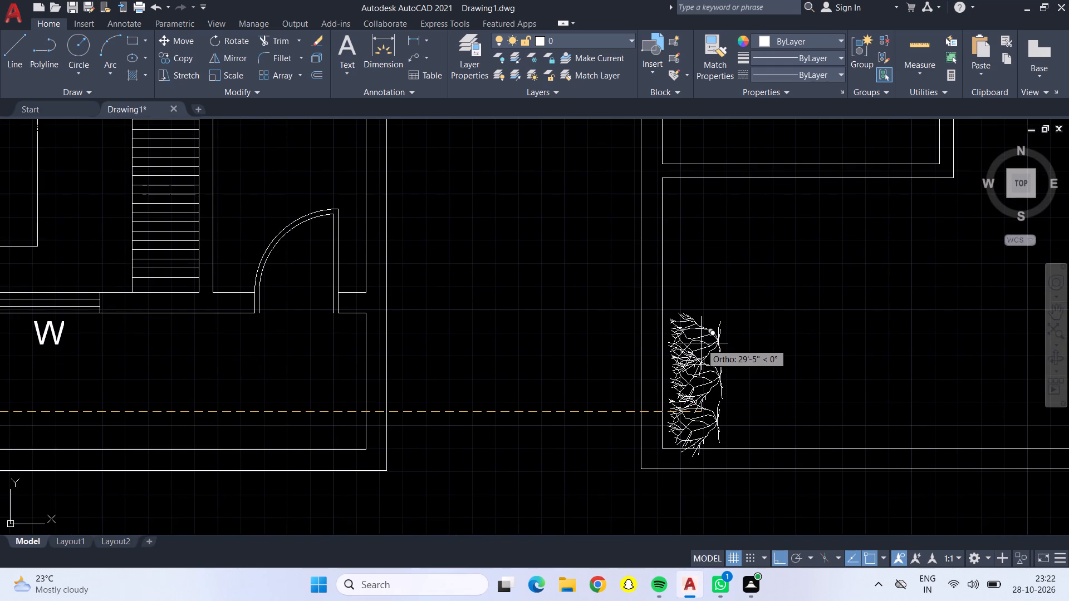
{"action": "key", "text": "F8"}
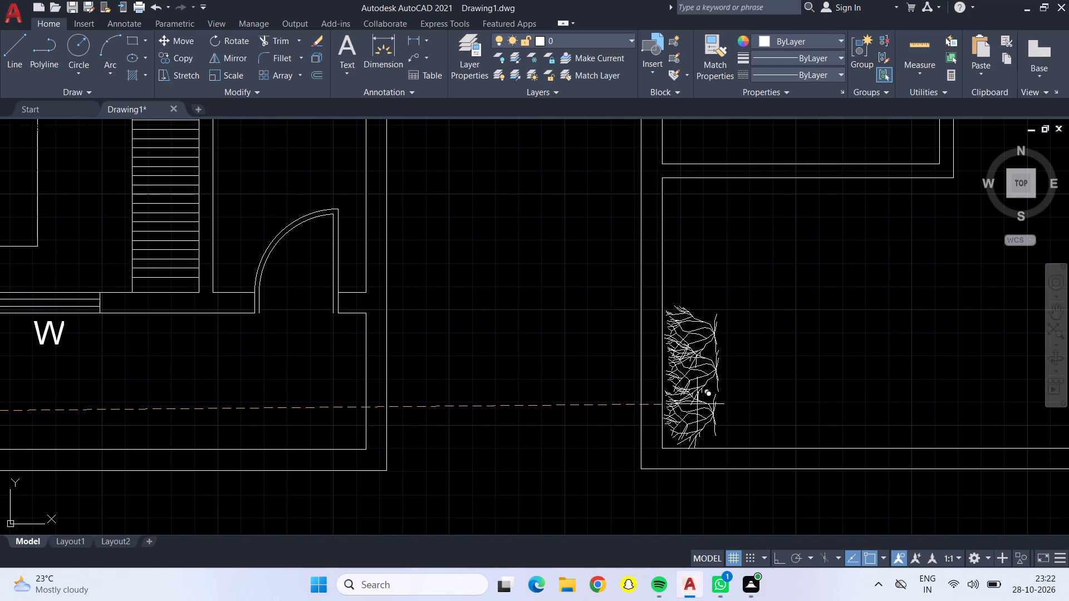
{"action": "left_click", "coordinate": [697, 403]}
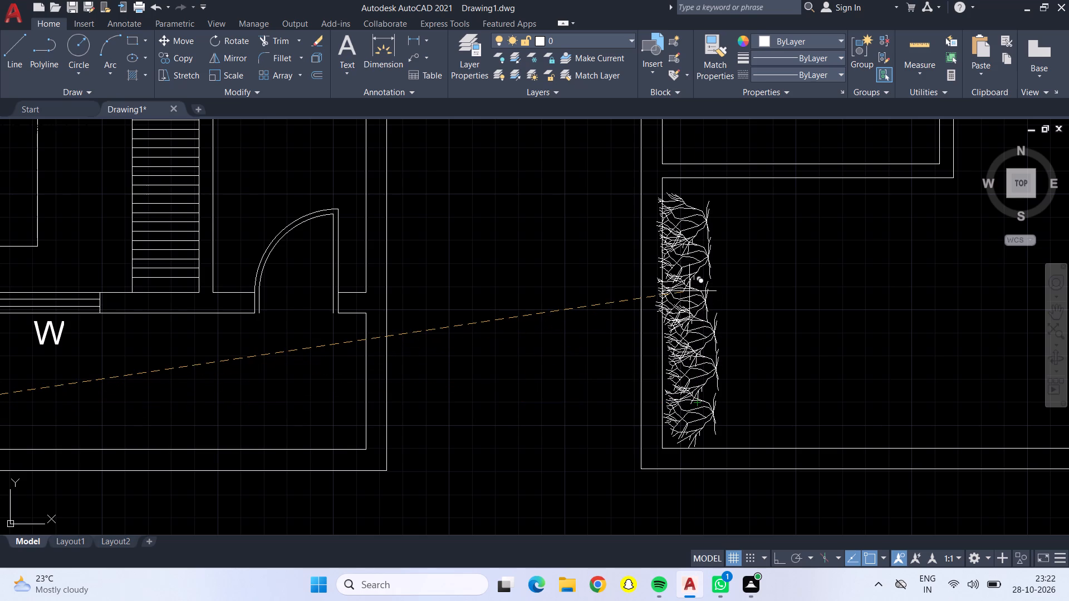
{"action": "left_click", "coordinate": [701, 284]}
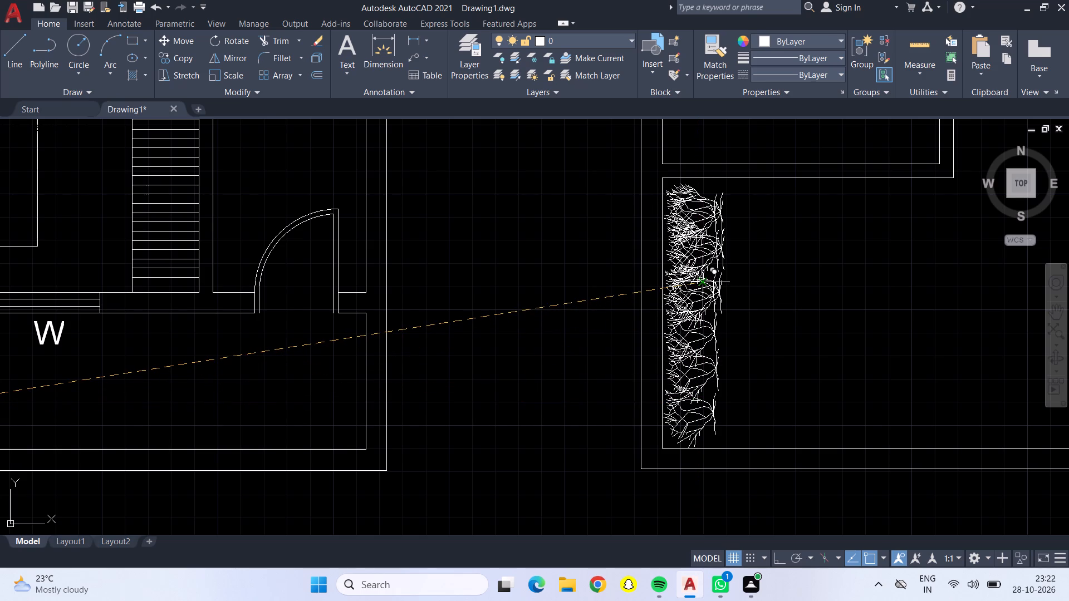
Look over the third plan's lower rooms and overall layout beside the two finished plans.
{"action": "scroll", "coordinate": [703, 280], "scroll_direction": "down", "scroll_amount": 4}
{"action": "key", "text": "Escape"}
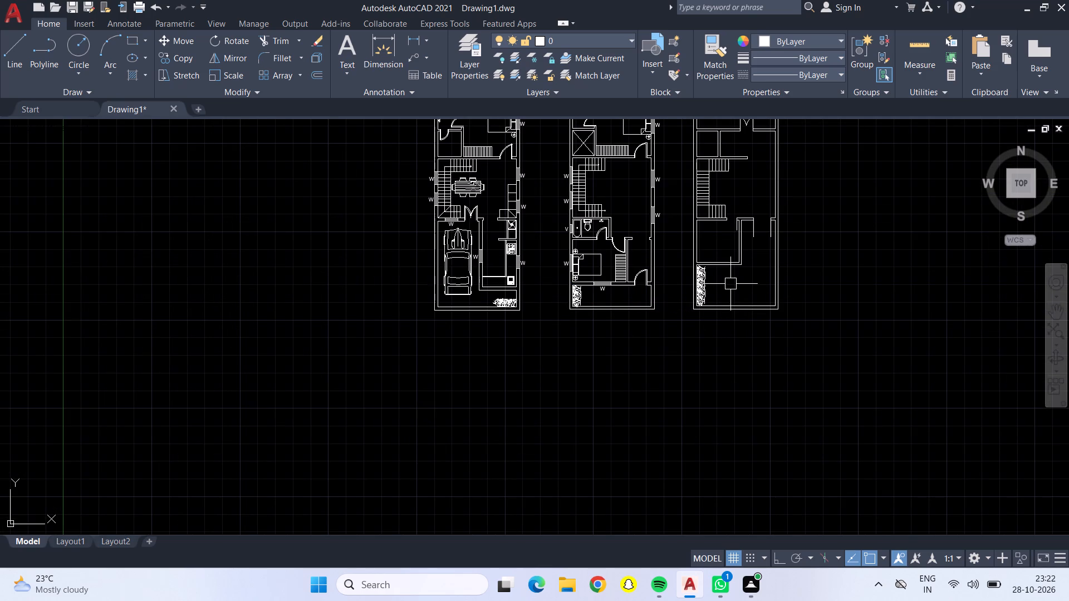
{"action": "scroll", "coordinate": [730, 283], "scroll_direction": "up", "scroll_amount": 2}
{"action": "middle_click_drag", "start_coordinate": [732, 274], "coordinate": [681, 361]}
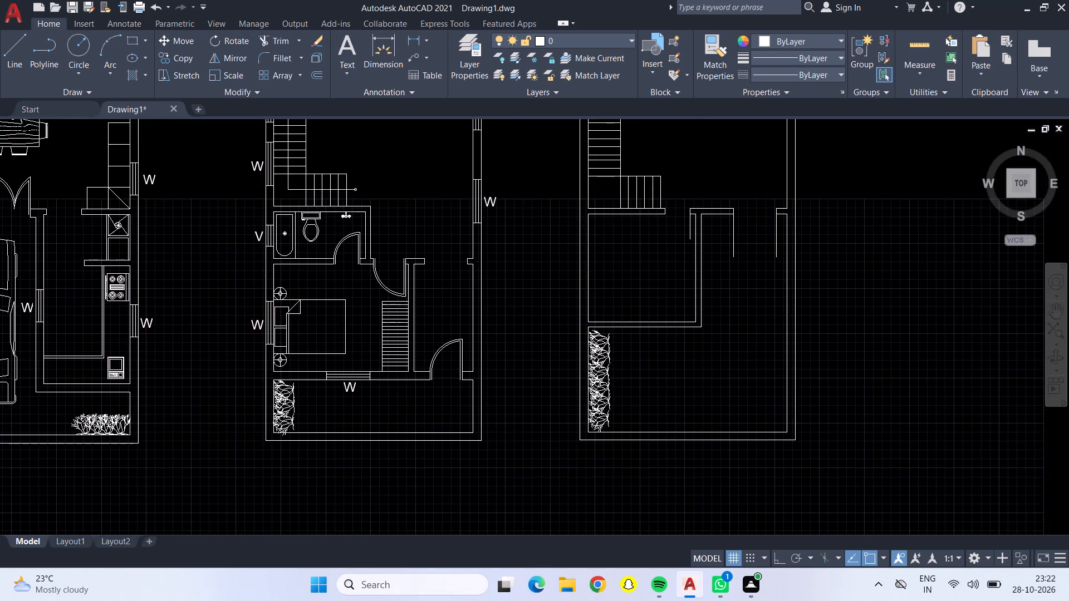
{"action": "scroll", "coordinate": [681, 361], "scroll_direction": "up", "scroll_amount": 1}
{"action": "middle_click", "coordinate": [681, 363]}
{"action": "middle_click", "coordinate": [681, 363]}
{"action": "scroll", "coordinate": [681, 363], "scroll_direction": "down", "scroll_amount": 2}
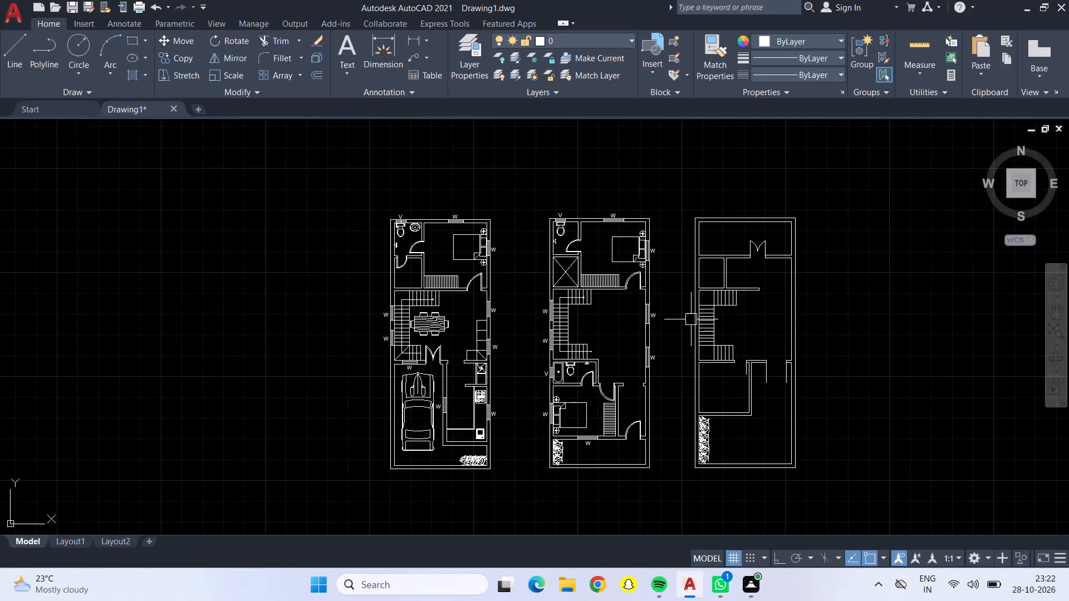
{"action": "middle_click_drag", "start_coordinate": [676, 360], "coordinate": [519, 341]}
{"action": "scroll", "coordinate": [518, 341], "scroll_direction": "up", "scroll_amount": 1}
{"action": "scroll", "coordinate": [518, 341], "scroll_direction": "down", "scroll_amount": 1}
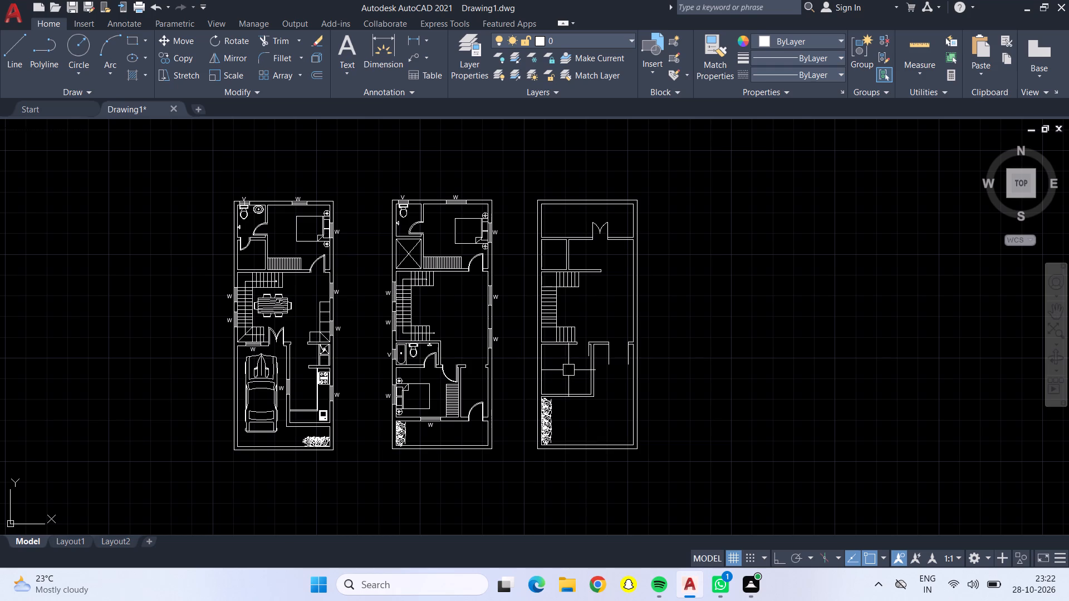
Delete the outer bottom and outer right wall lines of the room below the third plan's staircase.
{"action": "scroll", "coordinate": [577, 390], "scroll_direction": "up", "scroll_amount": 3}
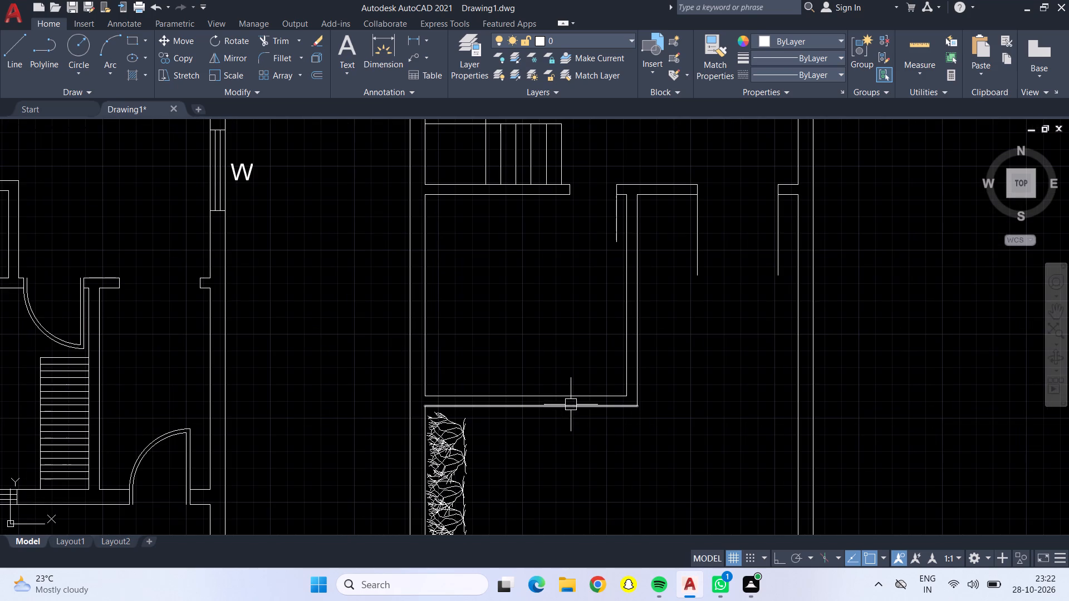
{"action": "left_click", "coordinate": [572, 403]}
{"action": "key", "text": "Escape"}
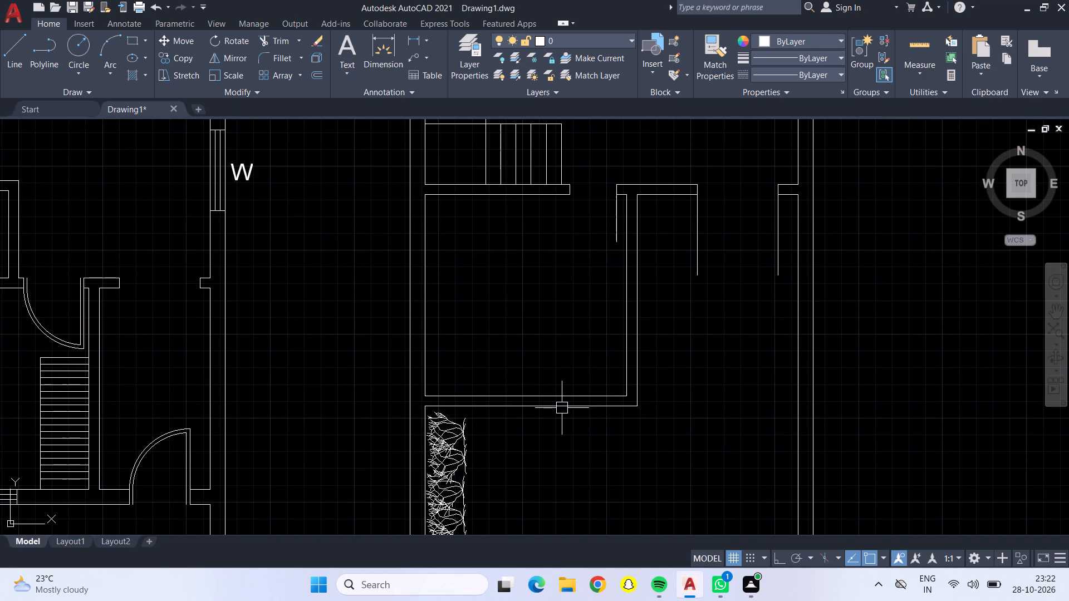
{"action": "left_click", "coordinate": [562, 408]}
{"action": "key", "text": "Delete"}
{"action": "left_click", "coordinate": [636, 354]}
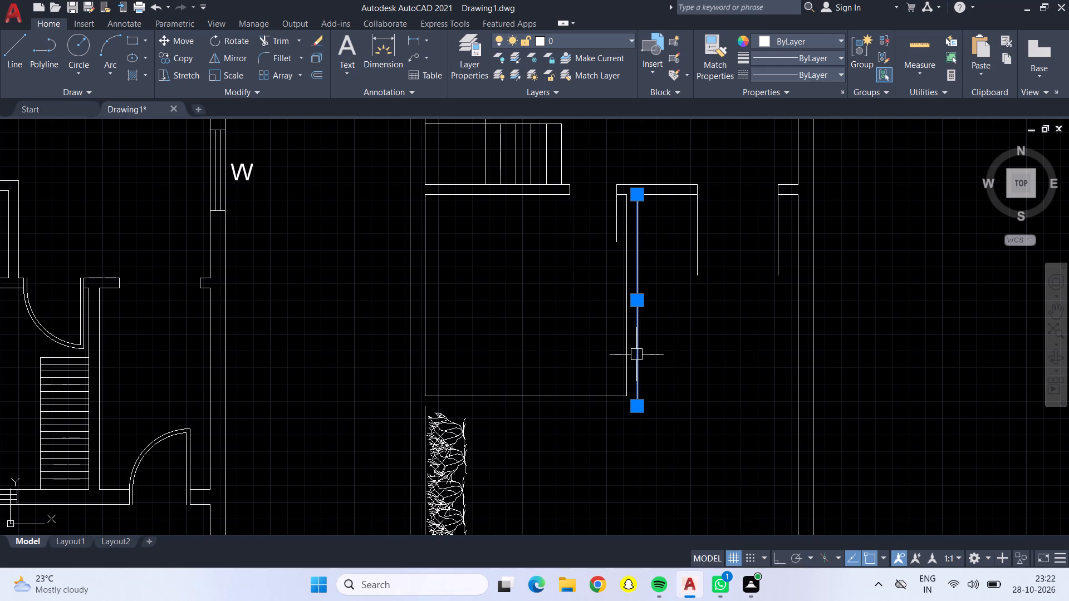
{"action": "key", "text": "Delete"}
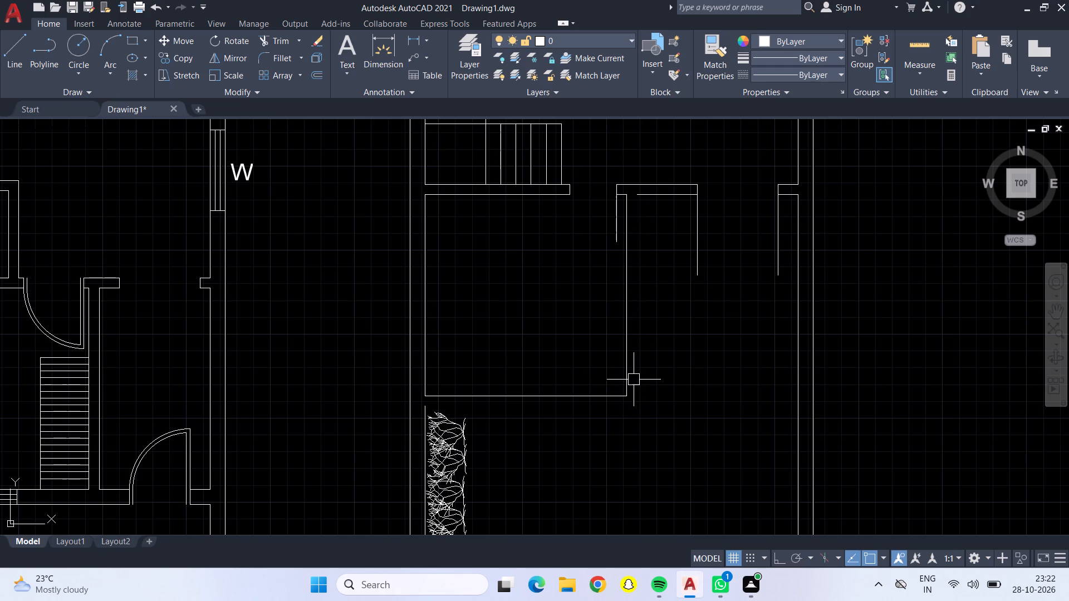
Offset the right and bottom inner wall lines of that room outward by 9".
{"action": "key", "text": "o"}
{"action": "key", "text": "Return"}
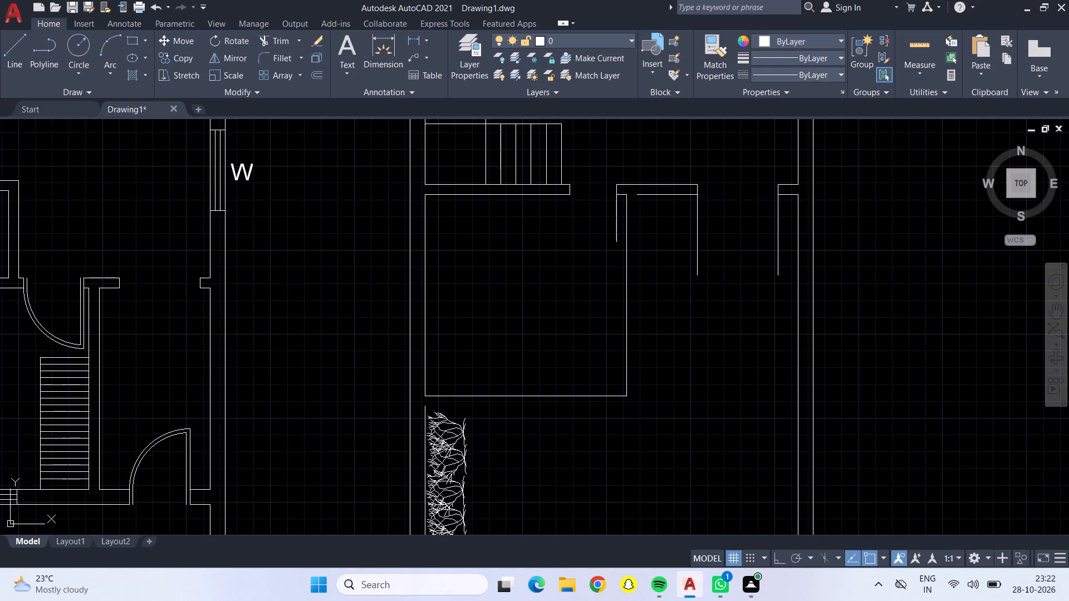
{"action": "key", "text": "9"}
{"action": "key", "text": "shift+quotedbl"}
{"action": "key", "text": "Return"}
{"action": "left_click", "coordinate": [629, 373]}
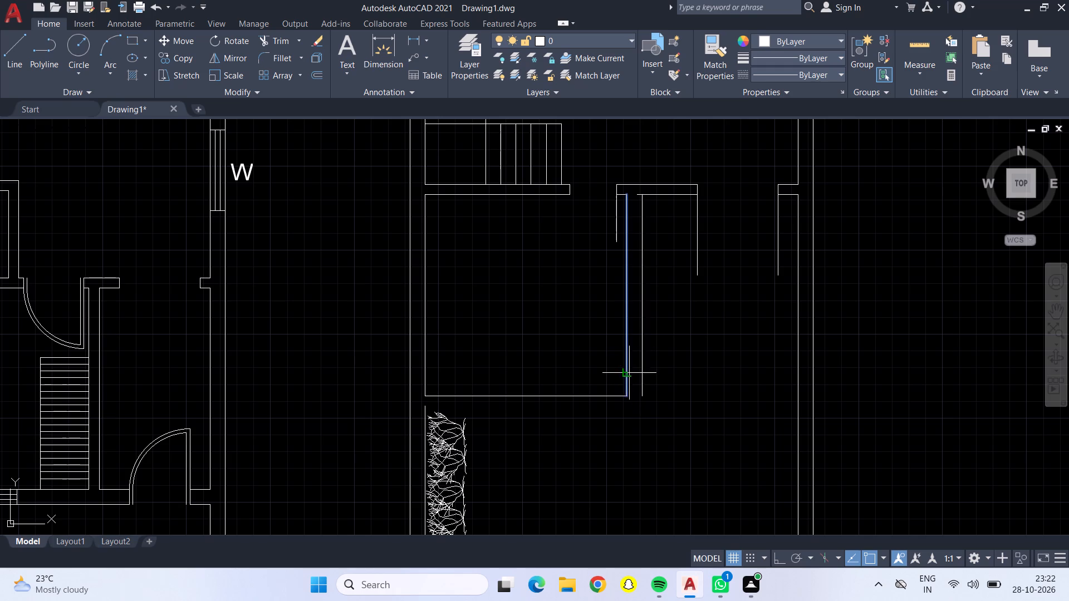
{"action": "left_click", "coordinate": [645, 377]}
{"action": "left_click", "coordinate": [601, 400]}
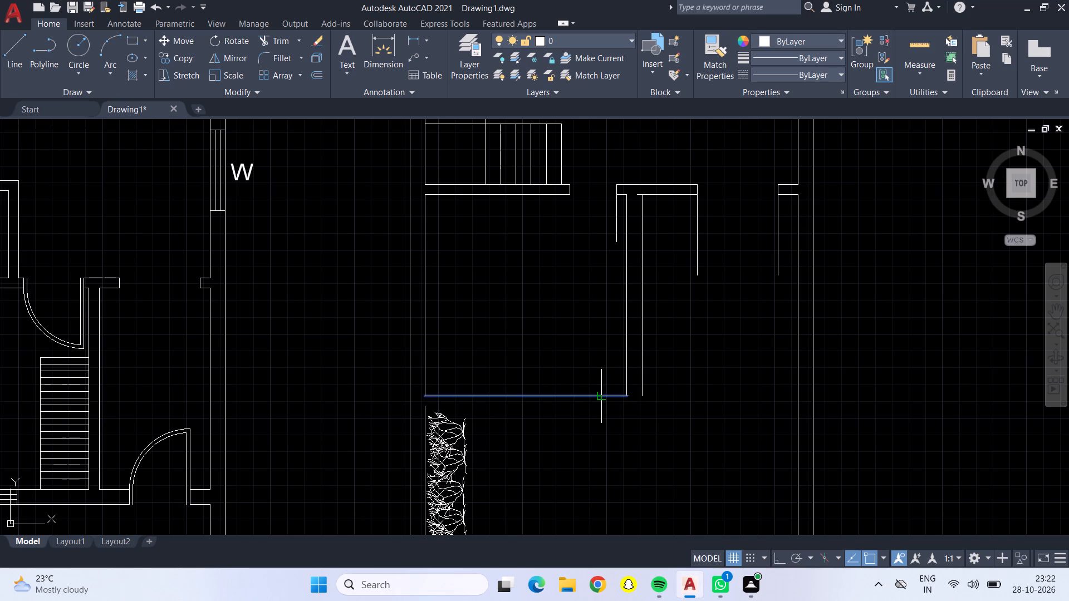
{"action": "left_click", "coordinate": [606, 420]}
{"action": "key", "text": "Escape"}
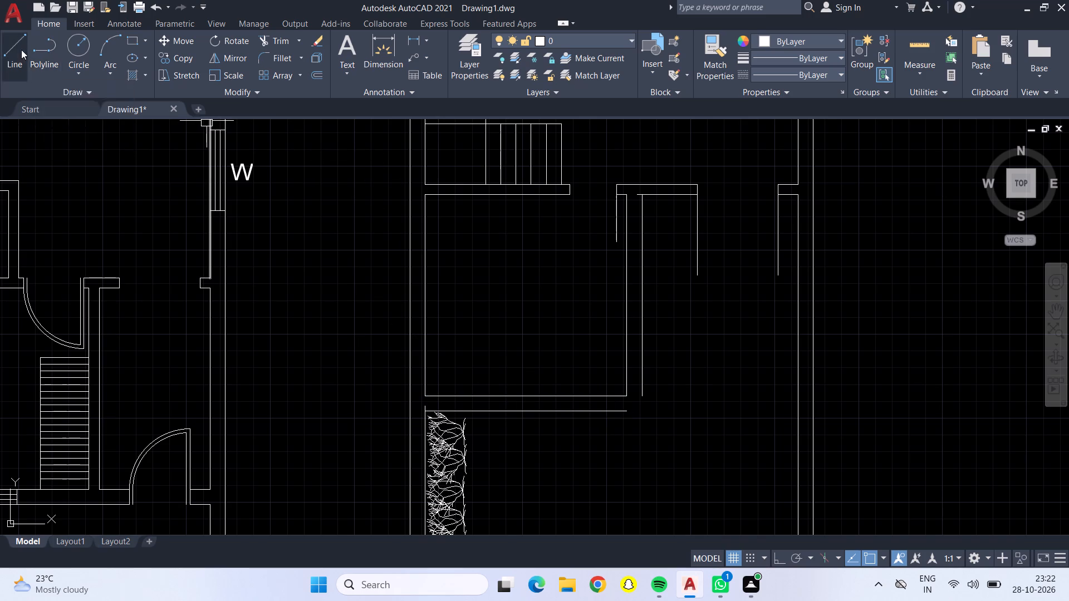
Draw line extensions from the ends of both offset wall lines so they cross at the room's outer lower-right corner.
{"action": "left_click_drag", "start_coordinate": [12, 61], "coordinate": [16, 71]}
{"action": "scroll", "coordinate": [591, 416], "scroll_direction": "up", "scroll_amount": 3}
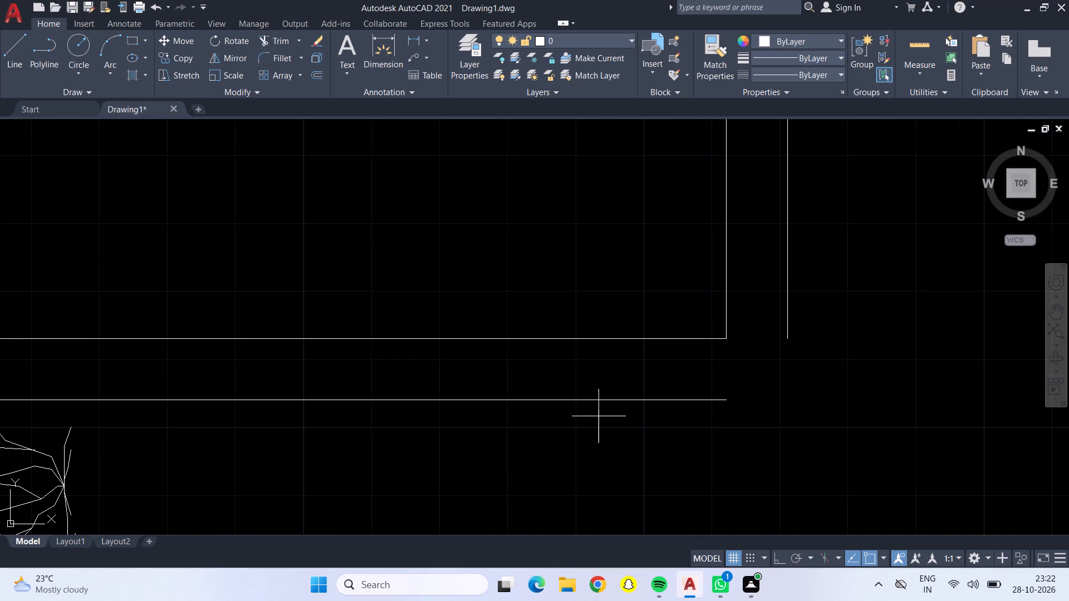
{"action": "left_click", "coordinate": [727, 400]}
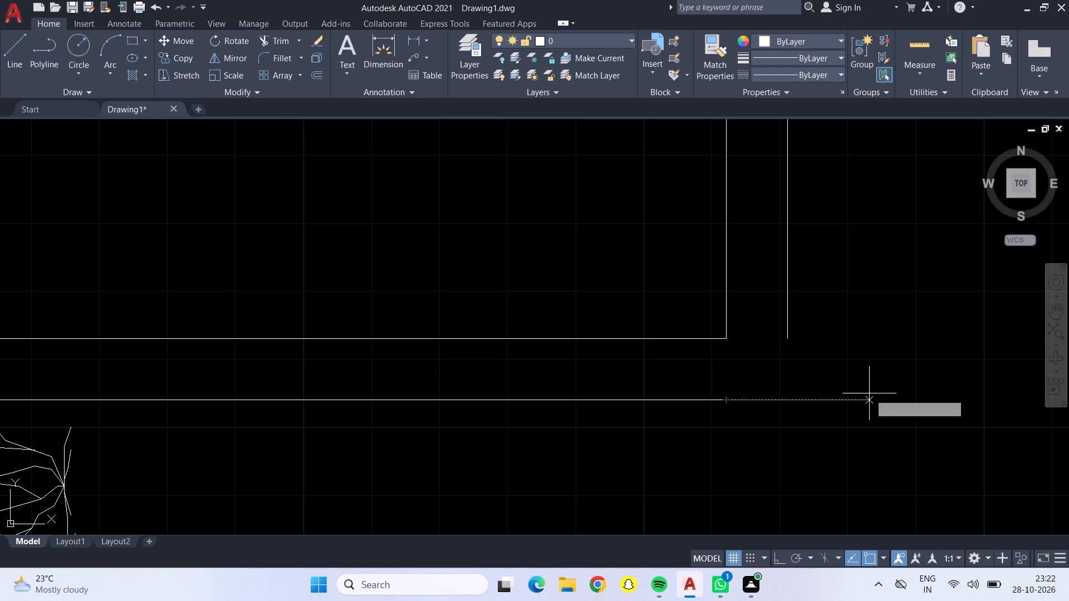
{"action": "left_click", "coordinate": [869, 393]}
{"action": "key", "text": "Escape"}
{"action": "left_click", "coordinate": [3, 59]}
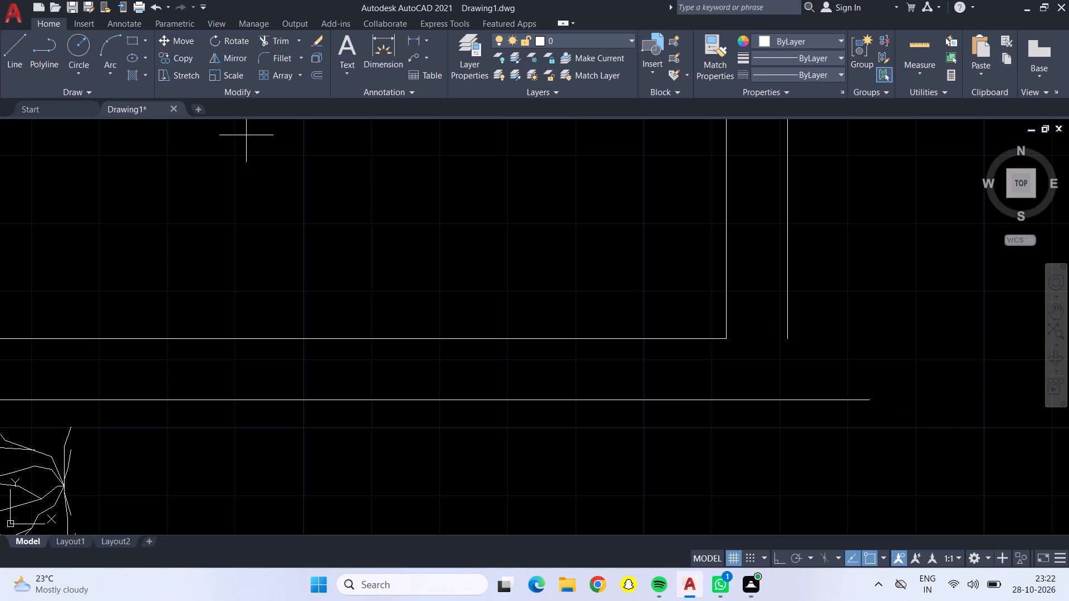
{"action": "left_click", "coordinate": [785, 339]}
{"action": "left_click", "coordinate": [791, 445]}
{"action": "key", "text": "Escape"}
Trim the two overshooting line ends at the room's outer lower-right corner.
{"action": "scroll", "coordinate": [775, 413], "scroll_direction": "down", "scroll_amount": 2}
{"action": "scroll", "coordinate": [752, 266], "scroll_direction": "down", "scroll_amount": 1}
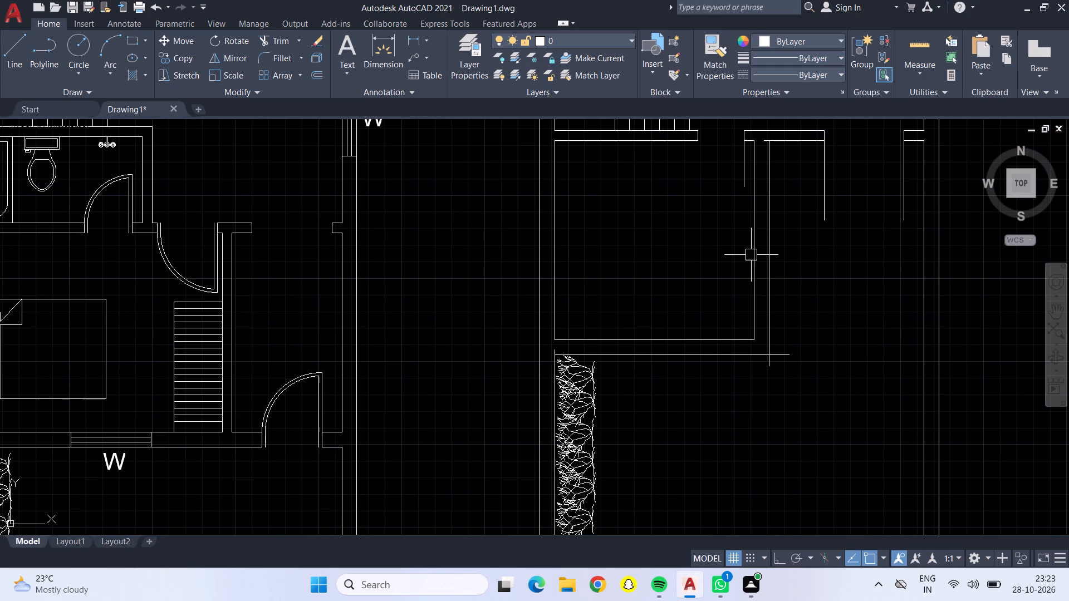
{"action": "left_click", "coordinate": [263, 45]}
{"action": "left_click", "coordinate": [781, 353]}
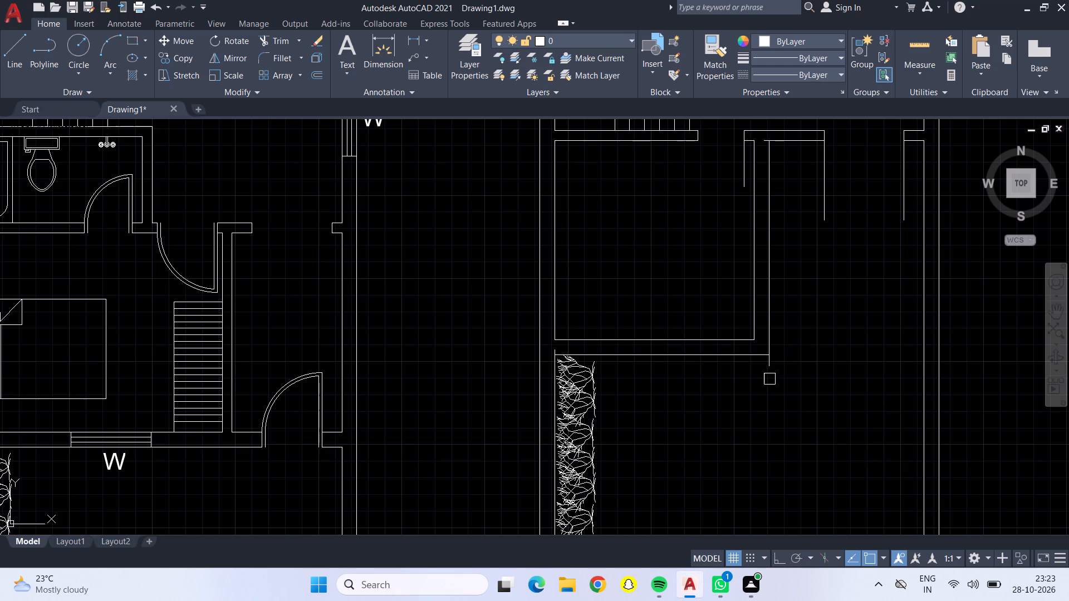
{"action": "left_click", "coordinate": [769, 368]}
{"action": "scroll", "coordinate": [767, 370], "scroll_direction": "down", "scroll_amount": 2}
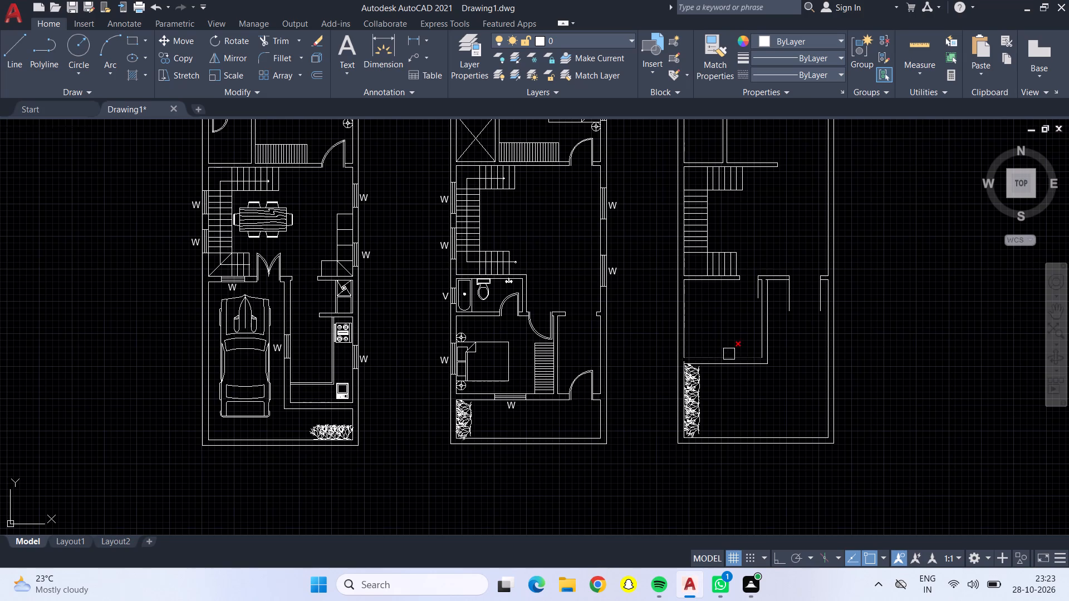
{"action": "scroll", "coordinate": [729, 354], "scroll_direction": "down", "scroll_amount": 1}
{"action": "key", "text": "Escape"}
Copy the first plan's four plants to the third plan's bottom wall, directly beside the plants stacked along its left wall.
{"action": "middle_click_drag", "start_coordinate": [739, 386], "coordinate": [661, 387]}
{"action": "scroll", "coordinate": [739, 386], "scroll_direction": "up", "scroll_amount": 1}
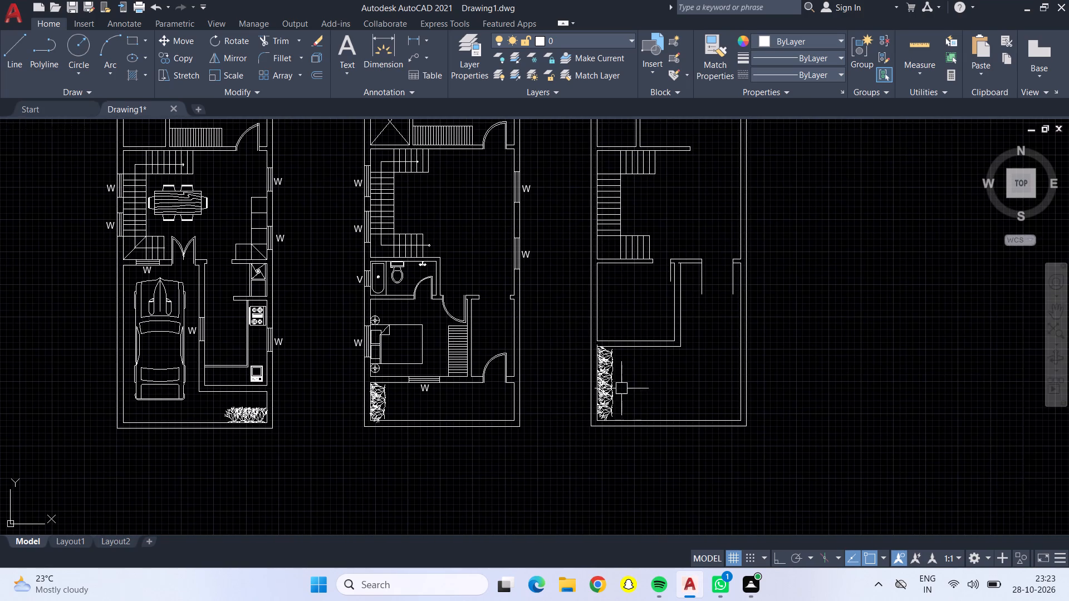
{"action": "scroll", "coordinate": [257, 425], "scroll_direction": "up", "scroll_amount": 3}
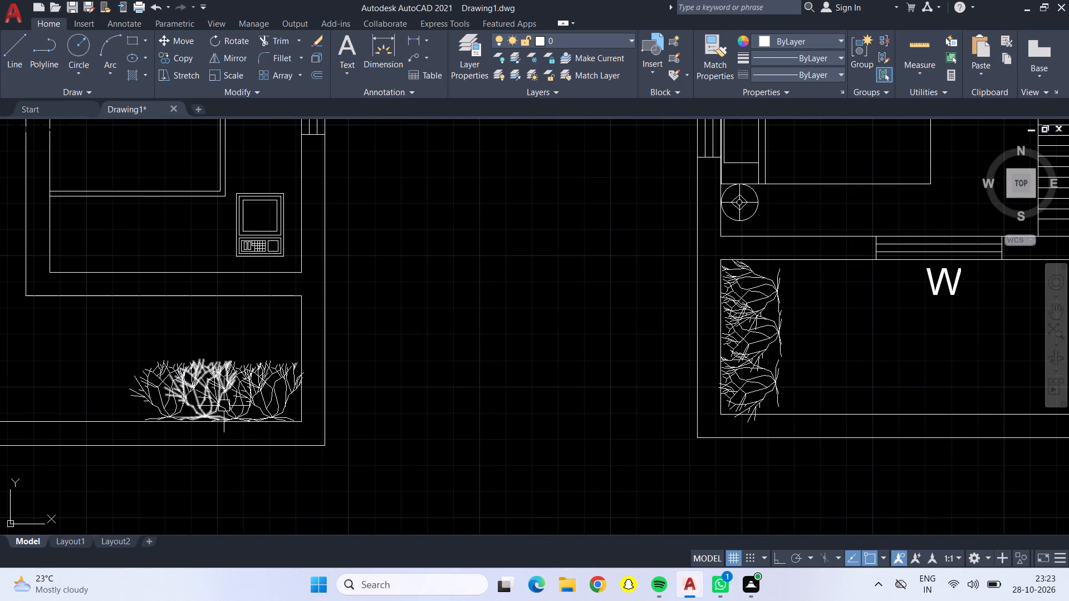
{"action": "left_click", "coordinate": [224, 406]}
{"action": "left_click", "coordinate": [173, 390]}
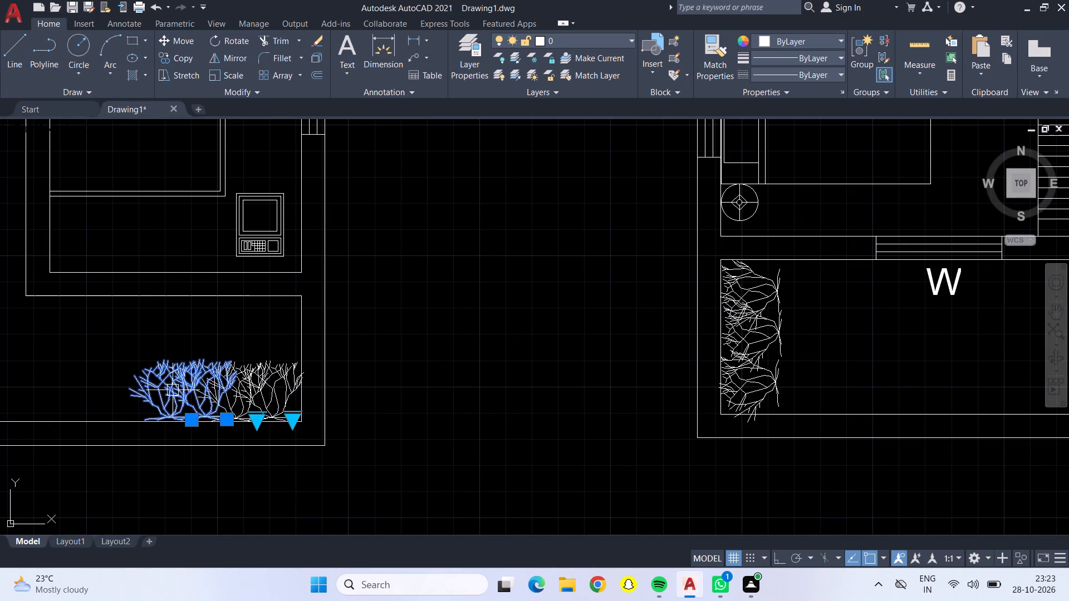
{"action": "left_click", "coordinate": [224, 390]}
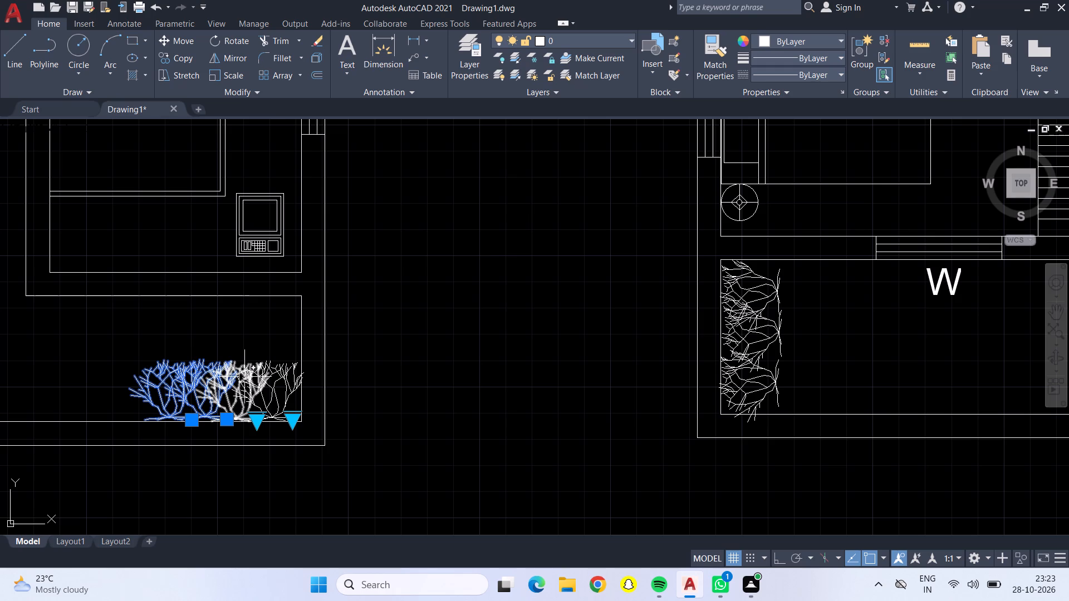
{"action": "left_click", "coordinate": [244, 377]}
{"action": "left_click", "coordinate": [288, 382]}
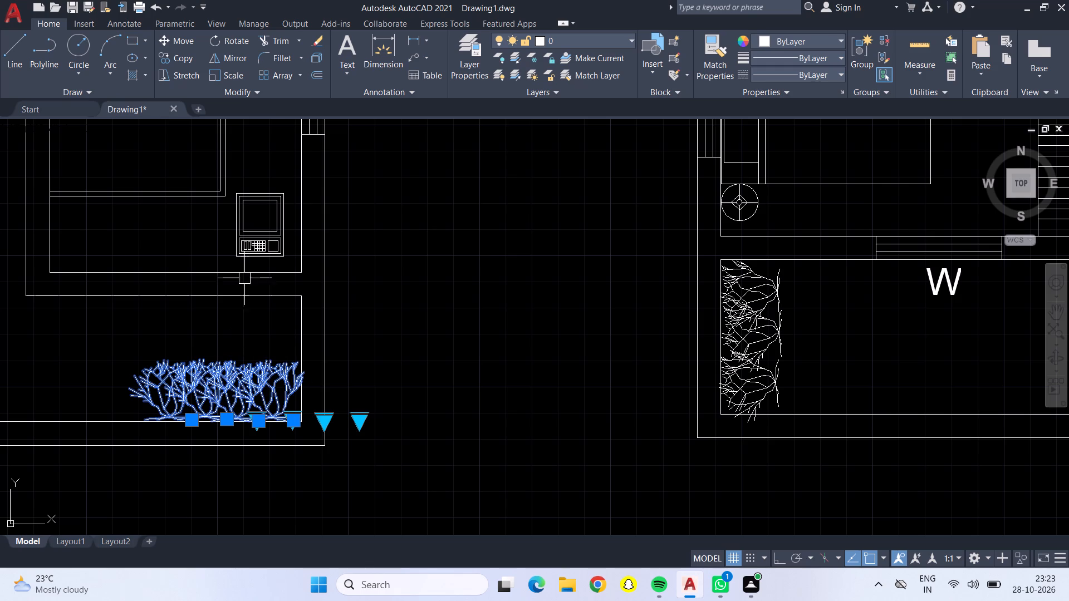
{"action": "left_click", "coordinate": [175, 55]}
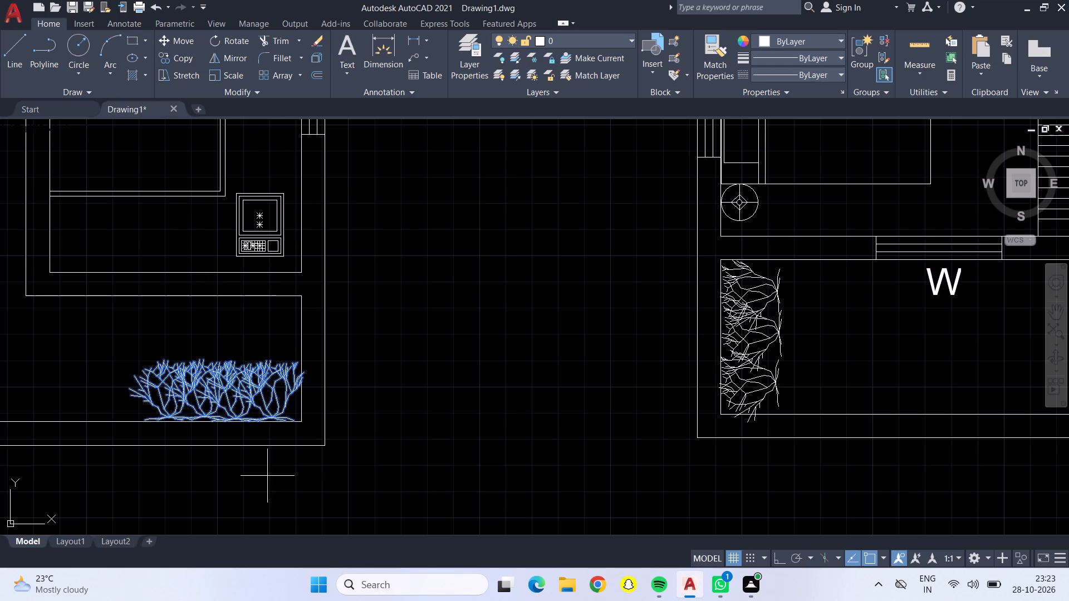
{"action": "left_click_drag", "start_coordinate": [248, 385], "coordinate": [283, 370]}
{"action": "scroll", "coordinate": [683, 354], "scroll_direction": "down", "scroll_amount": 3}
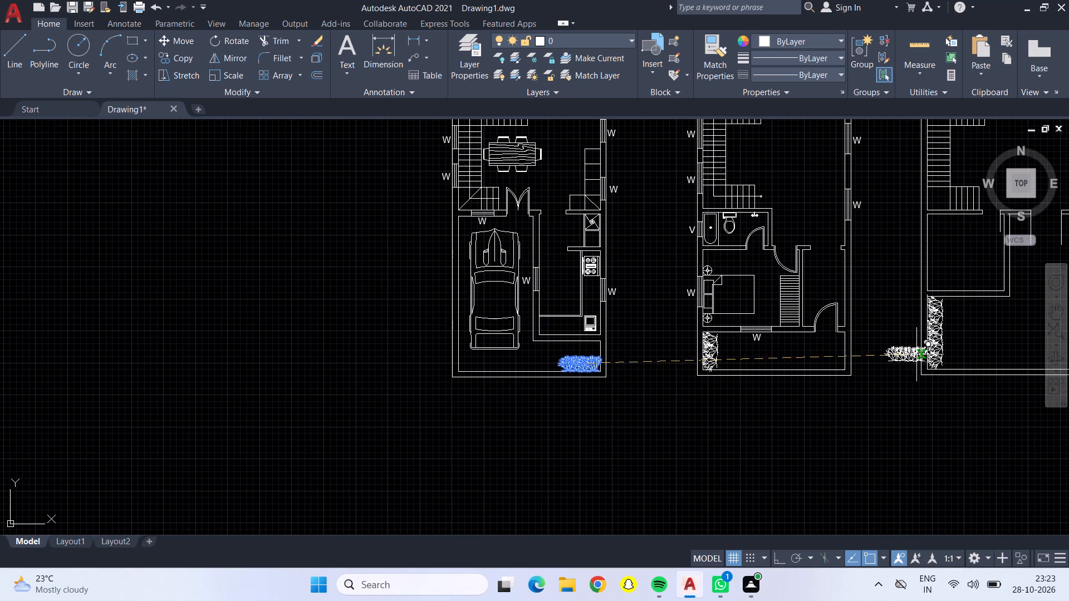
{"action": "middle_click_drag", "start_coordinate": [976, 352], "coordinate": [517, 369]}
{"action": "scroll", "coordinate": [513, 369], "scroll_direction": "up", "scroll_amount": 3}
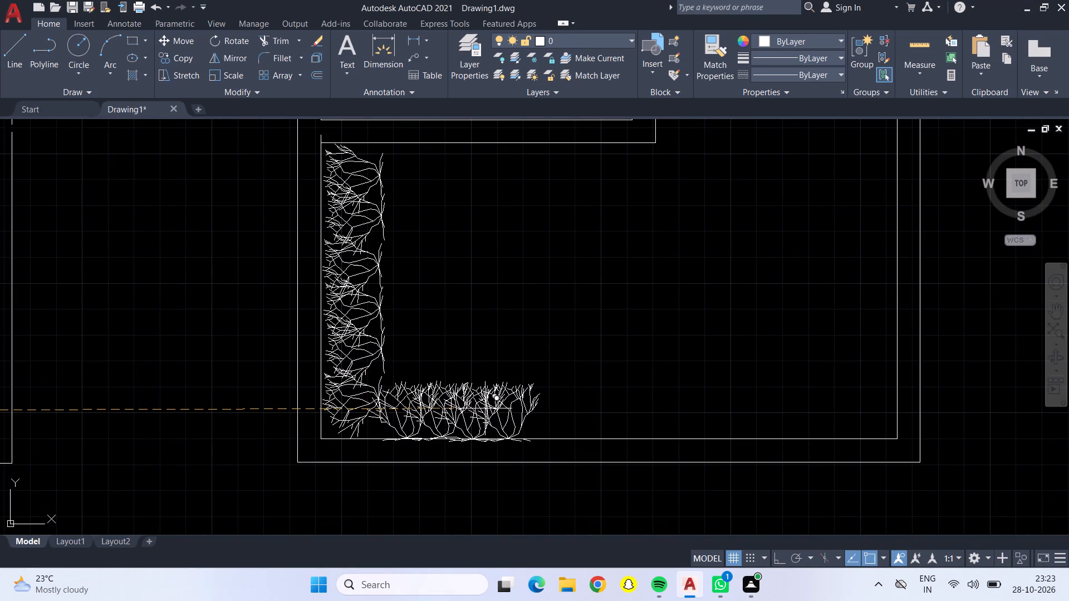
{"action": "left_click", "coordinate": [490, 402]}
{"action": "scroll", "coordinate": [490, 401], "scroll_direction": "down", "scroll_amount": 3}
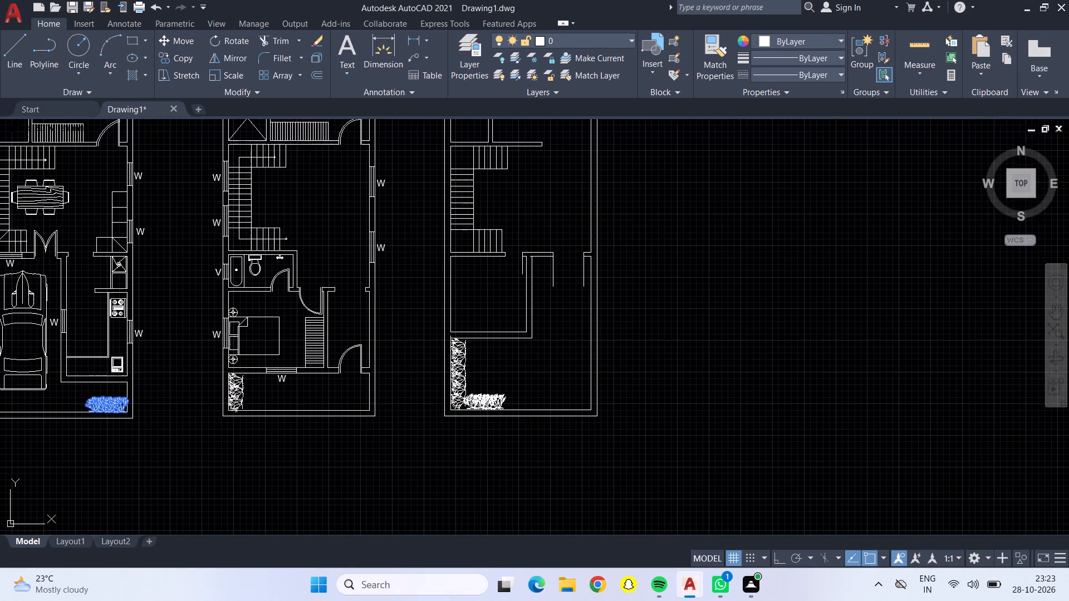
{"action": "key", "text": "Escape"}
Examine the third plan from its top rooms down to the bottom plants, comparing it with the second plan.
{"action": "scroll", "coordinate": [482, 401], "scroll_direction": "down", "scroll_amount": 3}
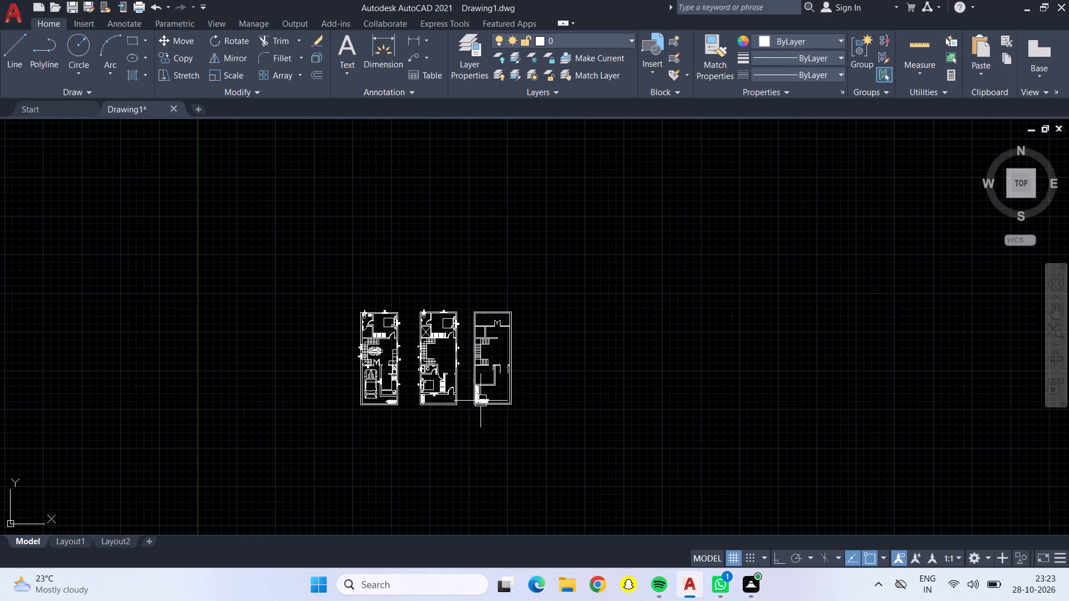
{"action": "scroll", "coordinate": [480, 395], "scroll_direction": "up", "scroll_amount": 4}
{"action": "middle_click_drag", "start_coordinate": [524, 377], "coordinate": [583, 472]}
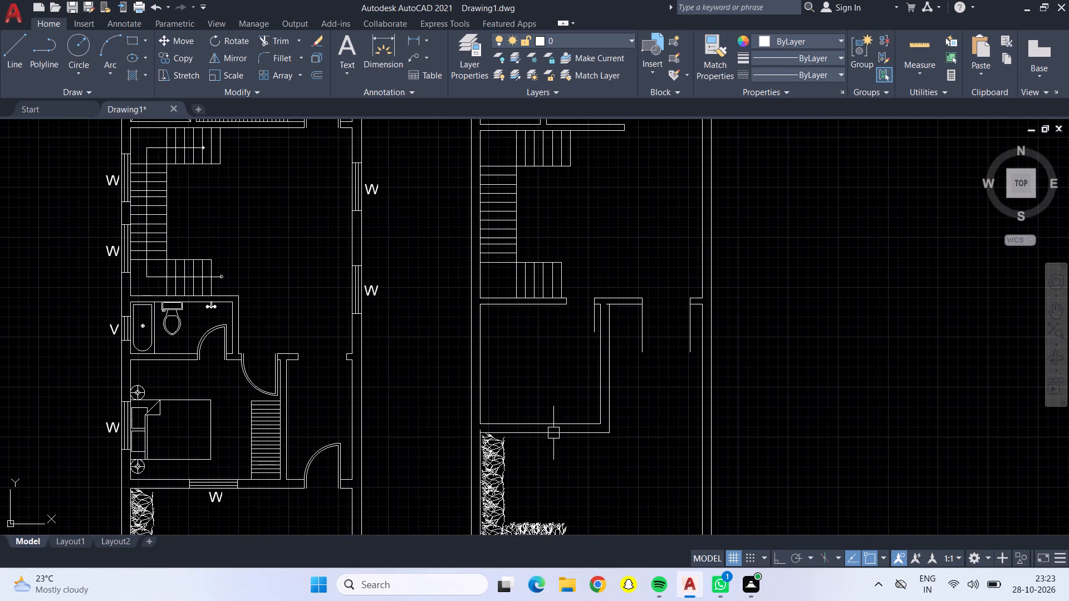
{"action": "middle_click_drag", "start_coordinate": [528, 358], "coordinate": [586, 561]}
{"action": "scroll", "coordinate": [532, 362], "scroll_direction": "down", "scroll_amount": 1}
{"action": "scroll", "coordinate": [597, 353], "scroll_direction": "up", "scroll_amount": 2}
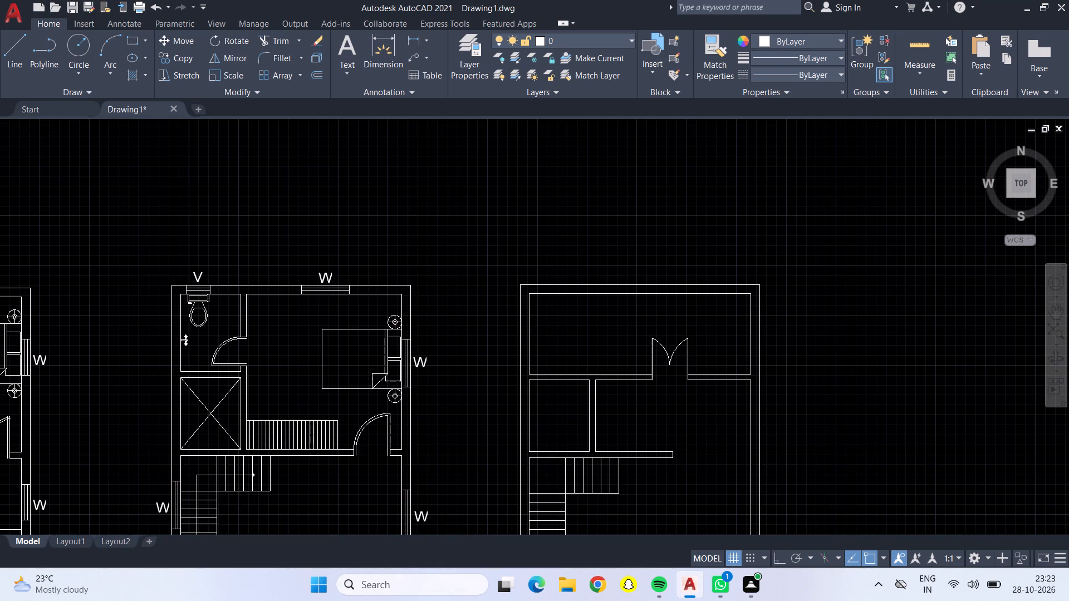
{"action": "scroll", "coordinate": [597, 352], "scroll_direction": "down", "scroll_amount": 1}
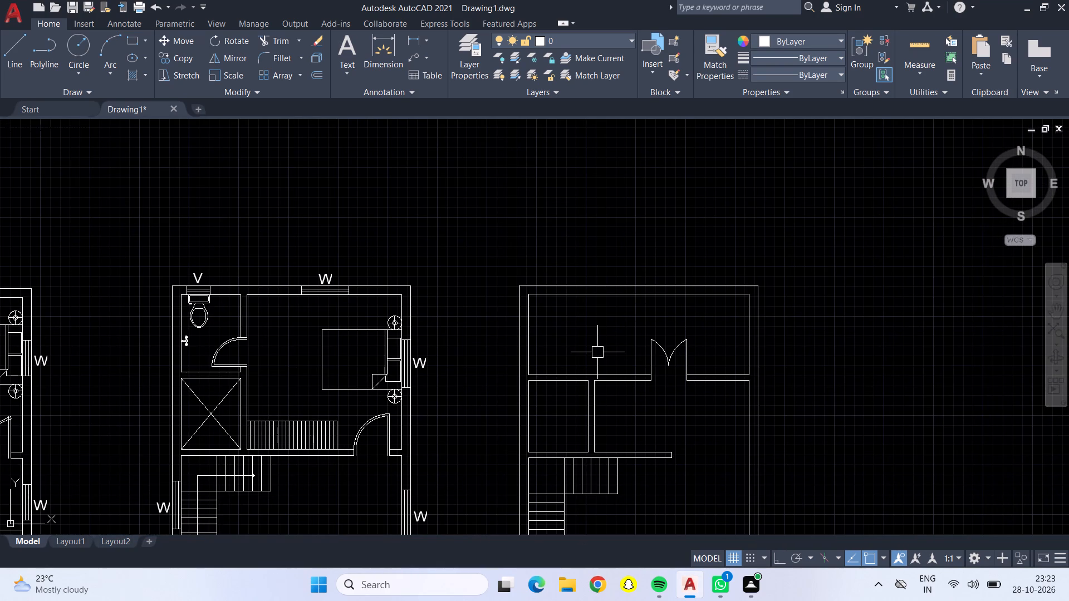
{"action": "scroll", "coordinate": [597, 352], "scroll_direction": "down", "scroll_amount": 2}
{"action": "middle_click_drag", "start_coordinate": [554, 441], "coordinate": [534, 333]}
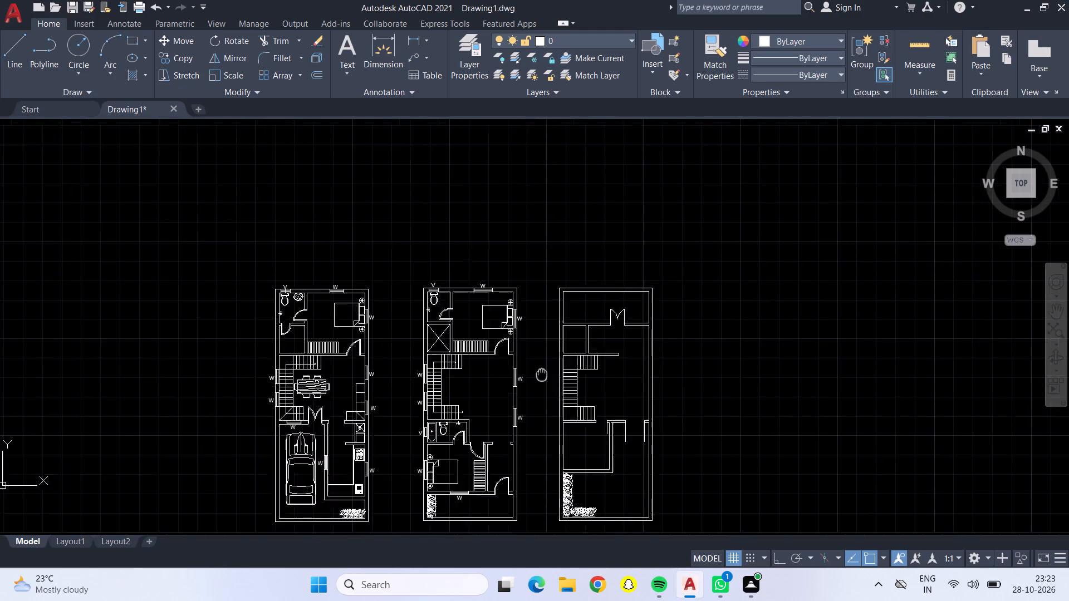
{"action": "middle_click_drag", "start_coordinate": [534, 333], "coordinate": [524, 284]}
{"action": "scroll", "coordinate": [563, 395], "scroll_direction": "up", "scroll_amount": 4}
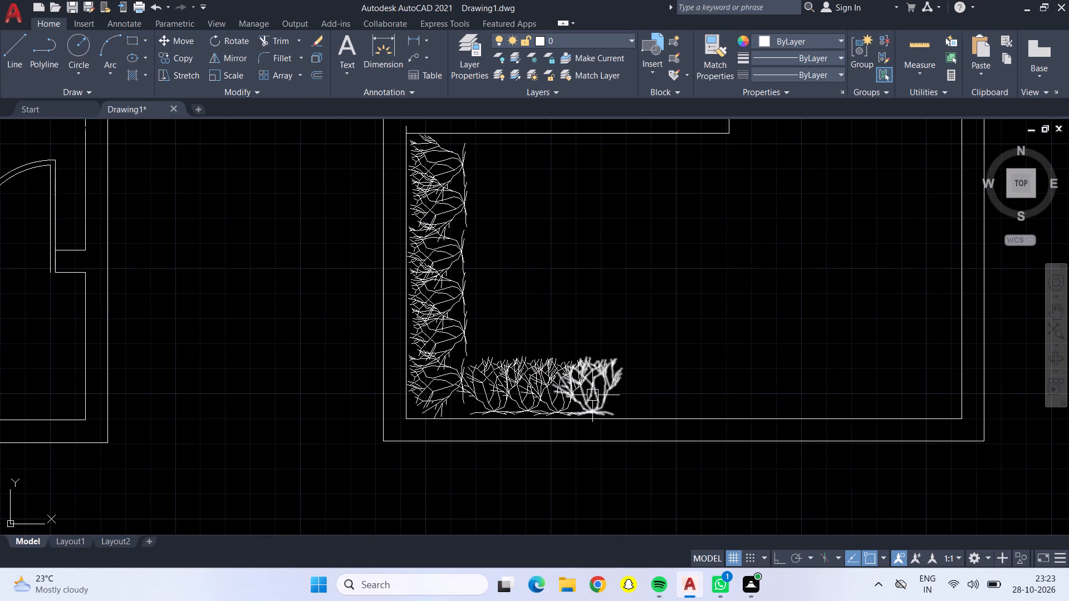
Copy the four plants on the third plan's bottom wall to the top room's upper-left and upper-right corners.
{"action": "left_click", "coordinate": [592, 395]}
{"action": "left_click", "coordinate": [489, 366]}
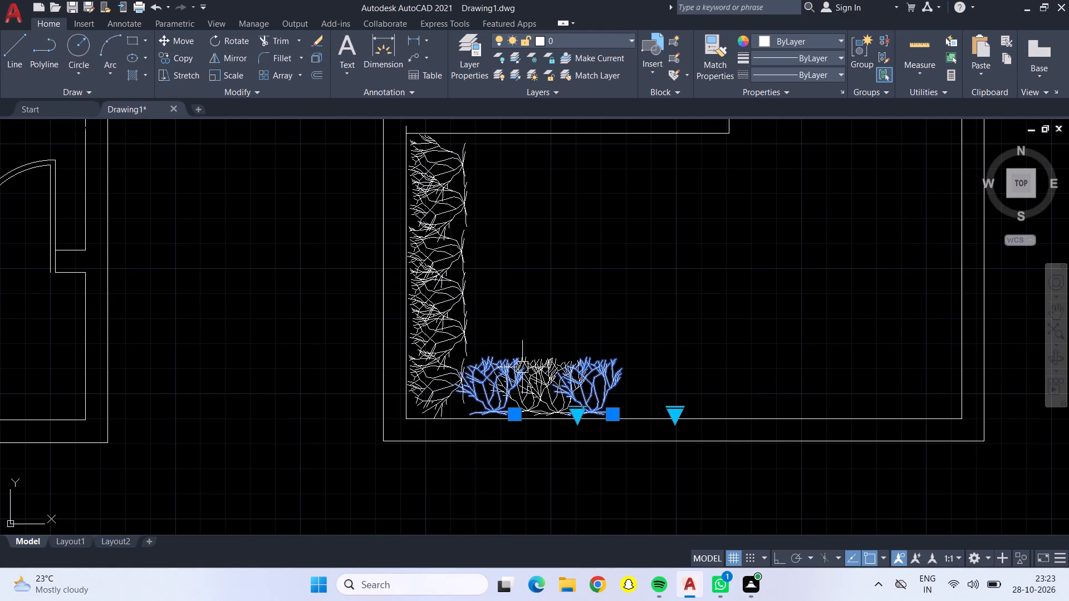
{"action": "left_click", "coordinate": [525, 367]}
{"action": "left_click", "coordinate": [551, 367]}
{"action": "left_click", "coordinate": [568, 366]}
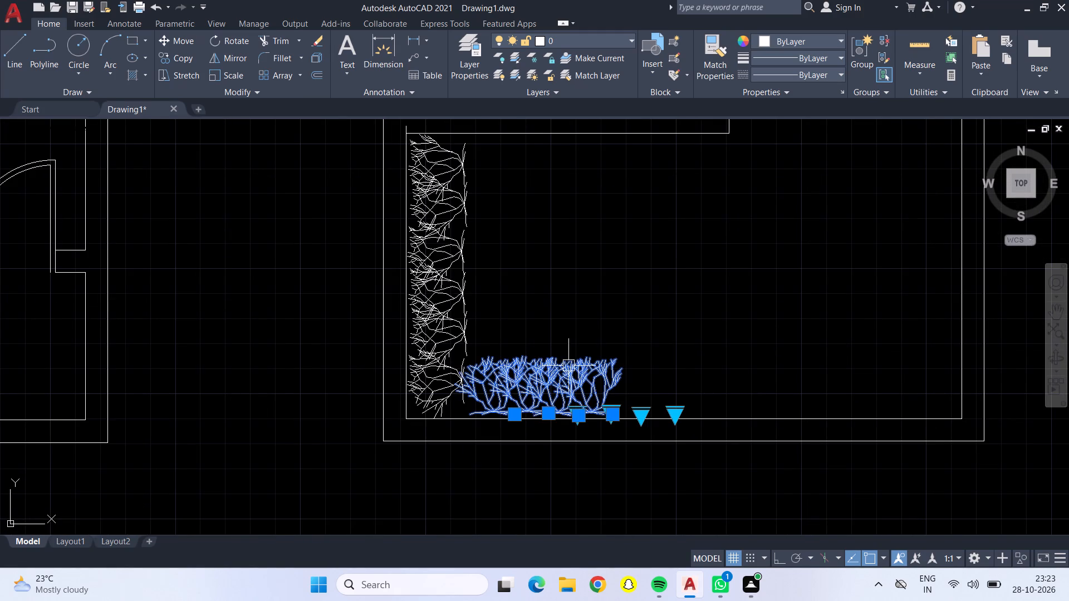
{"action": "left_click", "coordinate": [179, 58]}
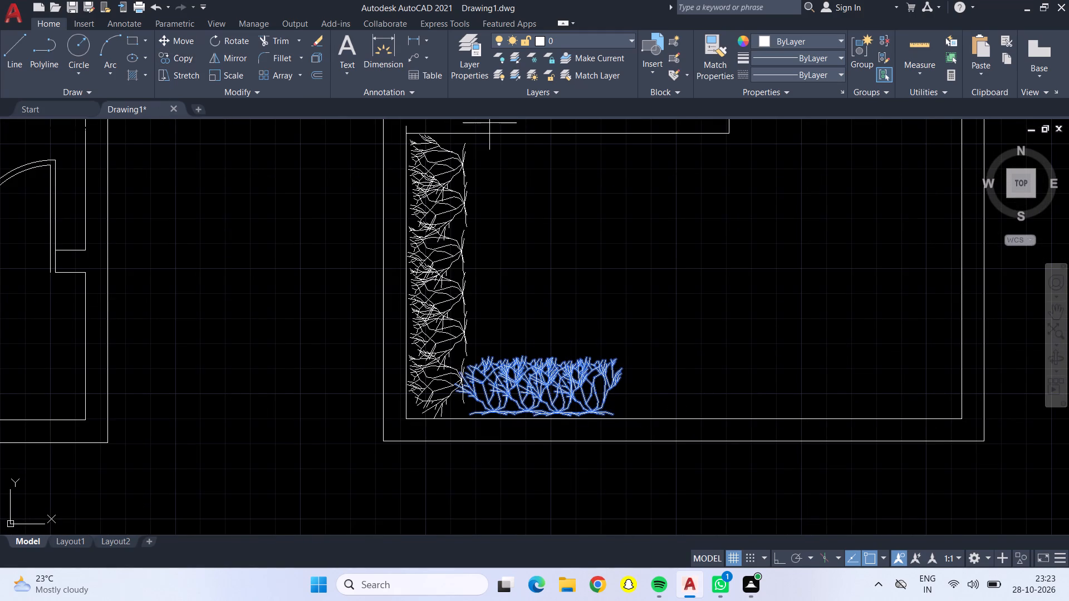
{"action": "left_click", "coordinate": [546, 389]}
{"action": "scroll", "coordinate": [559, 343], "scroll_direction": "down", "scroll_amount": 4}
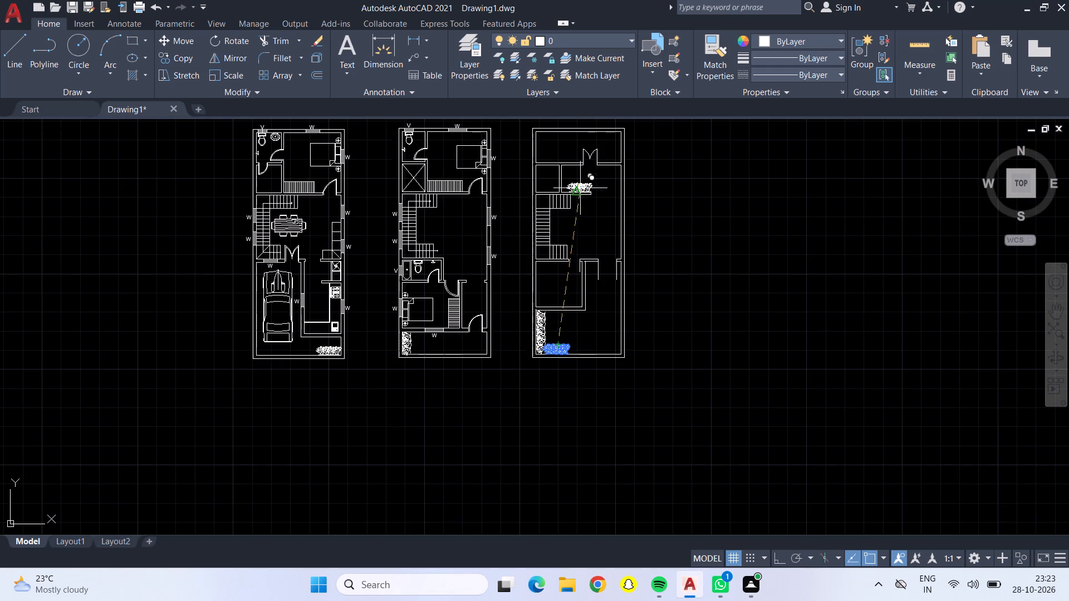
{"action": "middle_click_drag", "start_coordinate": [556, 150], "coordinate": [569, 295]}
{"action": "scroll", "coordinate": [548, 273], "scroll_direction": "up", "scroll_amount": 3}
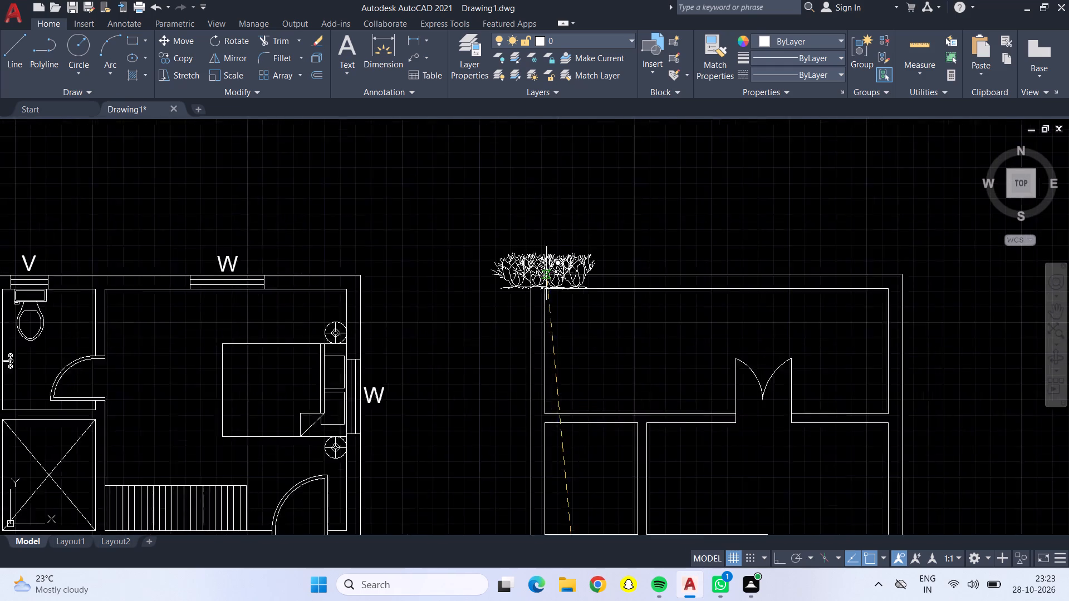
{"action": "scroll", "coordinate": [546, 273], "scroll_direction": "up", "scroll_amount": 1}
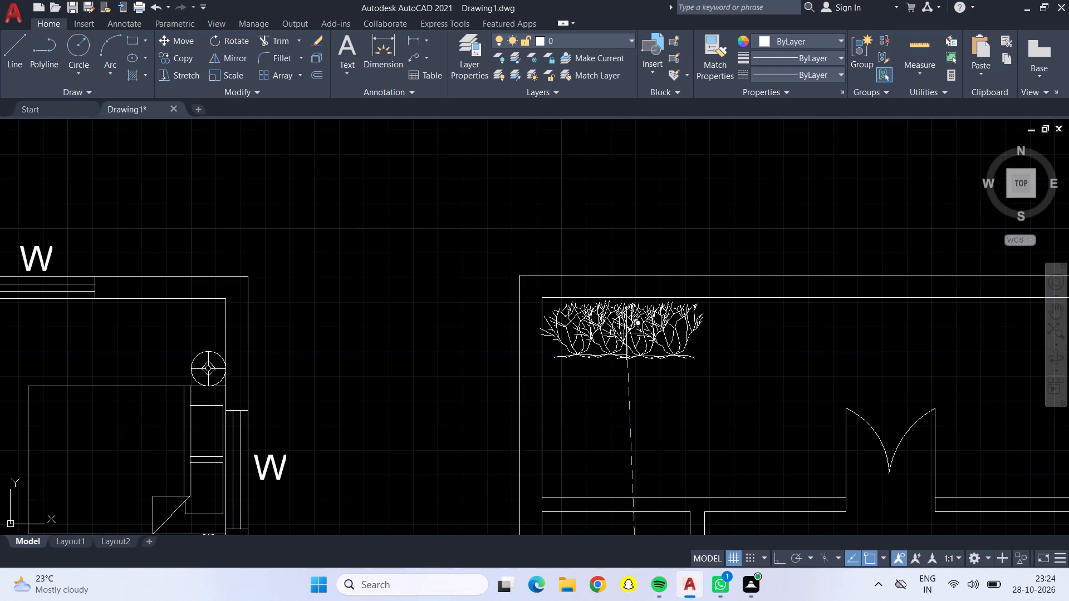
{"action": "left_click", "coordinate": [626, 330]}
{"action": "scroll", "coordinate": [631, 327], "scroll_direction": "down", "scroll_amount": 2}
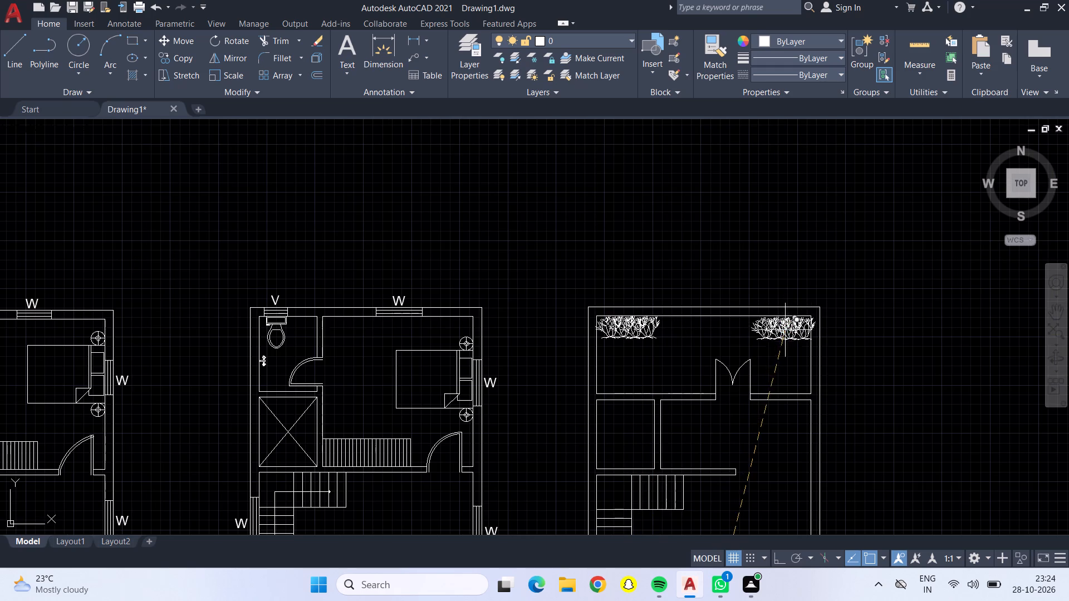
{"action": "scroll", "coordinate": [784, 334], "scroll_direction": "up", "scroll_amount": 2}
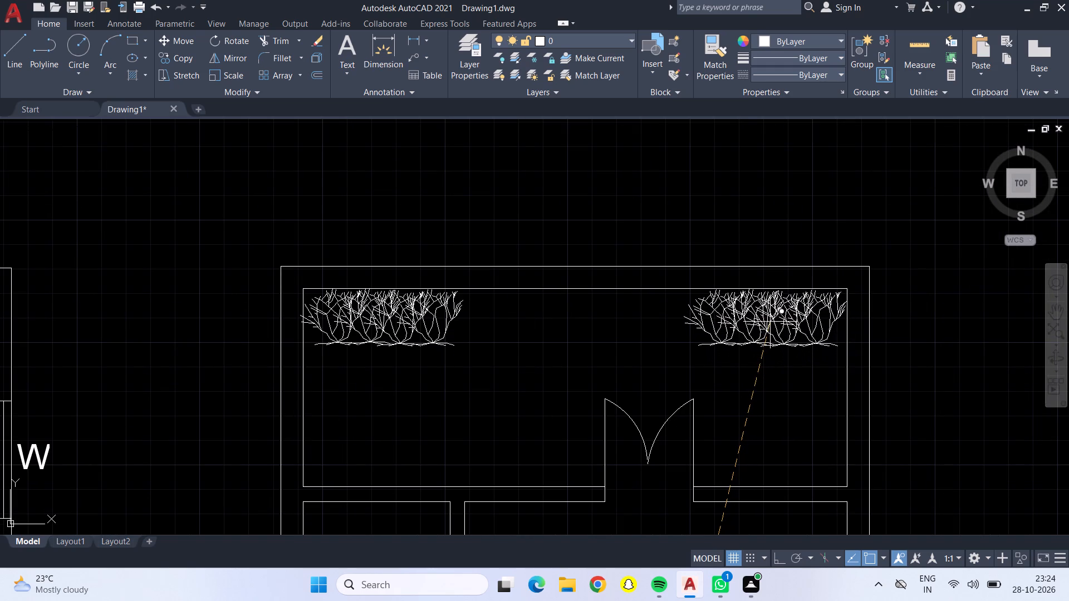
{"action": "left_click", "coordinate": [770, 322]}
Place two more copies of the four plants in the top room's lower-left and lower-right corners, on either side of the double door.
{"action": "scroll", "coordinate": [773, 320], "scroll_direction": "down", "scroll_amount": 4}
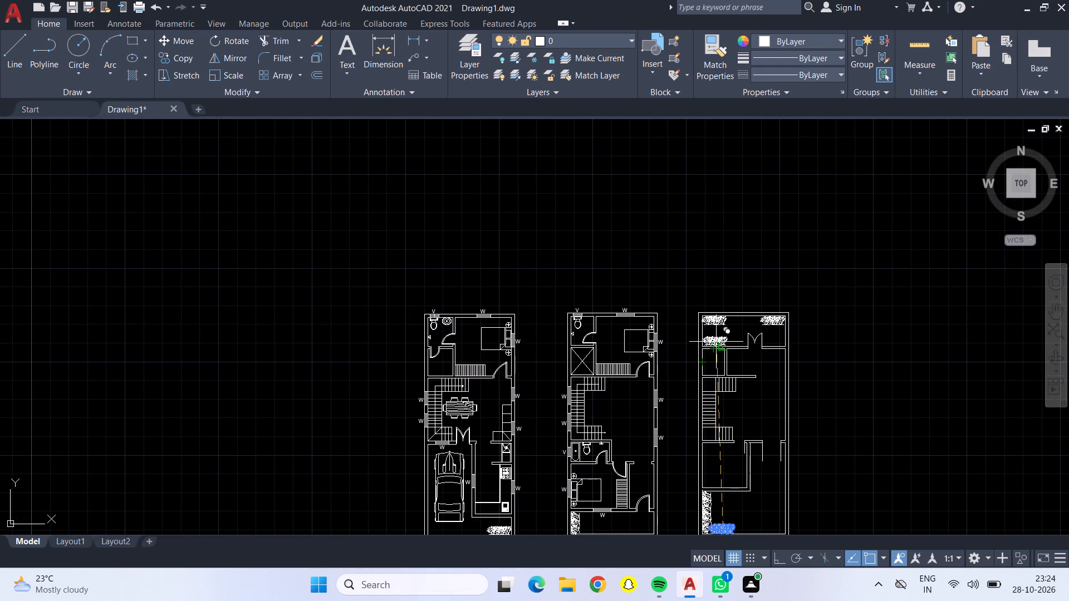
{"action": "scroll", "coordinate": [717, 341], "scroll_direction": "up", "scroll_amount": 4}
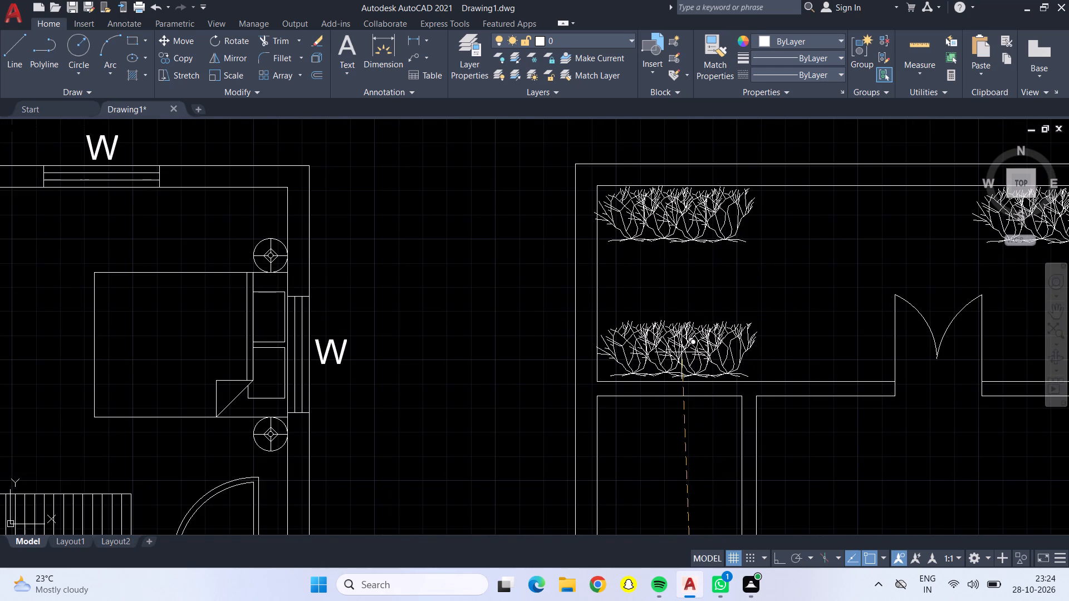
{"action": "left_click", "coordinate": [681, 355]}
{"action": "scroll", "coordinate": [694, 354], "scroll_direction": "down", "scroll_amount": 3}
{"action": "scroll", "coordinate": [779, 354], "scroll_direction": "up", "scroll_amount": 1}
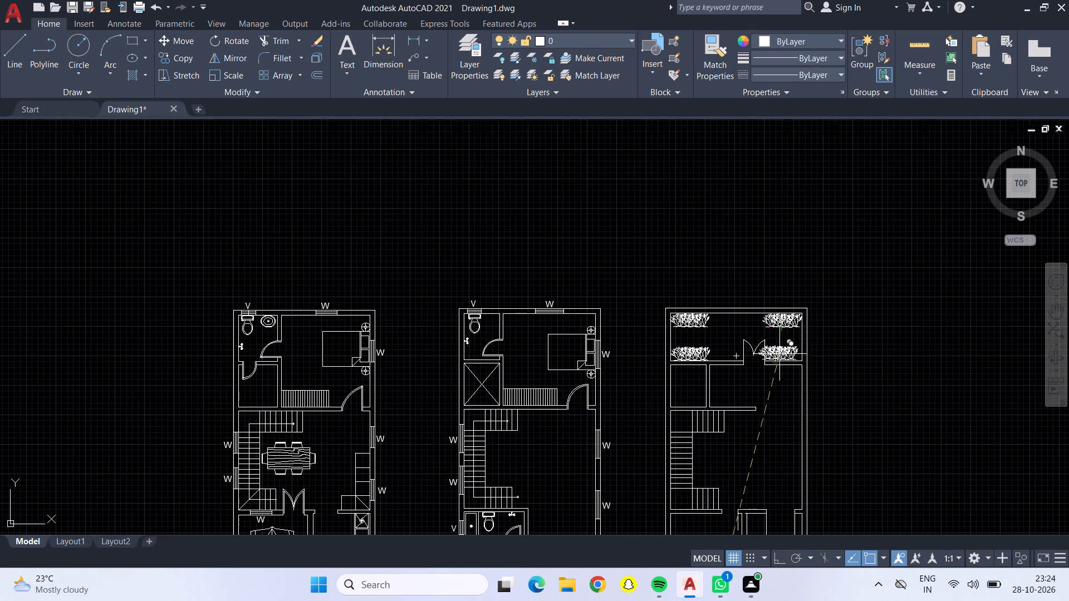
{"action": "scroll", "coordinate": [779, 354], "scroll_direction": "up", "scroll_amount": 3}
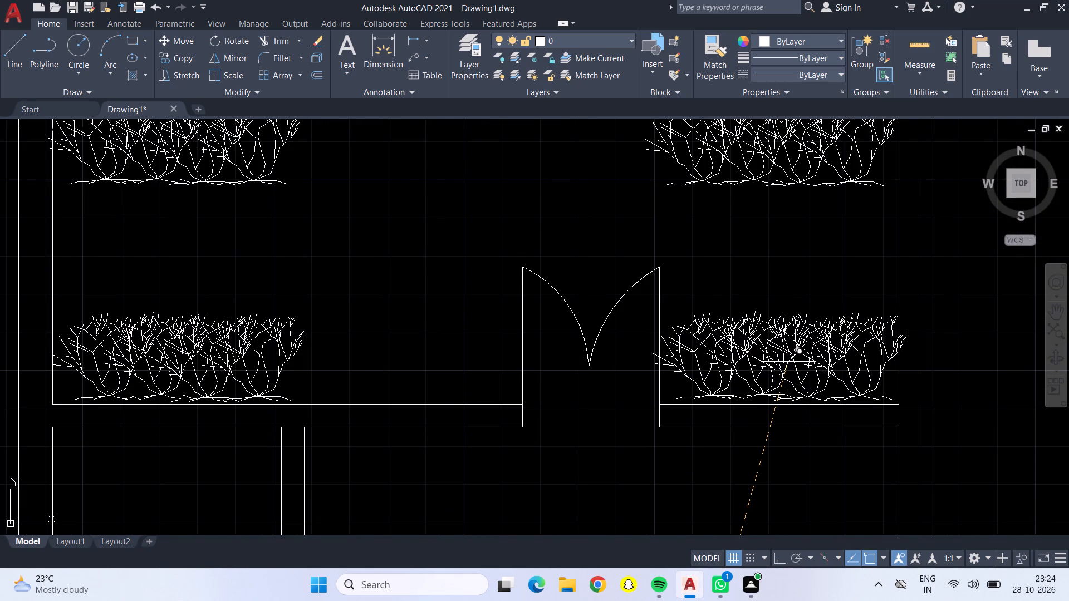
{"action": "left_click", "coordinate": [788, 363]}
{"action": "scroll", "coordinate": [786, 363], "scroll_direction": "down", "scroll_amount": 4}
{"action": "key", "text": "Escape"}
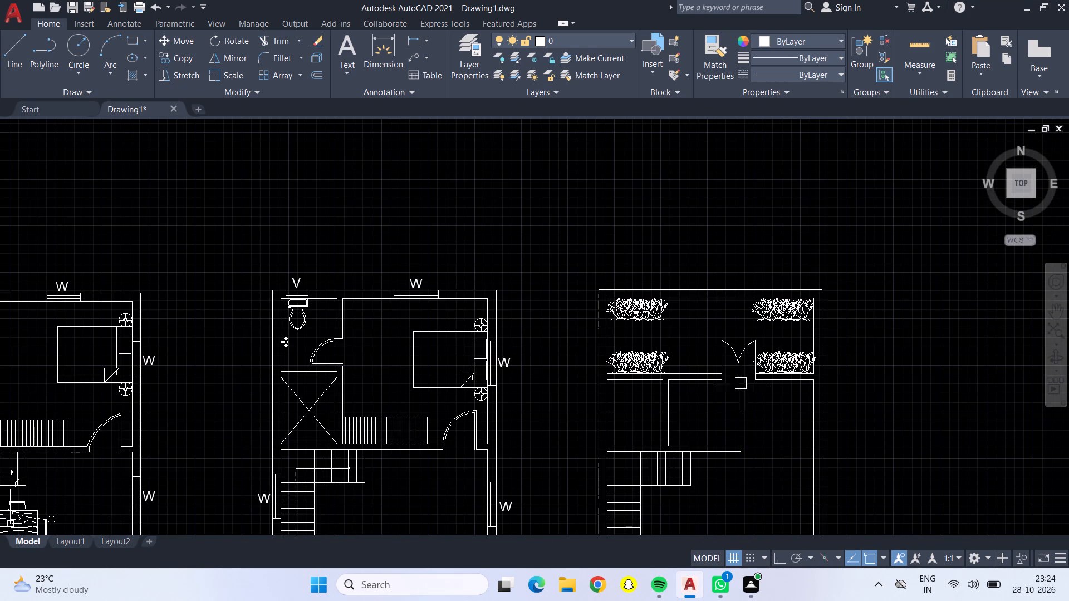
Draw a circle at the door opening below the stairs, centred on the right jamb with its radius reaching the left jamb's lower corner.
{"action": "scroll", "coordinate": [729, 395], "scroll_direction": "down", "scroll_amount": 2}
{"action": "middle_click_drag", "start_coordinate": [737, 418], "coordinate": [700, 340]}
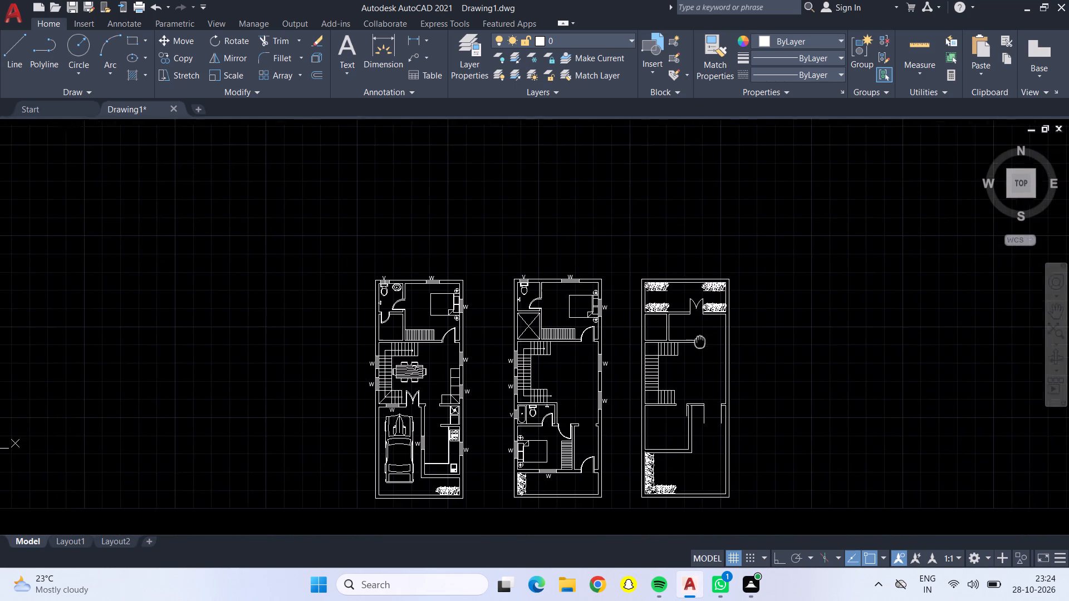
{"action": "middle_click_drag", "start_coordinate": [700, 340], "coordinate": [693, 334]}
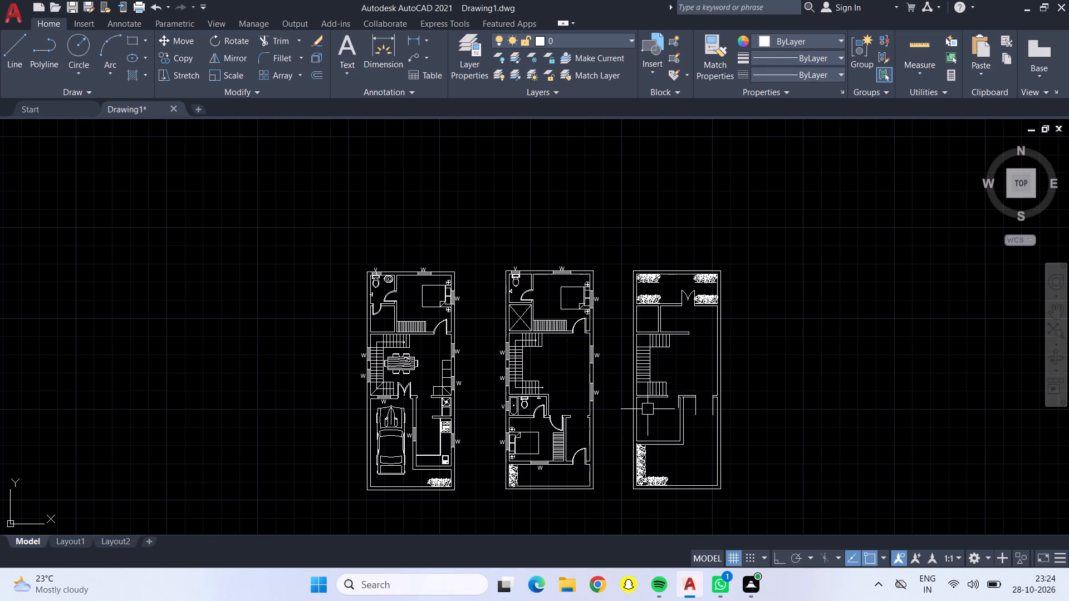
{"action": "middle_click_drag", "start_coordinate": [654, 417], "coordinate": [595, 407]}
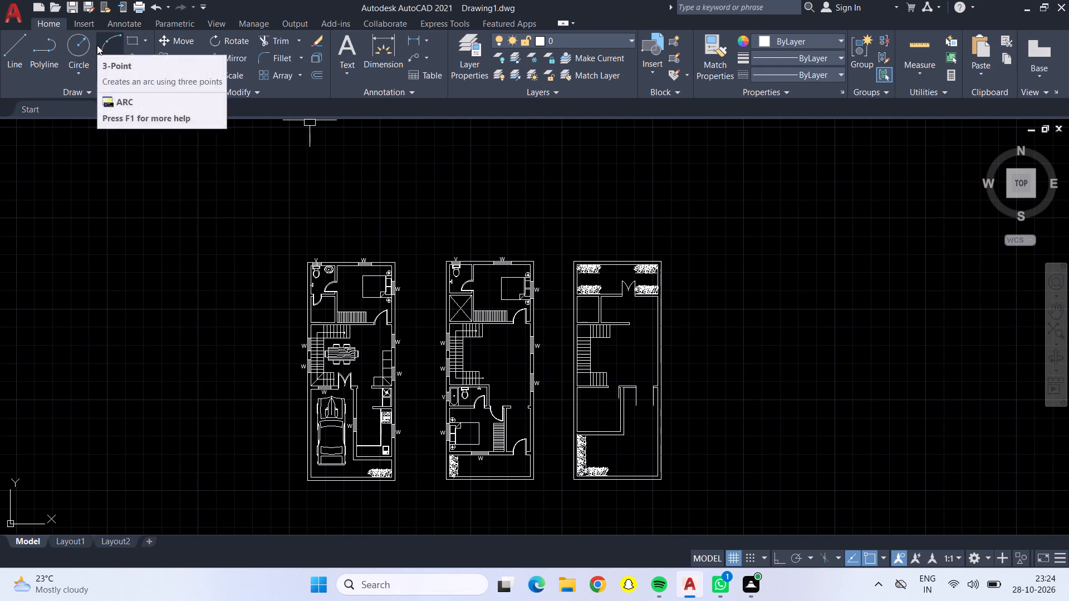
{"action": "left_click", "coordinate": [78, 54]}
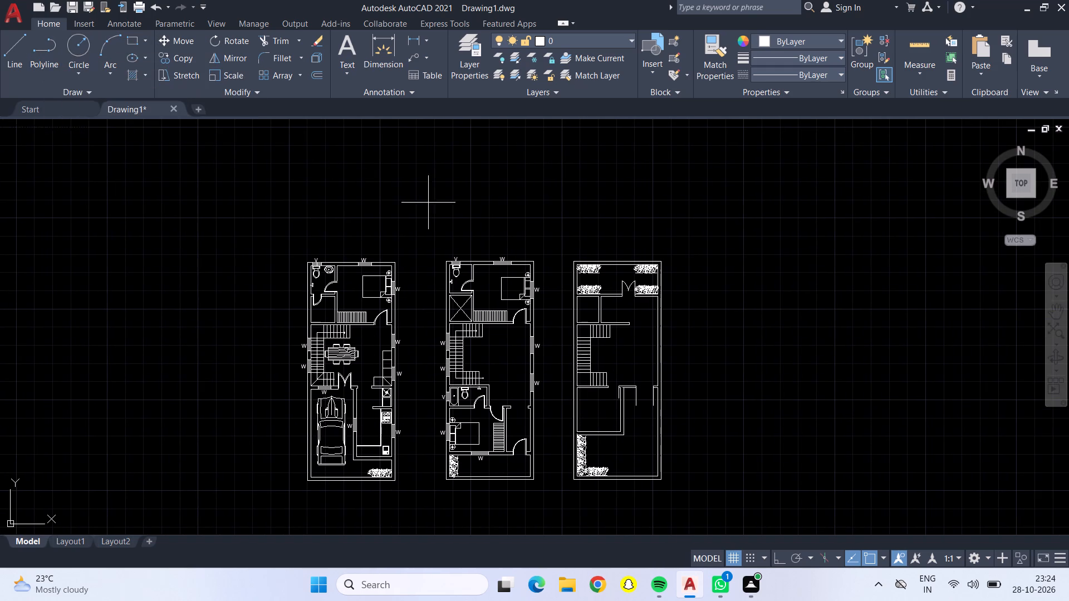
{"action": "scroll", "coordinate": [605, 388], "scroll_direction": "up", "scroll_amount": 5}
{"action": "middle_click_drag", "start_coordinate": [660, 408], "coordinate": [609, 308]}
{"action": "scroll", "coordinate": [660, 408], "scroll_direction": "up", "scroll_amount": 1}
{"action": "left_click", "coordinate": [701, 292]}
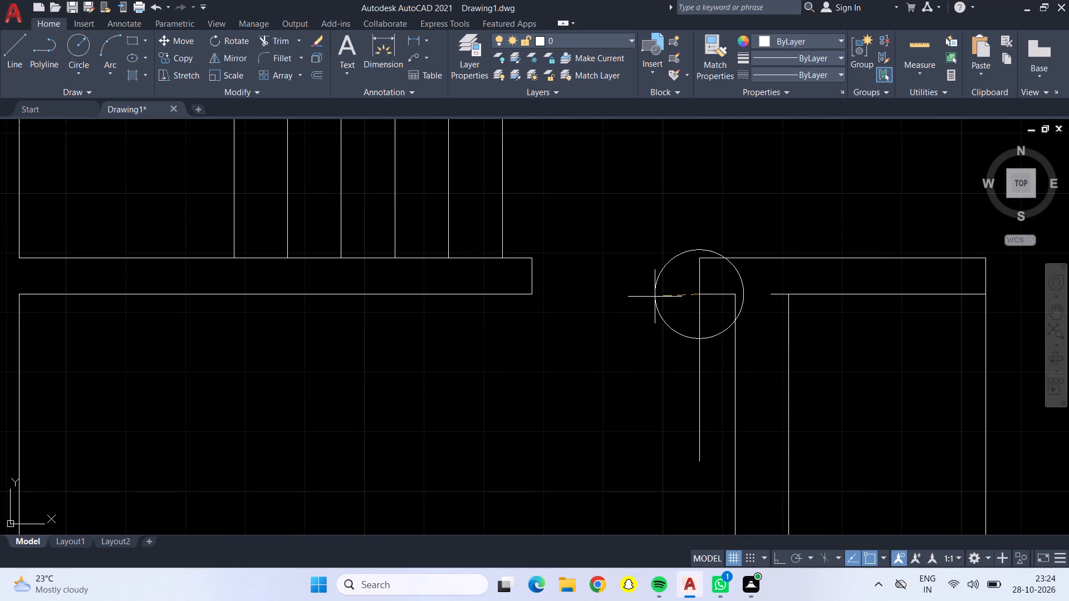
{"action": "left_click", "coordinate": [531, 292]}
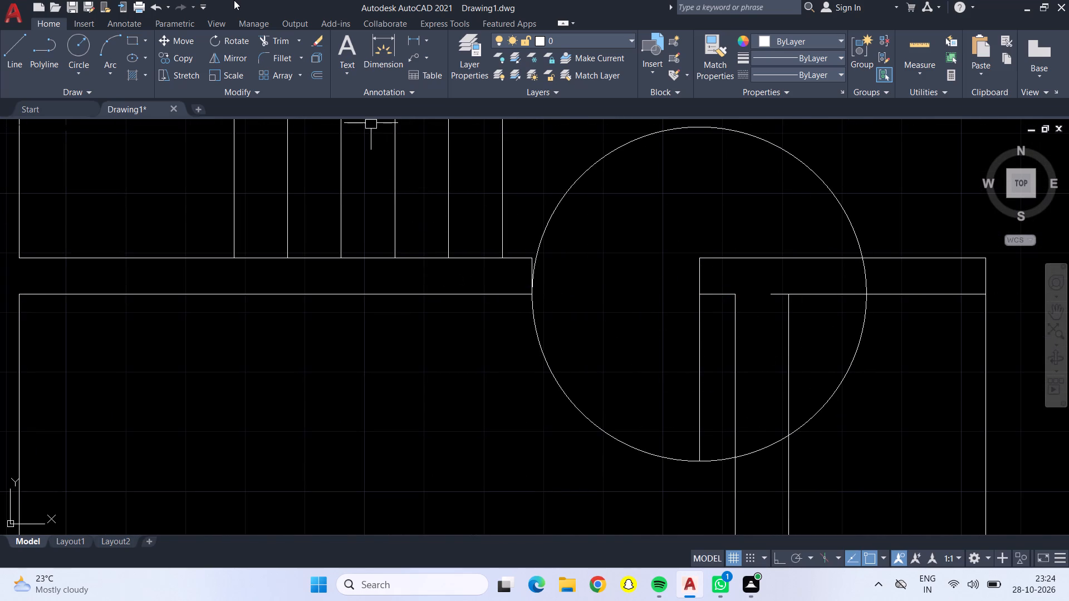
Trim the circle to a quarter-circle door swing between the left jamb and the end of the door leaf.
{"action": "left_click_drag", "start_coordinate": [266, 41], "coordinate": [297, 47]}
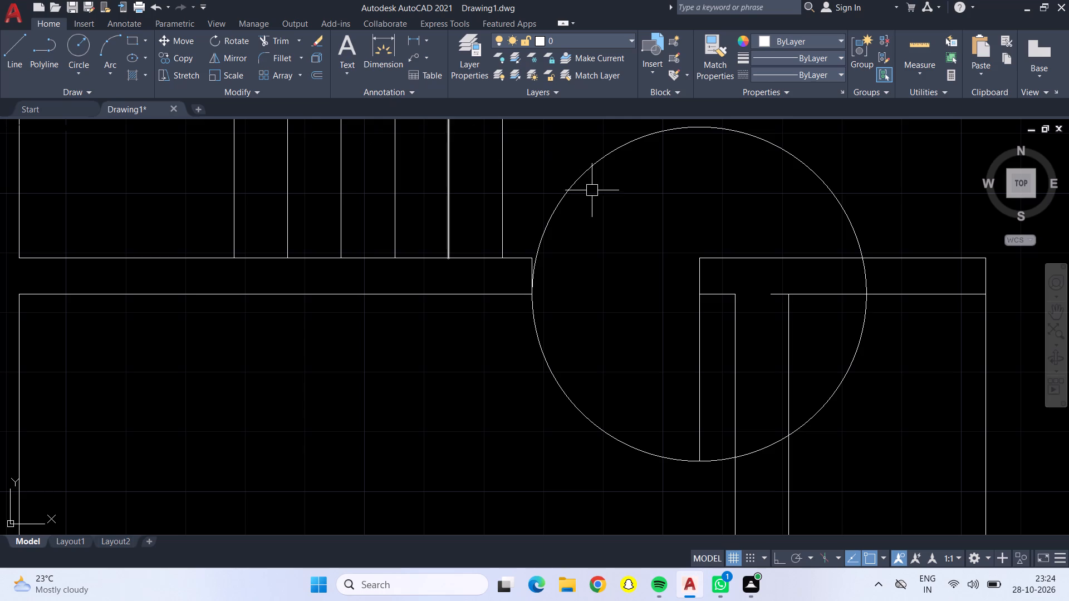
{"action": "left_click", "coordinate": [270, 40]}
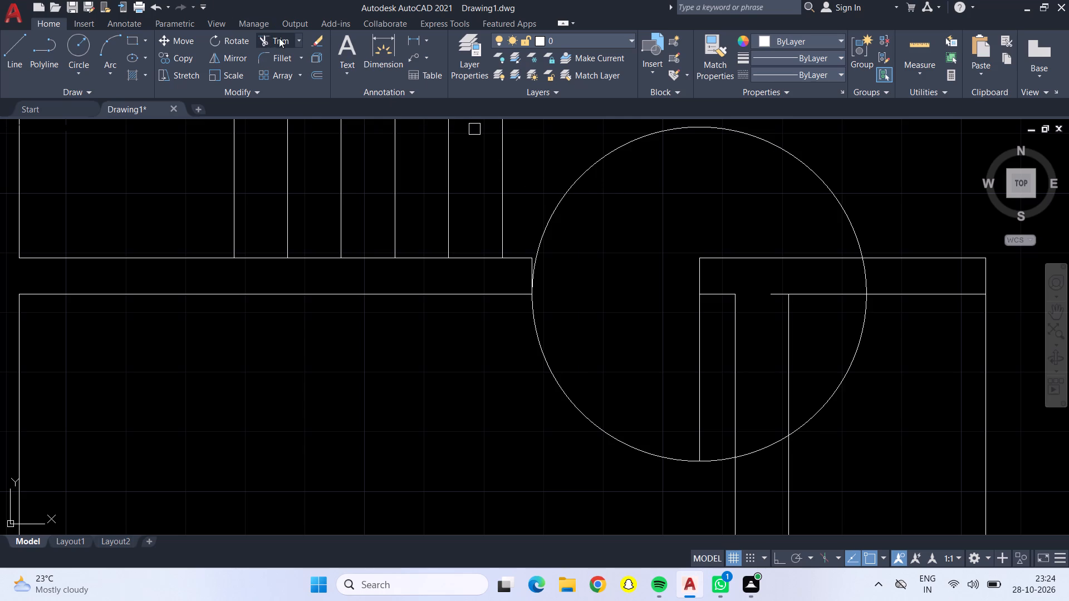
{"action": "left_click", "coordinate": [566, 185]}
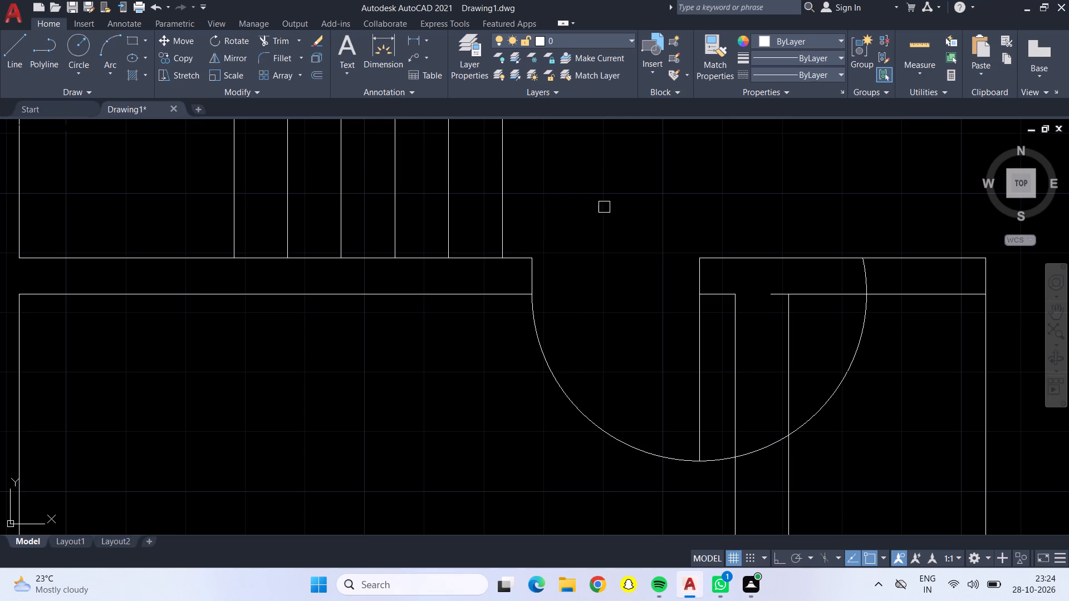
{"action": "left_click", "coordinate": [866, 273]}
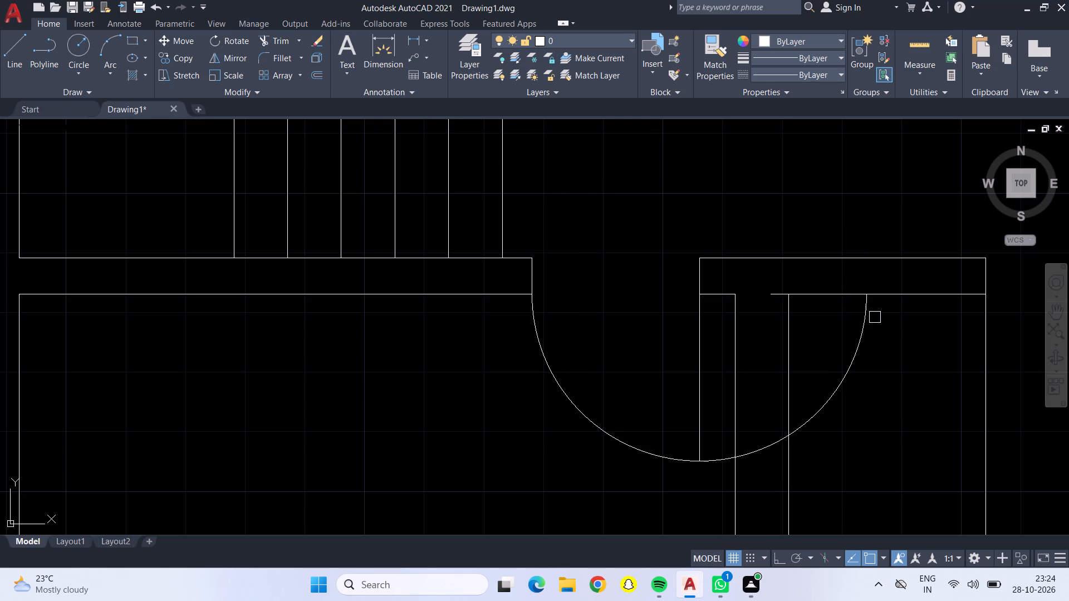
{"action": "left_click", "coordinate": [868, 320]}
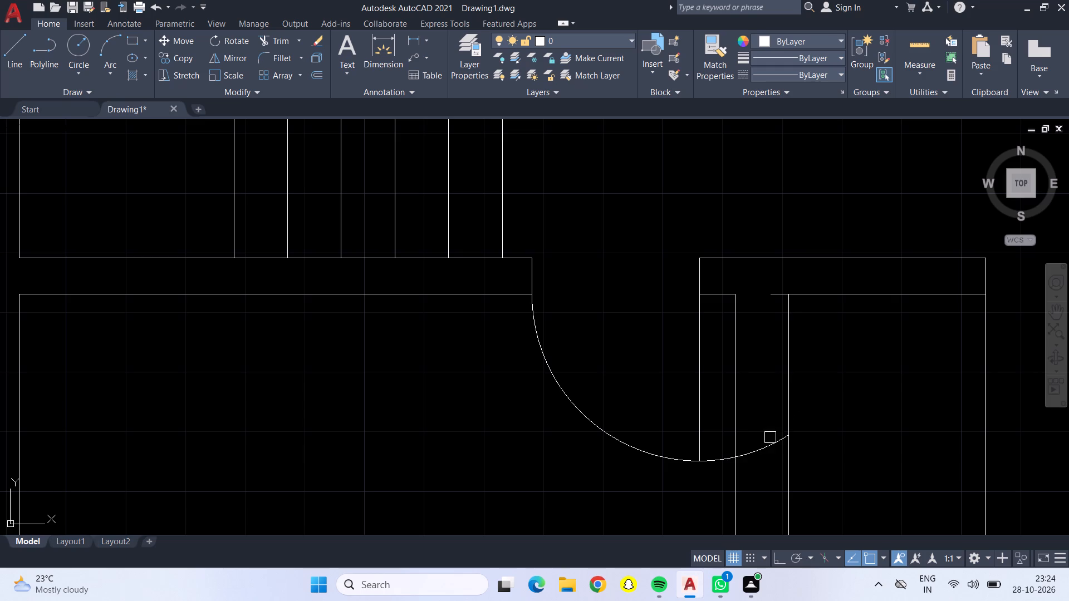
{"action": "left_click", "coordinate": [763, 443]}
{"action": "left_click", "coordinate": [720, 459]}
{"action": "scroll", "coordinate": [701, 441], "scroll_direction": "down", "scroll_amount": 3}
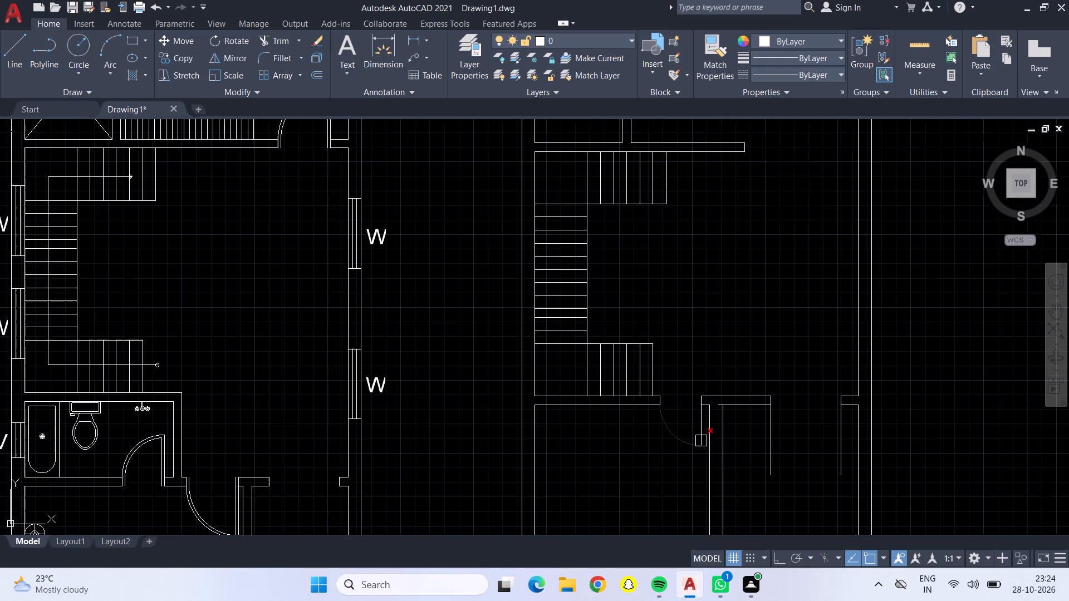
{"action": "middle_click_drag", "start_coordinate": [780, 346], "coordinate": [699, 238]}
{"action": "key", "text": "Escape"}
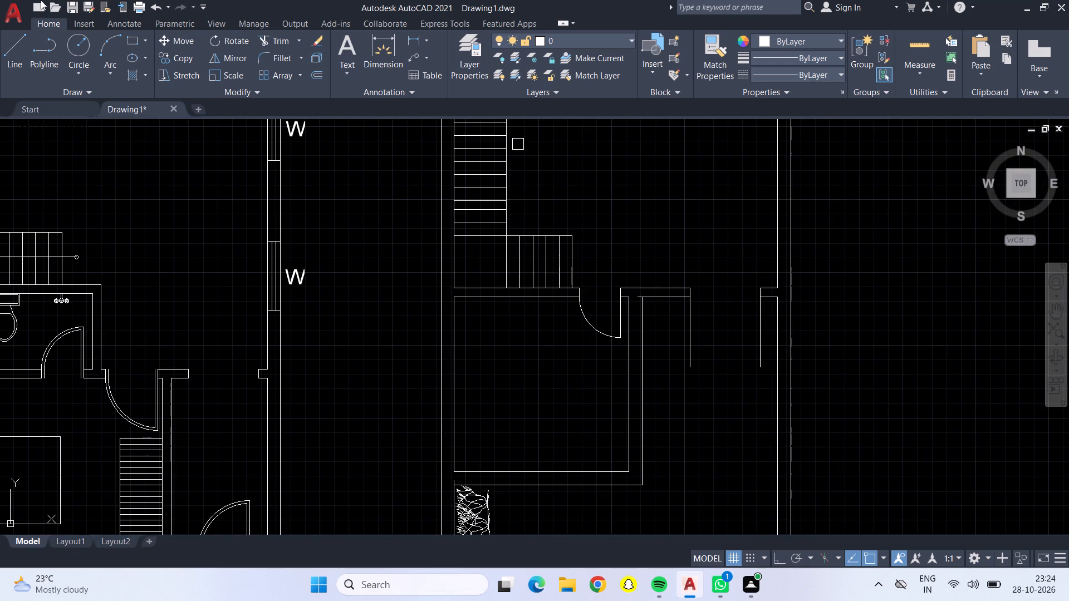
Draw a three-point arc from the left door leaf's lower end through the middle of the wide opening, ending beyond the leaf's left side.
{"action": "left_click", "coordinate": [110, 36]}
{"action": "scroll", "coordinate": [684, 341], "scroll_direction": "up", "scroll_amount": 3}
{"action": "middle_click_drag", "start_coordinate": [823, 368], "coordinate": [535, 350]}
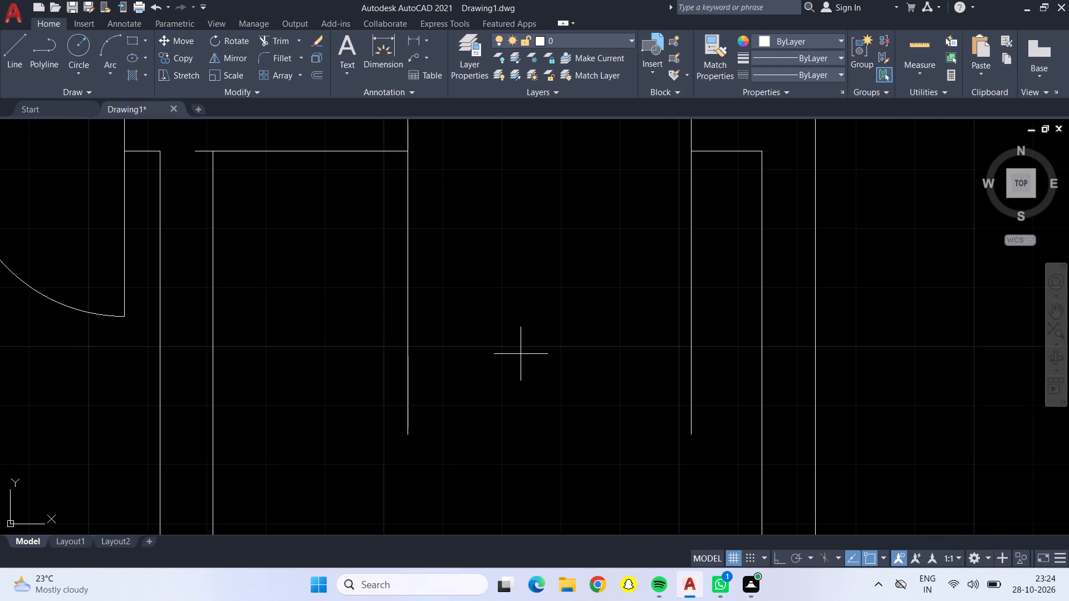
{"action": "middle_click_drag", "start_coordinate": [478, 364], "coordinate": [477, 422]}
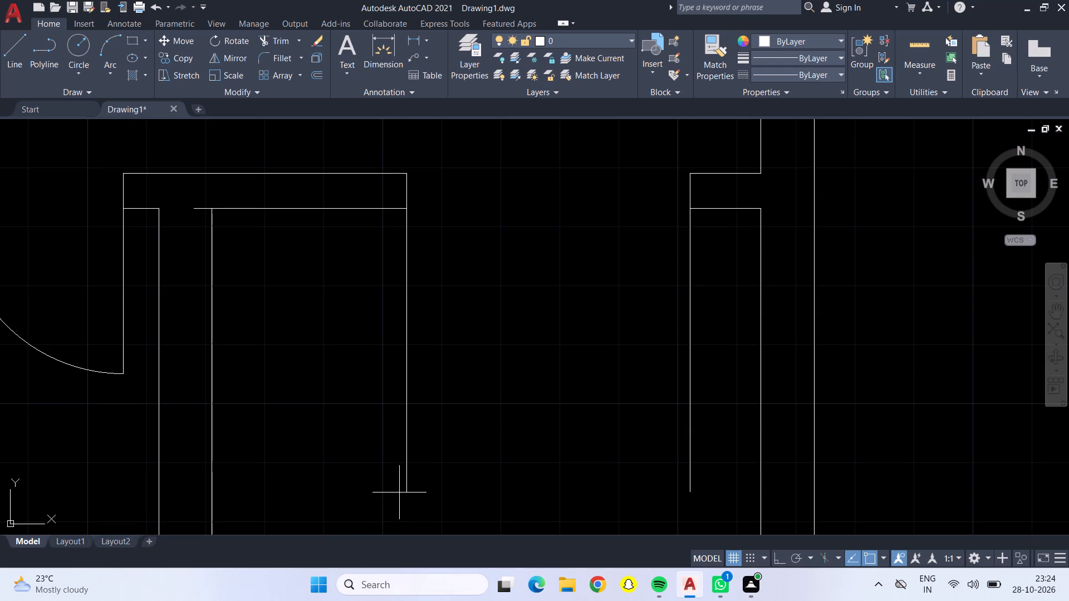
{"action": "left_click_drag", "start_coordinate": [409, 489], "coordinate": [417, 484]}
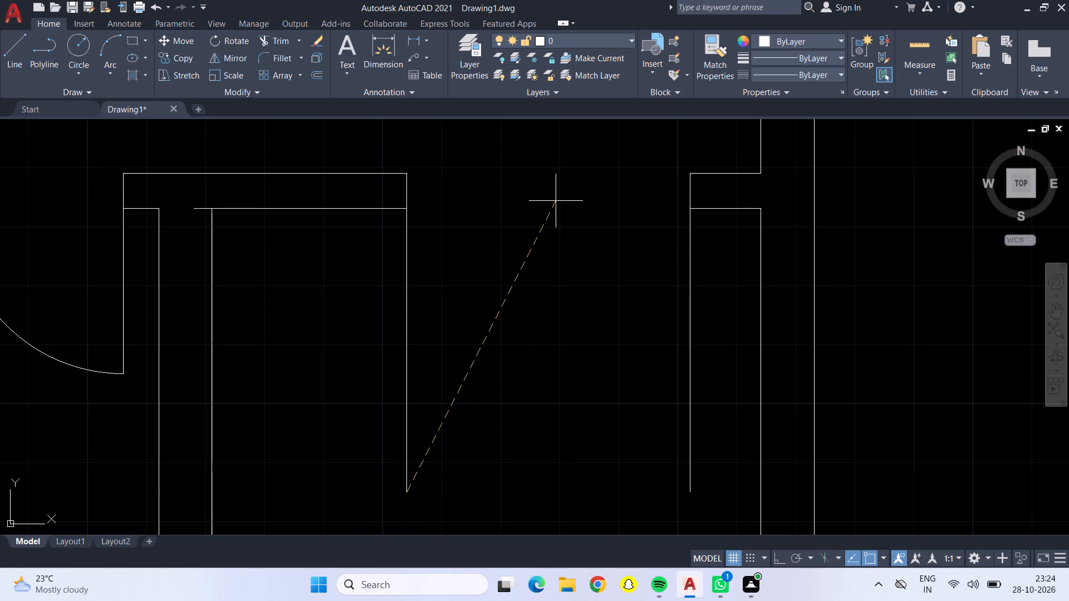
{"action": "left_click", "coordinate": [549, 196]}
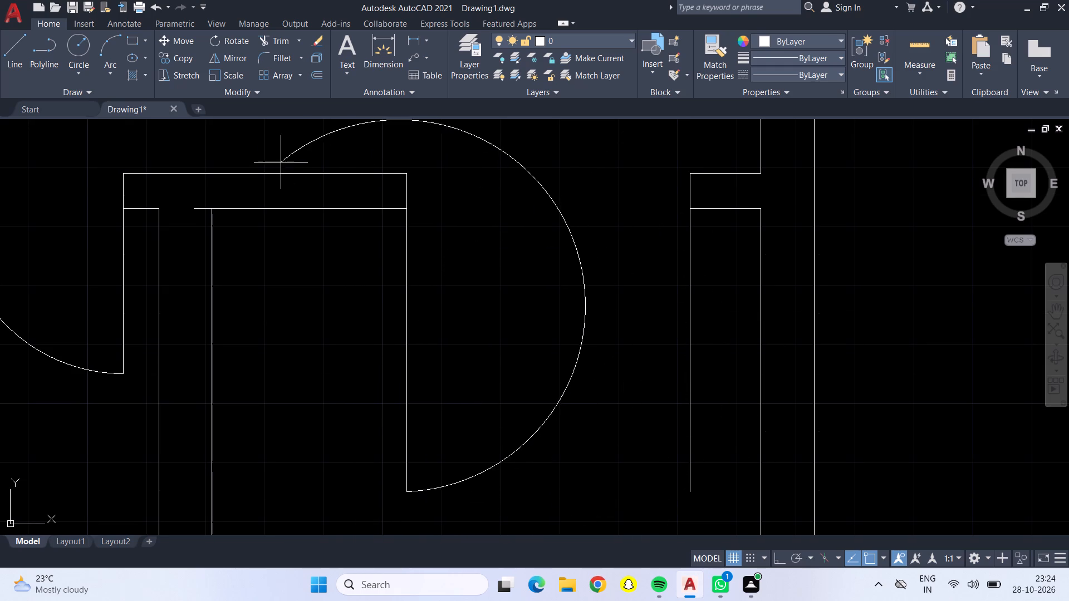
{"action": "left_click", "coordinate": [173, 254]}
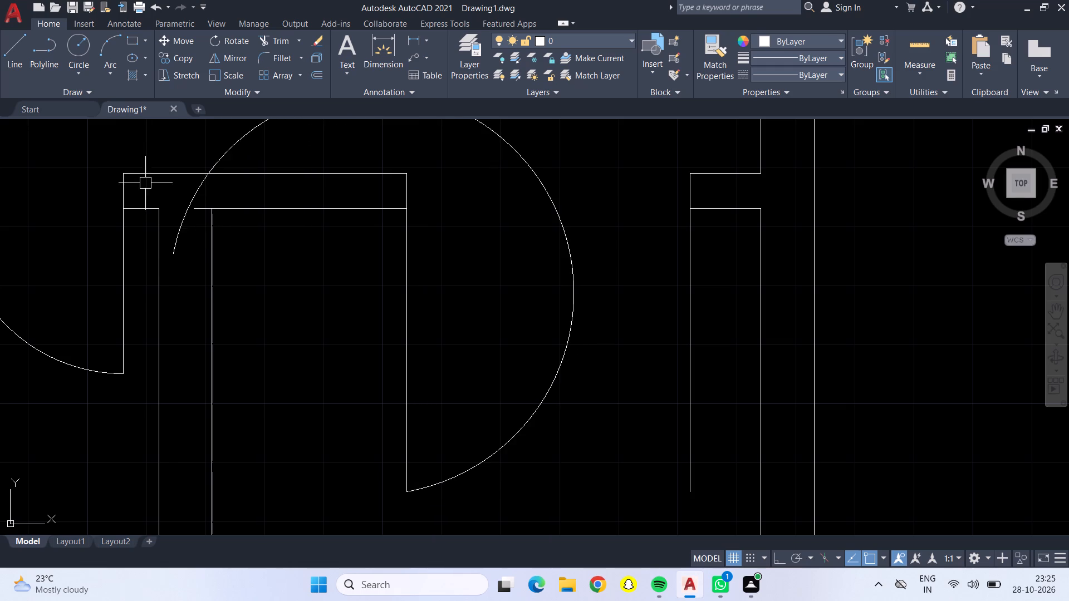
Draw a three-point arc from the right door leaf's lower end, through the left leaf's arc, ending just past the wall corner beyond the right jamb.
{"action": "left_click", "coordinate": [116, 35]}
{"action": "left_click", "coordinate": [689, 491]}
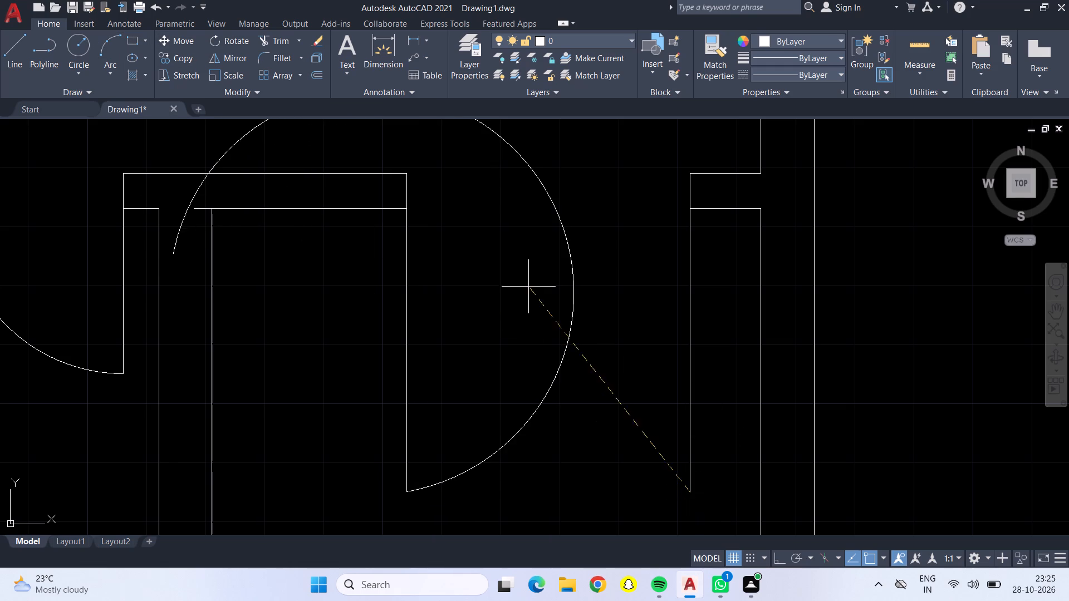
{"action": "left_click", "coordinate": [561, 225]}
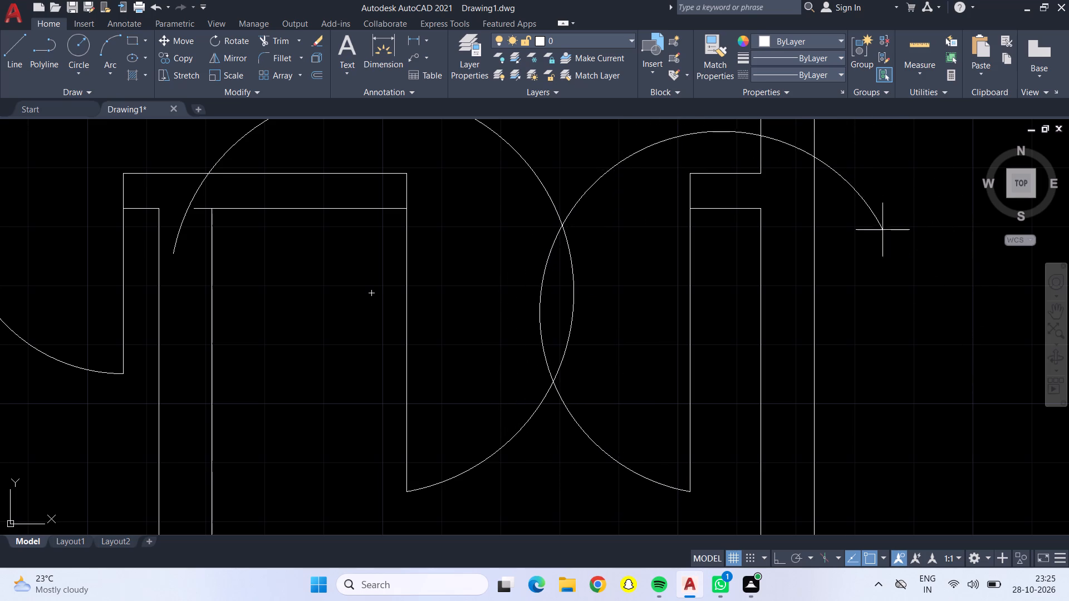
{"action": "left_click", "coordinate": [773, 180]}
Trim both arcs of the lower double door to two swings meeting between the leaves, removing the upper portions and leftover pieces.
{"action": "left_click", "coordinate": [266, 38]}
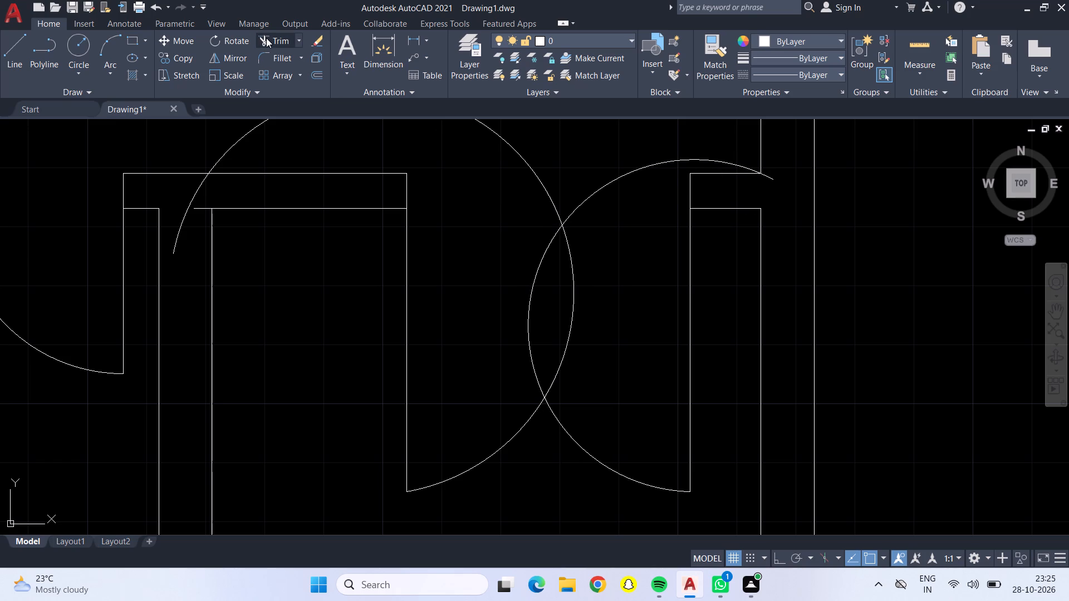
{"action": "left_click_drag", "start_coordinate": [509, 228], "coordinate": [586, 248]}
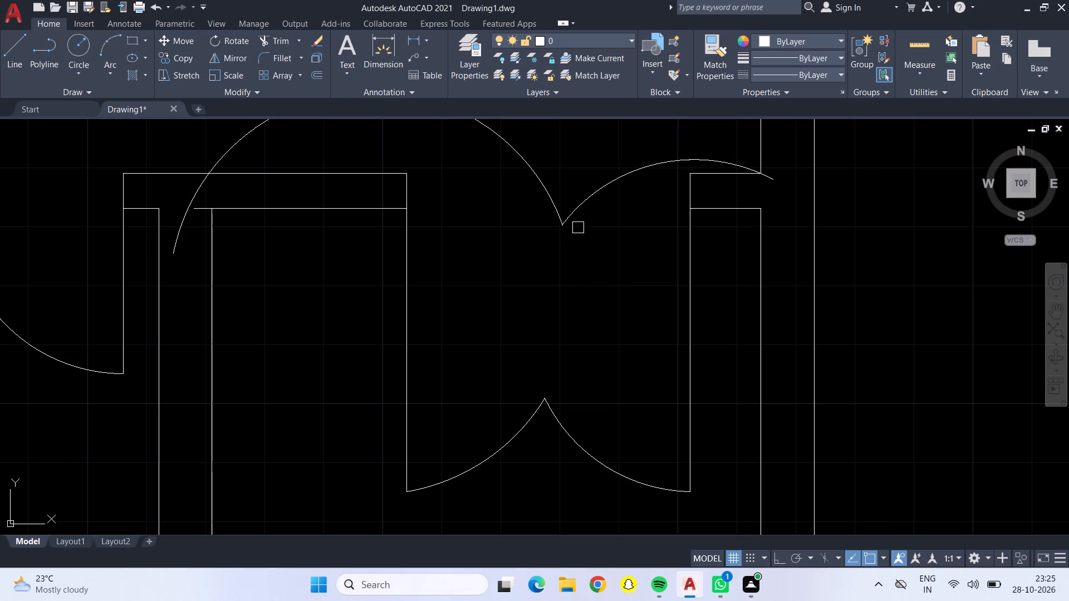
{"action": "left_click", "coordinate": [571, 222]}
{"action": "left_click", "coordinate": [564, 217]}
{"action": "left_click", "coordinate": [543, 215]}
{"action": "left_click", "coordinate": [578, 216]}
{"action": "left_click", "coordinate": [775, 176]}
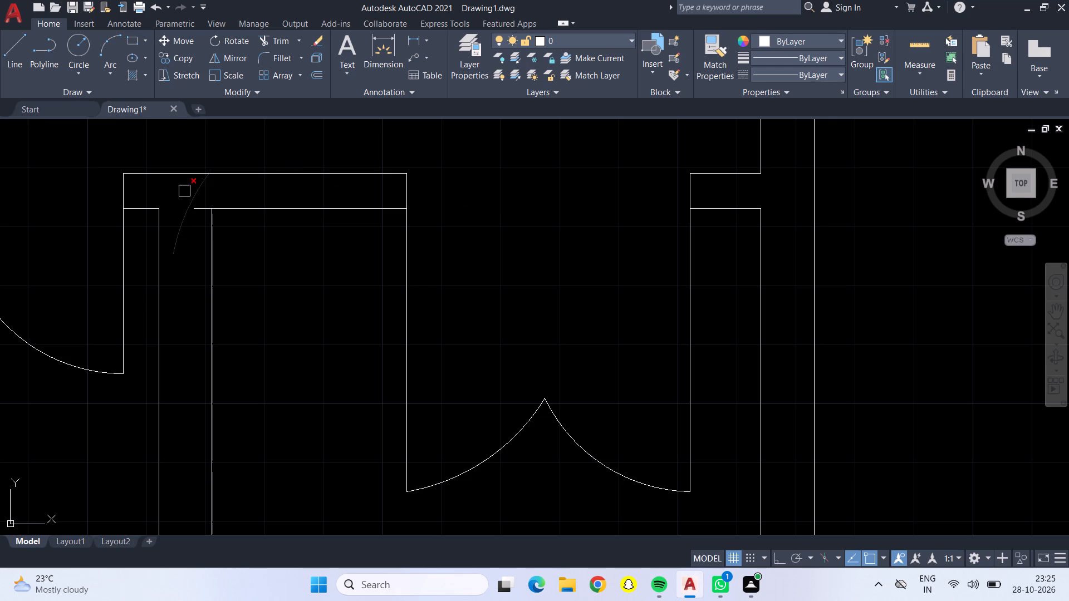
{"action": "left_click", "coordinate": [195, 193]}
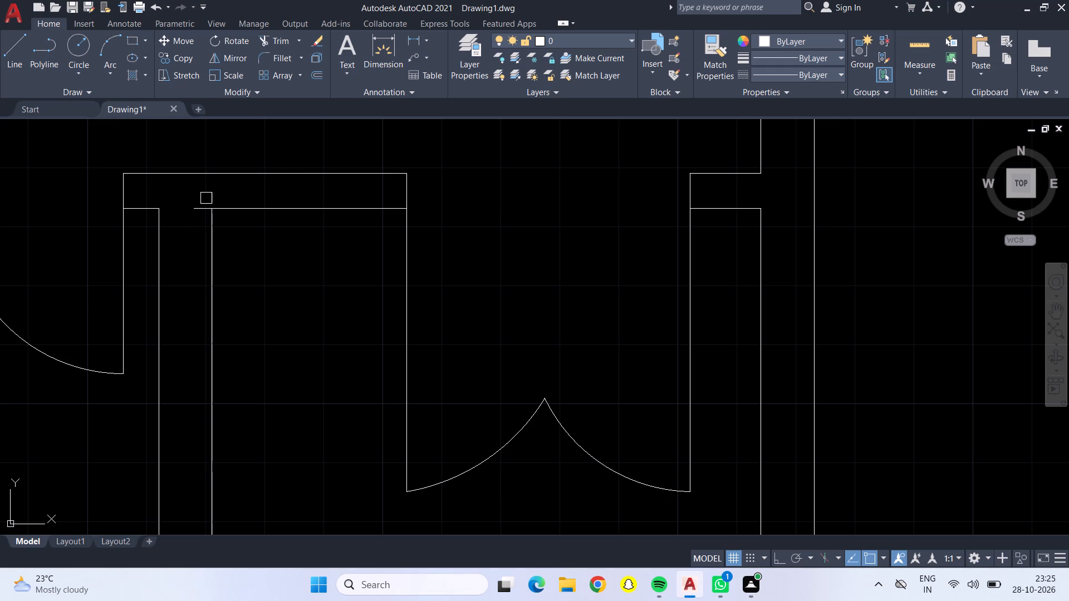
Trim the stray wall line ends between the single and double doors and at the lower-left corner of the room below the stairs.
{"action": "left_click", "coordinate": [202, 206]}
{"action": "scroll", "coordinate": [199, 207], "scroll_direction": "down", "scroll_amount": 3}
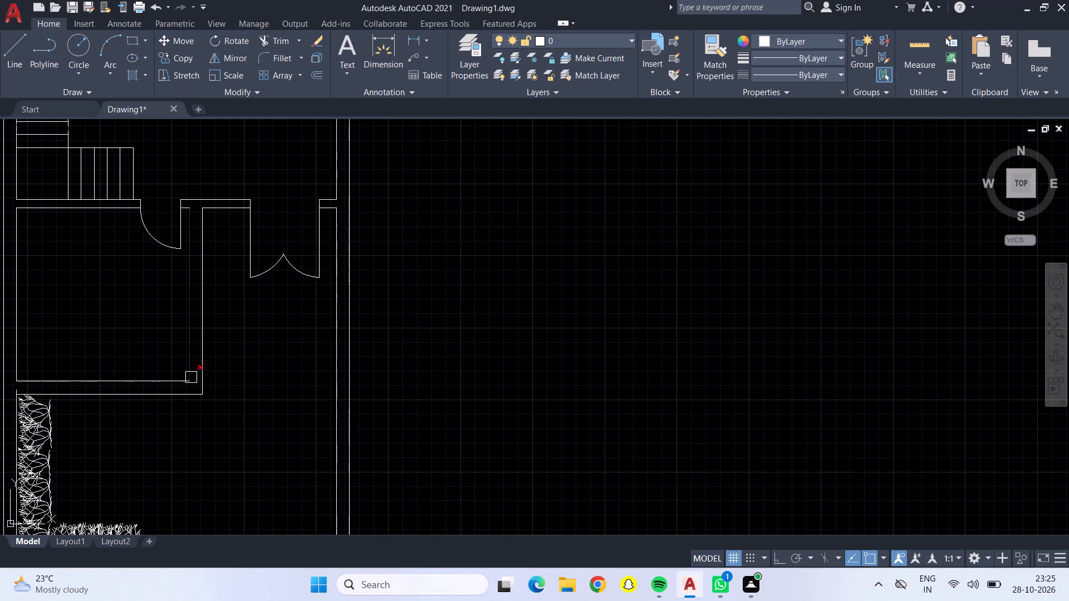
{"action": "scroll", "coordinate": [0, 396], "scroll_direction": "up", "scroll_amount": 4}
{"action": "left_click_drag", "start_coordinate": [92, 362], "coordinate": [94, 362]}
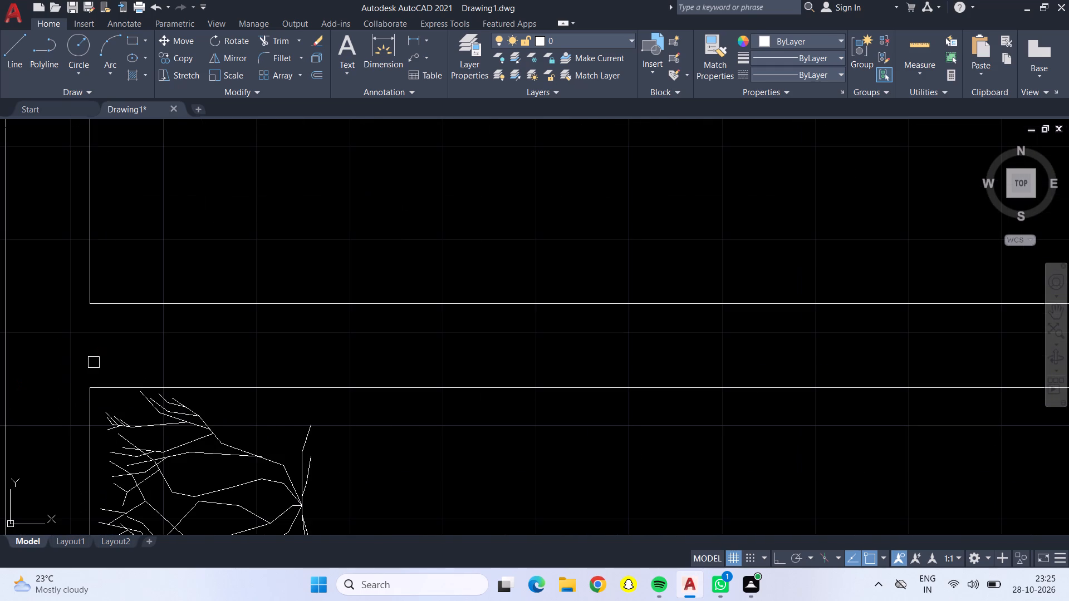
{"action": "left_click_drag", "start_coordinate": [94, 362], "coordinate": [101, 361]}
Stretch the left swing arc's lower end onto the right swing arc at the top room's double door.
{"action": "scroll", "coordinate": [126, 356], "scroll_direction": "down", "scroll_amount": 3}
{"action": "scroll", "coordinate": [252, 287], "scroll_direction": "down", "scroll_amount": 1}
{"action": "middle_click_drag", "start_coordinate": [258, 269], "coordinate": [261, 415]}
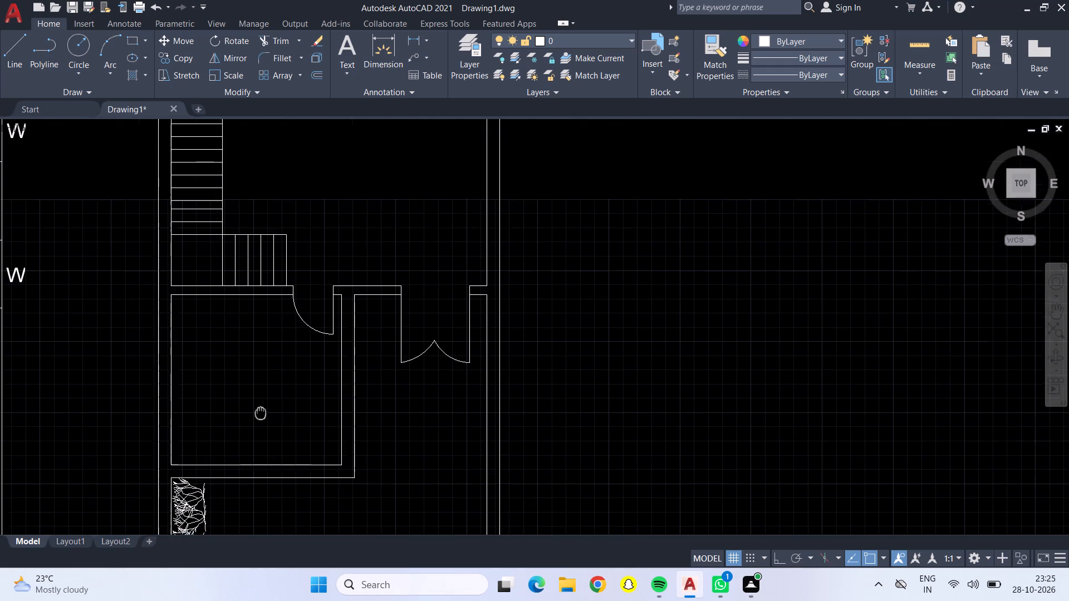
{"action": "middle_click_drag", "start_coordinate": [261, 415], "coordinate": [261, 416]}
{"action": "scroll", "coordinate": [271, 321], "scroll_direction": "down", "scroll_amount": 1}
{"action": "middle_click_drag", "start_coordinate": [339, 214], "coordinate": [366, 368]}
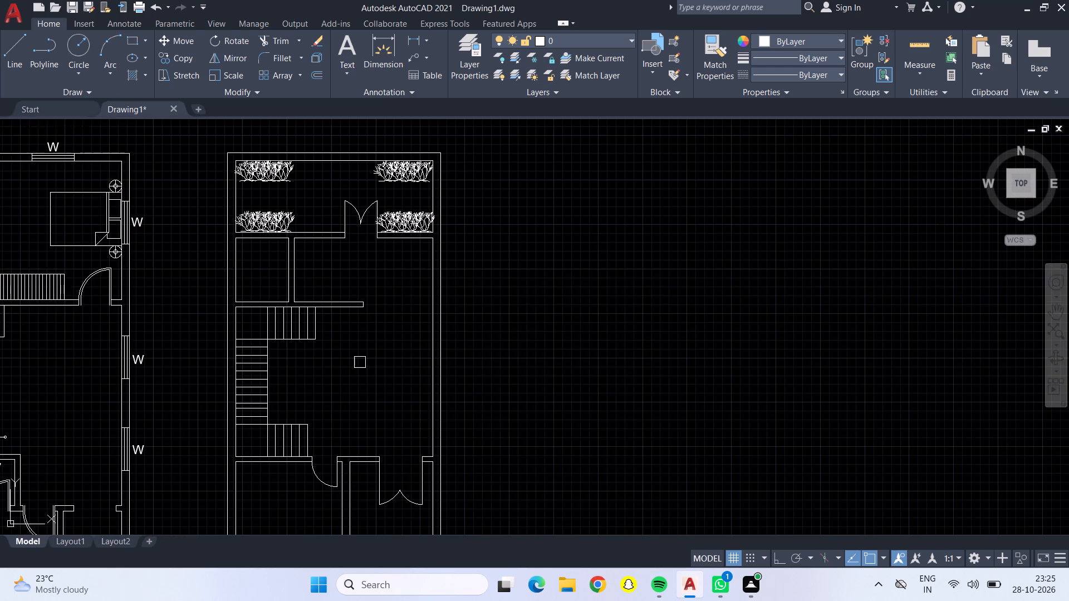
{"action": "scroll", "coordinate": [356, 213], "scroll_direction": "up", "scroll_amount": 4}
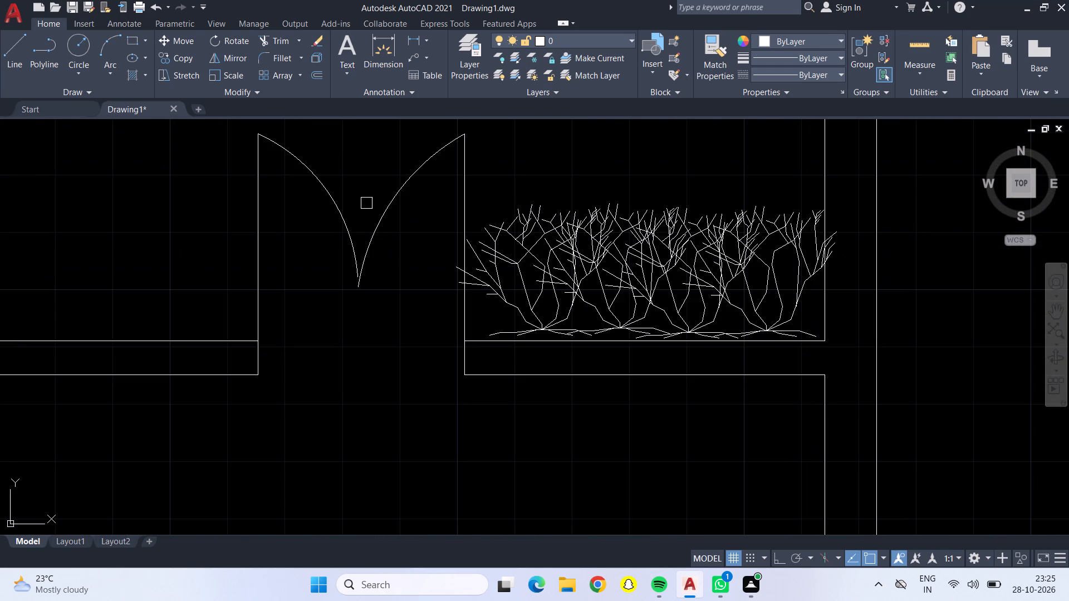
{"action": "middle_click_drag", "start_coordinate": [366, 203], "coordinate": [389, 299]}
{"action": "scroll", "coordinate": [389, 299], "scroll_direction": "up", "scroll_amount": 2}
{"action": "key", "text": "Escape"}
{"action": "middle_click_drag", "start_coordinate": [362, 390], "coordinate": [362, 388]}
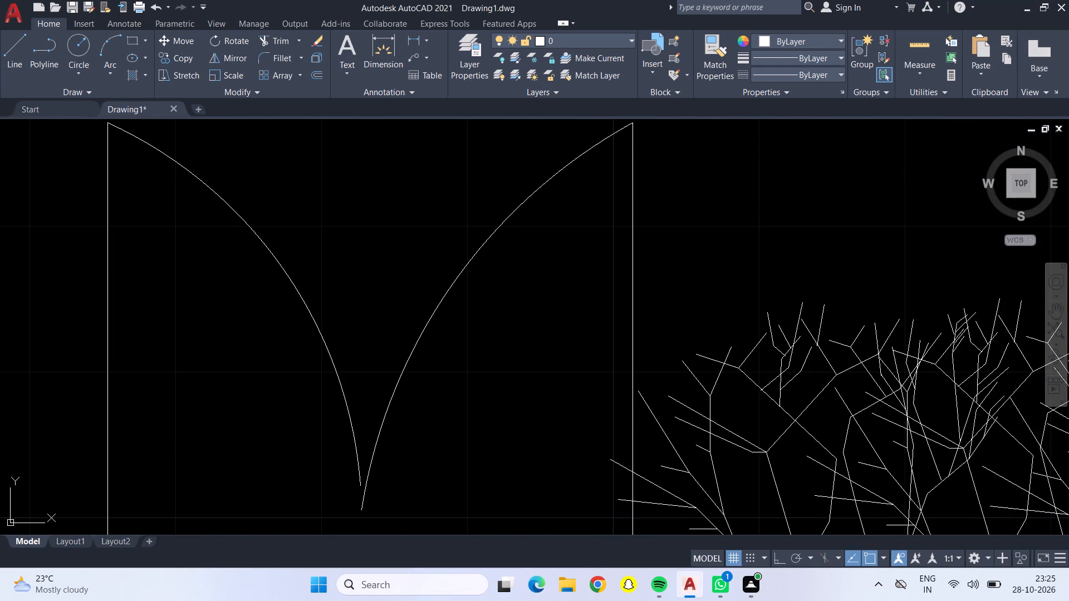
{"action": "middle_click_drag", "start_coordinate": [362, 388], "coordinate": [332, 266]}
{"action": "scroll", "coordinate": [338, 354], "scroll_direction": "up", "scroll_amount": 1}
{"action": "scroll", "coordinate": [338, 354], "scroll_direction": "down", "scroll_amount": 1}
{"action": "scroll", "coordinate": [338, 354], "scroll_direction": "up", "scroll_amount": 1}
{"action": "scroll", "coordinate": [338, 354], "scroll_direction": "down", "scroll_amount": 1}
{"action": "scroll", "coordinate": [312, 369], "scroll_direction": "up", "scroll_amount": 1}
{"action": "scroll", "coordinate": [312, 369], "scroll_direction": "down", "scroll_amount": 1}
{"action": "scroll", "coordinate": [312, 369], "scroll_direction": "up", "scroll_amount": 1}
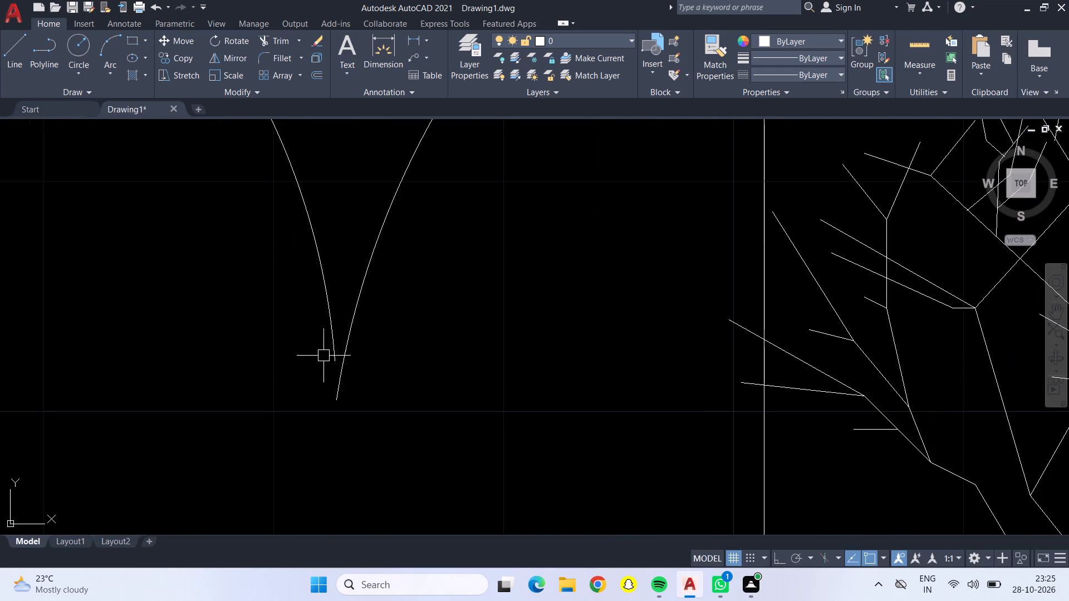
{"action": "left_click", "coordinate": [334, 350]}
{"action": "left_click", "coordinate": [333, 359]}
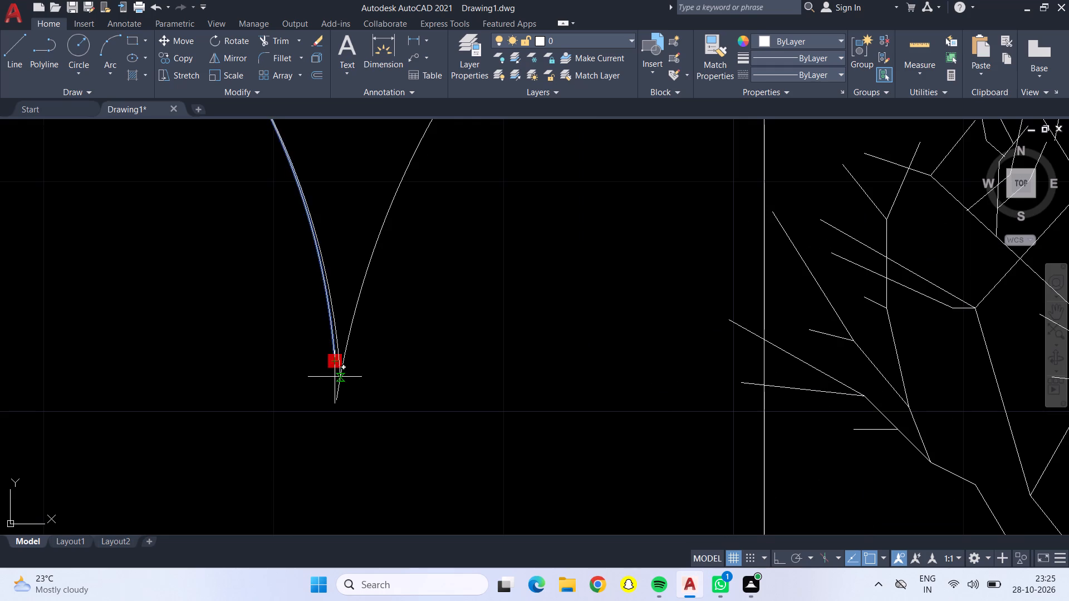
{"action": "left_click", "coordinate": [337, 386]}
{"action": "key", "text": "Escape"}
{"action": "scroll", "coordinate": [337, 386], "scroll_direction": "down", "scroll_amount": 1}
{"action": "scroll", "coordinate": [336, 387], "scroll_direction": "up", "scroll_amount": 1}
{"action": "scroll", "coordinate": [336, 387], "scroll_direction": "down", "scroll_amount": 2}
{"action": "key", "text": "Escape"}
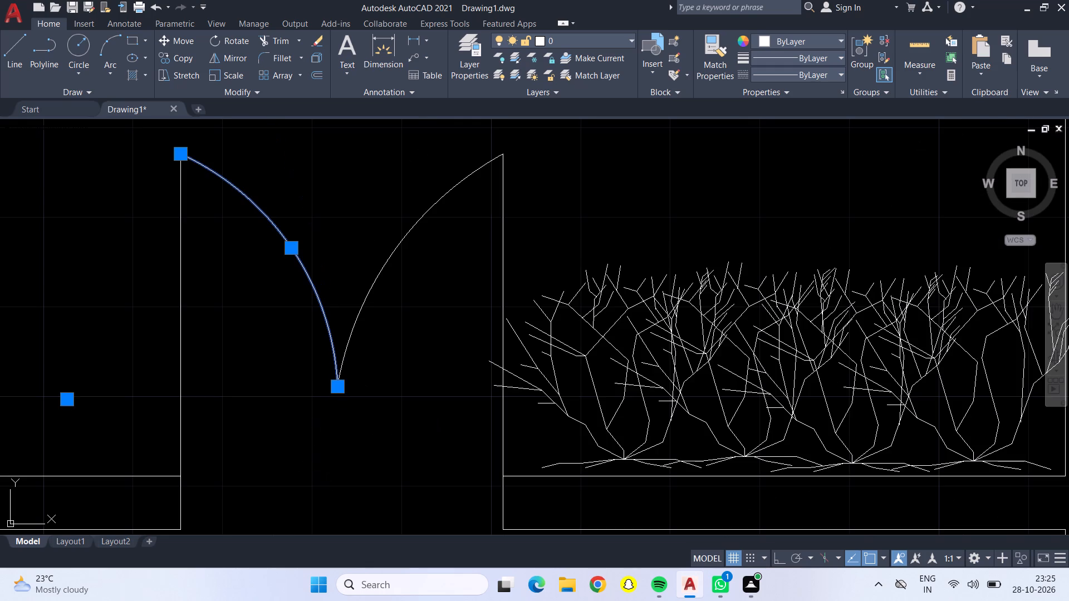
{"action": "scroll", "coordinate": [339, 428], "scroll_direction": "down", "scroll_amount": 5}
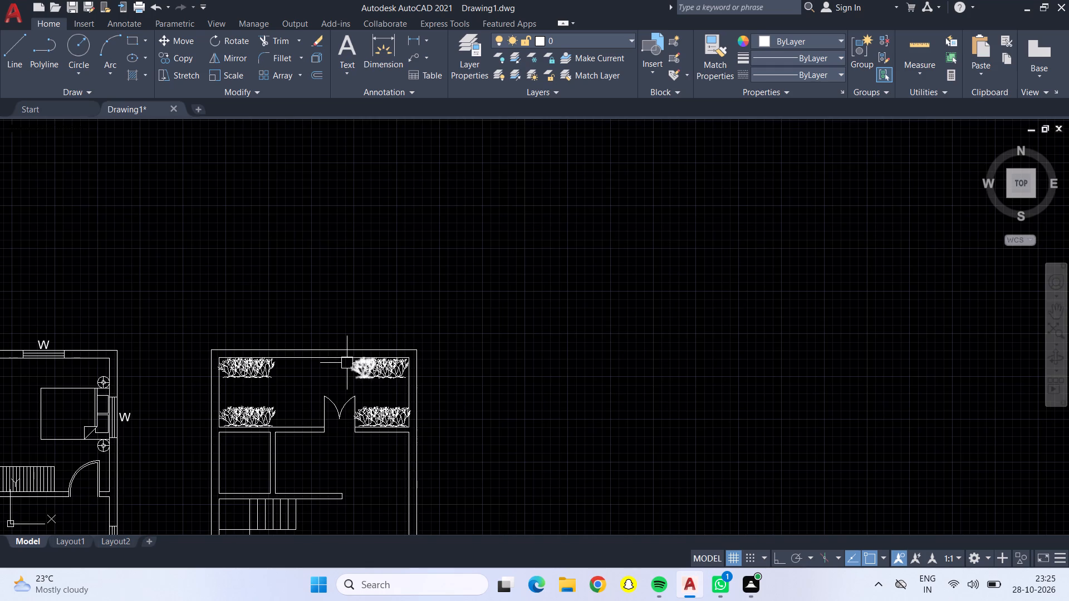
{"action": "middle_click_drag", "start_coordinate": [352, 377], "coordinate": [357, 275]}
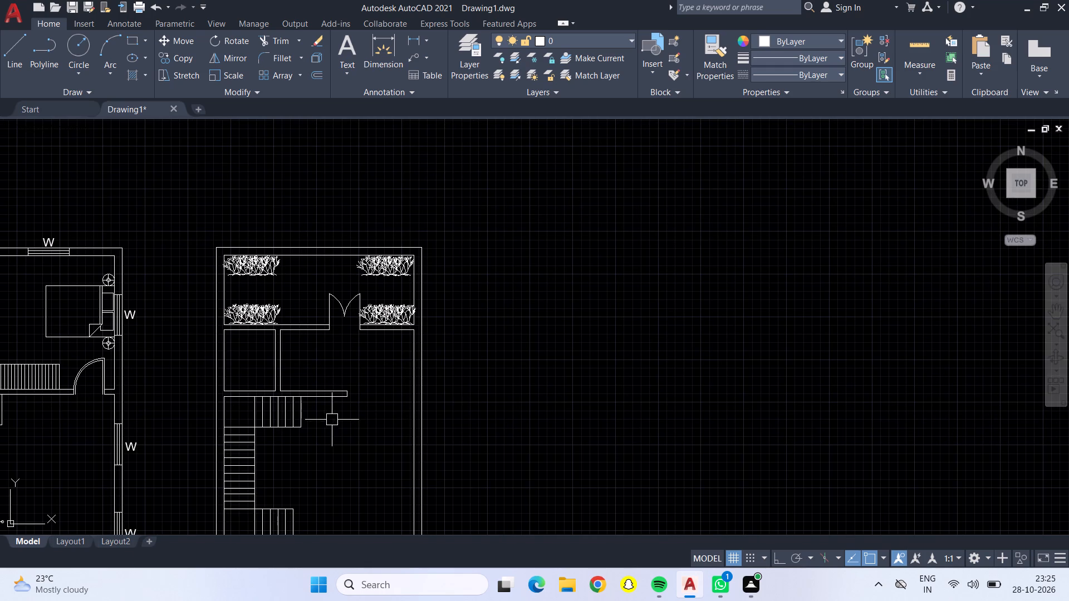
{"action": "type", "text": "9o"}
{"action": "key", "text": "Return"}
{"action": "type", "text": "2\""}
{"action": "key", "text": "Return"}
Offset both leaf lines and both jamb lines of the top room's double door 2" into the opening.
{"action": "key", "text": "o"}
{"action": "key", "text": "Return"}
{"action": "type", "text": "2\""}
{"action": "key", "text": "Return"}
{"action": "scroll", "coordinate": [292, 381], "scroll_direction": "up", "scroll_amount": 3}
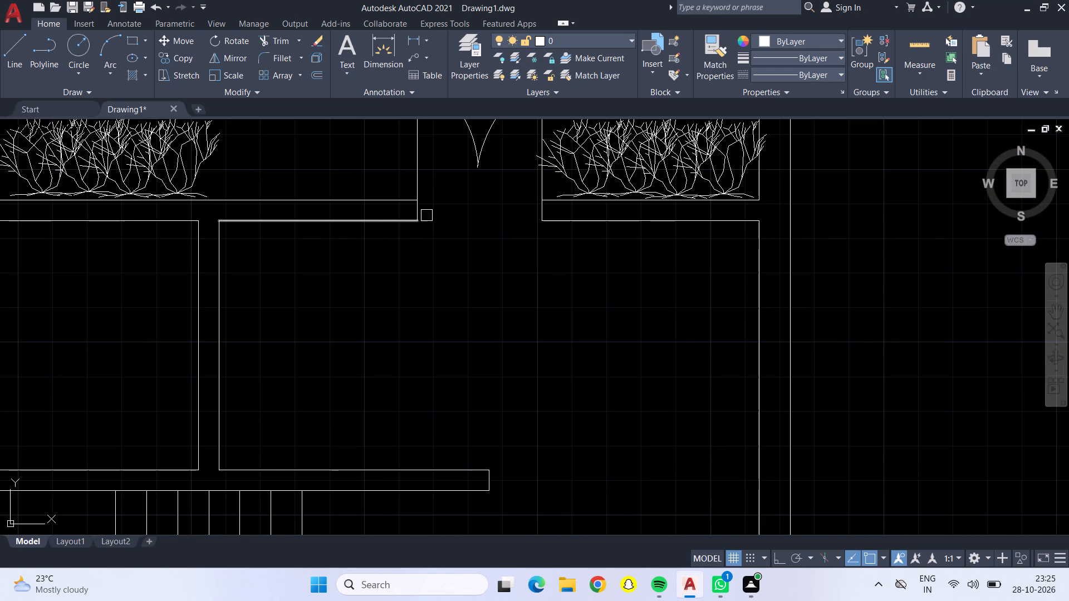
{"action": "middle_click_drag", "start_coordinate": [430, 214], "coordinate": [434, 311]}
{"action": "scroll", "coordinate": [434, 311], "scroll_direction": "up", "scroll_amount": 1}
{"action": "left_click", "coordinate": [412, 264]}
{"action": "left_click_drag", "start_coordinate": [521, 295], "coordinate": [516, 299]}
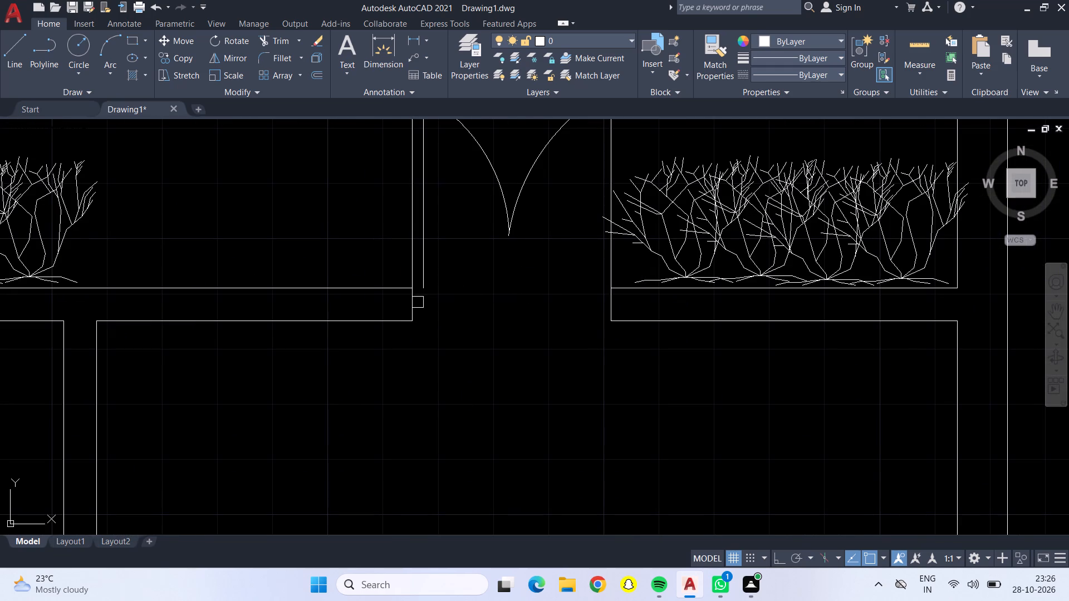
{"action": "left_click", "coordinate": [410, 302]}
{"action": "left_click", "coordinate": [445, 307]}
{"action": "left_click", "coordinate": [609, 302]}
{"action": "left_click", "coordinate": [547, 285]}
{"action": "left_click", "coordinate": [614, 264]}
{"action": "left_click", "coordinate": [551, 263]}
Offset the top double door's two swing arcs 2", each toward its own door leaf.
{"action": "left_click", "coordinate": [519, 185]}
{"action": "left_click", "coordinate": [566, 235]}
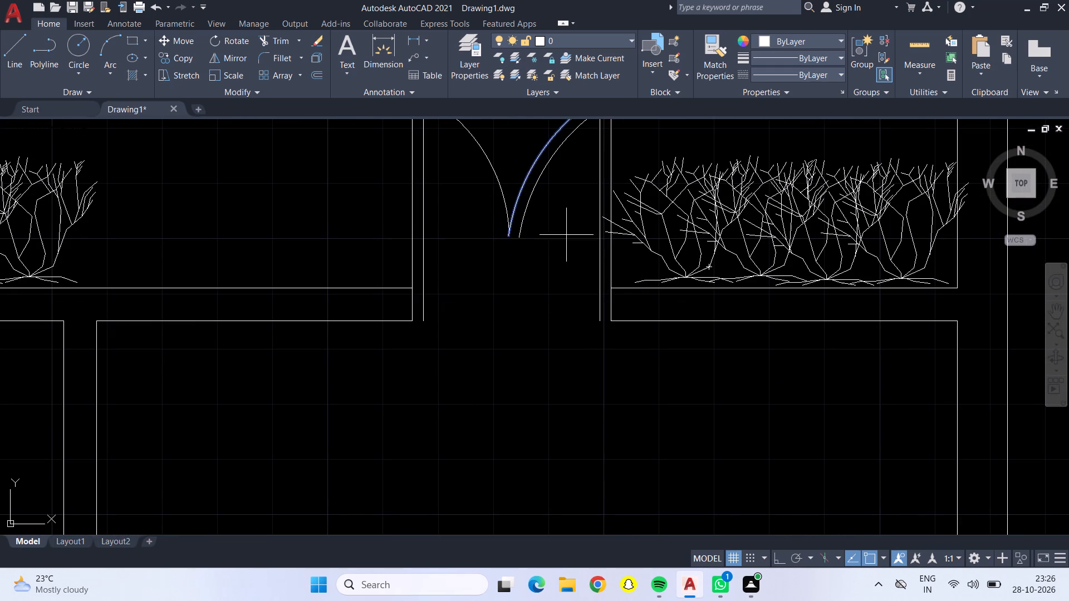
{"action": "left_click", "coordinate": [495, 183]}
{"action": "left_click_drag", "start_coordinate": [484, 198], "coordinate": [478, 211]}
Offset the lower double door's two leaf lines and two swing arcs 2" toward the inside of the door.
{"action": "scroll", "coordinate": [460, 250], "scroll_direction": "down", "scroll_amount": 1}
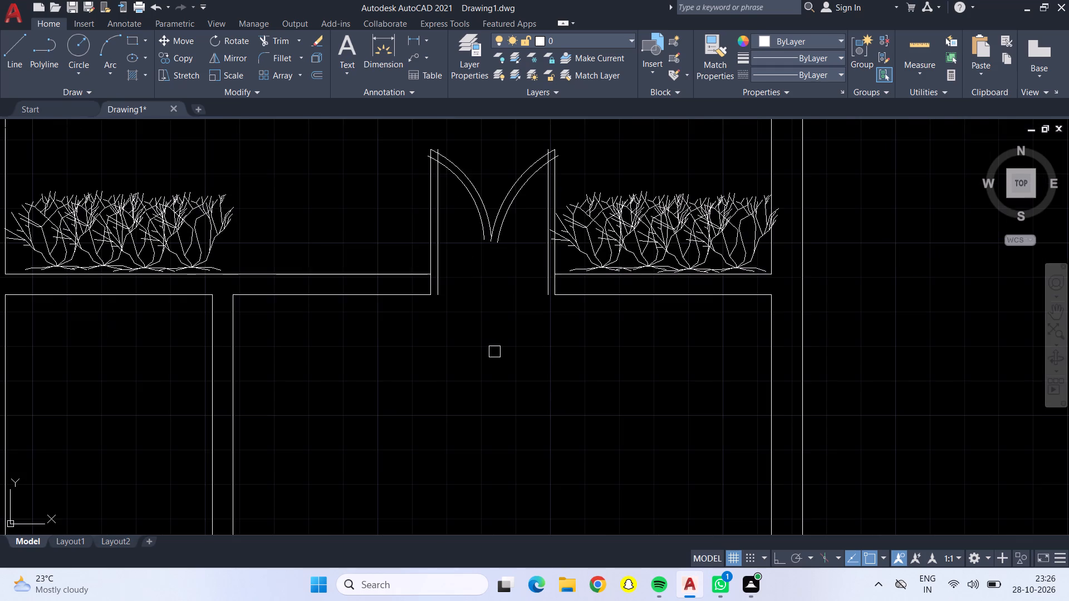
{"action": "middle_click_drag", "start_coordinate": [494, 352], "coordinate": [487, 237]}
{"action": "scroll", "coordinate": [487, 235], "scroll_direction": "down", "scroll_amount": 2}
{"action": "middle_click_drag", "start_coordinate": [534, 376], "coordinate": [517, 198]}
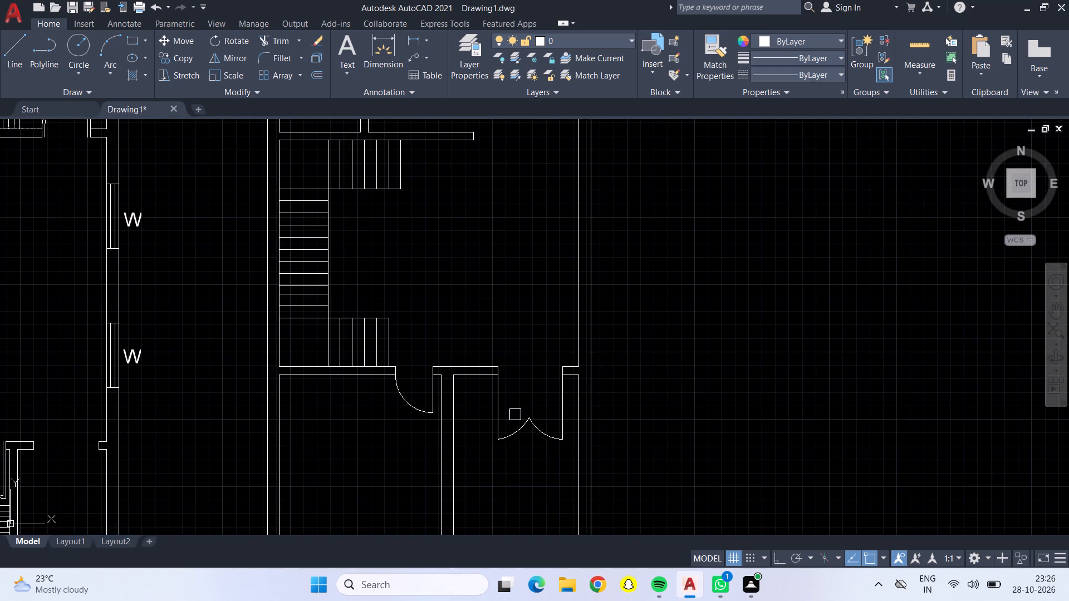
{"action": "scroll", "coordinate": [514, 416], "scroll_direction": "up", "scroll_amount": 3}
{"action": "middle_click_drag", "start_coordinate": [514, 413], "coordinate": [506, 268]}
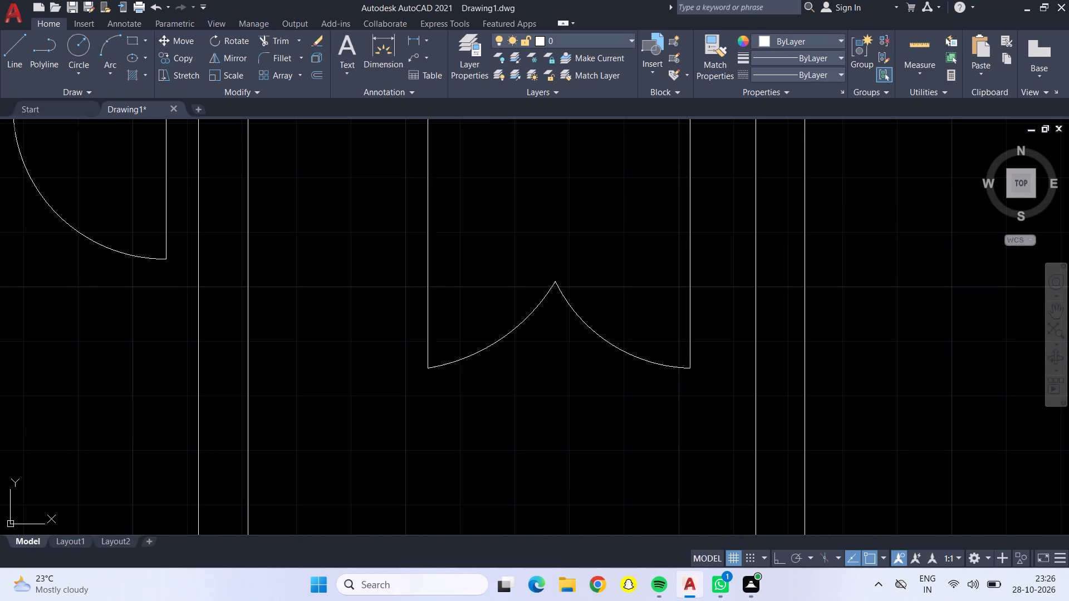
{"action": "left_click", "coordinate": [430, 255]}
{"action": "left_click", "coordinate": [452, 255]}
{"action": "left_click", "coordinate": [498, 341]}
{"action": "left_click", "coordinate": [484, 300]}
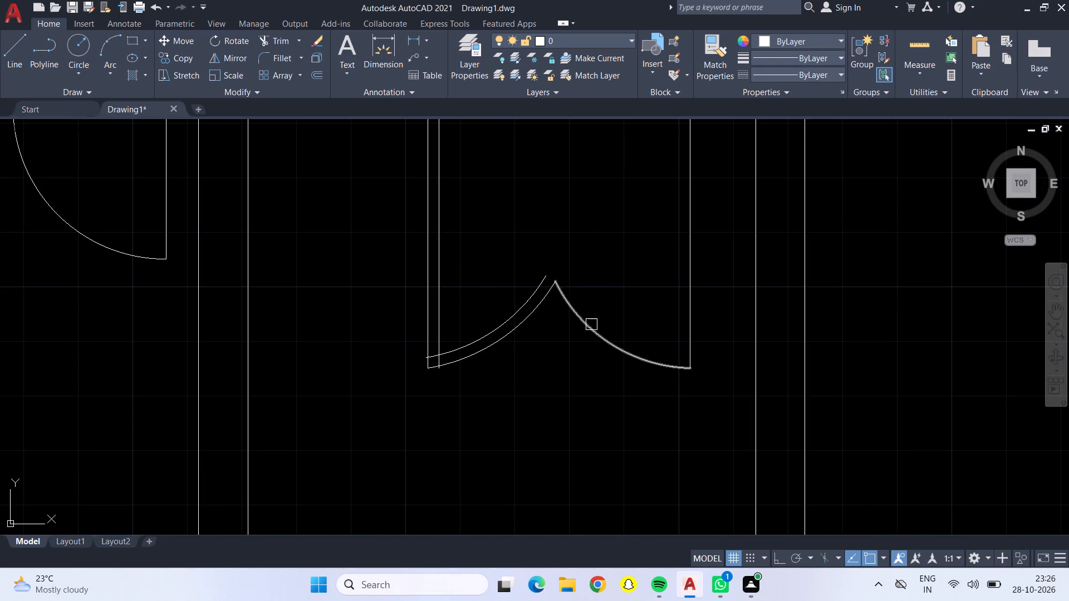
{"action": "left_click", "coordinate": [598, 309]}
{"action": "left_click", "coordinate": [597, 343]}
{"action": "left_click", "coordinate": [618, 278]}
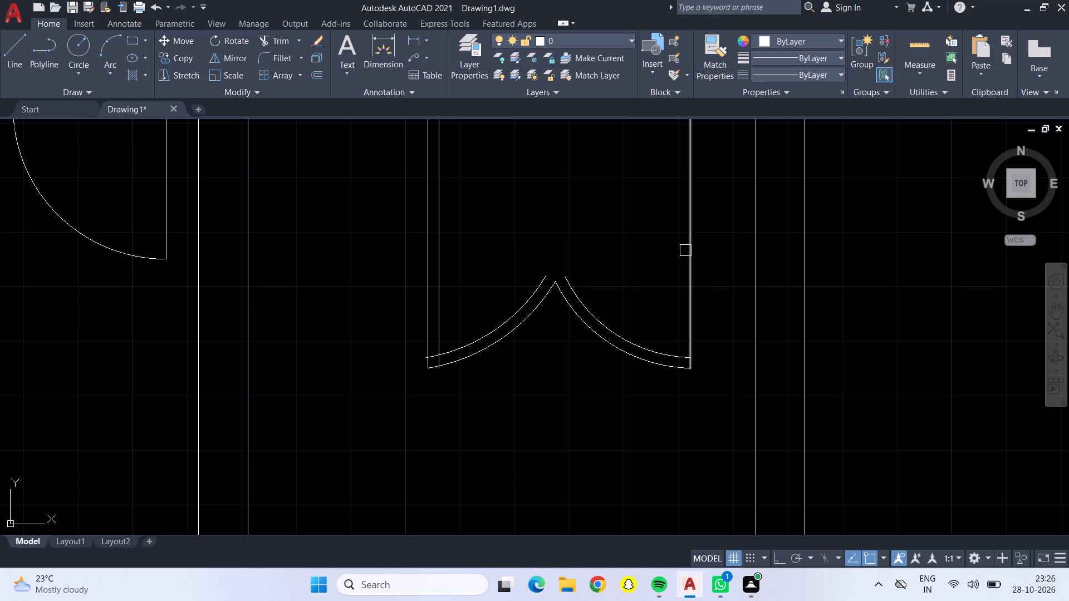
{"action": "left_click", "coordinate": [692, 249]}
{"action": "left_click_drag", "start_coordinate": [659, 250], "coordinate": [649, 250]}
Offset the lower double door's right and left jamb lines 2" into the opening.
{"action": "scroll", "coordinate": [630, 243], "scroll_direction": "down", "scroll_amount": 1}
{"action": "middle_click_drag", "start_coordinate": [630, 243], "coordinate": [637, 397]}
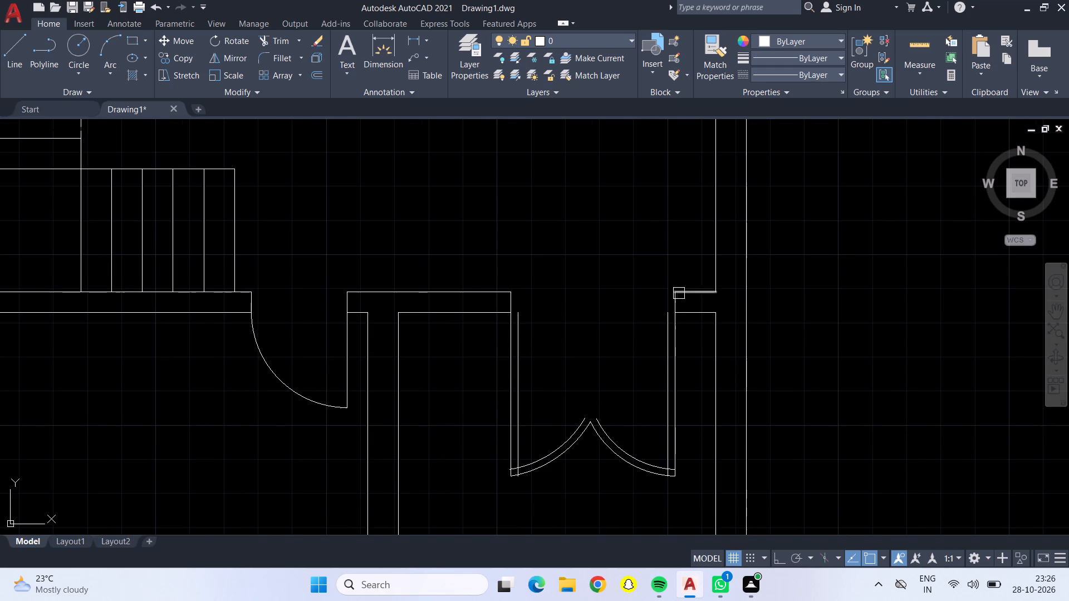
{"action": "left_click", "coordinate": [673, 298]}
{"action": "left_click", "coordinate": [639, 299]}
{"action": "left_click_drag", "start_coordinate": [506, 298], "coordinate": [521, 296]}
{"action": "left_click", "coordinate": [562, 297]}
{"action": "scroll", "coordinate": [561, 297], "scroll_direction": "down", "scroll_amount": 2}
{"action": "scroll", "coordinate": [453, 333], "scroll_direction": "up", "scroll_amount": 3}
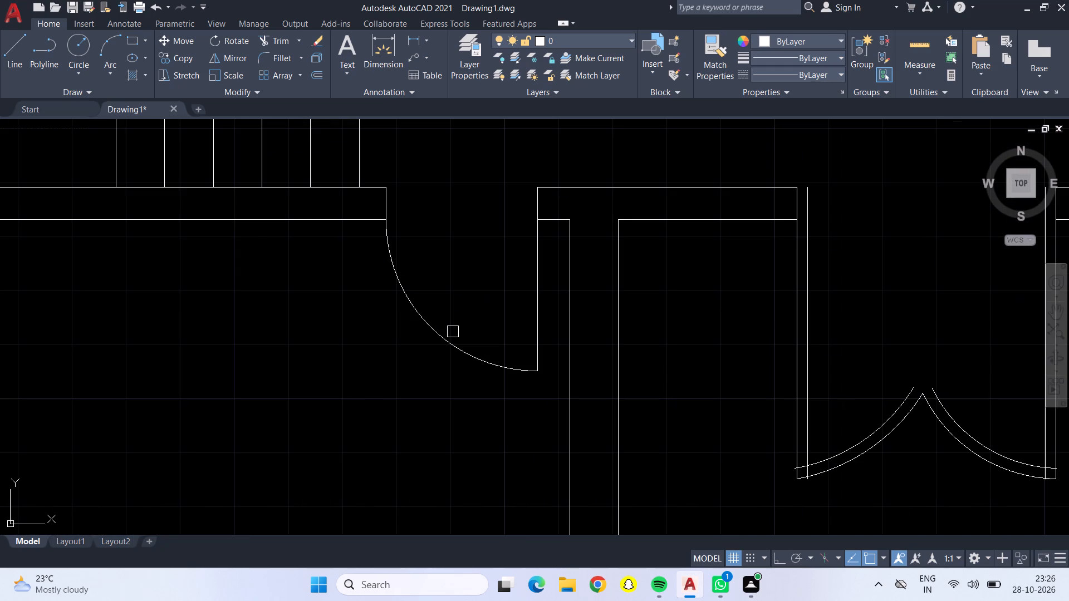
Offset the lower single door's swing arc, leaf line and both jamb lines 2" toward the inside of the opening.
{"action": "left_click", "coordinate": [445, 336]}
{"action": "left_click_drag", "start_coordinate": [464, 314], "coordinate": [470, 311]}
{"action": "left_click_drag", "start_coordinate": [539, 277], "coordinate": [534, 278]}
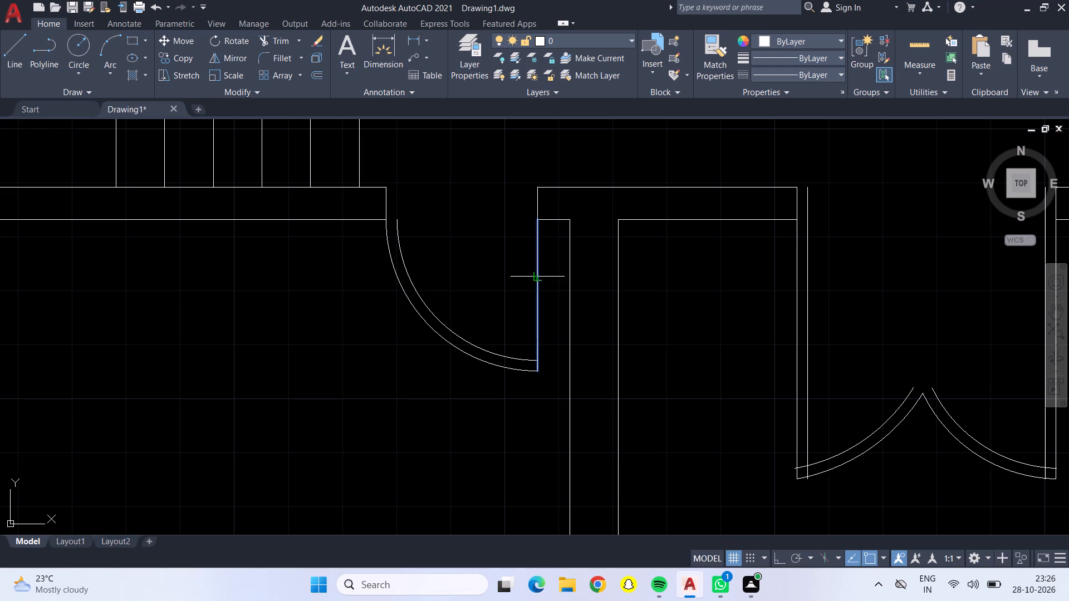
{"action": "left_click_drag", "start_coordinate": [534, 278], "coordinate": [533, 278]}
{"action": "left_click", "coordinate": [513, 279]}
{"action": "left_click_drag", "start_coordinate": [542, 194], "coordinate": [534, 195]}
{"action": "left_click_drag", "start_coordinate": [449, 196], "coordinate": [437, 196]}
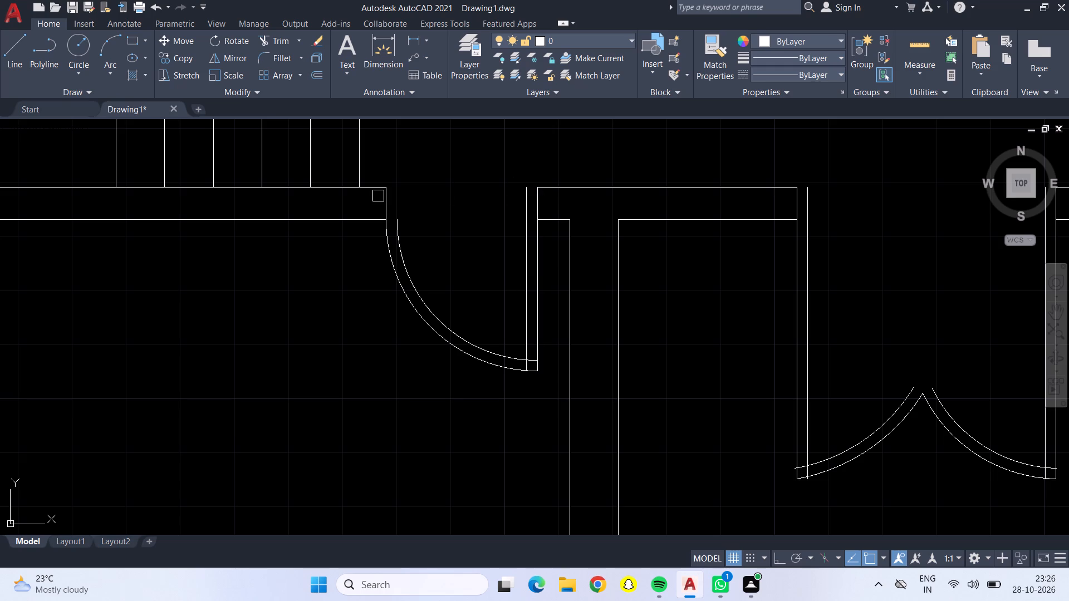
{"action": "left_click_drag", "start_coordinate": [389, 198], "coordinate": [399, 198]}
{"action": "left_click", "coordinate": [562, 219]}
{"action": "scroll", "coordinate": [546, 219], "scroll_direction": "down", "scroll_amount": 3}
{"action": "scroll", "coordinate": [438, 292], "scroll_direction": "down", "scroll_amount": 1}
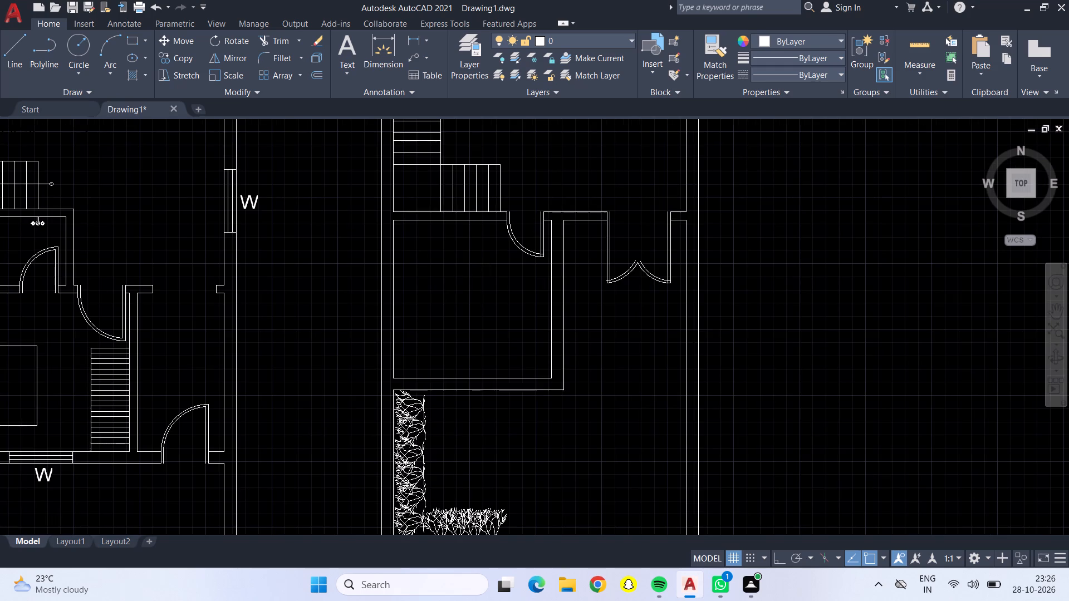
{"action": "middle_click_drag", "start_coordinate": [370, 321], "coordinate": [401, 401]}
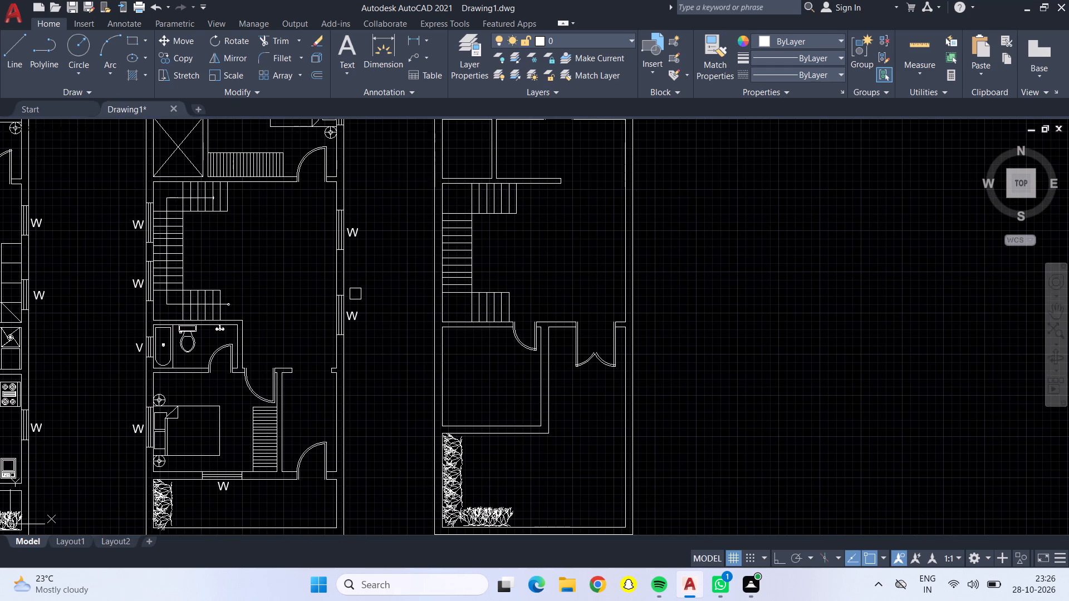
{"action": "key", "text": "Escape"}
Trim the overlapping line and arc ends at the free end of the lower single door's leaf.
{"action": "left_click", "coordinate": [289, 42]}
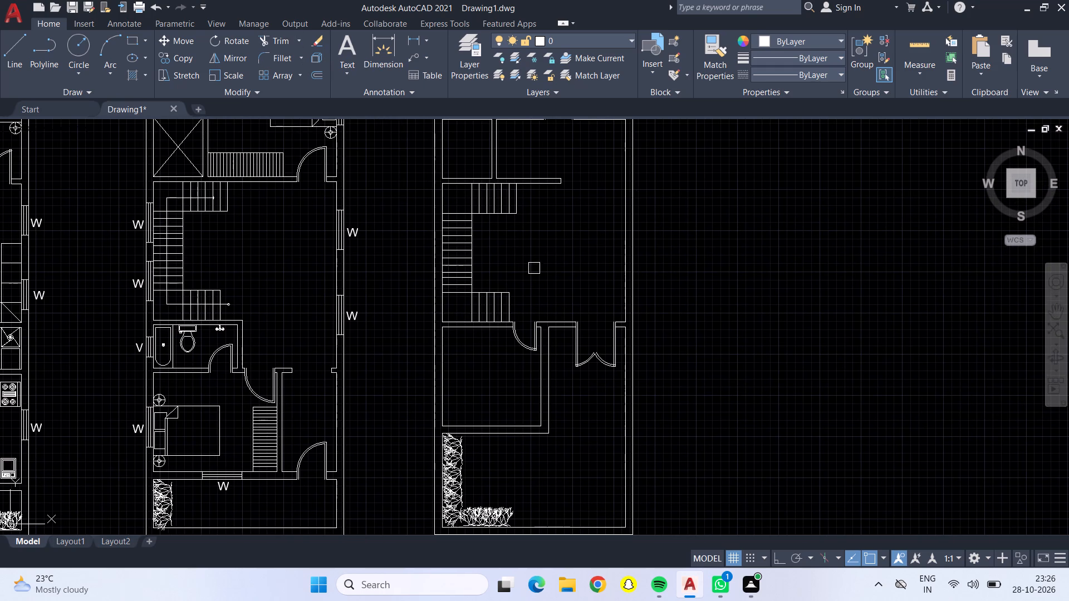
{"action": "scroll", "coordinate": [532, 356], "scroll_direction": "up", "scroll_amount": 6}
{"action": "scroll", "coordinate": [494, 239], "scroll_direction": "up", "scroll_amount": 4}
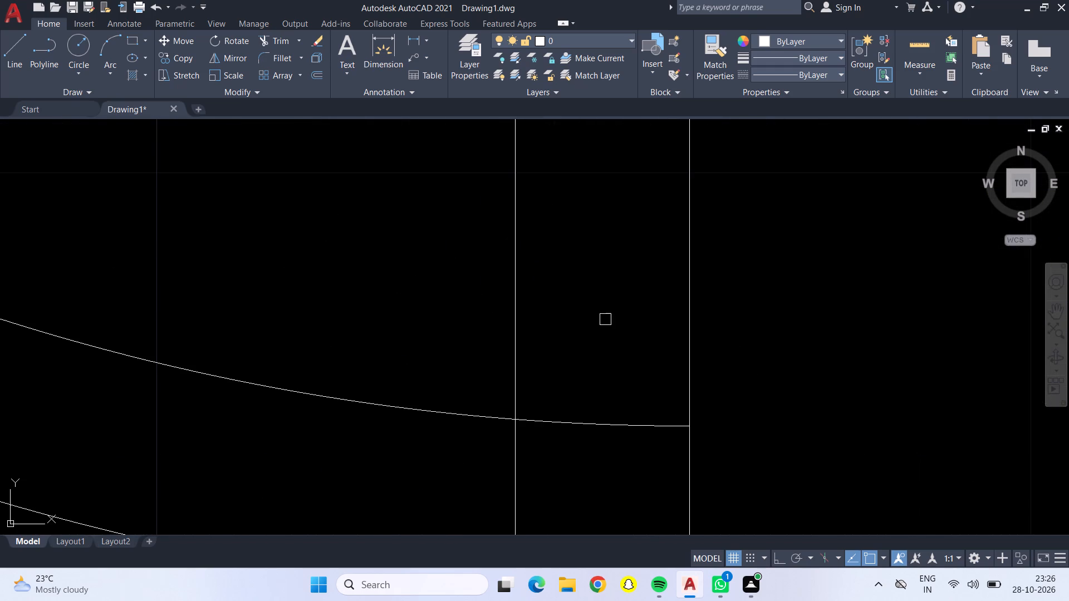
{"action": "middle_click_drag", "start_coordinate": [617, 343], "coordinate": [599, 138]}
{"action": "left_click_drag", "start_coordinate": [598, 133], "coordinate": [471, 274]}
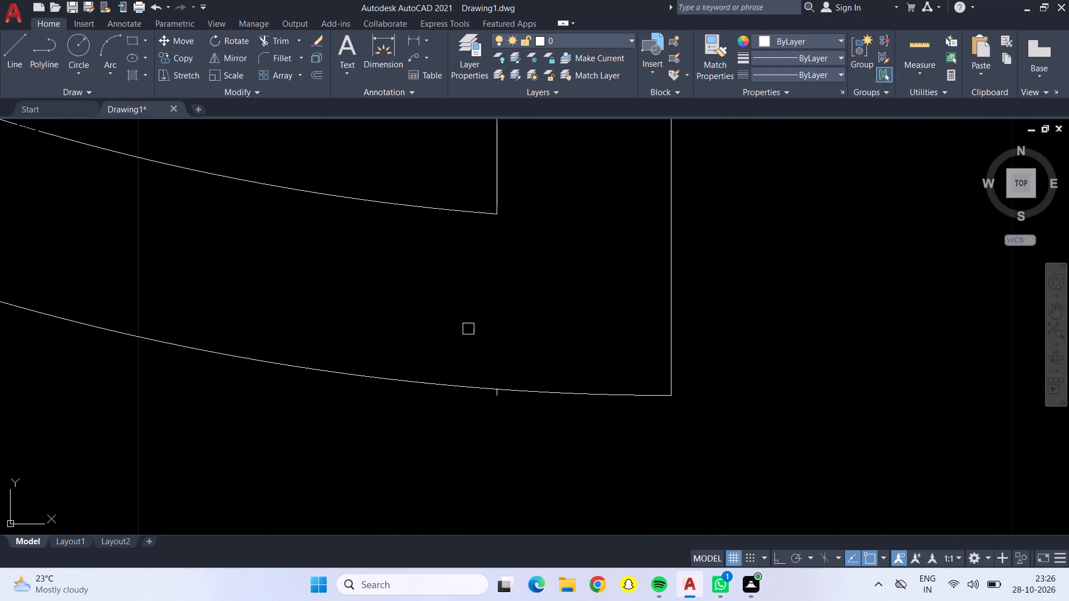
{"action": "left_click", "coordinate": [494, 399]}
{"action": "scroll", "coordinate": [502, 402], "scroll_direction": "down", "scroll_amount": 3}
{"action": "scroll", "coordinate": [502, 402], "scroll_direction": "up", "scroll_amount": 1}
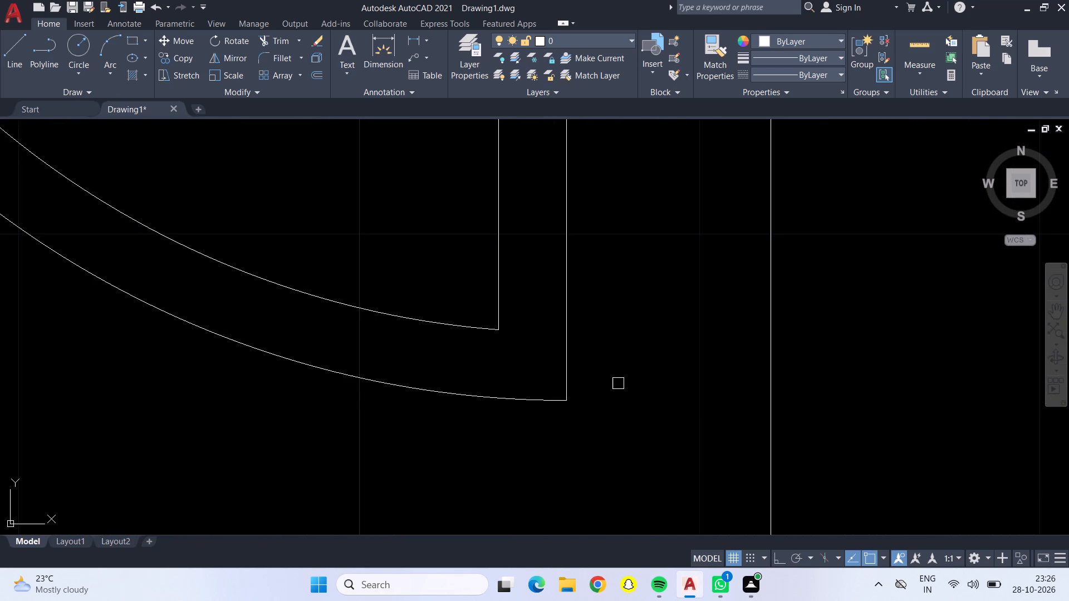
Trim the crossing line and arc ends where the lower double door's left leaf meets its swing arcs.
{"action": "scroll", "coordinate": [657, 366], "scroll_direction": "down", "scroll_amount": 2}
{"action": "scroll", "coordinate": [811, 342], "scroll_direction": "down", "scroll_amount": 3}
{"action": "middle_click_drag", "start_coordinate": [832, 341], "coordinate": [390, 301]}
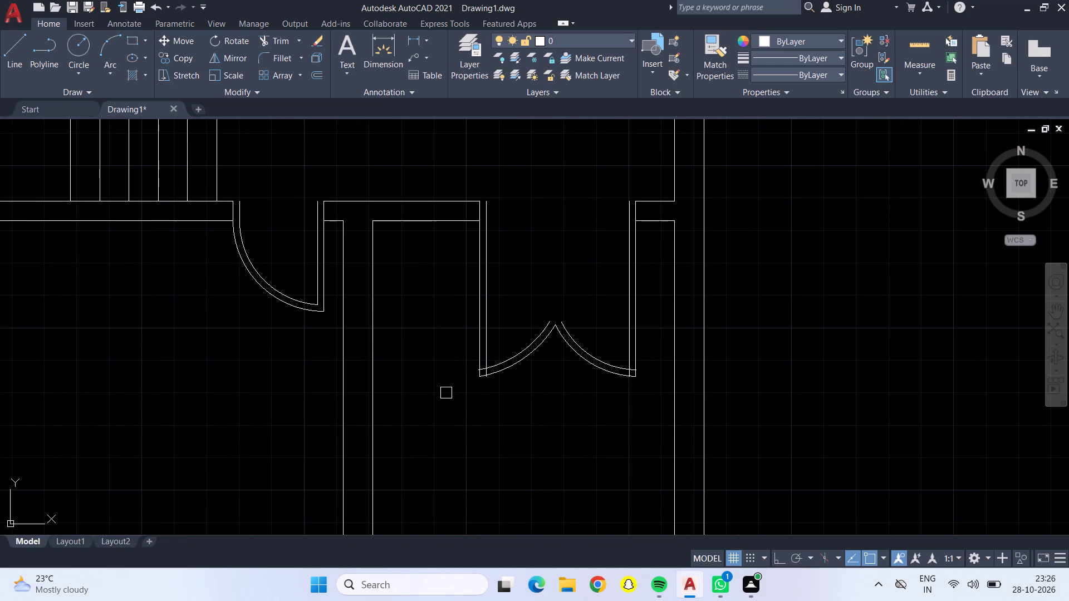
{"action": "scroll", "coordinate": [481, 383], "scroll_direction": "up", "scroll_amount": 6}
{"action": "left_click_drag", "start_coordinate": [448, 164], "coordinate": [538, 235]}
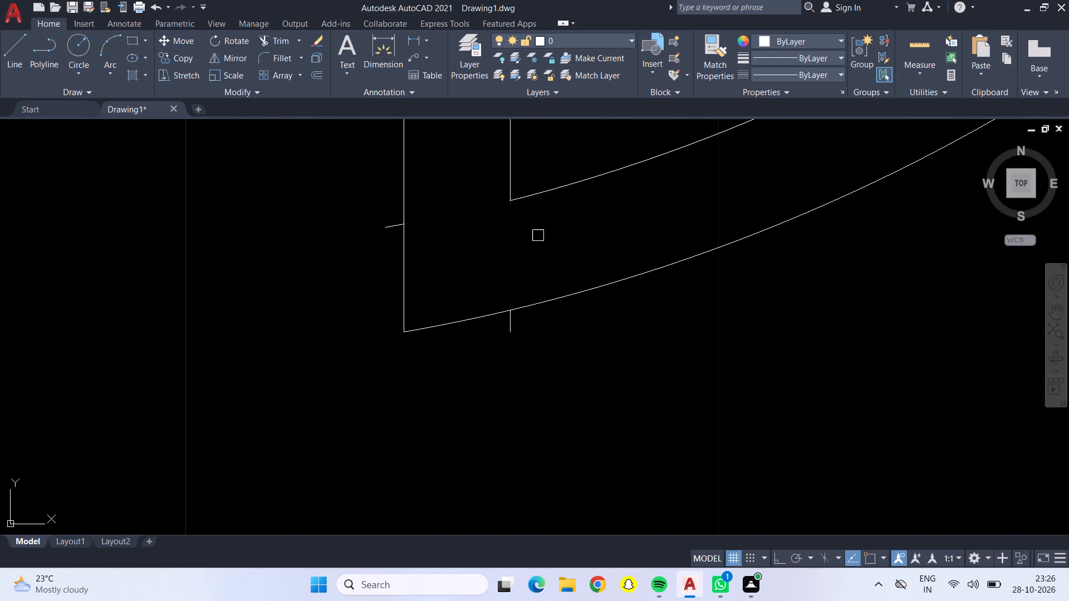
{"action": "left_click", "coordinate": [513, 326]}
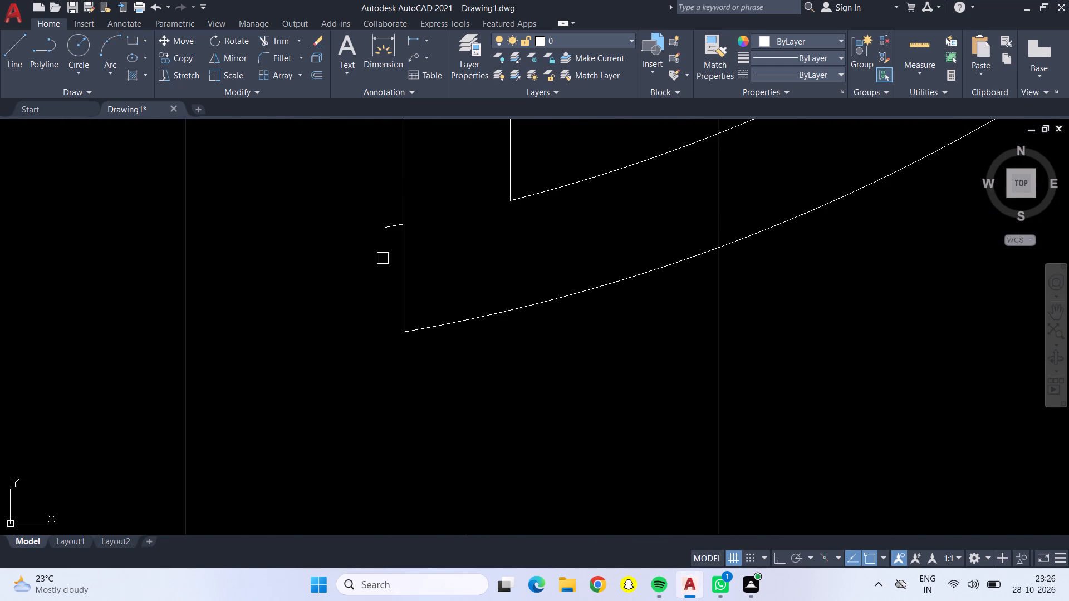
{"action": "left_click", "coordinate": [389, 220]}
Trim the crossing line and arc ends where the lower double door's right leaf meets its swing arcs.
{"action": "scroll", "coordinate": [467, 296], "scroll_direction": "down", "scroll_amount": 4}
{"action": "middle_click_drag", "start_coordinate": [621, 333], "coordinate": [346, 342]}
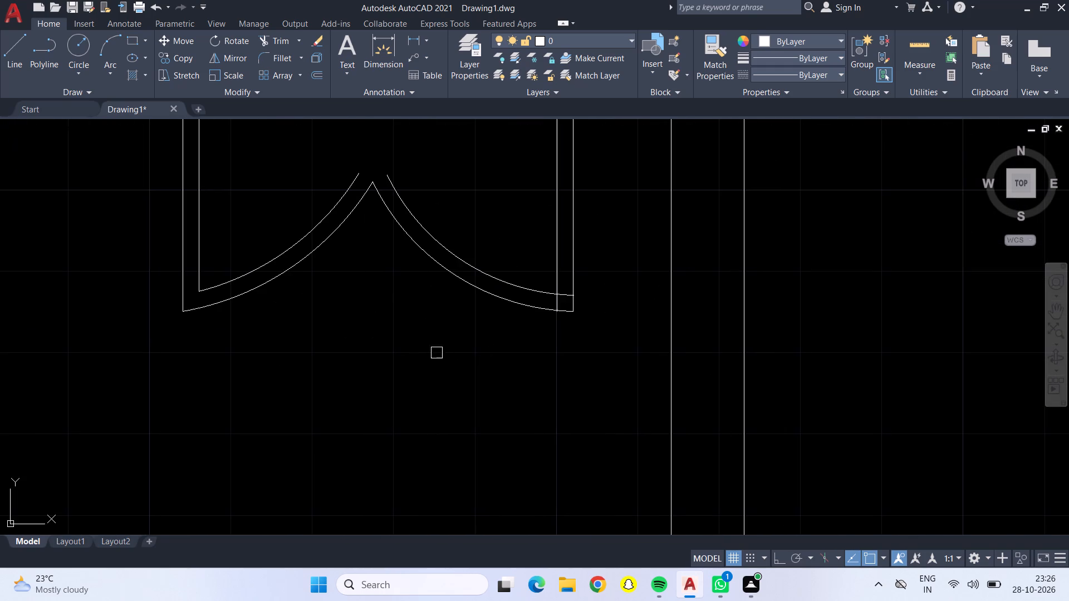
{"action": "scroll", "coordinate": [556, 279], "scroll_direction": "up", "scroll_amount": 4}
{"action": "left_click_drag", "start_coordinate": [596, 331], "coordinate": [539, 379]}
{"action": "scroll", "coordinate": [668, 346], "scroll_direction": "up", "scroll_amount": 4}
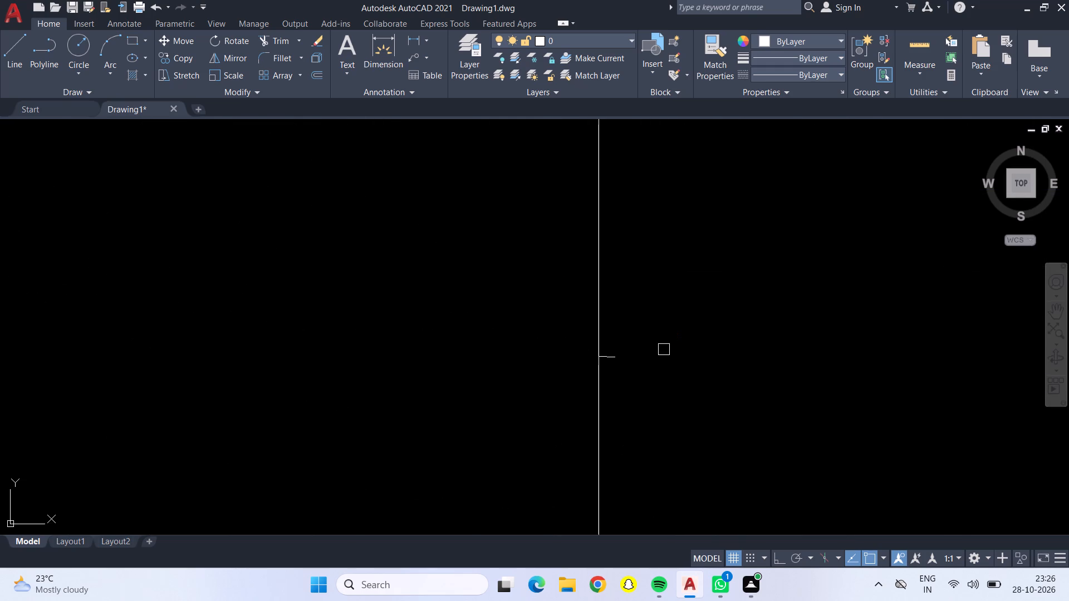
{"action": "left_click", "coordinate": [615, 353]}
{"action": "scroll", "coordinate": [616, 352], "scroll_direction": "down", "scroll_amount": 4}
{"action": "scroll", "coordinate": [614, 352], "scroll_direction": "up", "scroll_amount": 1}
{"action": "scroll", "coordinate": [611, 352], "scroll_direction": "down", "scroll_amount": 1}
{"action": "scroll", "coordinate": [557, 387], "scroll_direction": "down", "scroll_amount": 3}
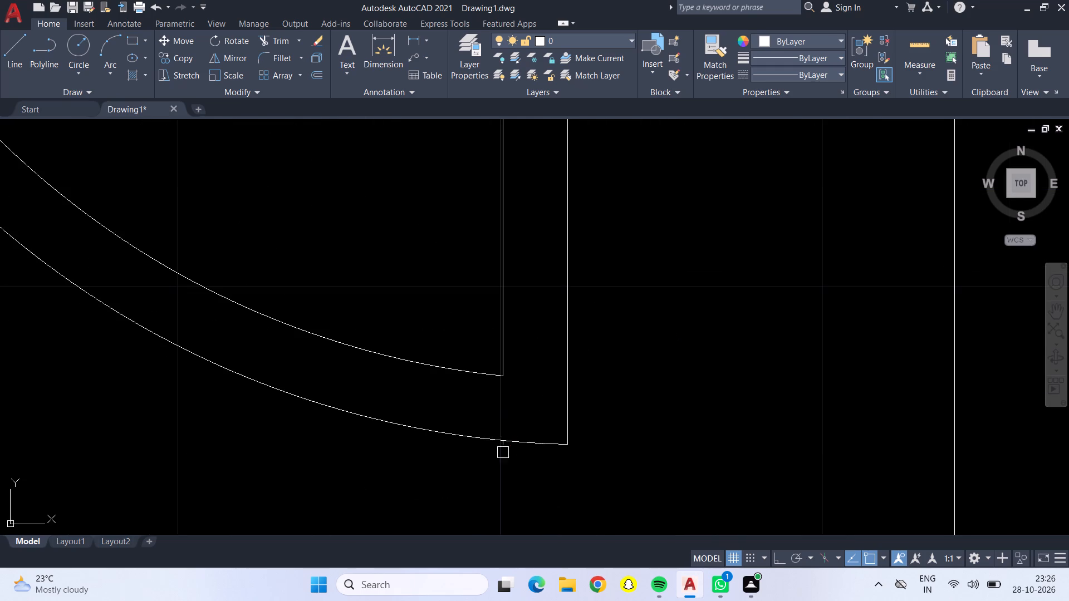
{"action": "scroll", "coordinate": [503, 452], "scroll_direction": "up", "scroll_amount": 5}
{"action": "left_click", "coordinate": [460, 366]}
{"action": "scroll", "coordinate": [460, 366], "scroll_direction": "down", "scroll_amount": 4}
{"action": "scroll", "coordinate": [462, 346], "scroll_direction": "up", "scroll_amount": 1}
{"action": "scroll", "coordinate": [462, 346], "scroll_direction": "down", "scroll_amount": 2}
{"action": "scroll", "coordinate": [411, 270], "scroll_direction": "down", "scroll_amount": 3}
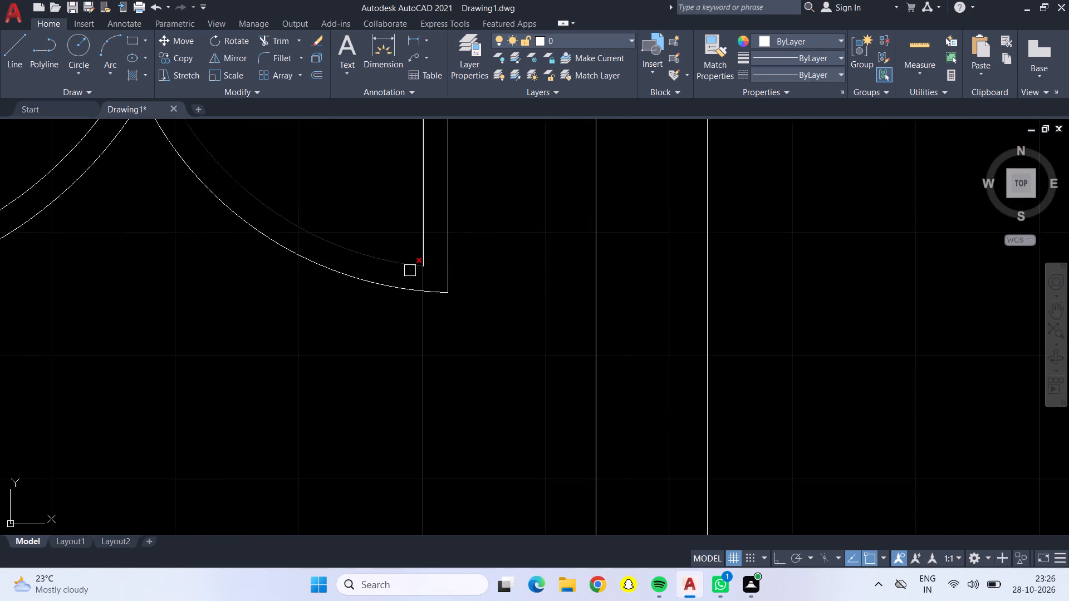
{"action": "middle_click_drag", "start_coordinate": [369, 233], "coordinate": [503, 428]}
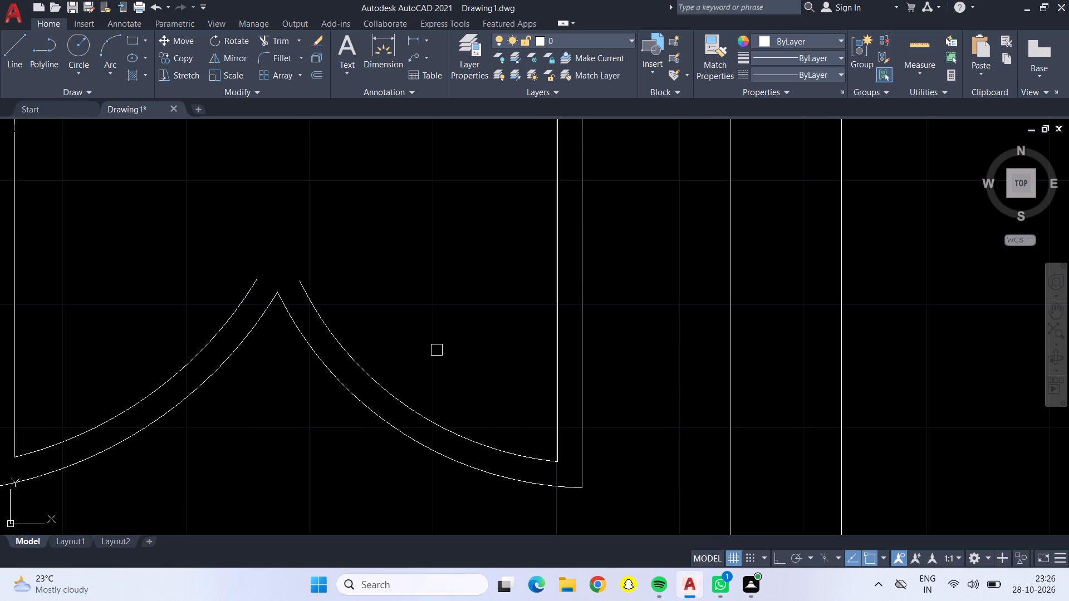
{"action": "key", "text": "Escape"}
Stretch the open ends of the lower double door's two offset arcs upward toward each other above the centre peak.
{"action": "scroll", "coordinate": [300, 288], "scroll_direction": "up", "scroll_amount": 4}
{"action": "left_click", "coordinate": [283, 244]}
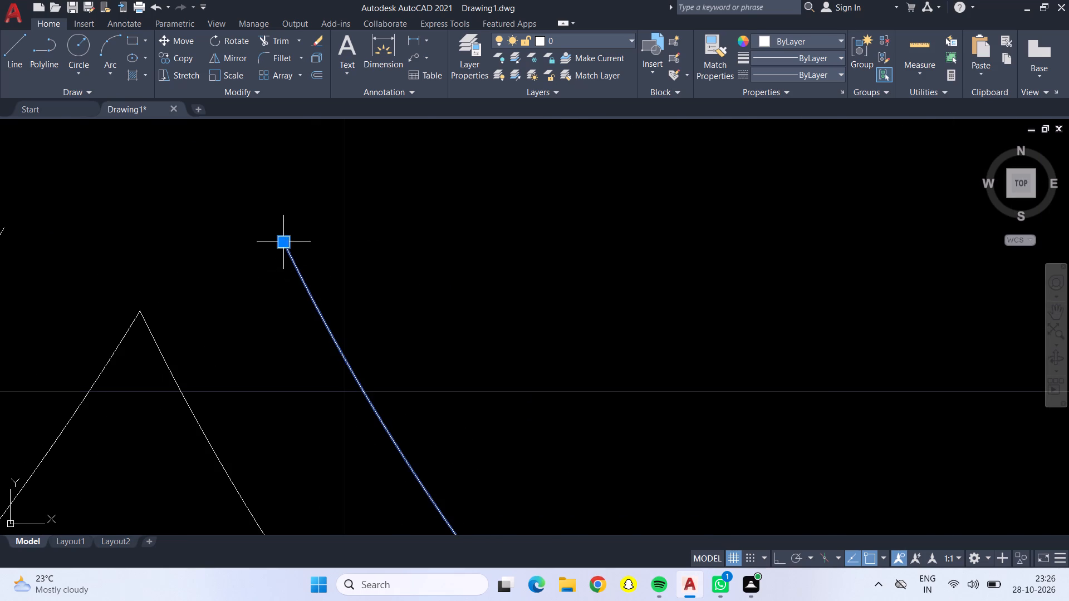
{"action": "left_click", "coordinate": [277, 245]}
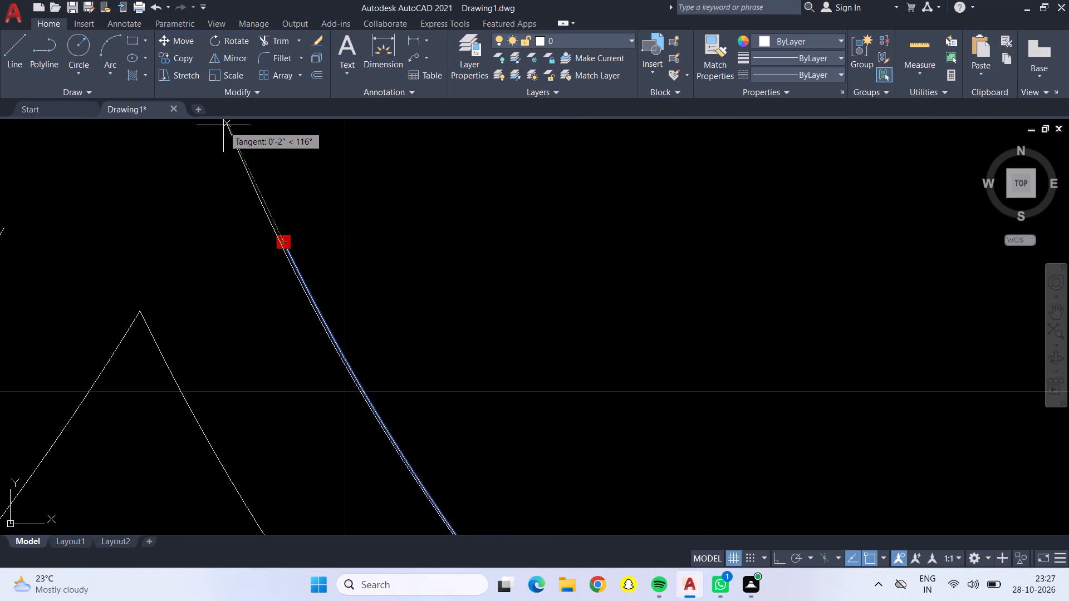
{"action": "middle_click_drag", "start_coordinate": [208, 141], "coordinate": [346, 397]}
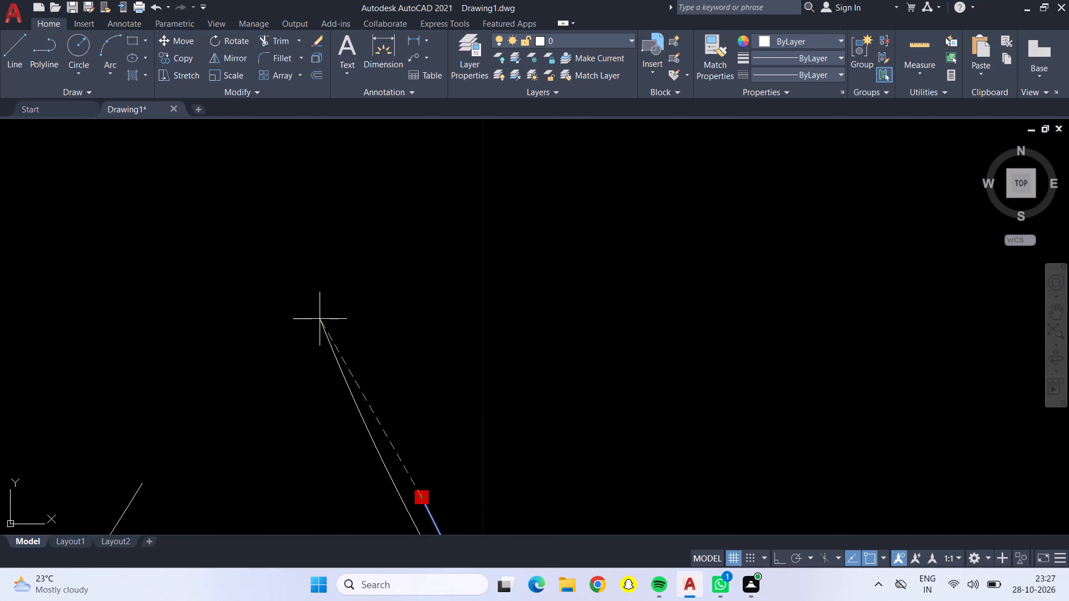
{"action": "middle_click_drag", "start_coordinate": [345, 316], "coordinate": [350, 267]}
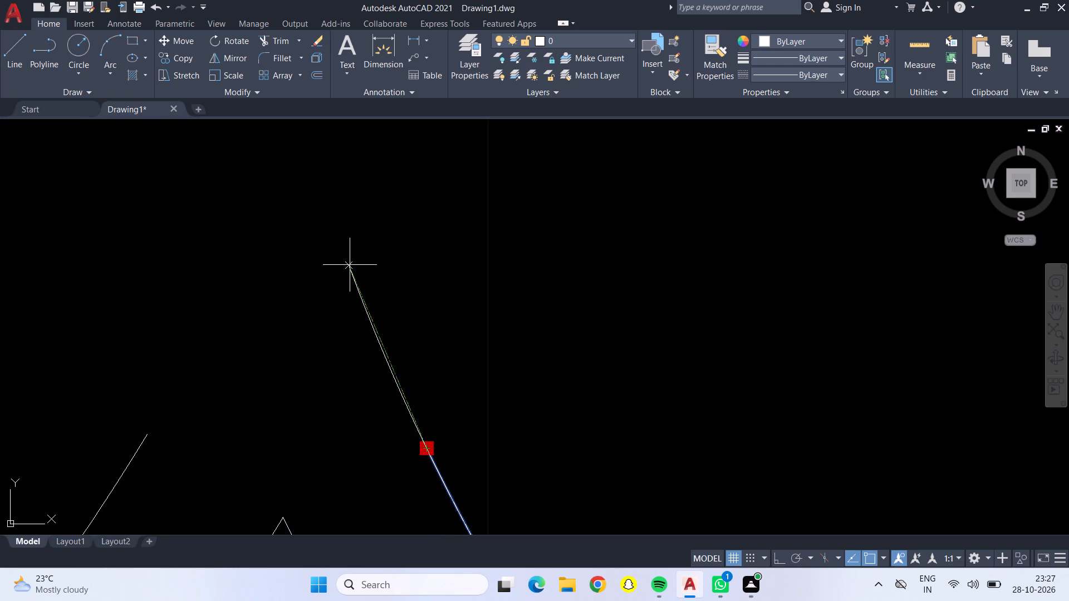
{"action": "left_click", "coordinate": [335, 228]}
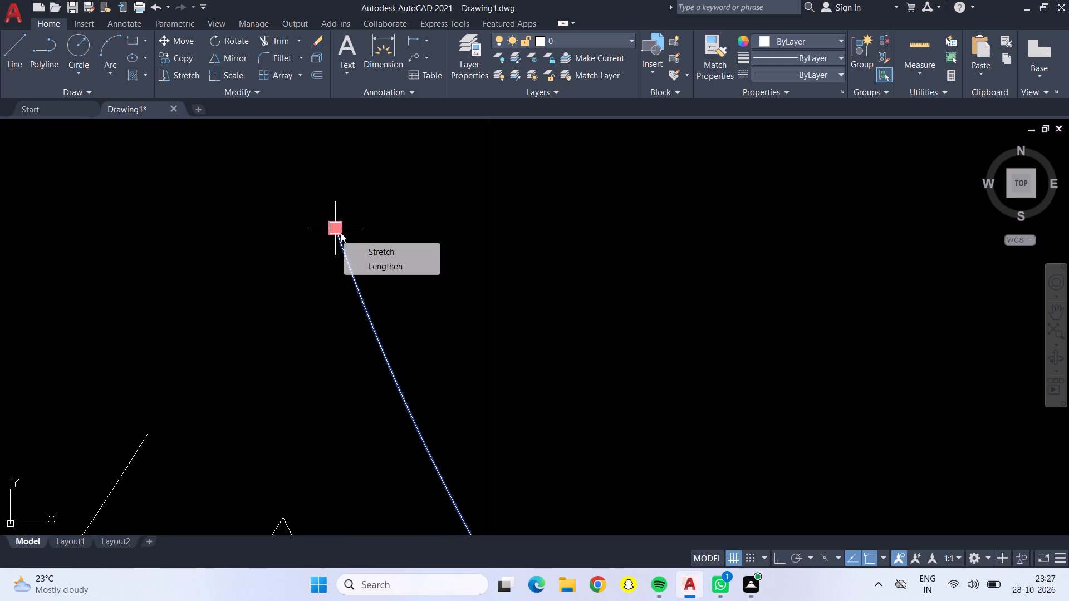
{"action": "left_click", "coordinate": [149, 429]}
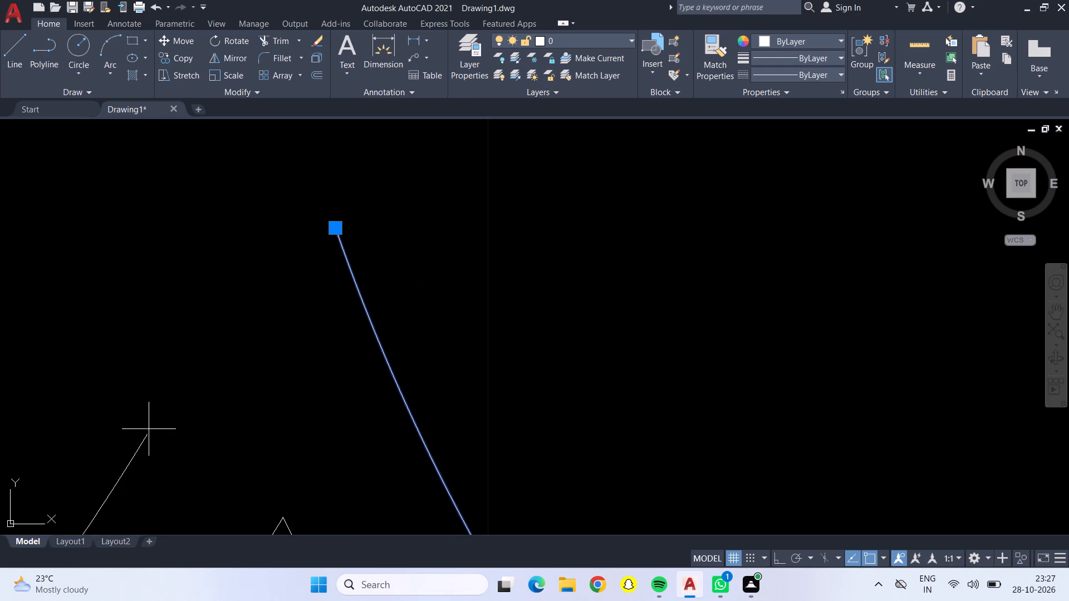
{"action": "double_click", "coordinate": [146, 437]}
{"action": "left_click", "coordinate": [148, 435]}
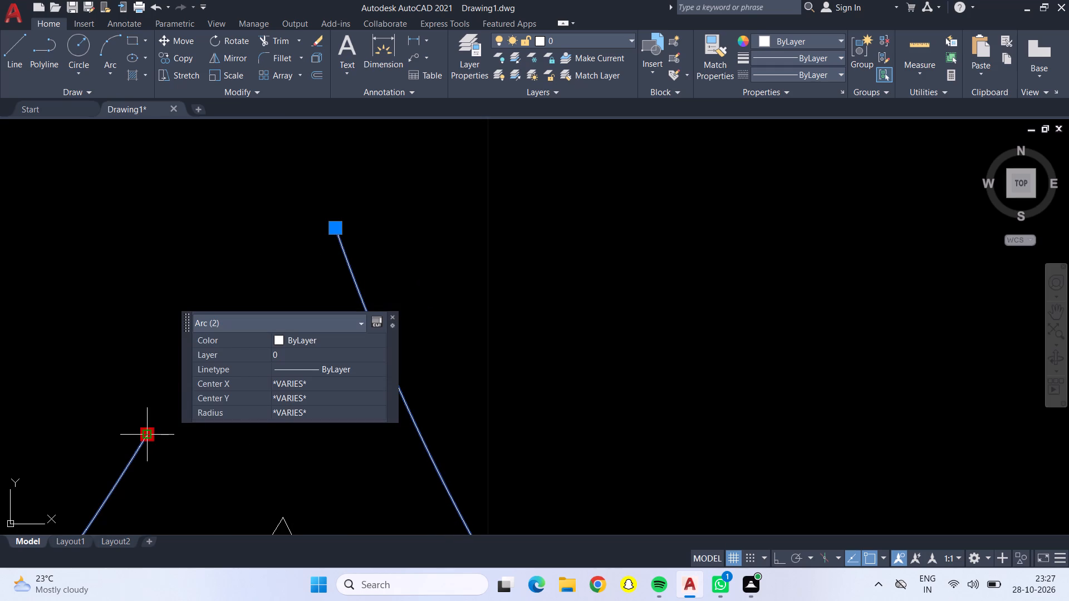
{"action": "left_click", "coordinate": [277, 191]}
{"action": "scroll", "coordinate": [300, 202], "scroll_direction": "down", "scroll_amount": 3}
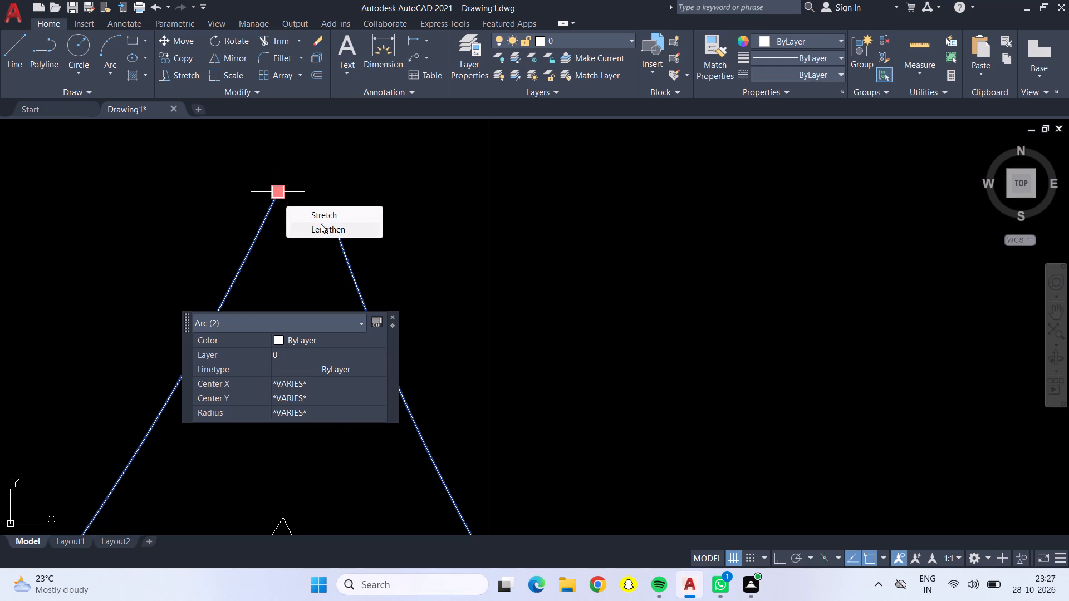
{"action": "scroll", "coordinate": [342, 231], "scroll_direction": "down", "scroll_amount": 10}
{"action": "scroll", "coordinate": [449, 280], "scroll_direction": "down", "scroll_amount": 3}
{"action": "key", "text": "Escape"}
{"action": "key", "text": "Escape"}
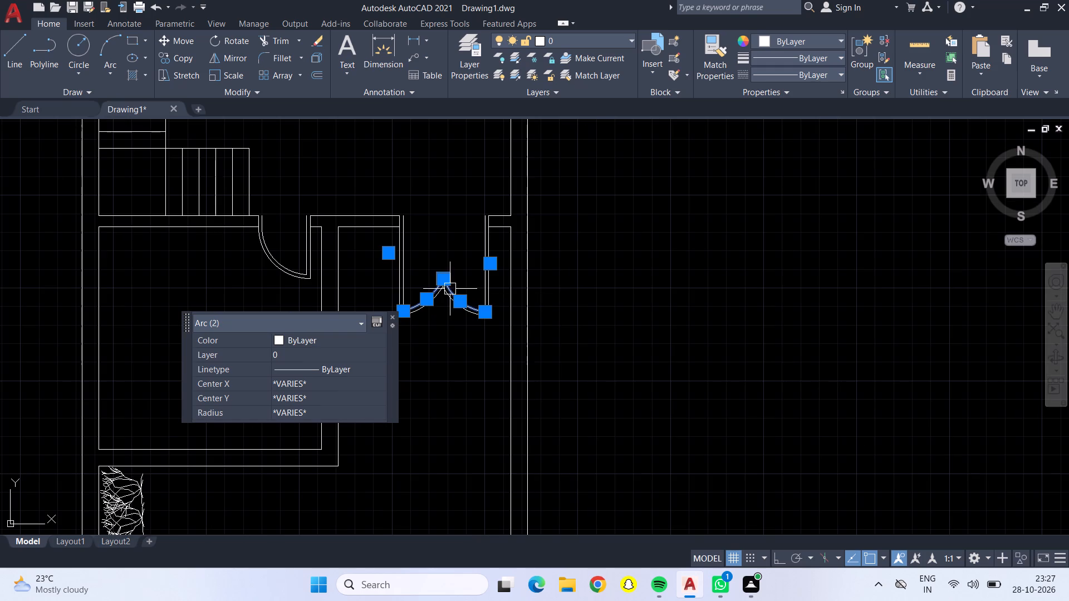
Stretch the right offset arc's open end further toward the door centre and join the left offset arc's end to it.
{"action": "scroll", "coordinate": [437, 285], "scroll_direction": "up", "scroll_amount": 5}
{"action": "scroll", "coordinate": [463, 236], "scroll_direction": "up", "scroll_amount": 4}
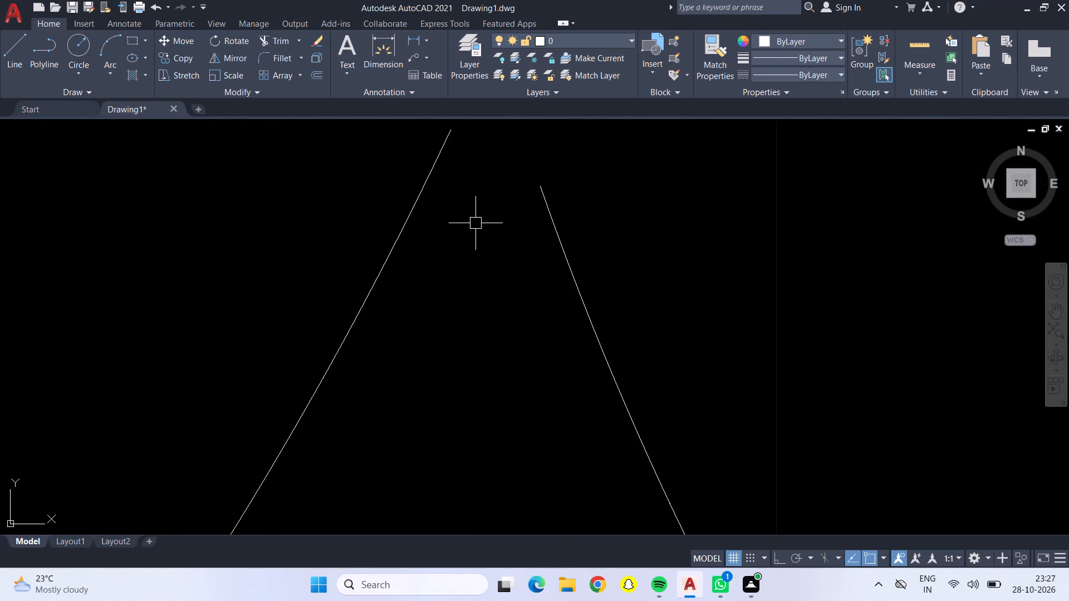
{"action": "scroll", "coordinate": [475, 220], "scroll_direction": "down", "scroll_amount": 1}
{"action": "middle_click_drag", "start_coordinate": [475, 219], "coordinate": [479, 328]}
{"action": "left_click", "coordinate": [519, 309]}
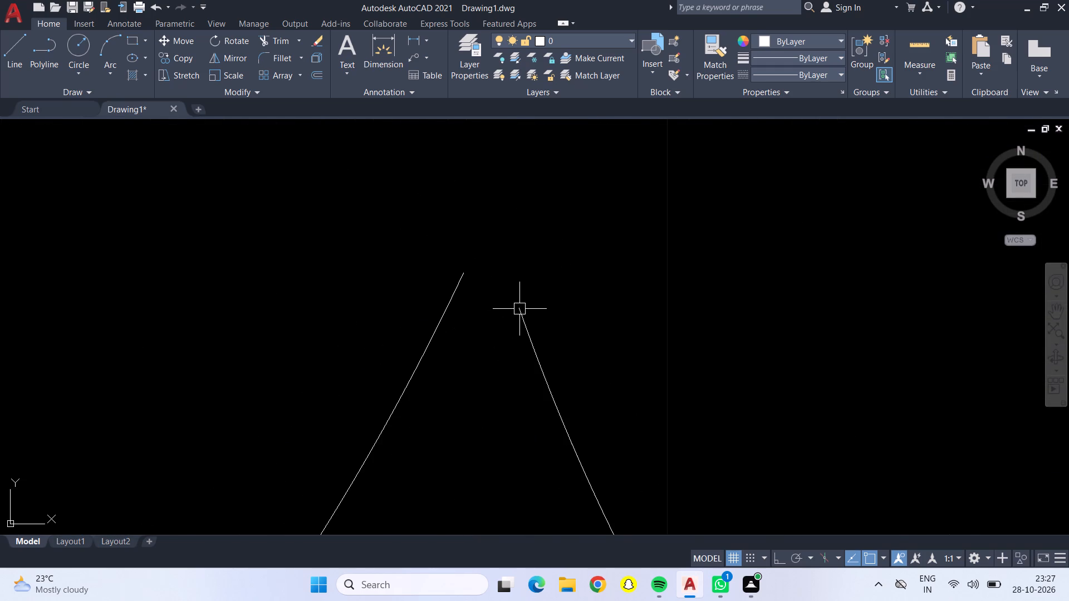
{"action": "left_click", "coordinate": [521, 308]}
{"action": "left_click", "coordinate": [524, 307]}
{"action": "left_click", "coordinate": [516, 306]}
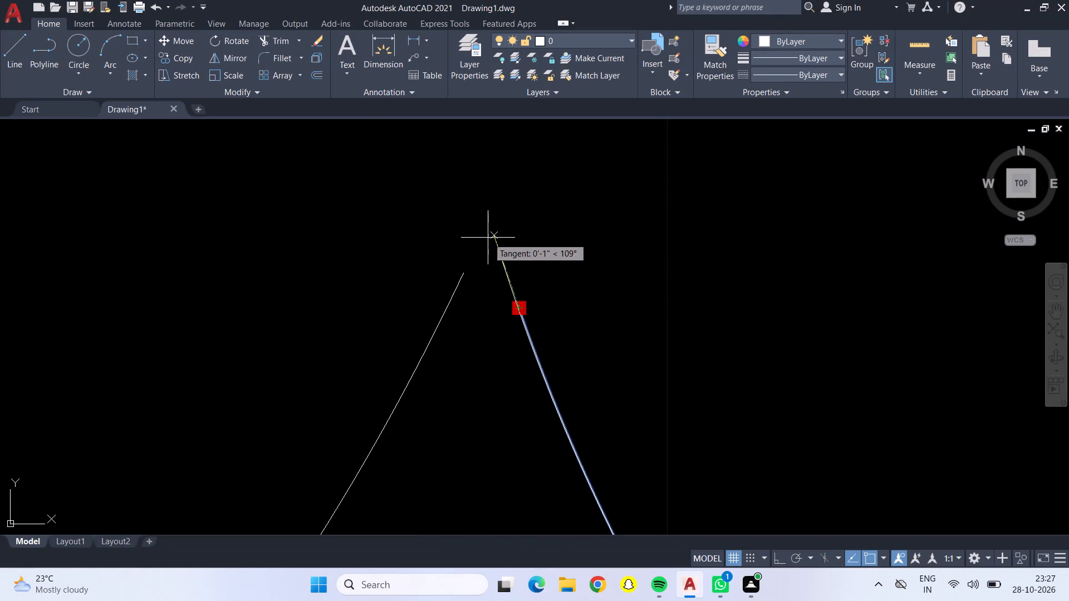
{"action": "left_click", "coordinate": [486, 217]}
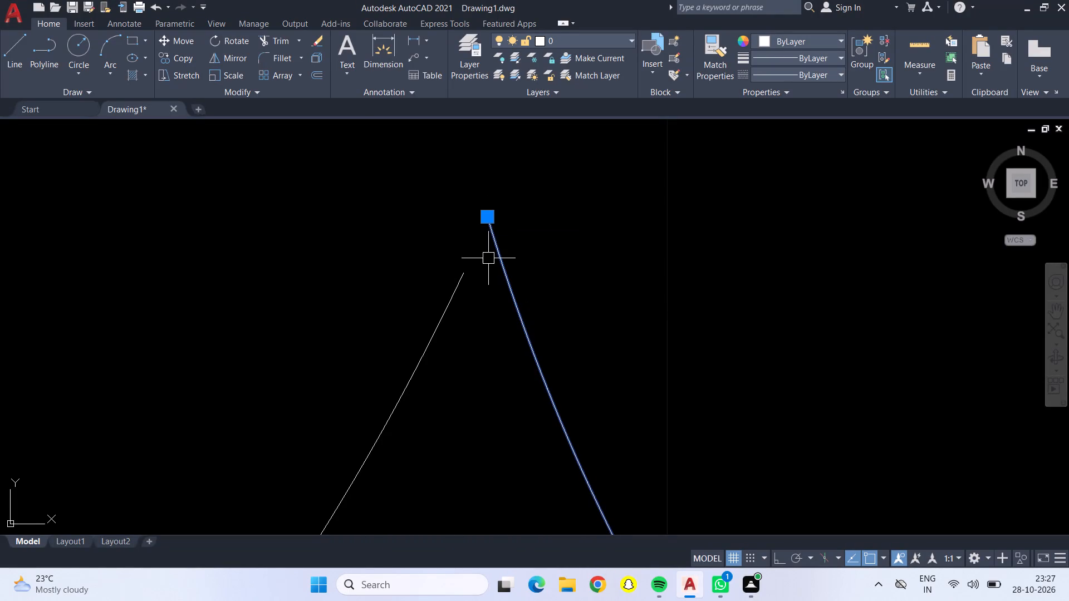
{"action": "left_click", "coordinate": [460, 276]}
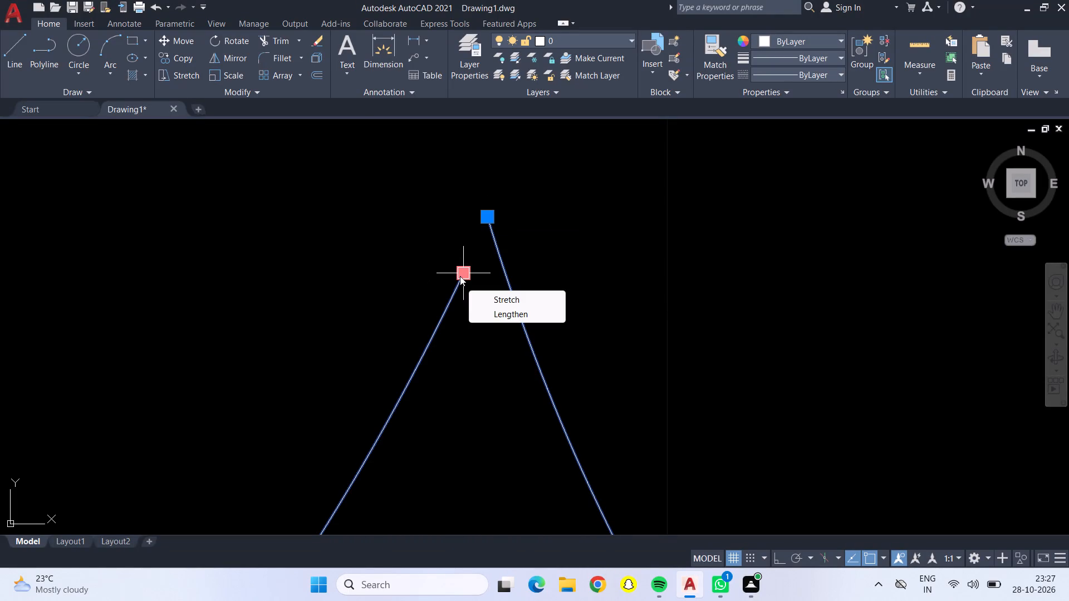
{"action": "left_click", "coordinate": [461, 276]}
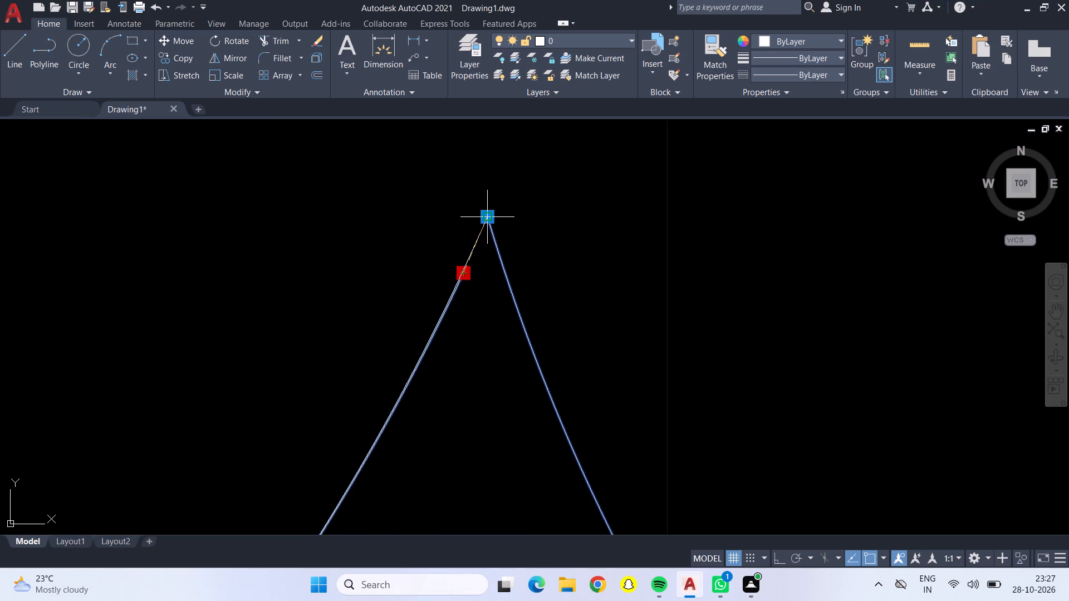
{"action": "left_click", "coordinate": [487, 220]}
{"action": "scroll", "coordinate": [488, 218], "scroll_direction": "down", "scroll_amount": 4}
{"action": "key", "text": "Escape"}
Examine the third plan's layout alongside the two finished plans.
{"action": "scroll", "coordinate": [497, 286], "scroll_direction": "down", "scroll_amount": 5}
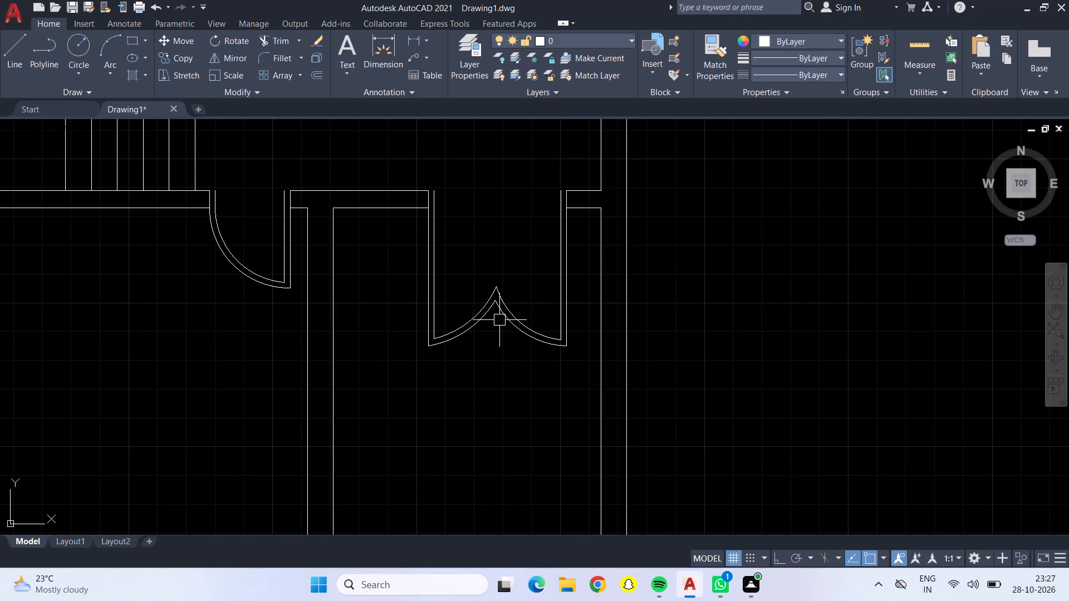
{"action": "scroll", "coordinate": [497, 295], "scroll_direction": "down", "scroll_amount": 2}
{"action": "middle_click_drag", "start_coordinate": [495, 265], "coordinate": [533, 396]}
{"action": "scroll", "coordinate": [522, 382], "scroll_direction": "down", "scroll_amount": 1}
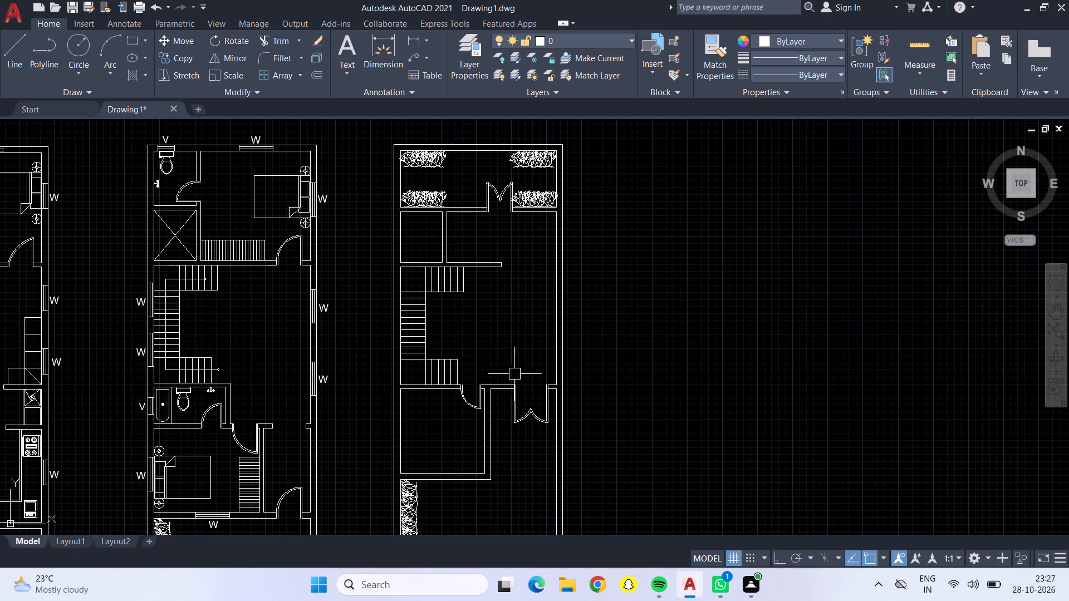
{"action": "scroll", "coordinate": [489, 344], "scroll_direction": "down", "scroll_amount": 1}
{"action": "middle_click_drag", "start_coordinate": [489, 343], "coordinate": [524, 422]}
{"action": "middle_click_drag", "start_coordinate": [387, 412], "coordinate": [409, 381]}
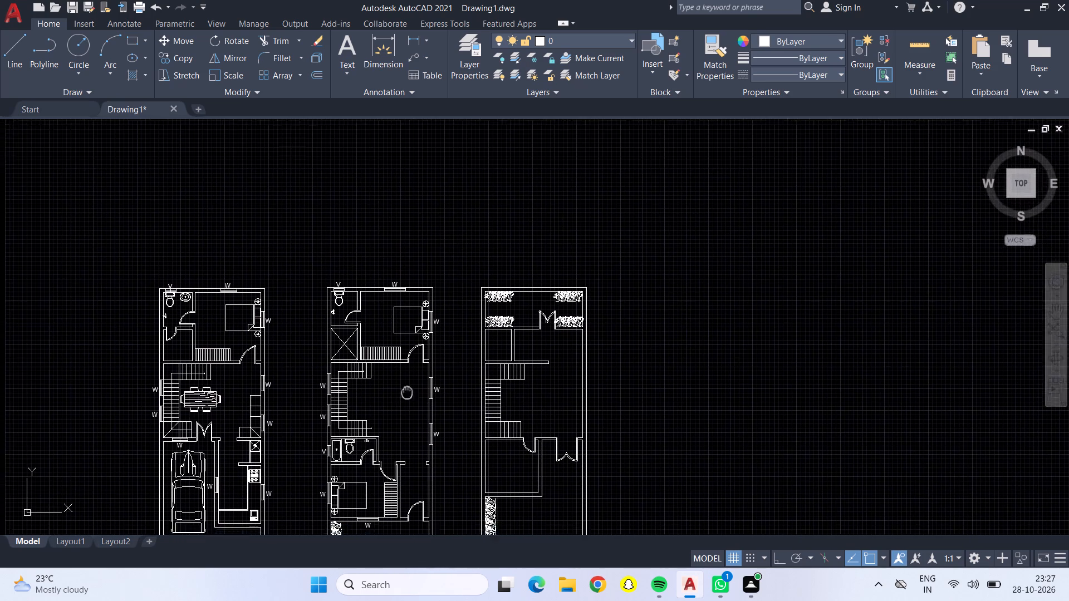
{"action": "middle_click_drag", "start_coordinate": [409, 381], "coordinate": [413, 324]}
{"action": "scroll", "coordinate": [501, 410], "scroll_direction": "up", "scroll_amount": 1}
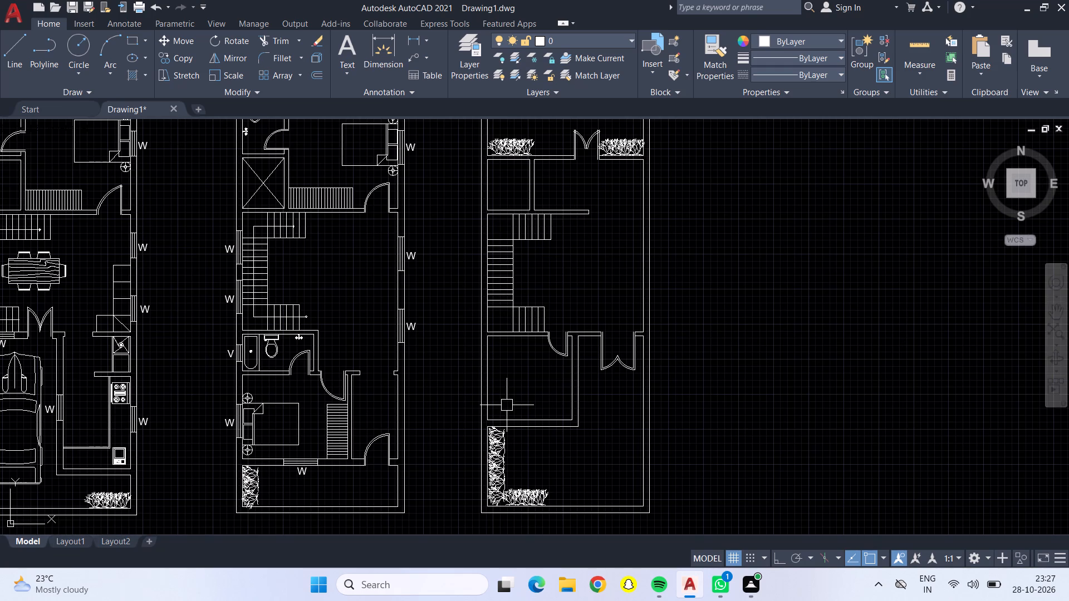
Copy the second plan's lower right-hand hall window into the left wall of the third plan's lower room.
{"action": "scroll", "coordinate": [395, 308], "scroll_direction": "up", "scroll_amount": 2}
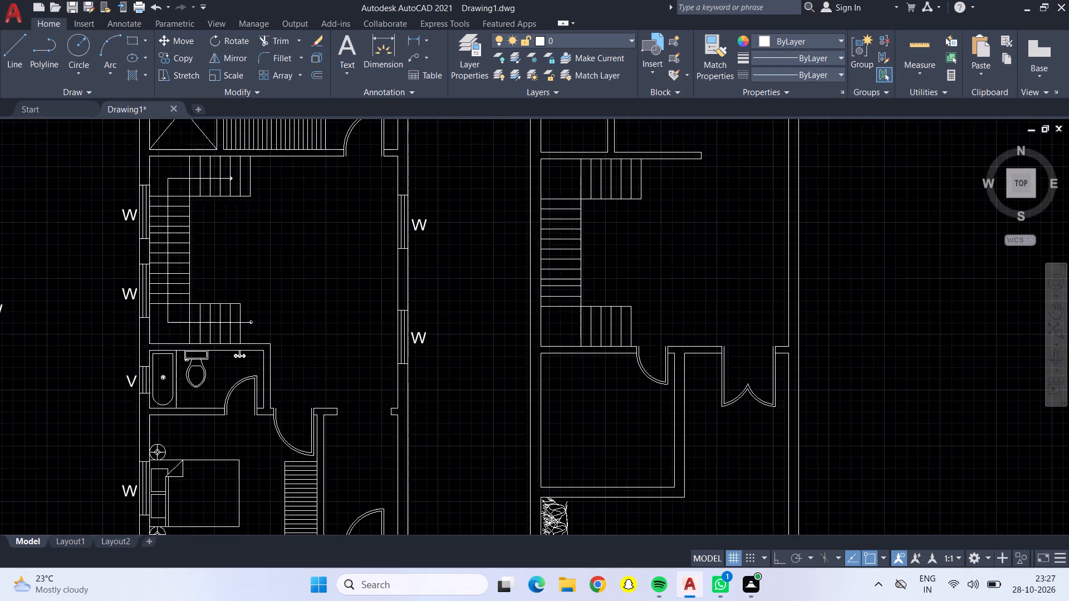
{"action": "left_click", "coordinate": [377, 304]}
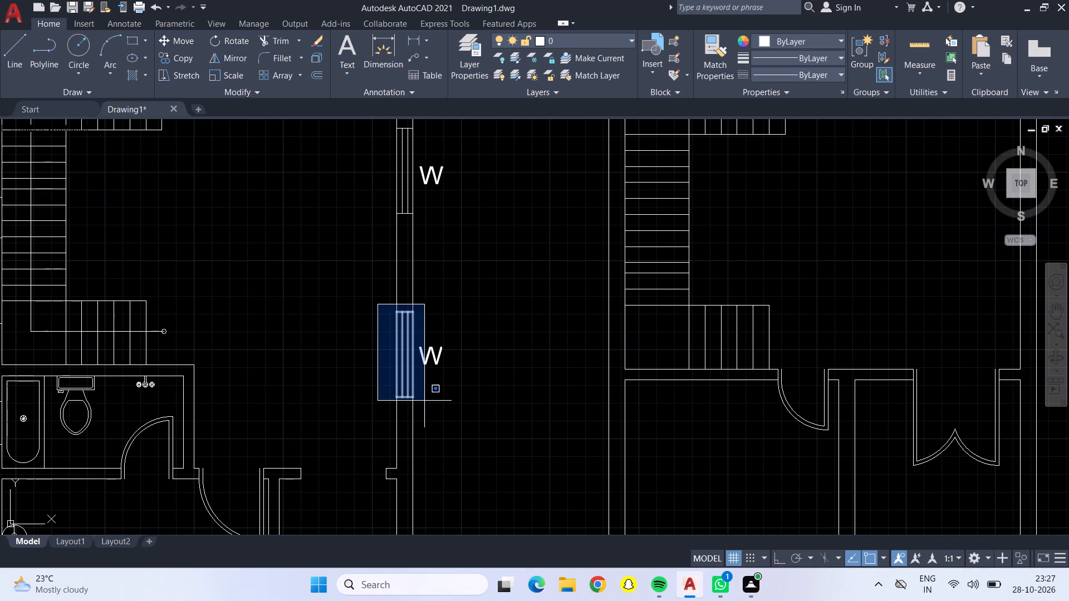
{"action": "left_click", "coordinate": [423, 405]}
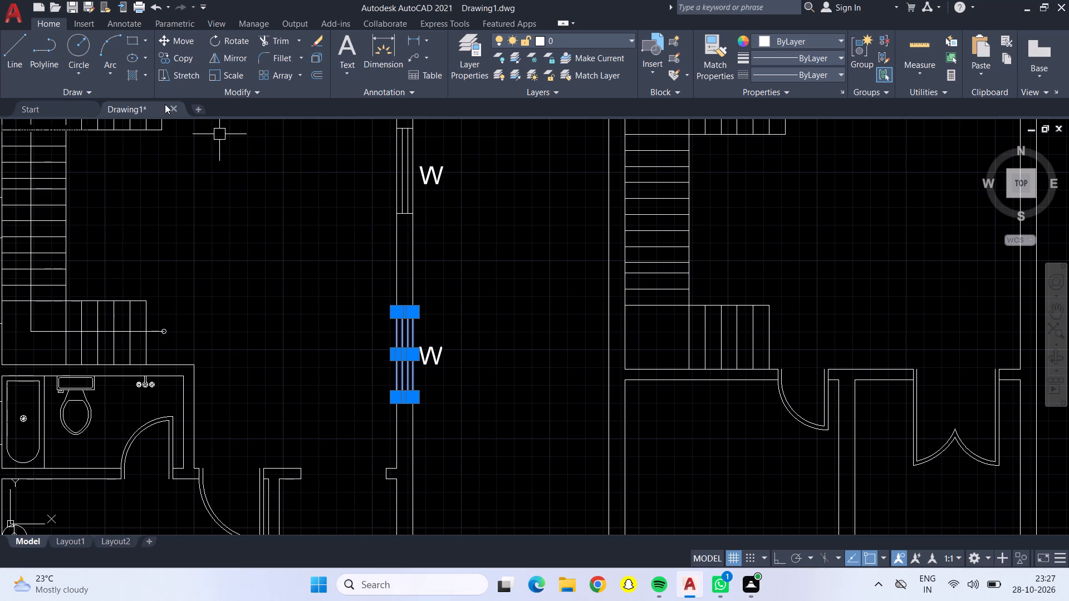
{"action": "left_click", "coordinate": [179, 55]}
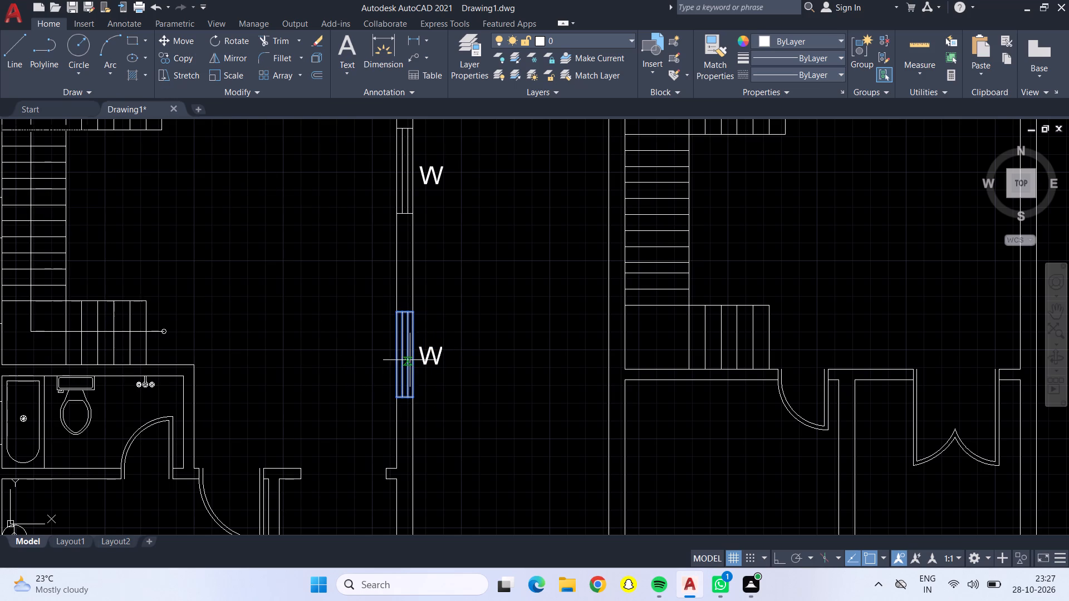
{"action": "left_click", "coordinate": [418, 354]}
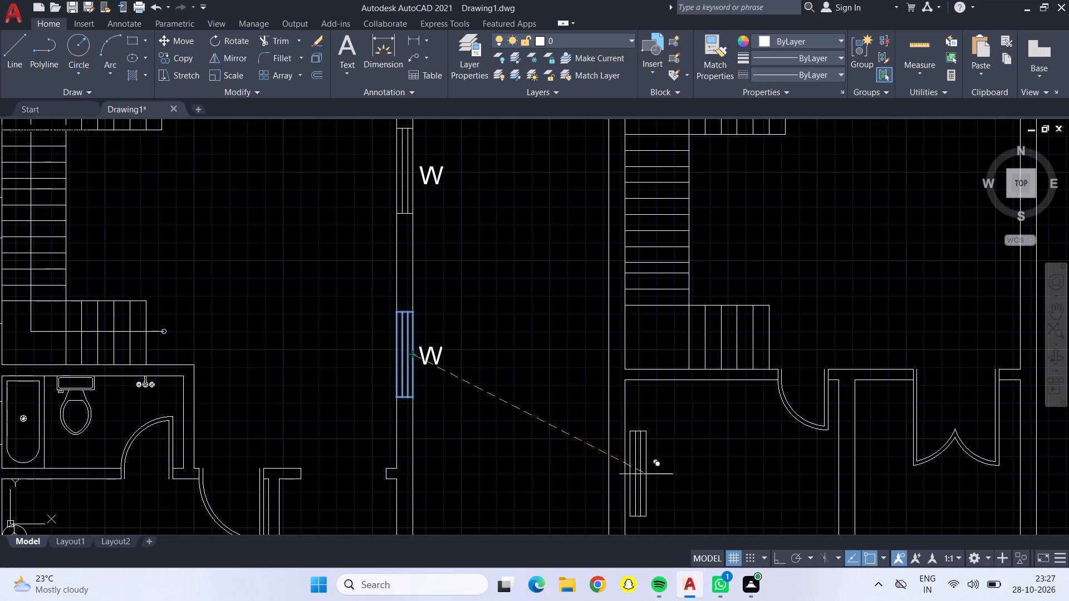
{"action": "middle_click_drag", "start_coordinate": [648, 474], "coordinate": [634, 349]}
{"action": "scroll", "coordinate": [613, 389], "scroll_direction": "up", "scroll_amount": 3}
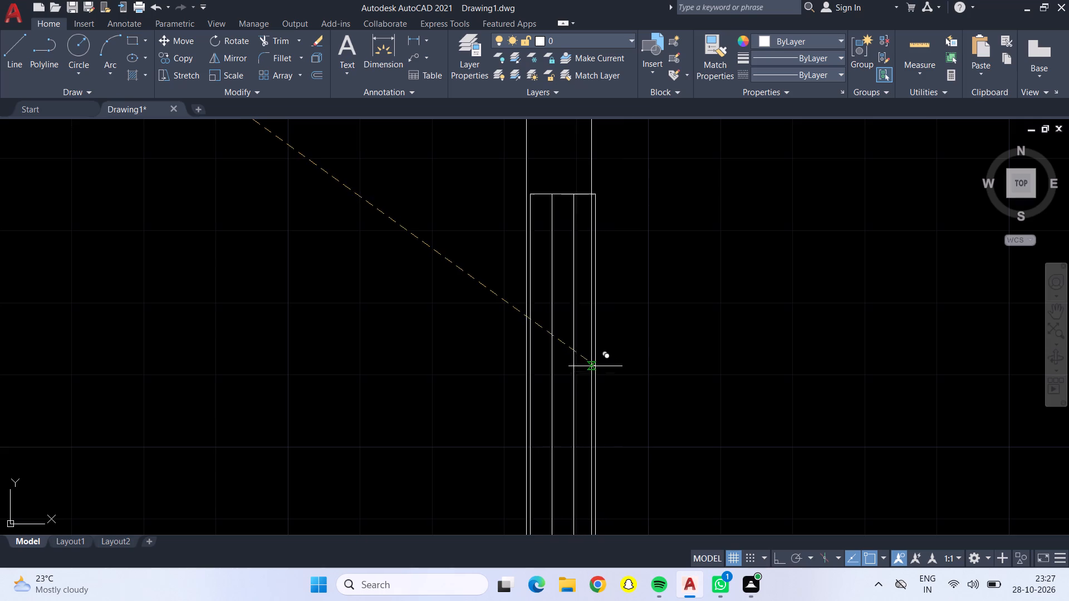
{"action": "left_click", "coordinate": [591, 359]}
{"action": "scroll", "coordinate": [591, 359], "scroll_direction": "down", "scroll_amount": 3}
Place two more copies of the window in the third plan's left wall, one above the other beside the stairs.
{"action": "middle_click_drag", "start_coordinate": [660, 315], "coordinate": [651, 417]}
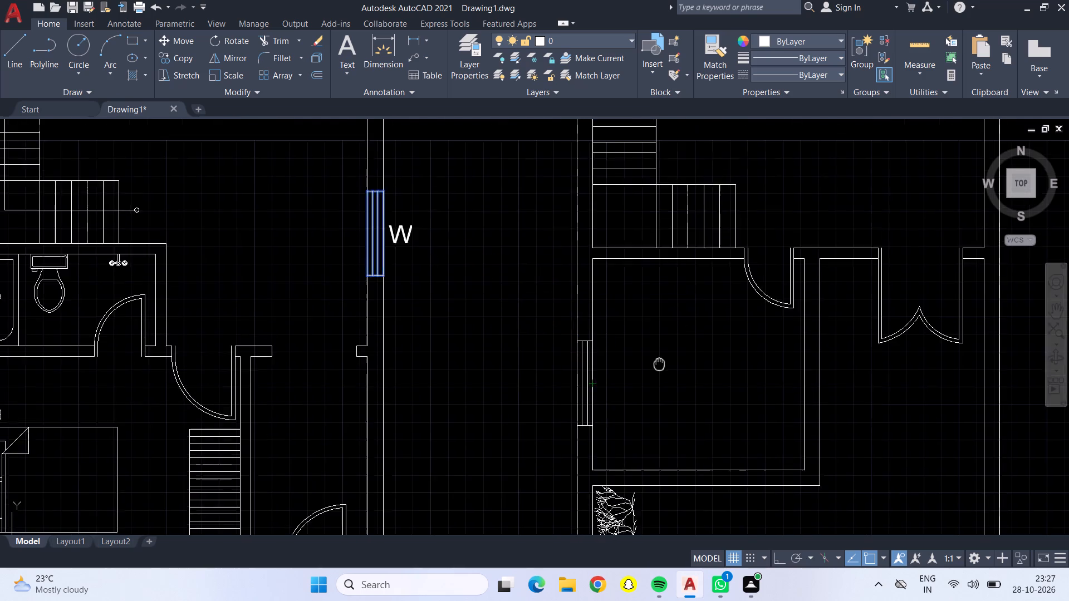
{"action": "middle_click_drag", "start_coordinate": [651, 417], "coordinate": [638, 481]}
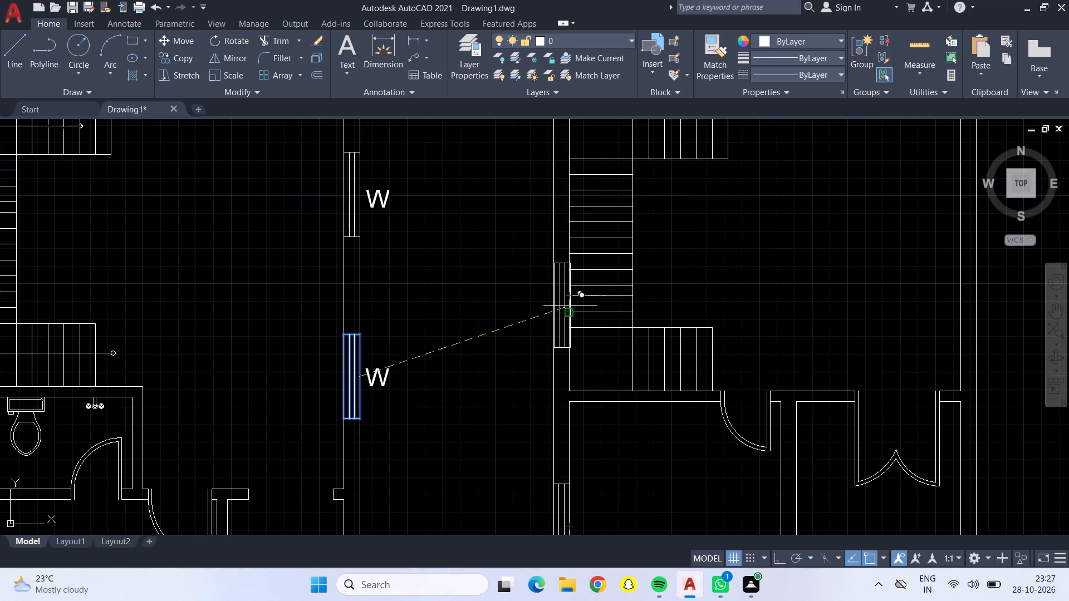
{"action": "left_click", "coordinate": [570, 306]}
{"action": "middle_click_drag", "start_coordinate": [570, 208], "coordinate": [561, 408]}
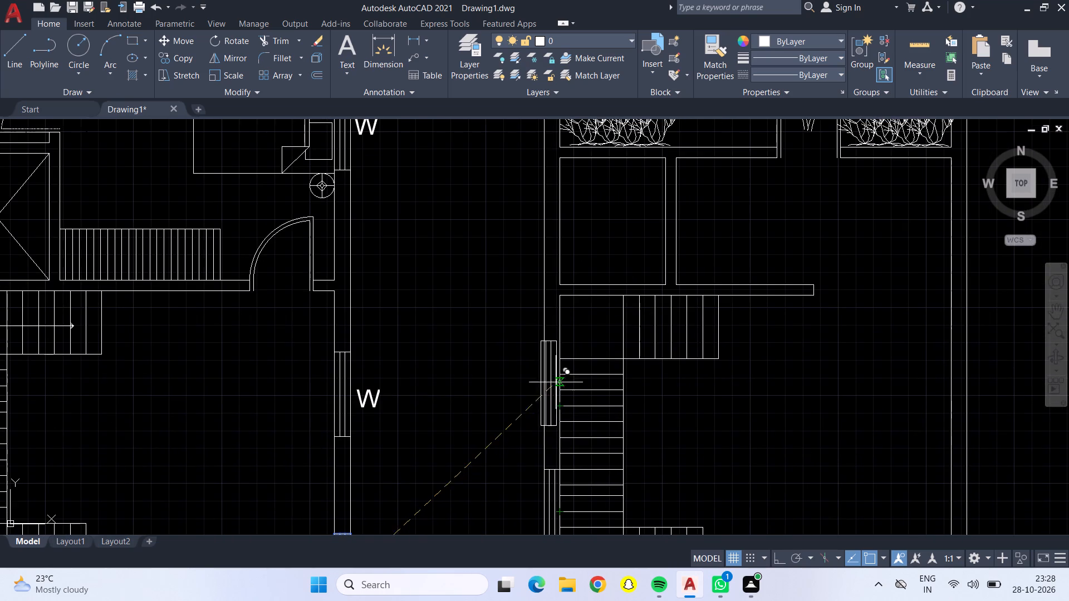
{"action": "left_click", "coordinate": [561, 373]}
Place another window copy in the right-hand wall of the third plan's lower room, opposite its left window, and finish copying.
{"action": "scroll", "coordinate": [561, 373], "scroll_direction": "down", "scroll_amount": 3}
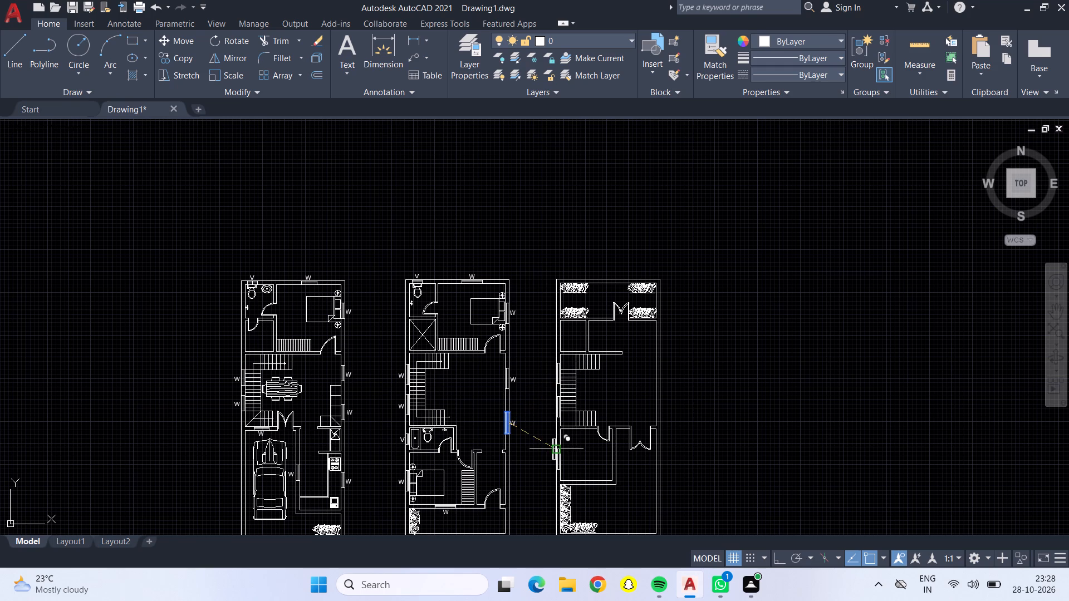
{"action": "middle_click_drag", "start_coordinate": [591, 459], "coordinate": [544, 350]}
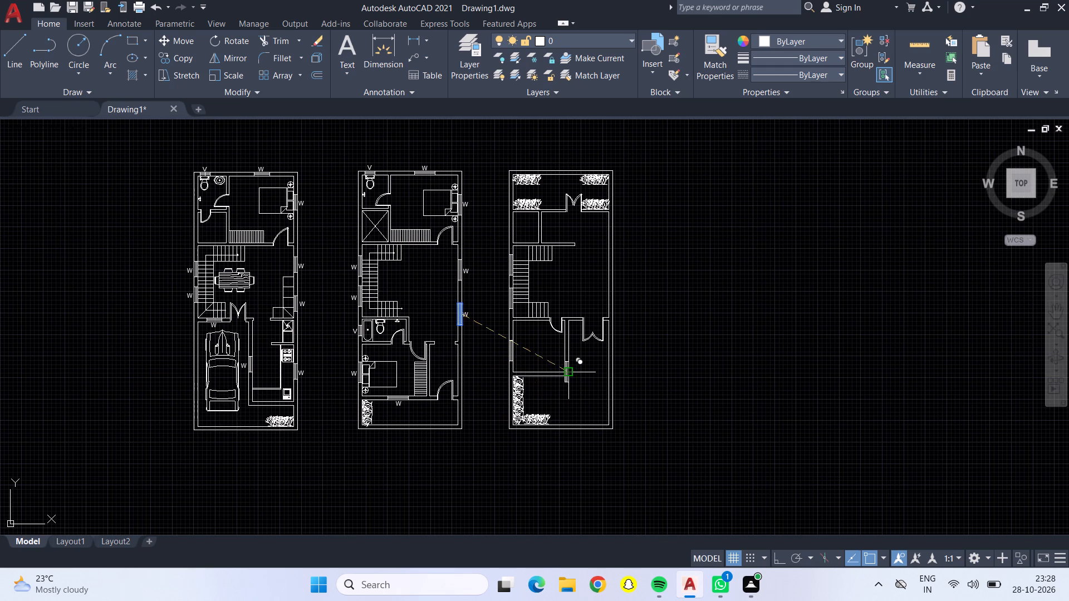
{"action": "scroll", "coordinate": [571, 341], "scroll_direction": "up", "scroll_amount": 4}
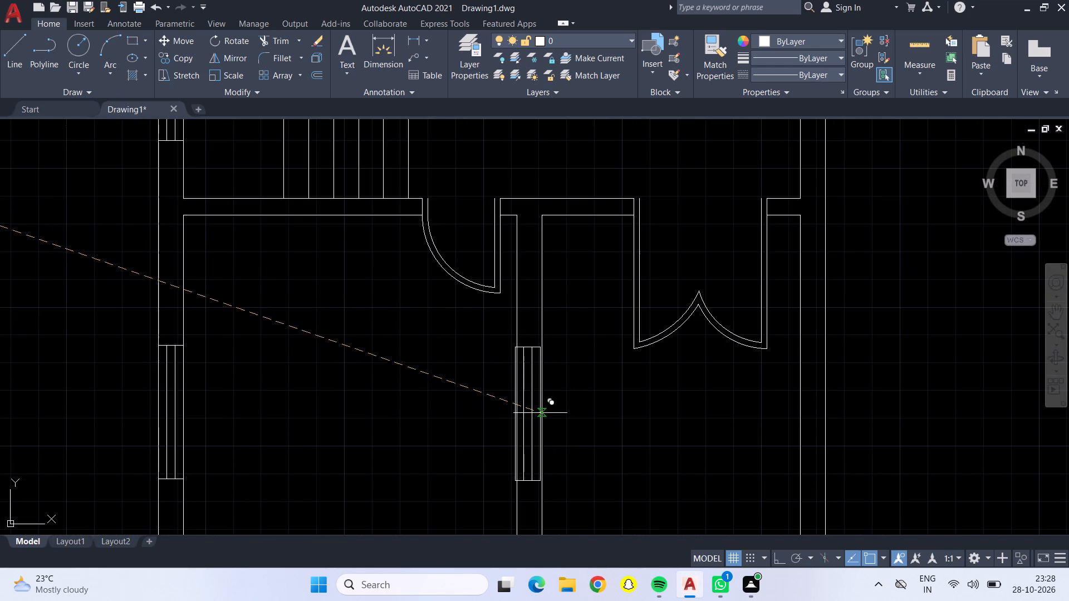
{"action": "left_click", "coordinate": [540, 413]}
{"action": "scroll", "coordinate": [540, 412], "scroll_direction": "down", "scroll_amount": 5}
{"action": "middle_click_drag", "start_coordinate": [527, 497], "coordinate": [541, 444]}
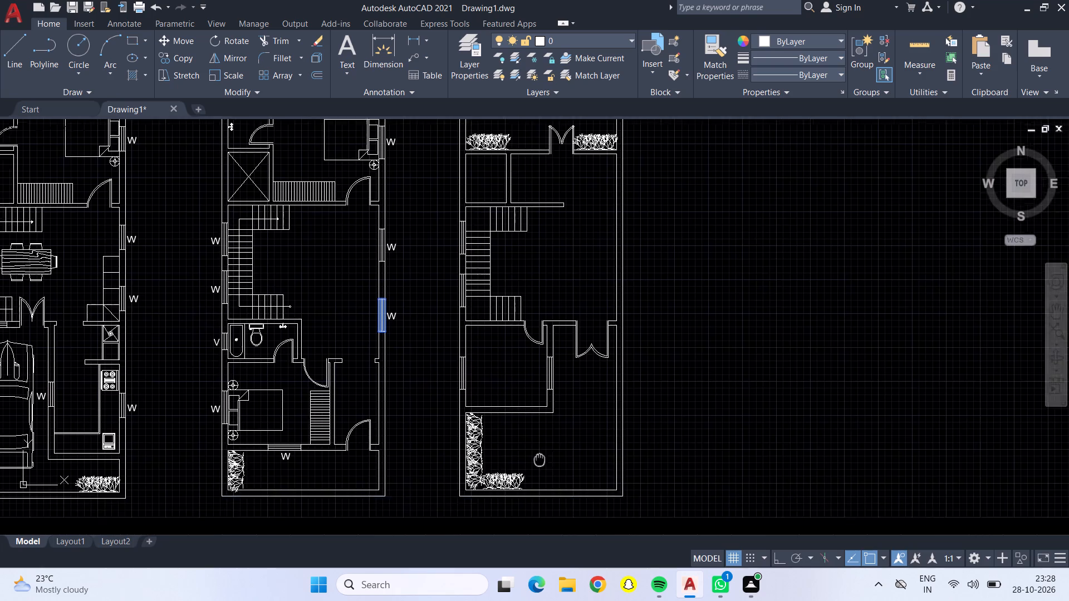
{"action": "middle_click_drag", "start_coordinate": [541, 444], "coordinate": [545, 397]}
{"action": "key", "text": "Escape"}
Copy the second plan's upper hall window label W beside the two stair windows of the third plan.
{"action": "scroll", "coordinate": [547, 391], "scroll_direction": "down", "scroll_amount": 1}
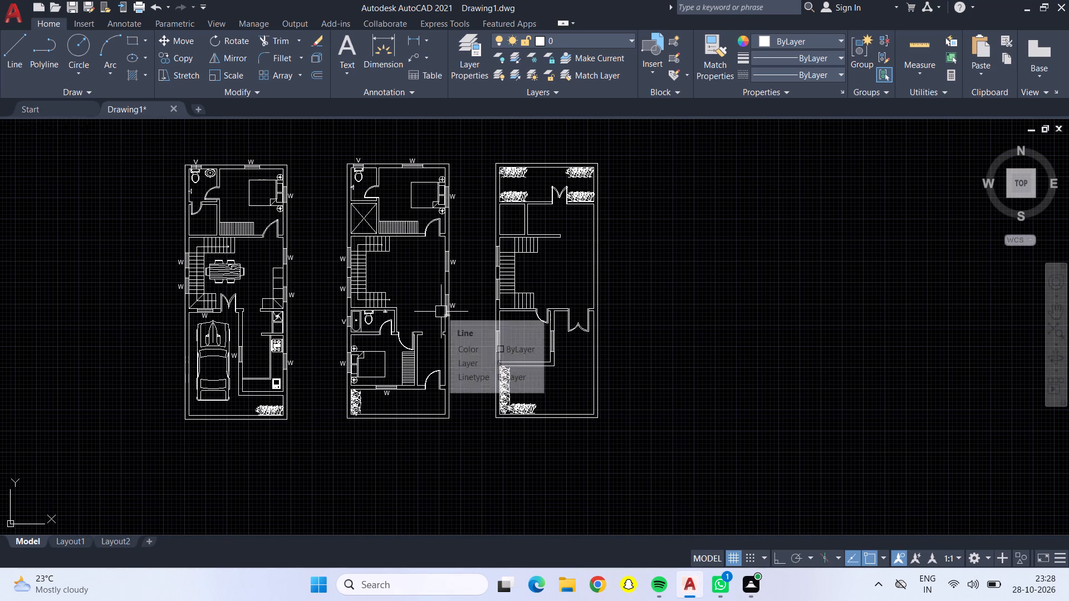
{"action": "scroll", "coordinate": [452, 282], "scroll_direction": "up", "scroll_amount": 3}
{"action": "left_click", "coordinate": [442, 206]}
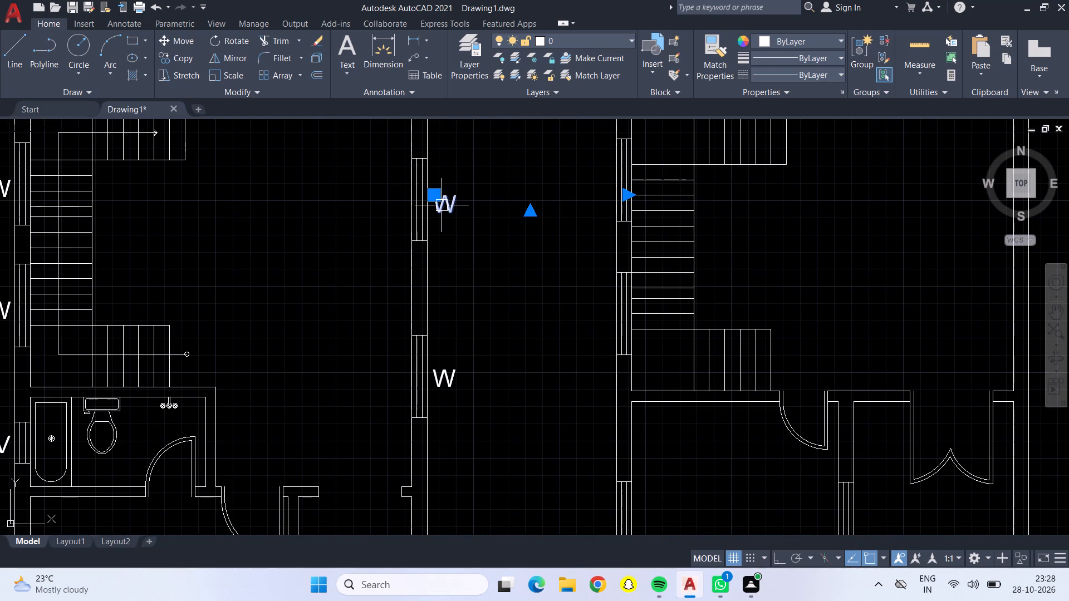
{"action": "left_click", "coordinate": [184, 62]}
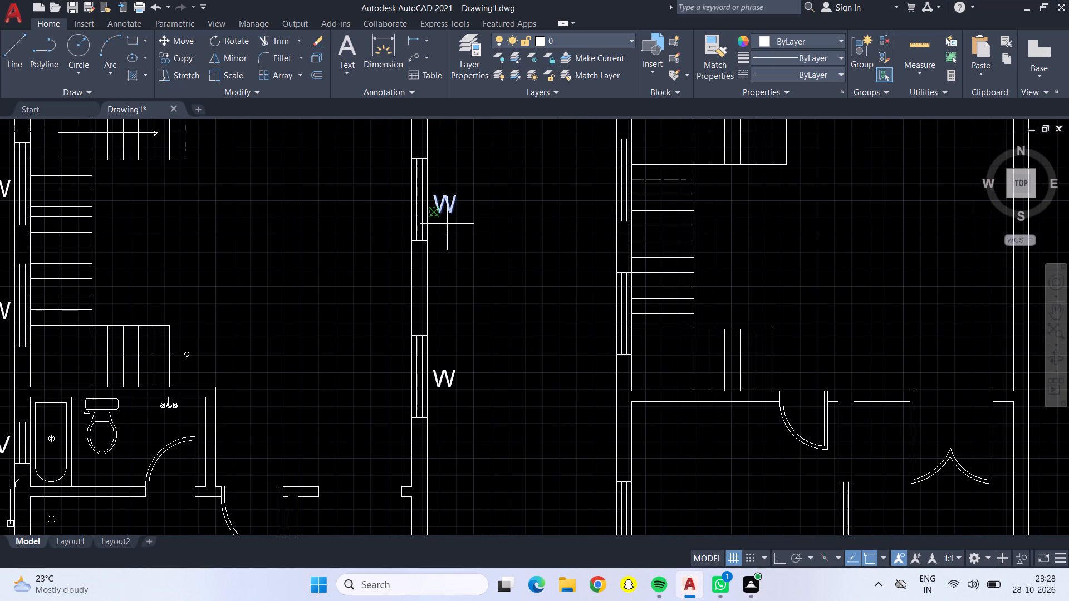
{"action": "left_click", "coordinate": [444, 202]}
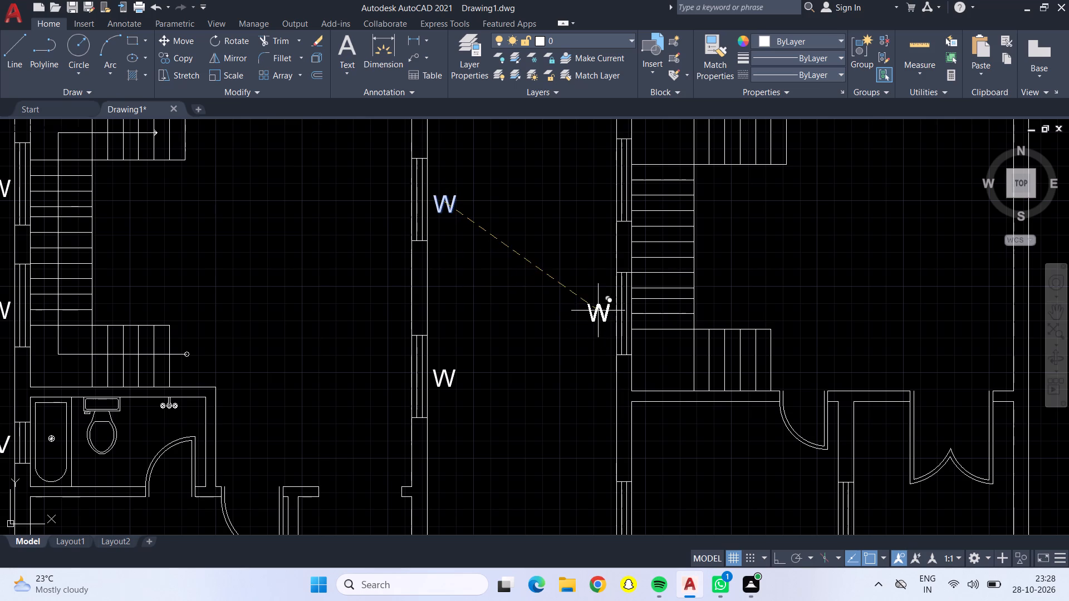
{"action": "left_click", "coordinate": [601, 322]}
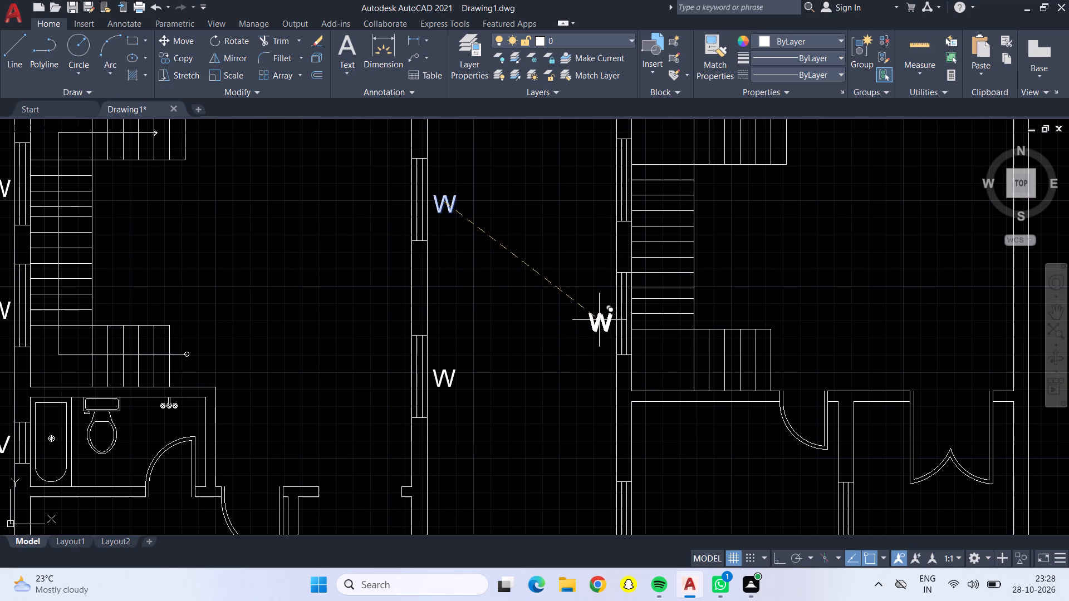
{"action": "left_click", "coordinate": [600, 184]}
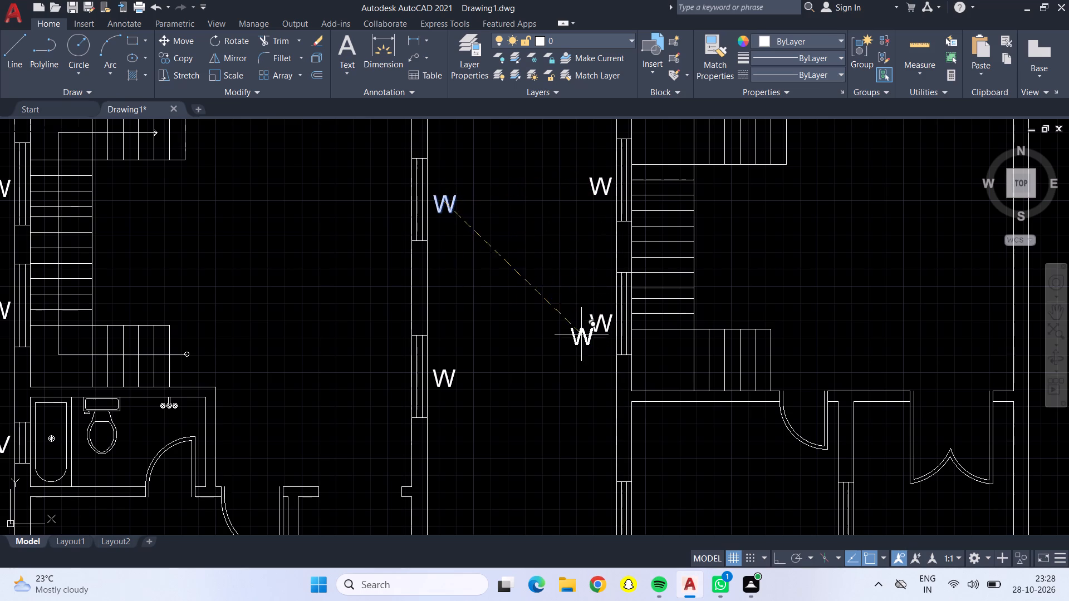
Place W label copies outside the left and right windows of the third plan's lower room and finish copying.
{"action": "middle_click_drag", "start_coordinate": [564, 430], "coordinate": [536, 322]}
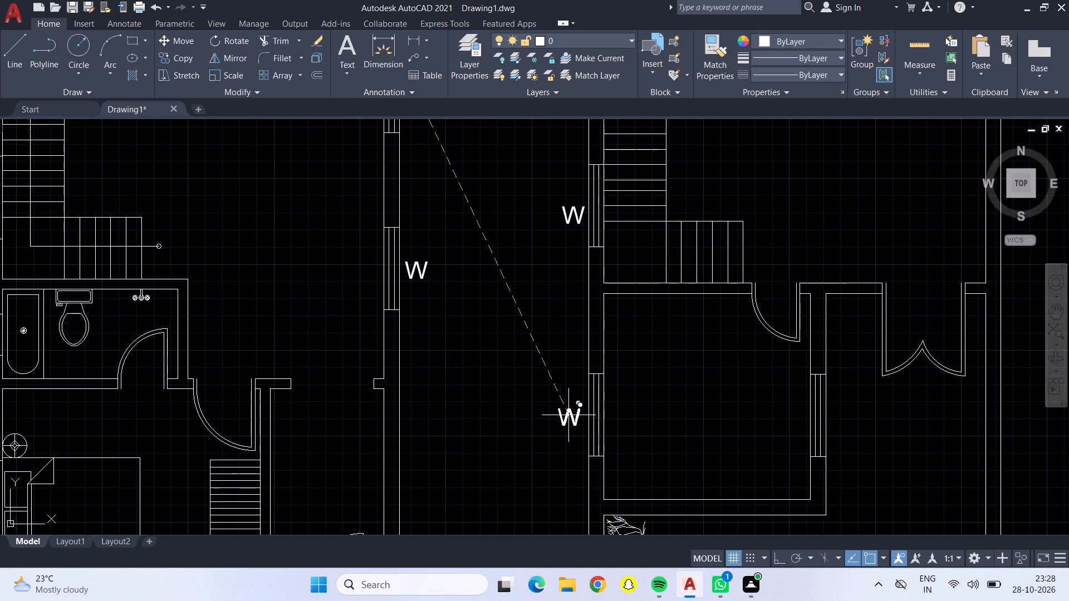
{"action": "left_click", "coordinate": [572, 415]}
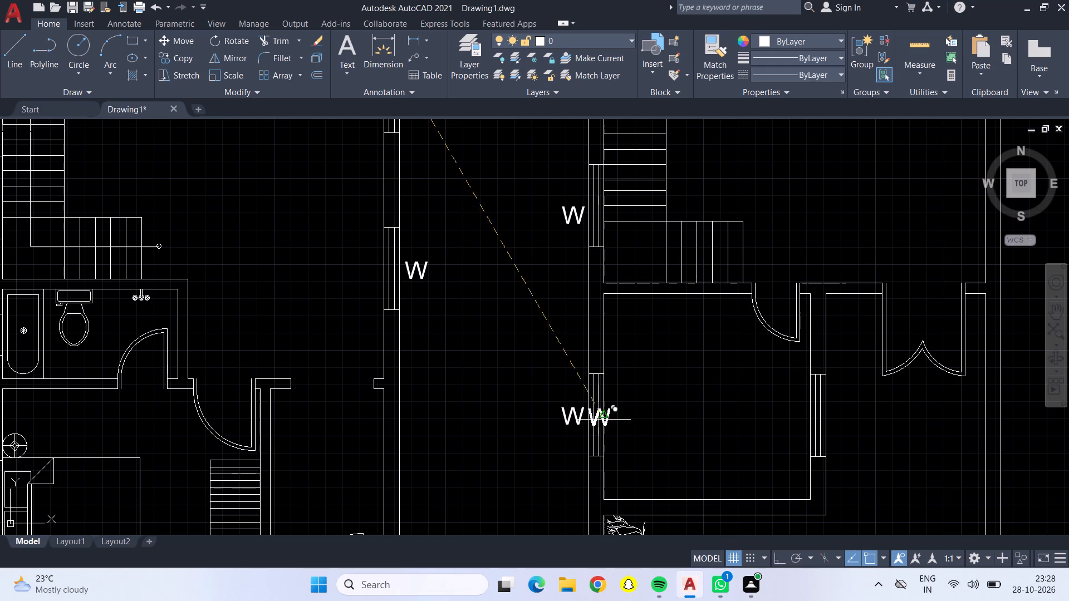
{"action": "left_click", "coordinate": [842, 413]}
{"action": "scroll", "coordinate": [845, 413], "scroll_direction": "down", "scroll_amount": 3}
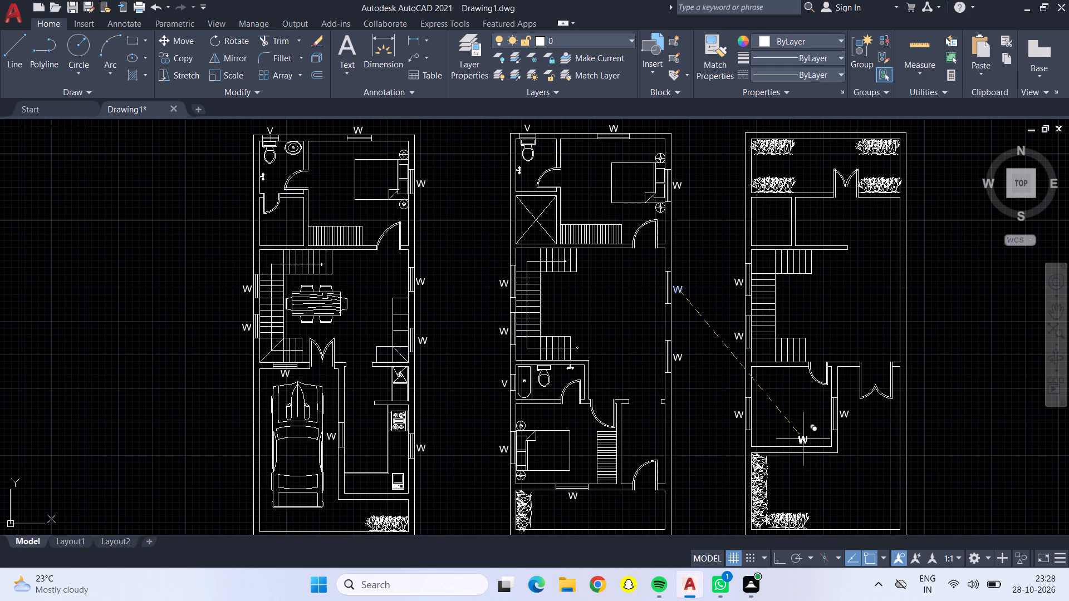
{"action": "key", "text": "Escape"}
Examine the three plans side by side.
{"action": "scroll", "coordinate": [803, 439], "scroll_direction": "down", "scroll_amount": 3}
{"action": "scroll", "coordinate": [738, 410], "scroll_direction": "up", "scroll_amount": 3}
{"action": "middle_click_drag", "start_coordinate": [774, 377], "coordinate": [774, 376]}
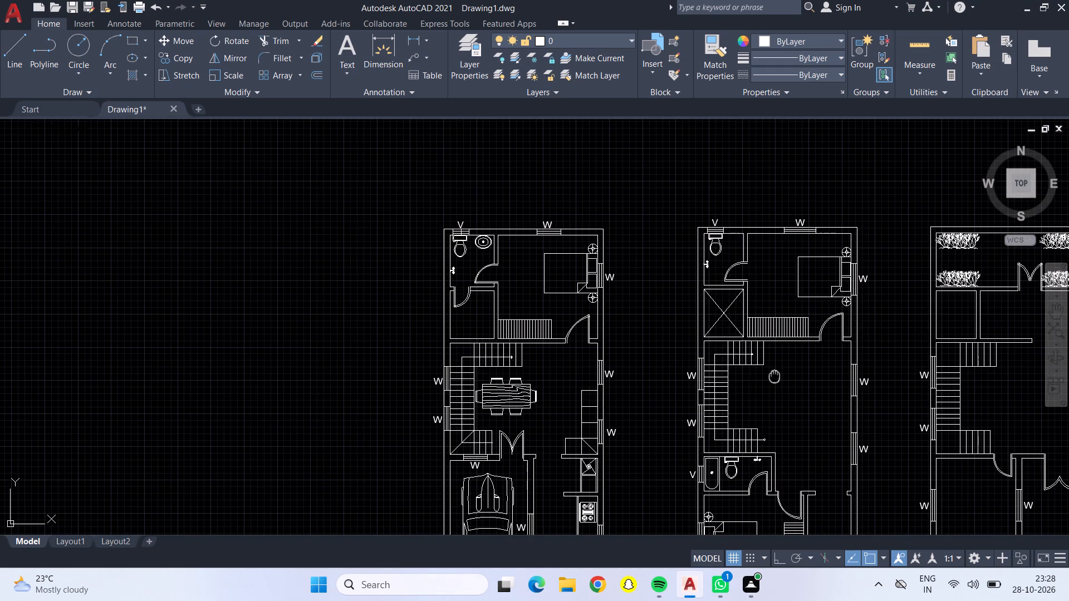
{"action": "middle_click_drag", "start_coordinate": [774, 376], "coordinate": [534, 250]}
{"action": "scroll", "coordinate": [538, 274], "scroll_direction": "down", "scroll_amount": 1}
{"action": "middle_click_drag", "start_coordinate": [538, 274], "coordinate": [504, 288]}
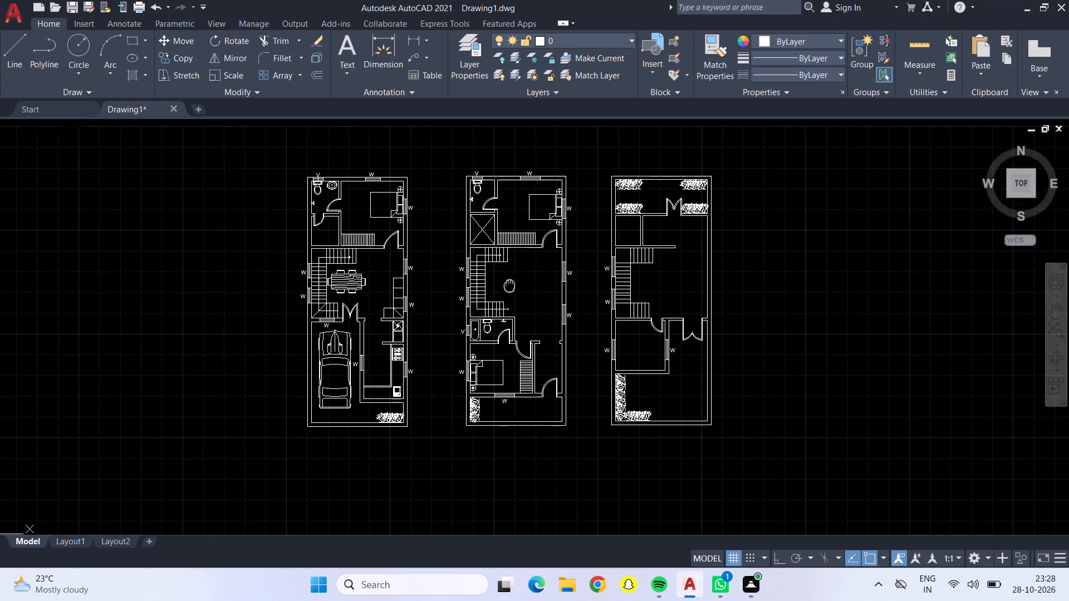
{"action": "middle_click_drag", "start_coordinate": [504, 288], "coordinate": [497, 295]}
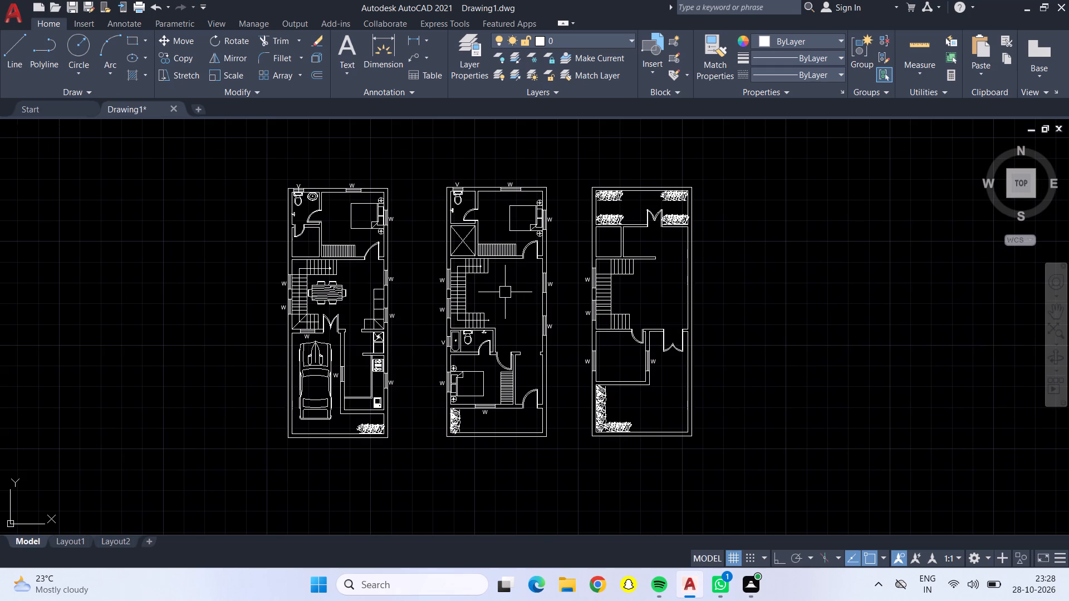
{"action": "key", "text": "Escape"}
Create a multiline text box above the wardrobe in the first plan's upper bedroom with a 9" text height.
{"action": "left_click", "coordinate": [344, 49]}
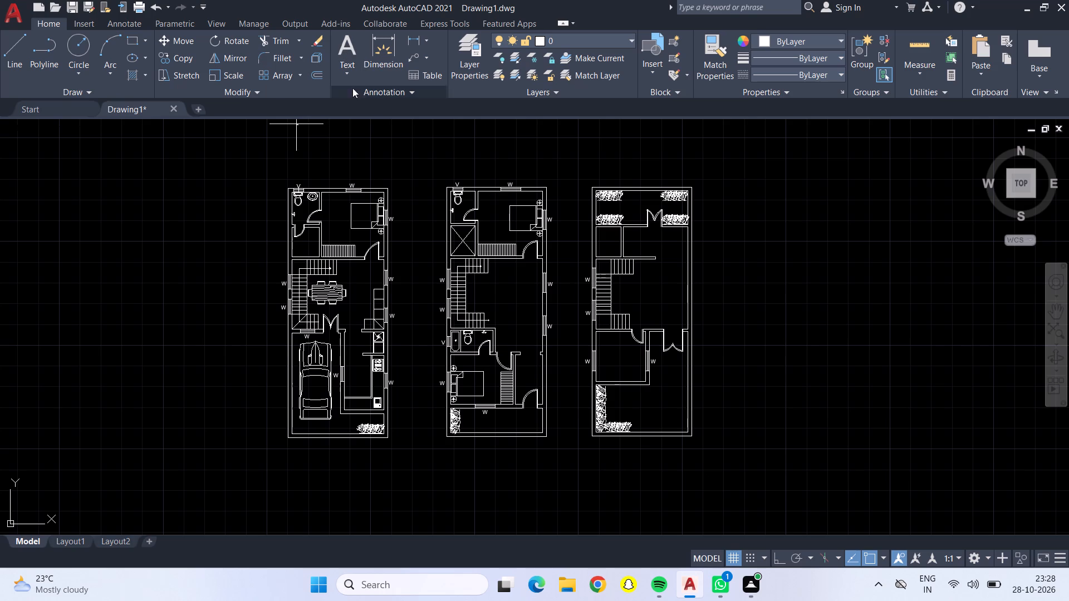
{"action": "scroll", "coordinate": [335, 237], "scroll_direction": "up", "scroll_amount": 5}
{"action": "scroll", "coordinate": [243, 174], "scroll_direction": "down", "scroll_amount": 1}
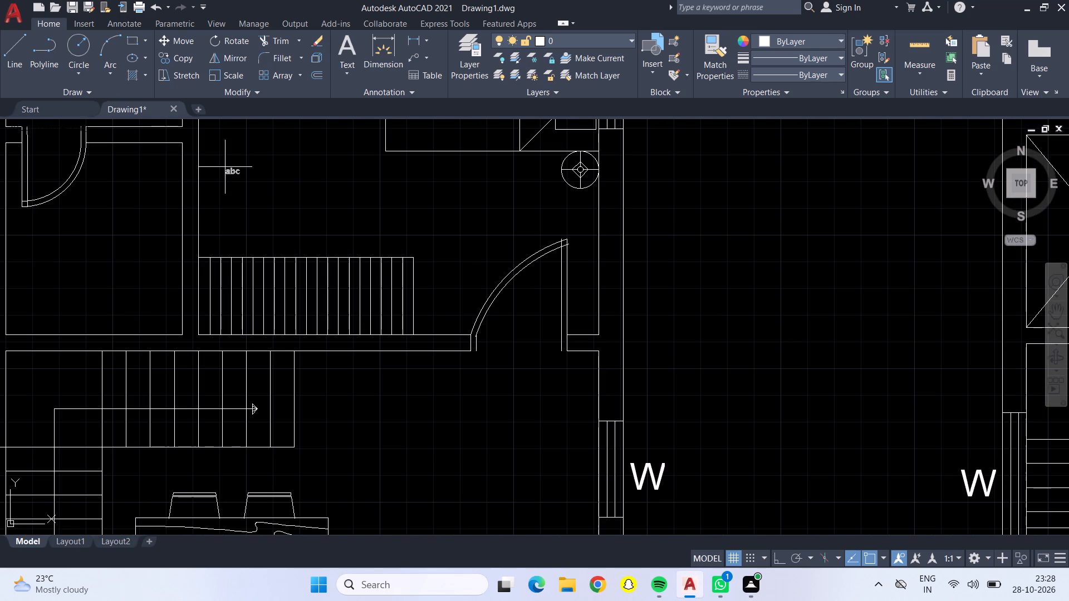
{"action": "left_click", "coordinate": [224, 166]}
{"action": "left_click", "coordinate": [518, 249]}
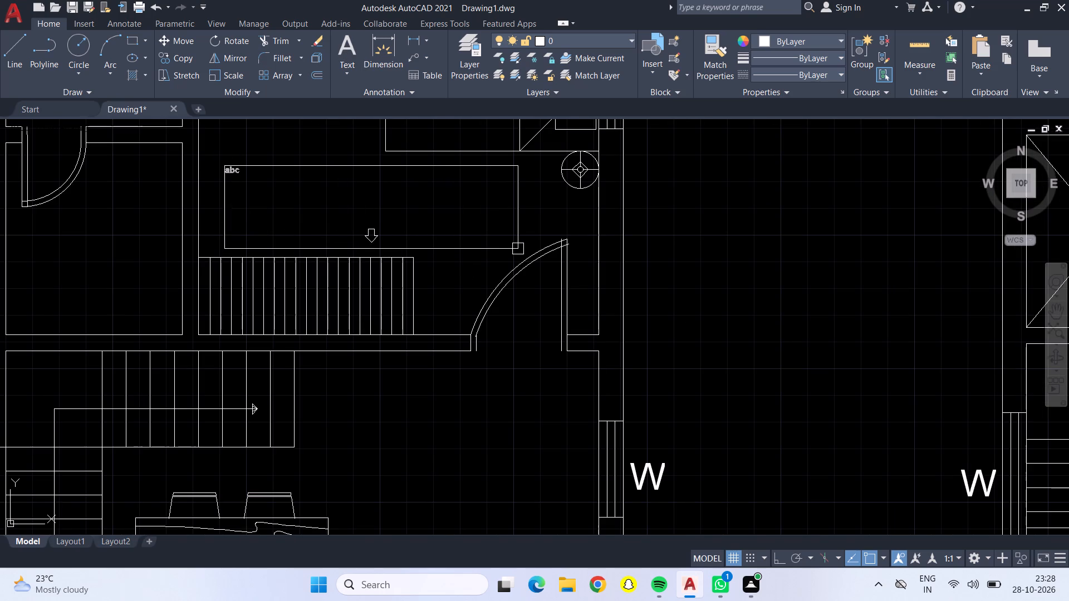
{"action": "left_click", "coordinate": [187, 52]}
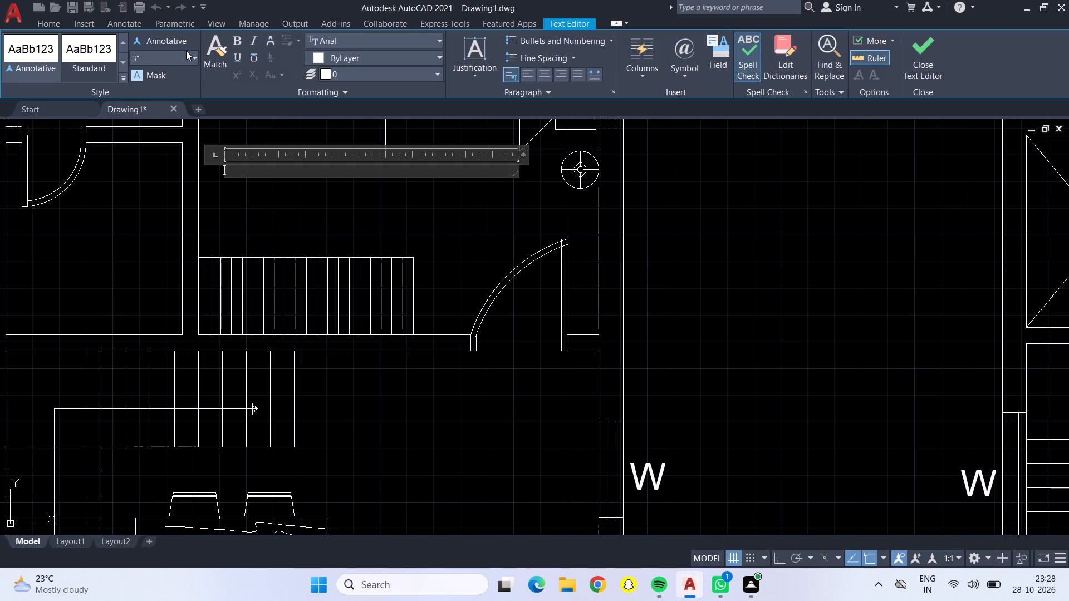
{"action": "key", "text": "BackSpace"}
{"action": "type", "text": "9\""}
{"action": "key", "text": "Return"}
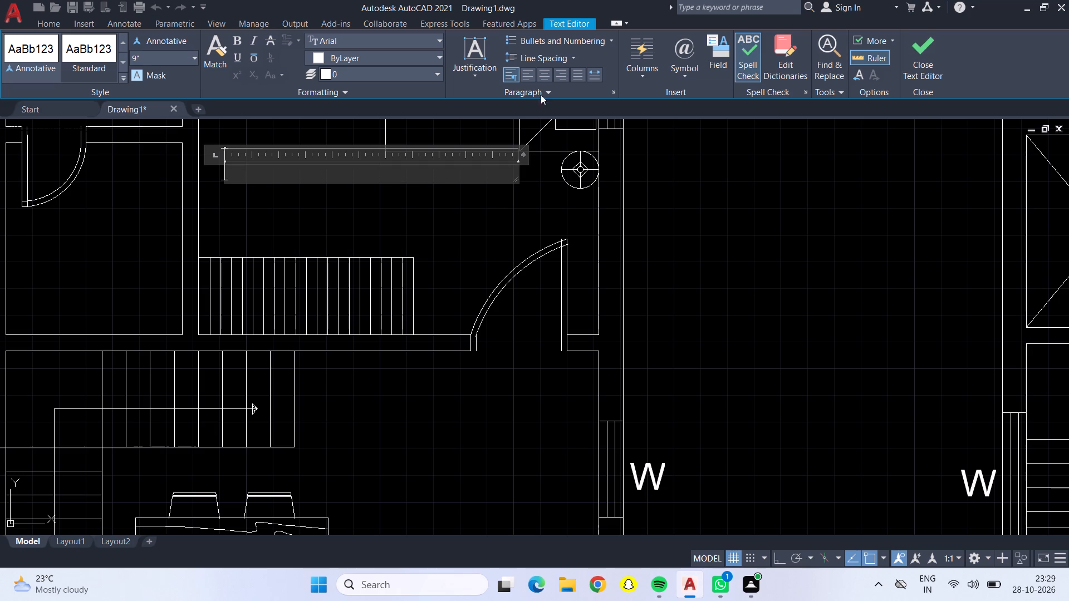
Centre the text in the first plan's upper bedroom text box and enter BED ROOM as its first line.
{"action": "left_click", "coordinate": [542, 78]}
{"action": "type", "text": "BED"}
{"action": "key", "text": "space"}
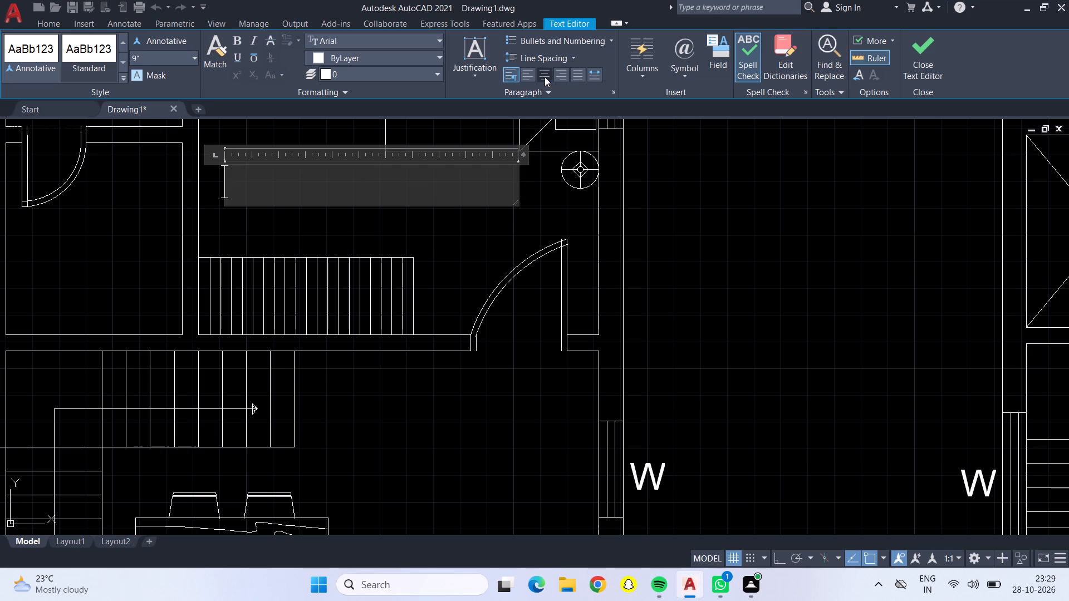
{"action": "left_click", "coordinate": [451, 178]}
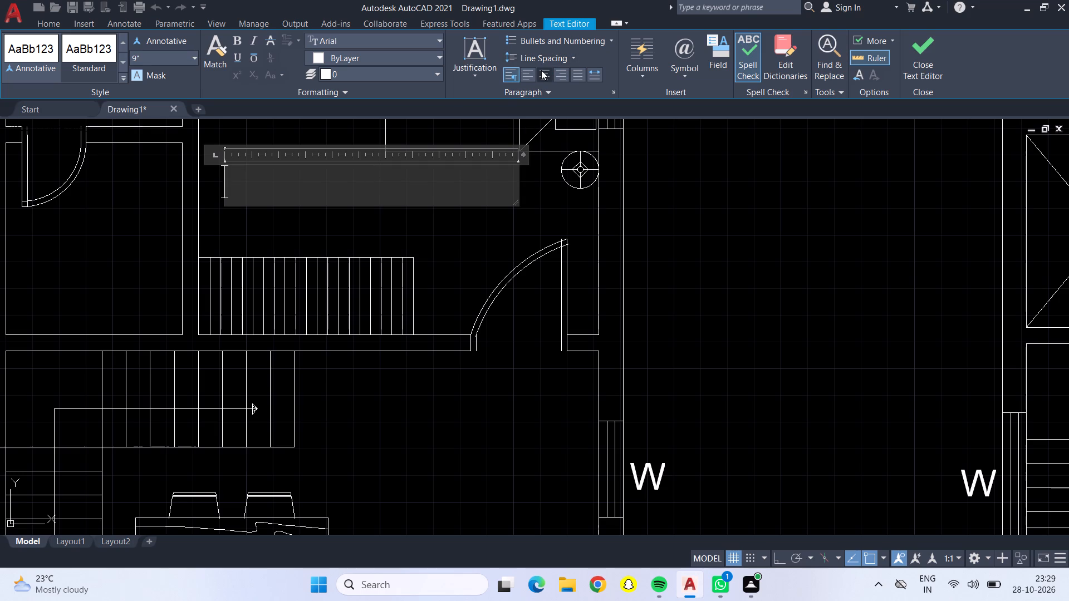
{"action": "left_click", "coordinate": [542, 75]}
{"action": "type", "text": "BE"}
{"action": "type", "text": "D ROOM"}
{"action": "key", "text": "space"}
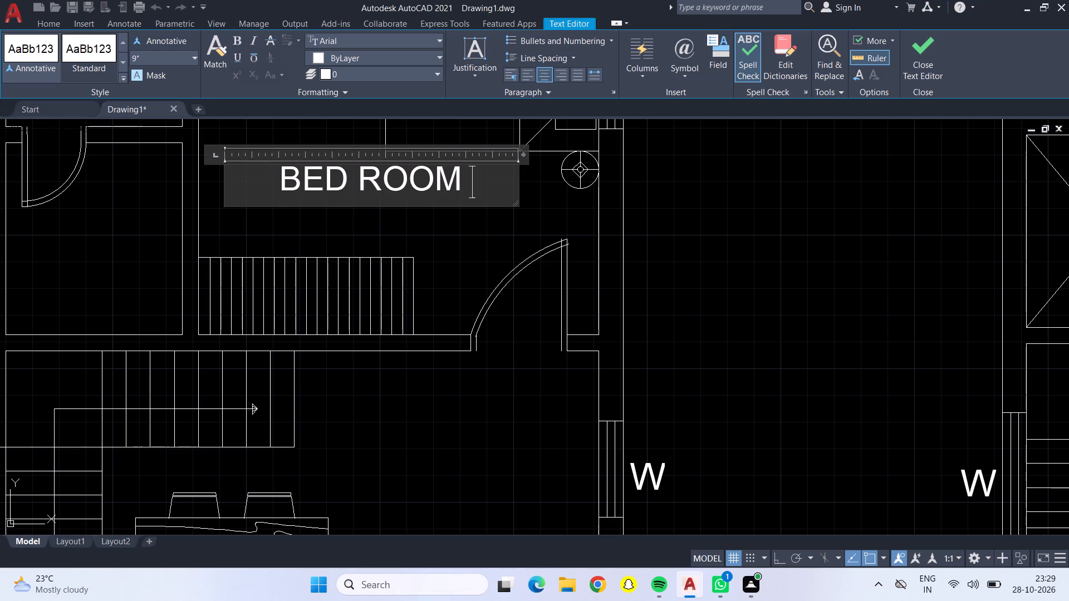
Add 13'0" X 13'0" as the second line of the bedroom label and finish the text.
{"action": "key", "text": "End"}
{"action": "key", "text": "Page_Down"}
{"action": "key", "text": "shift+quotedbl"}
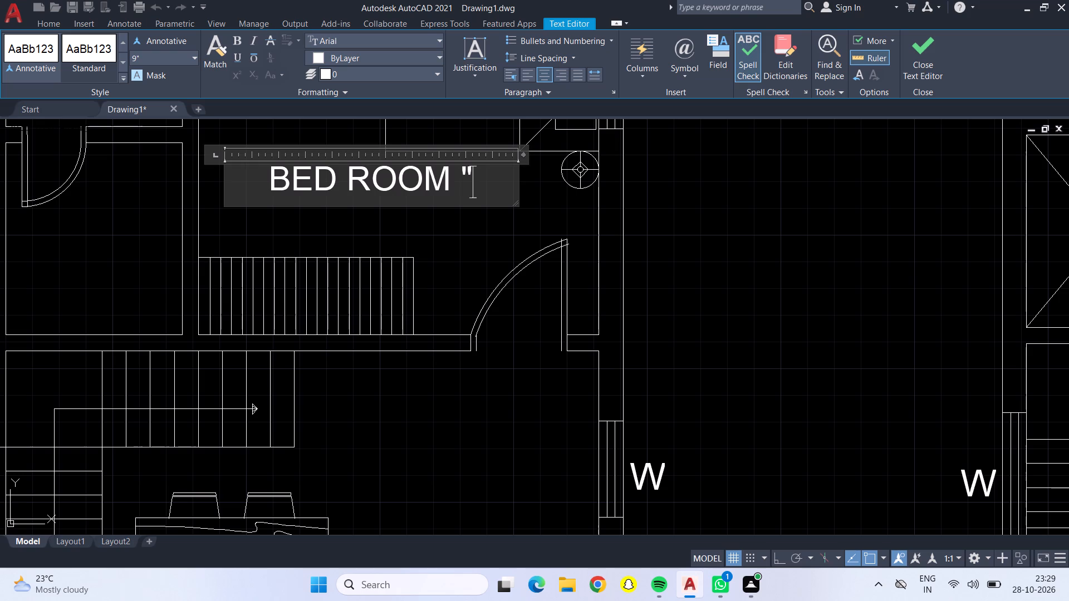
{"action": "key", "text": "shift+BackSpace"}
{"action": "key", "text": "shift+Return"}
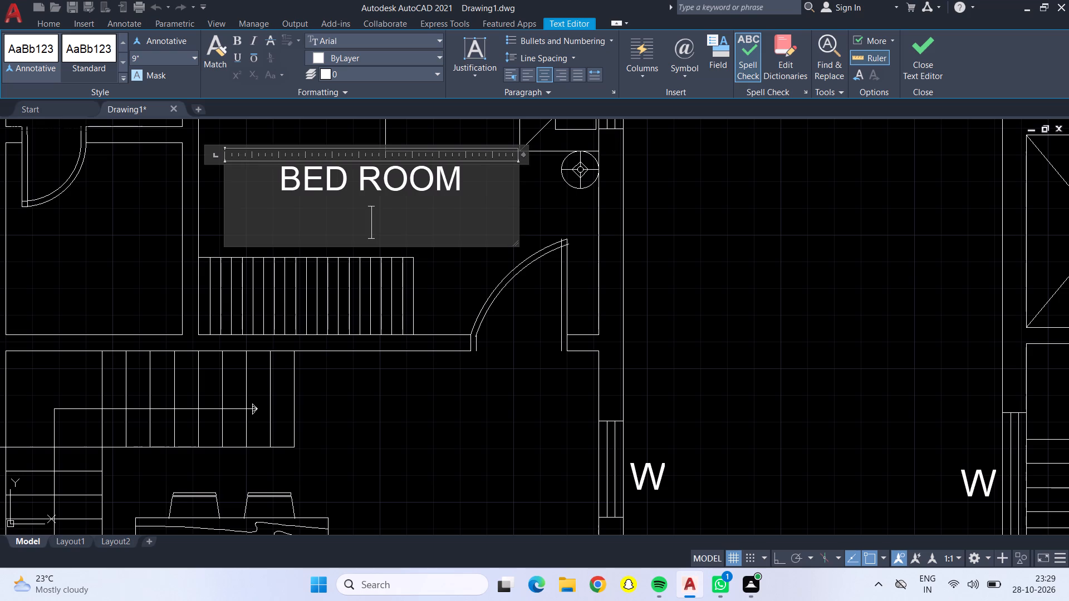
{"action": "key", "text": "End"}
{"action": "key", "text": "Page_Down"}
{"action": "key", "text": "shift+quotedbl"}
{"action": "key", "text": "shift+BackSpace"}
{"action": "type", "text": "13"}
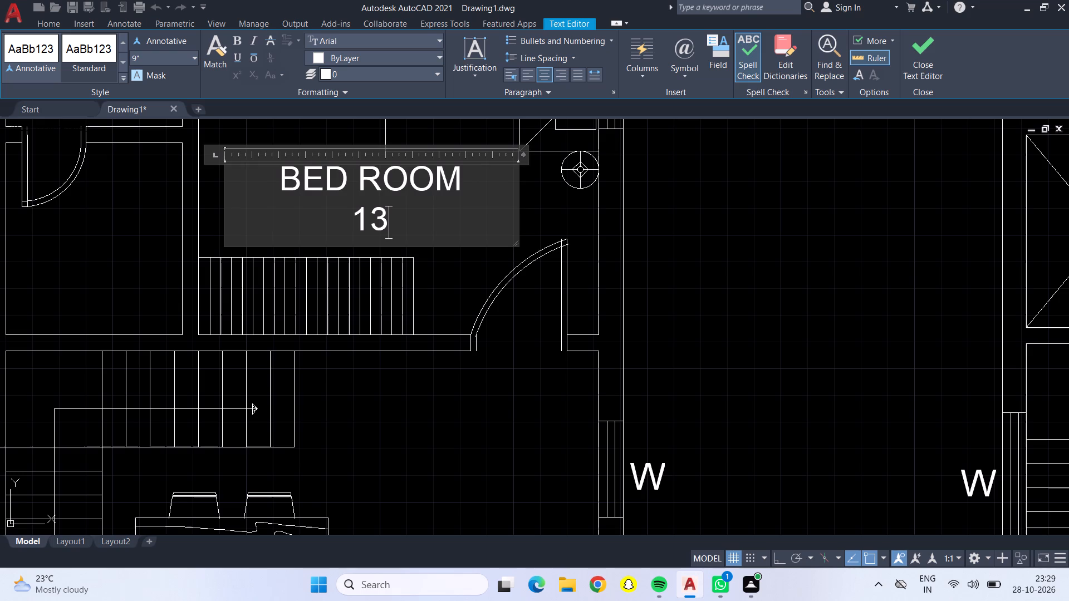
{"action": "key", "text": "apostrophe"}
{"action": "key", "text": "0"}
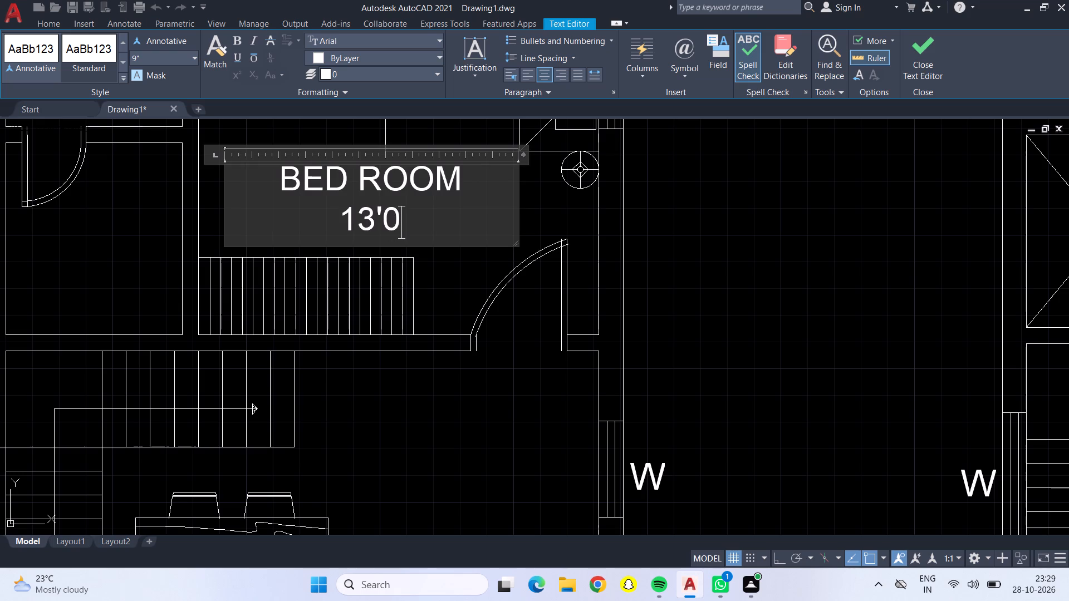
{"action": "key", "text": "shift+quotedbl"}
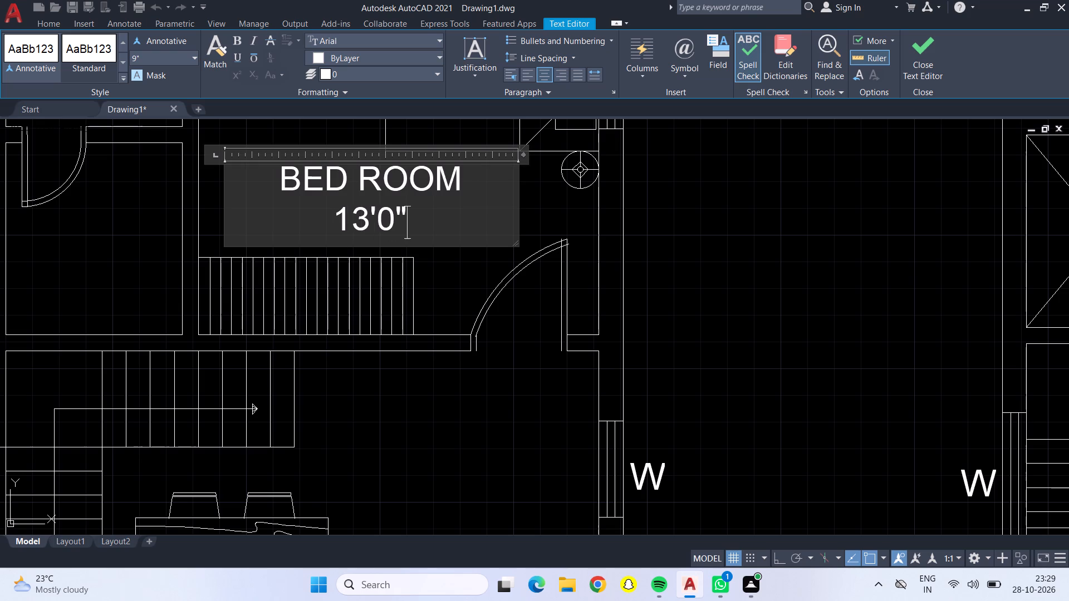
{"action": "key", "text": "space"}
{"action": "key", "text": "shift+x"}
{"action": "key", "text": "space"}
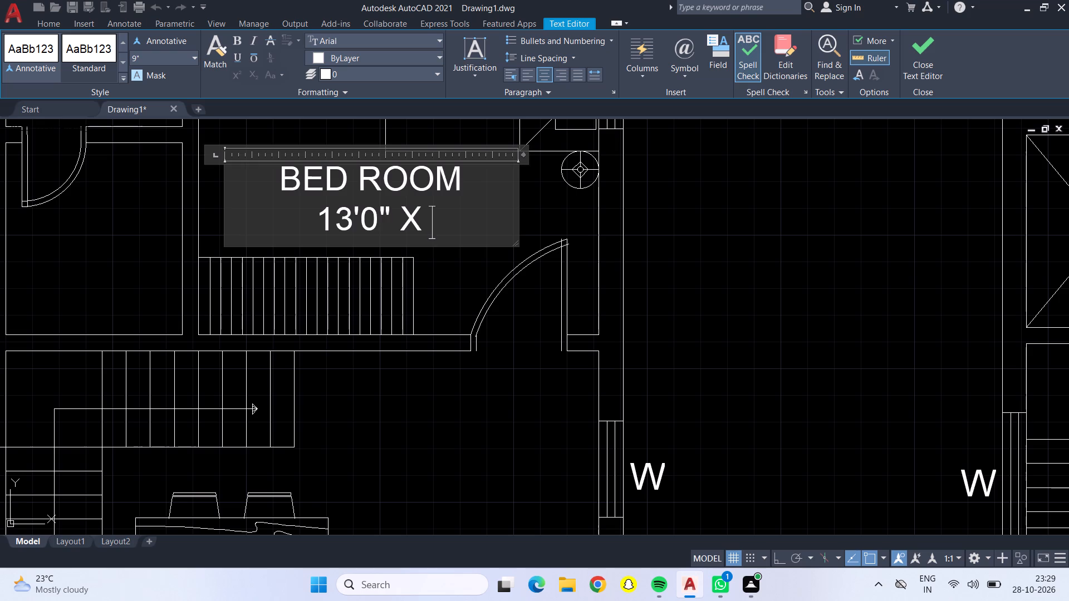
{"action": "type", "text": "13'0\""}
{"action": "left_click", "coordinate": [523, 364]}
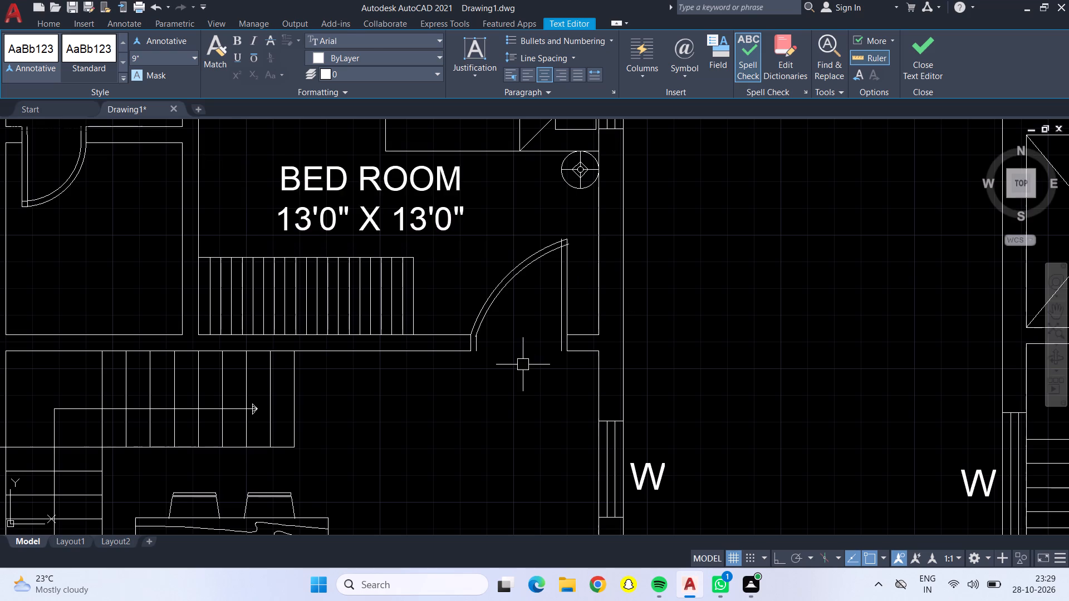
Copy the first plan's BED ROOM label into the second plan's upper bedroom, just above the wardrobe.
{"action": "scroll", "coordinate": [523, 360], "scroll_direction": "down", "scroll_amount": 2}
{"action": "scroll", "coordinate": [625, 309], "scroll_direction": "down", "scroll_amount": 1}
{"action": "middle_click_drag", "start_coordinate": [646, 303], "coordinate": [590, 306]}
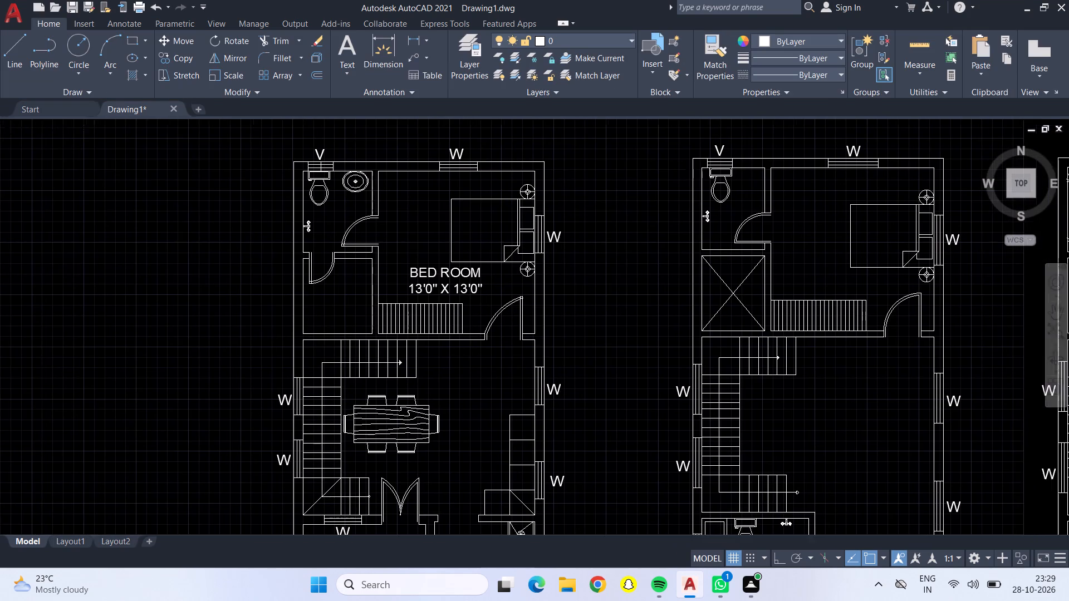
{"action": "middle_click_drag", "start_coordinate": [590, 306], "coordinate": [577, 306]}
{"action": "middle_click_drag", "start_coordinate": [610, 338], "coordinate": [567, 269]}
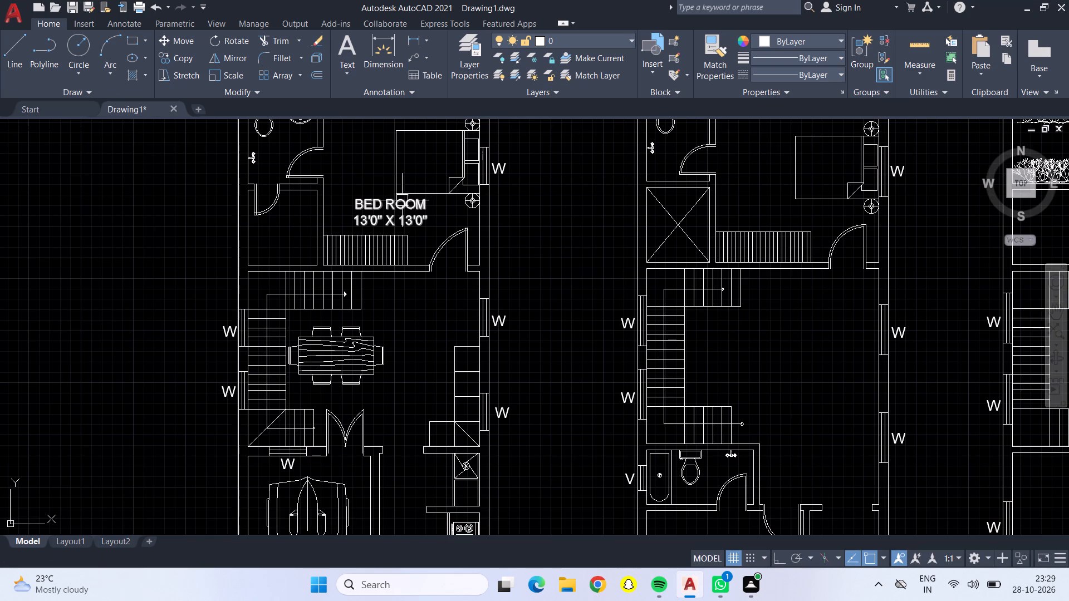
{"action": "left_click", "coordinate": [394, 203]}
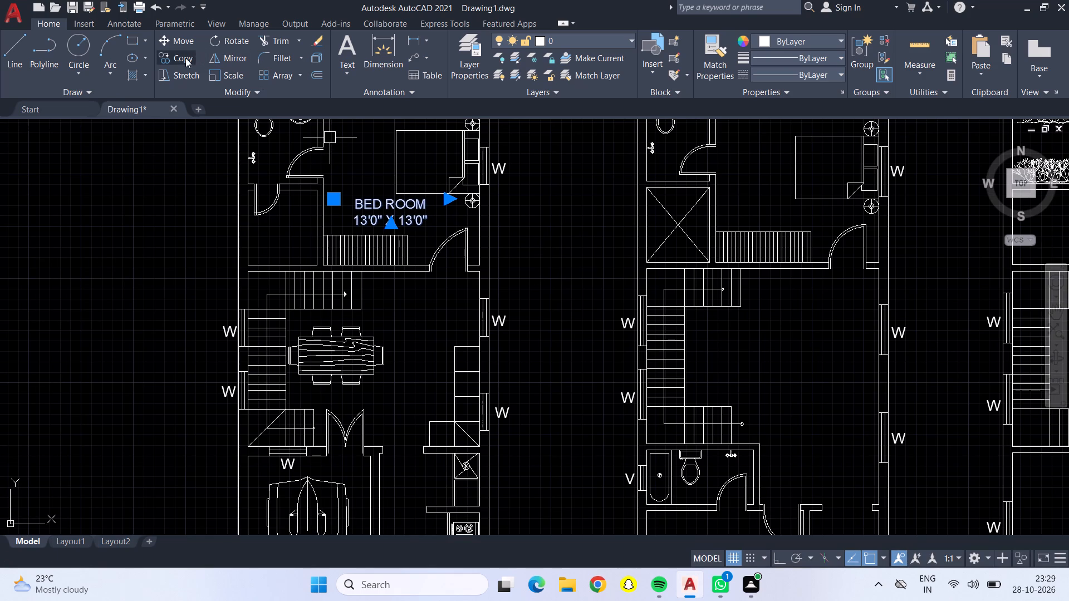
{"action": "left_click", "coordinate": [185, 58]}
{"action": "left_click", "coordinate": [390, 213]}
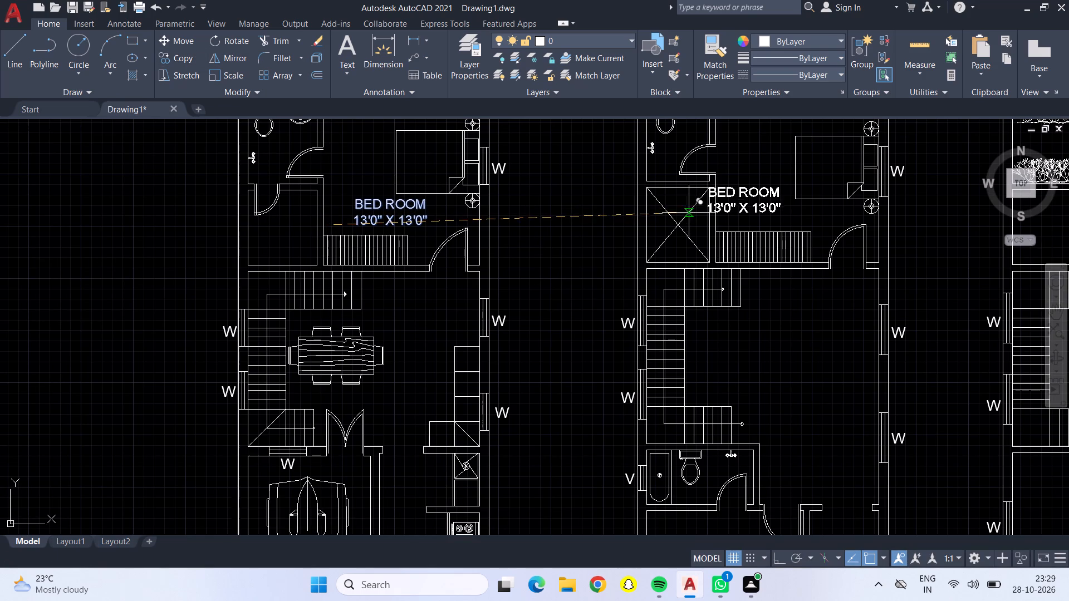
{"action": "scroll", "coordinate": [711, 223], "scroll_direction": "up", "scroll_amount": 2}
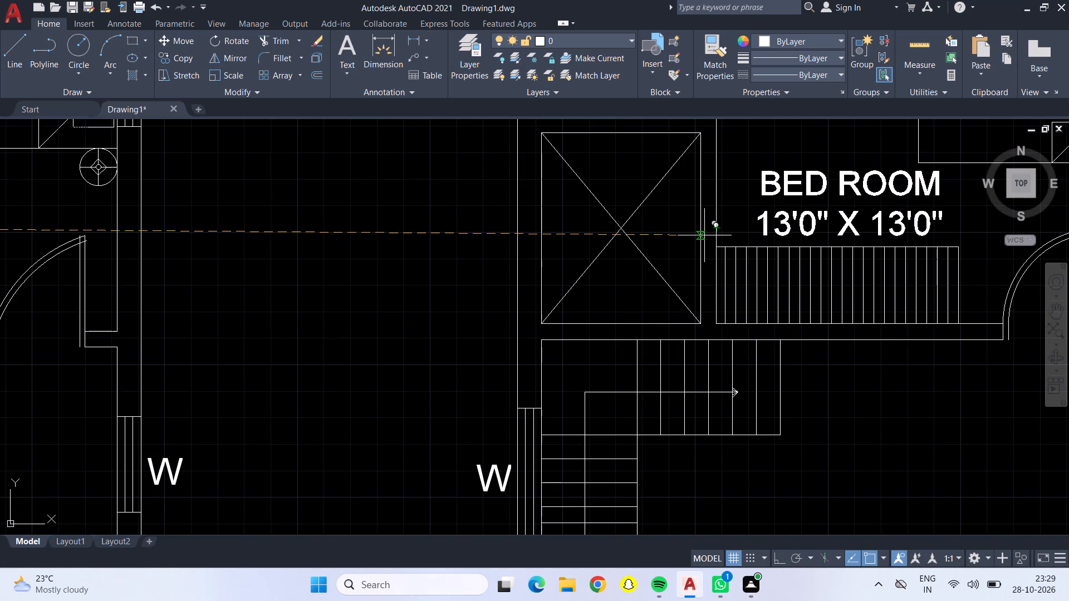
{"action": "left_click", "coordinate": [705, 234]}
{"action": "scroll", "coordinate": [705, 234], "scroll_direction": "down", "scroll_amount": 3}
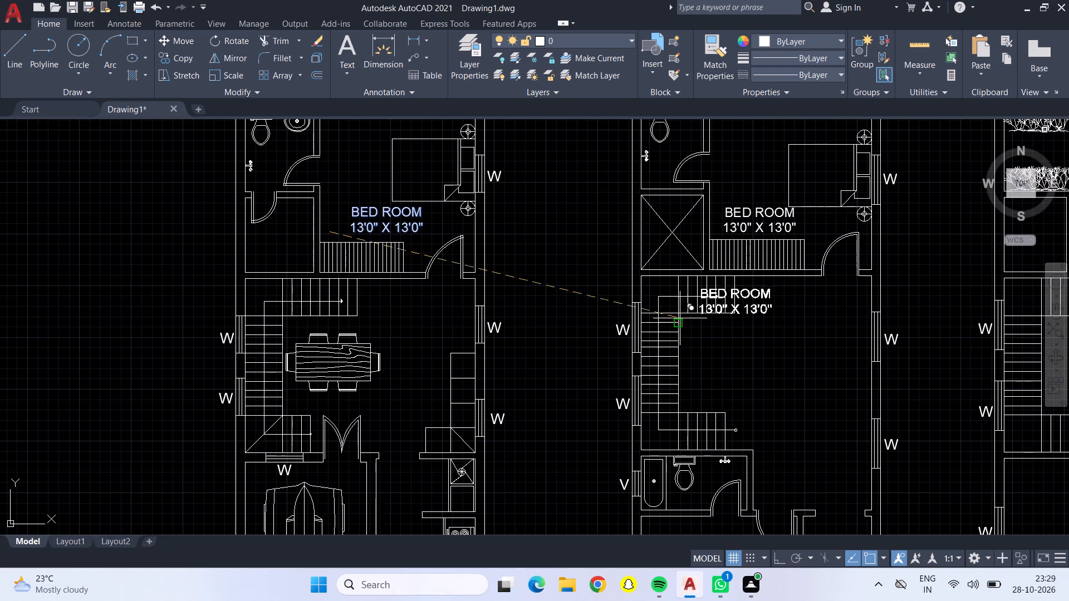
{"action": "middle_click_drag", "start_coordinate": [727, 369], "coordinate": [715, 252]}
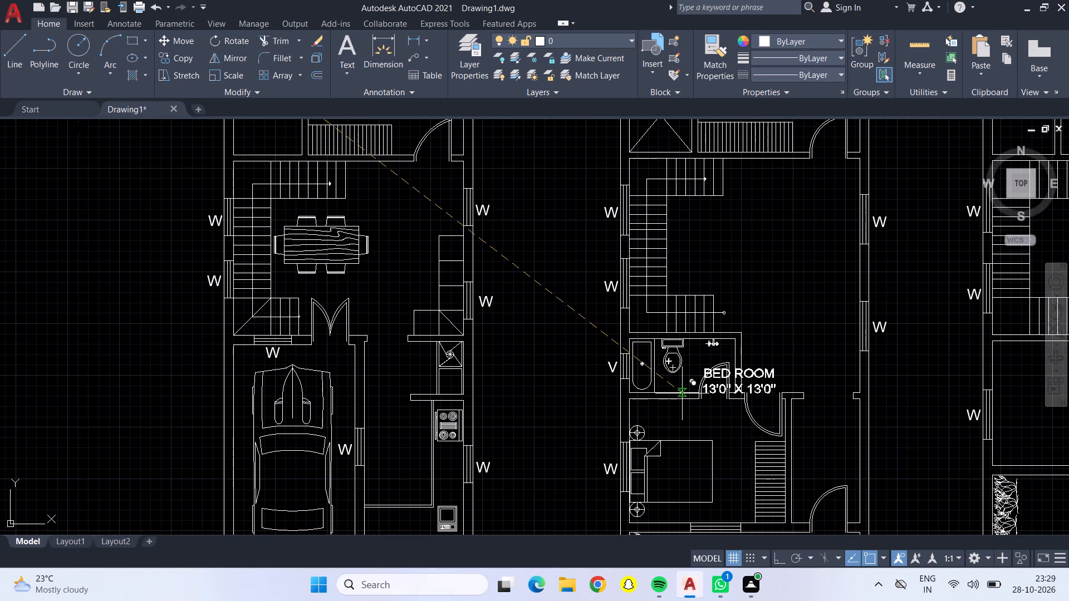
{"action": "key", "text": "Escape"}
Measure the dimensions of the second plan's lower bedroom.
{"action": "left_click", "coordinate": [909, 38]}
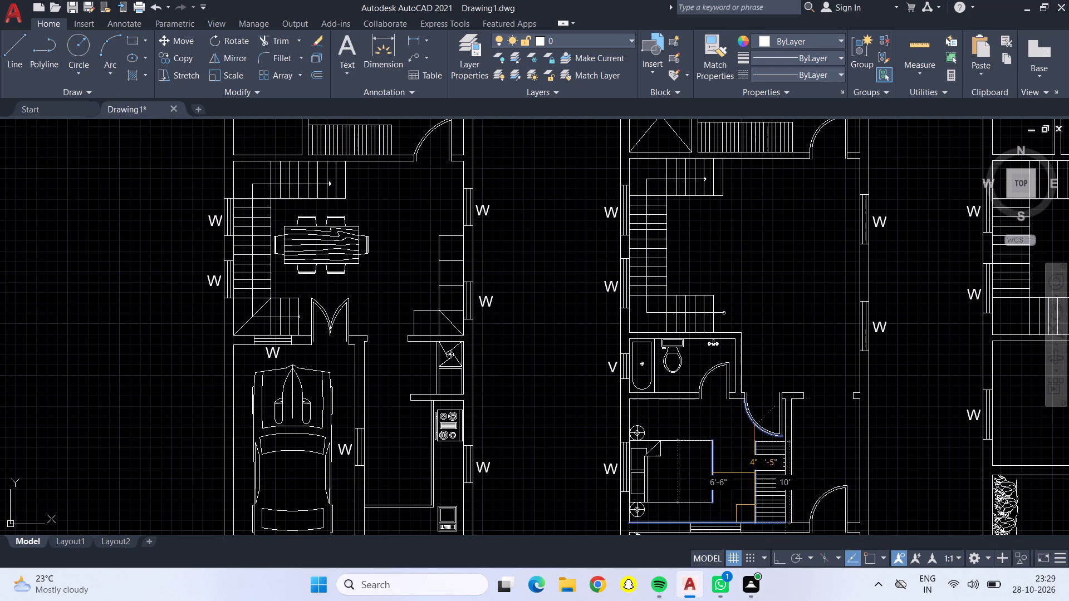
{"action": "middle_click_drag", "start_coordinate": [747, 464], "coordinate": [708, 341]}
{"action": "scroll", "coordinate": [707, 339], "scroll_direction": "up", "scroll_amount": 2}
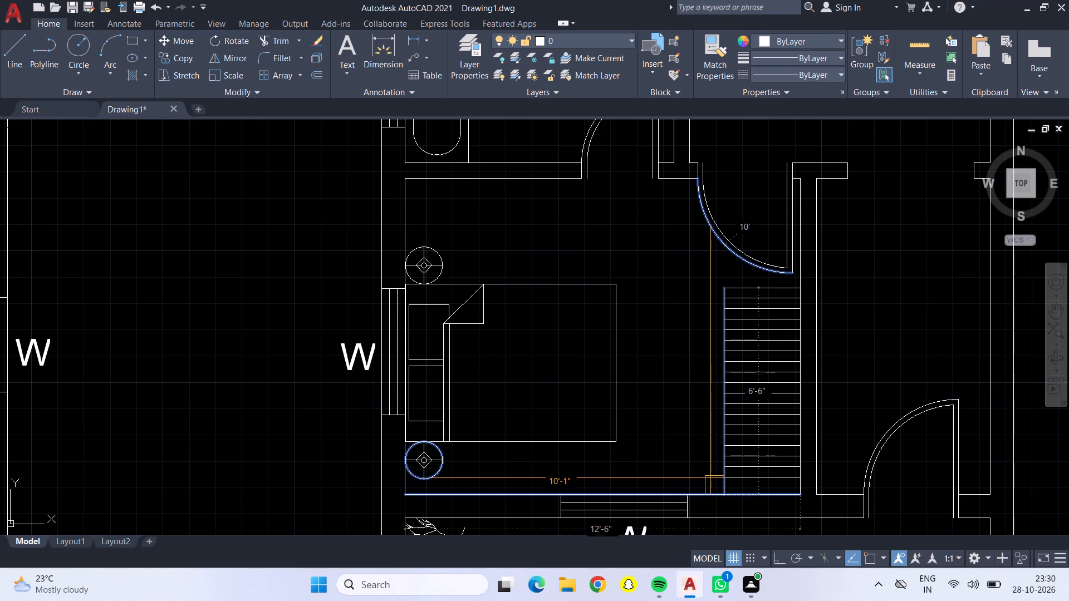
{"action": "key", "text": "Escape"}
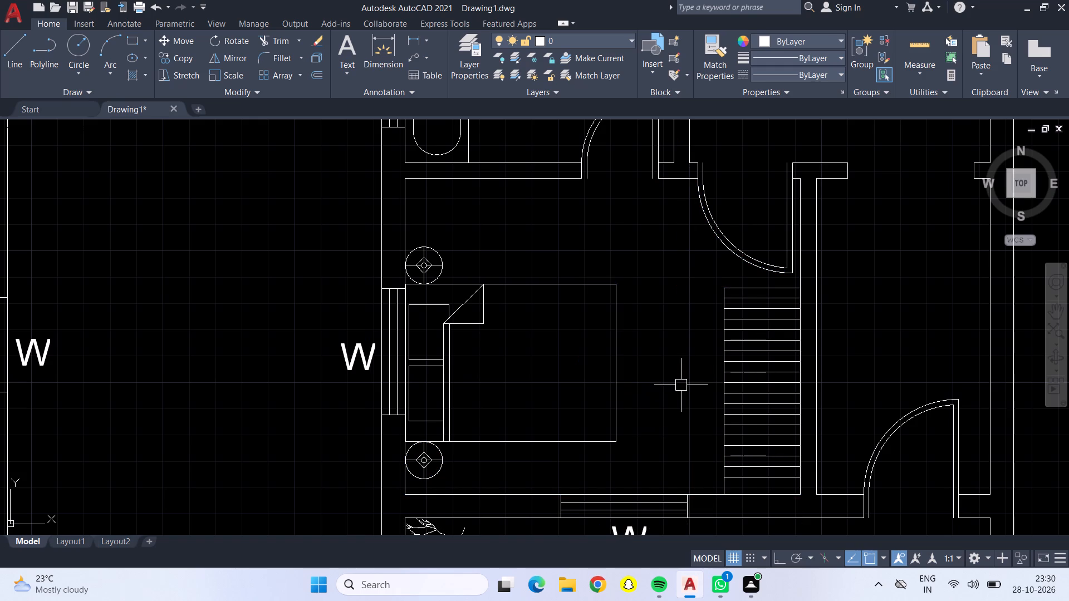
Copy the second plan's upper BED ROOM label into its lower bedroom, between the bathroom wall and the bed.
{"action": "scroll", "coordinate": [681, 384], "scroll_direction": "down", "scroll_amount": 2}
{"action": "middle_click_drag", "start_coordinate": [712, 219], "coordinate": [723, 419]}
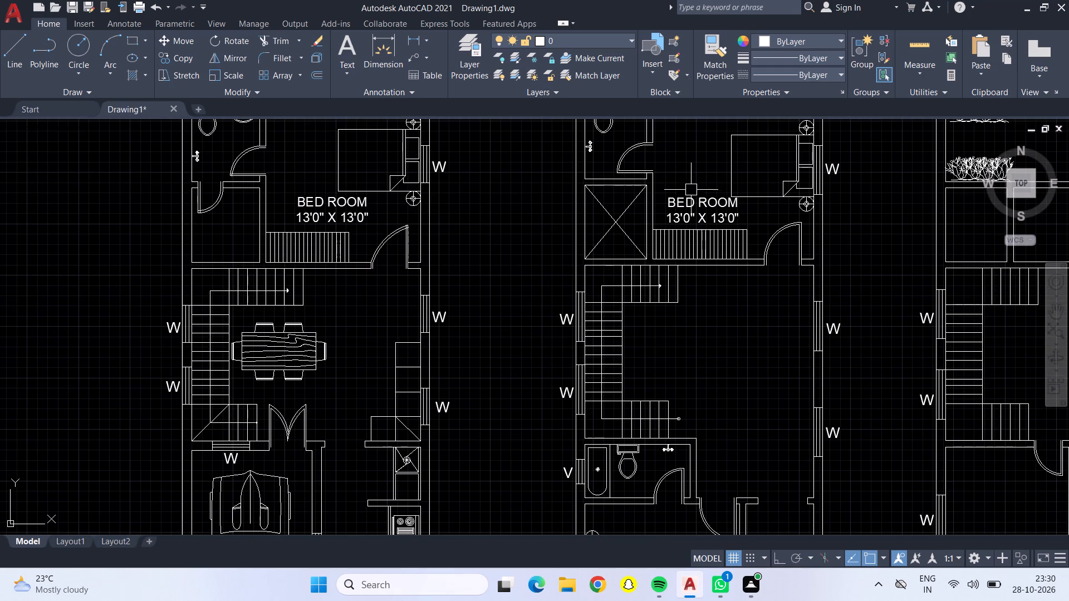
{"action": "left_click", "coordinate": [692, 200]}
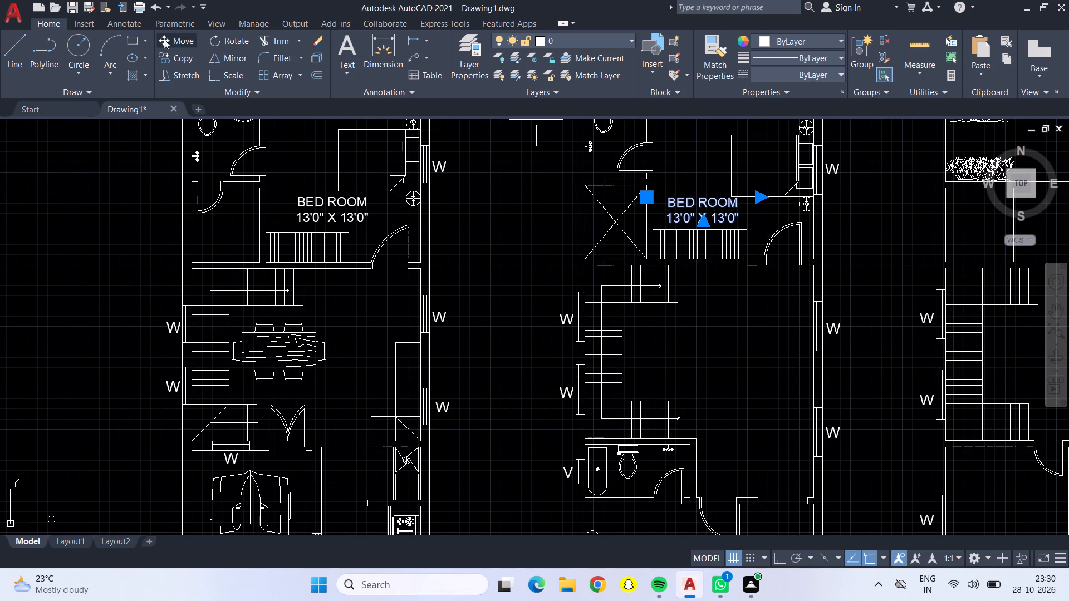
{"action": "left_click", "coordinate": [169, 52]}
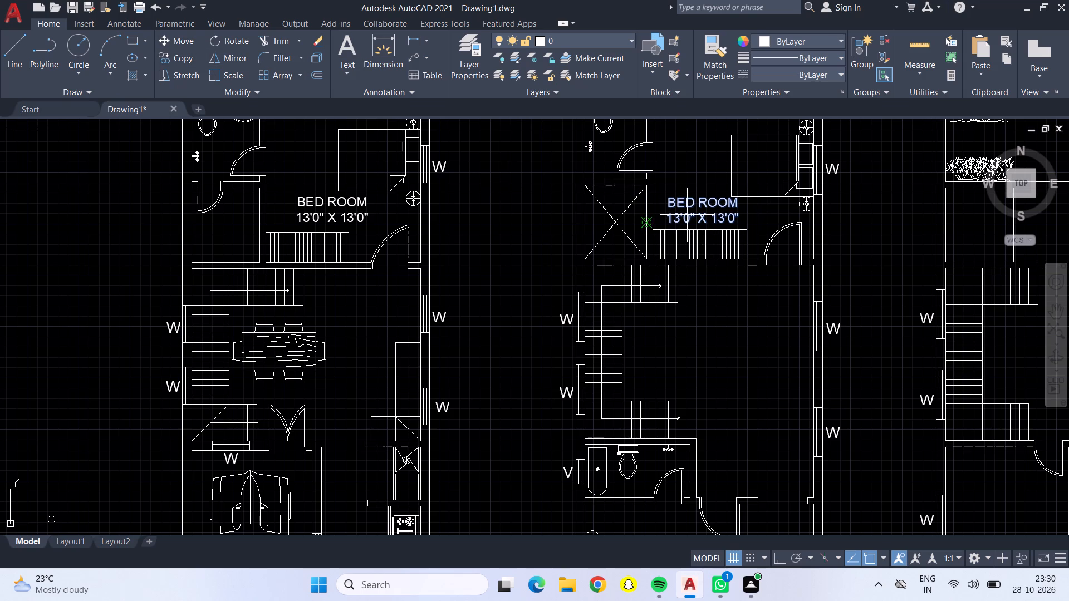
{"action": "left_click", "coordinate": [688, 215]}
{"action": "scroll", "coordinate": [687, 395], "scroll_direction": "down", "scroll_amount": 2}
{"action": "scroll", "coordinate": [653, 473], "scroll_direction": "up", "scroll_amount": 4}
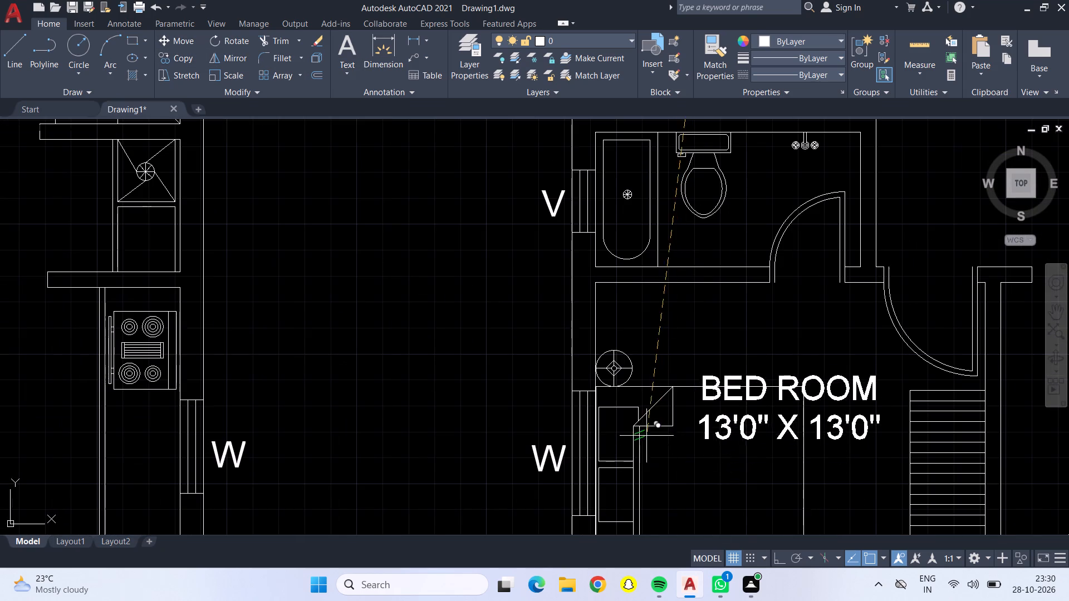
{"action": "left_click", "coordinate": [612, 363]}
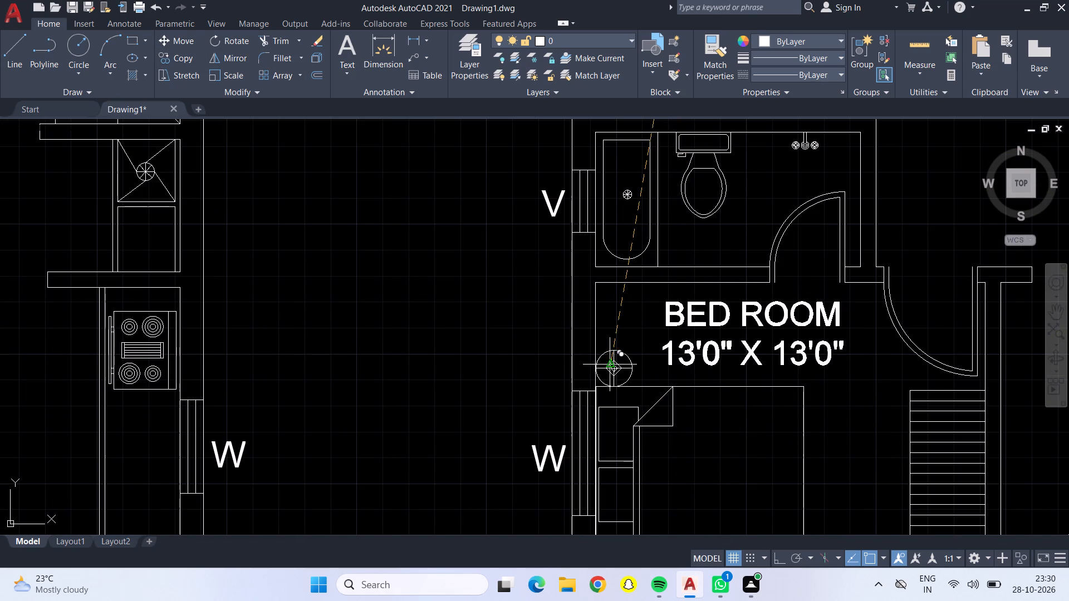
{"action": "key", "text": "Escape"}
Change the size line of the second plan's lower bedroom label to 13'0" X 12'0".
{"action": "double_click", "coordinate": [700, 344]}
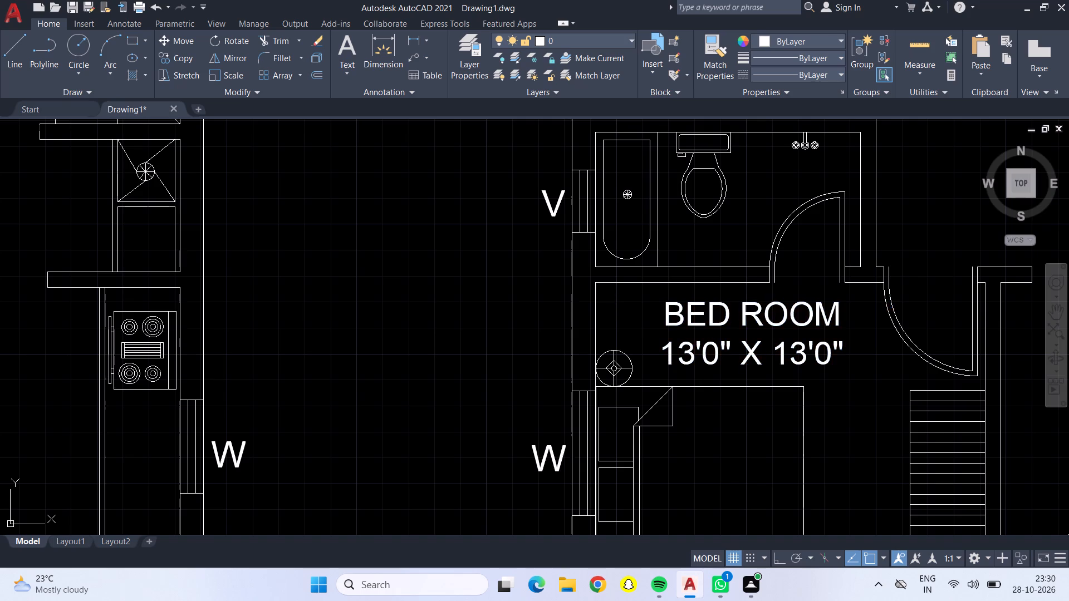
{"action": "left_click", "coordinate": [842, 362]}
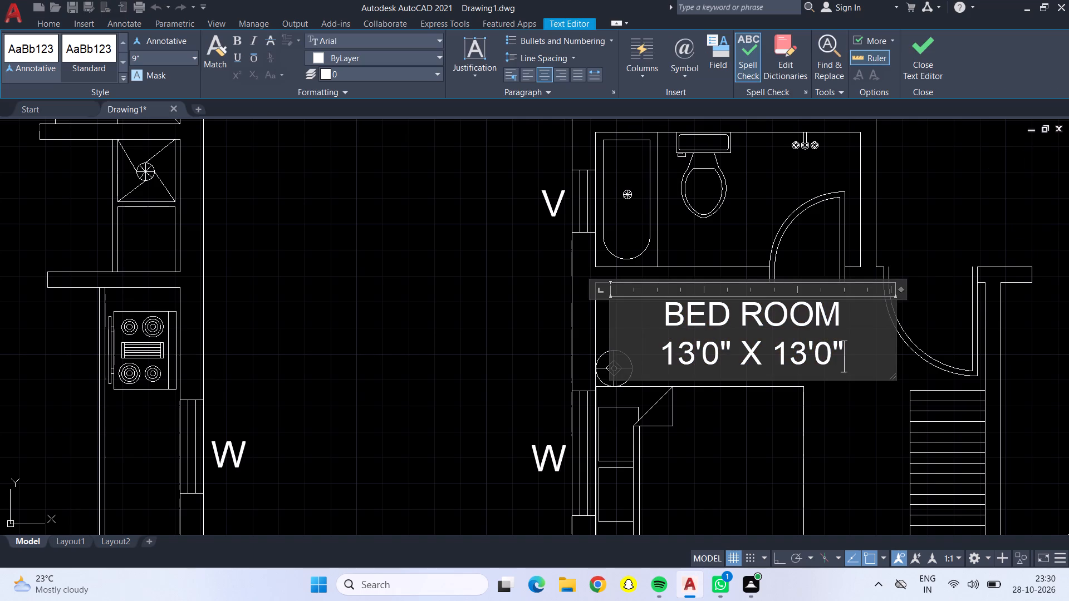
{"action": "key", "text": "BackSpace"}
{"action": "key", "text": "BackSpace"}
{"action": "key", "text": "BackSpace"}
{"action": "key", "text": "BackSpace"}
{"action": "key", "text": "BackSpace"}
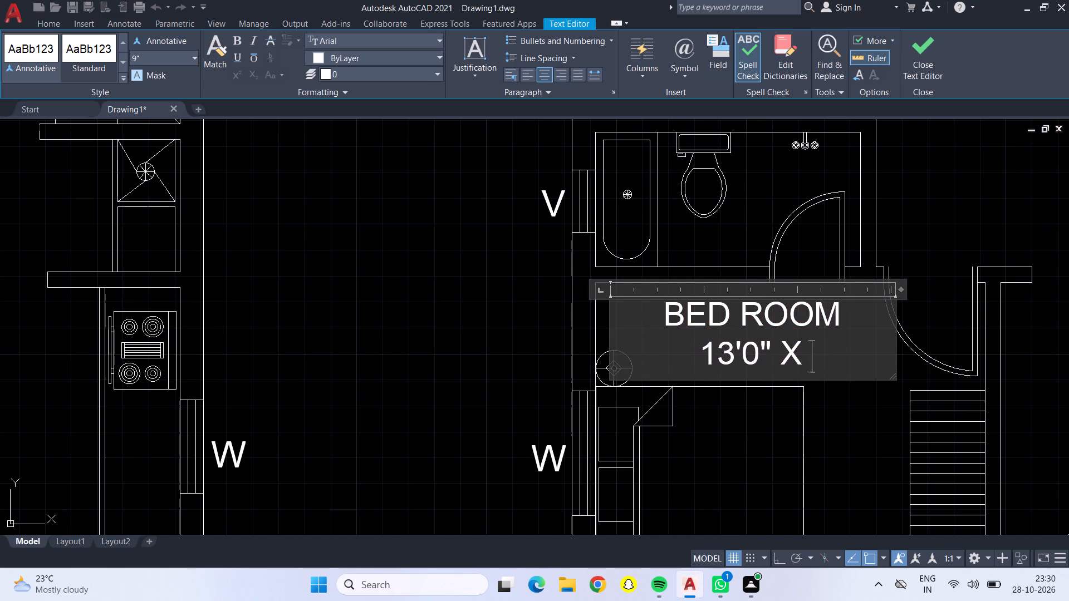
{"action": "type", "text": "12'0\""}
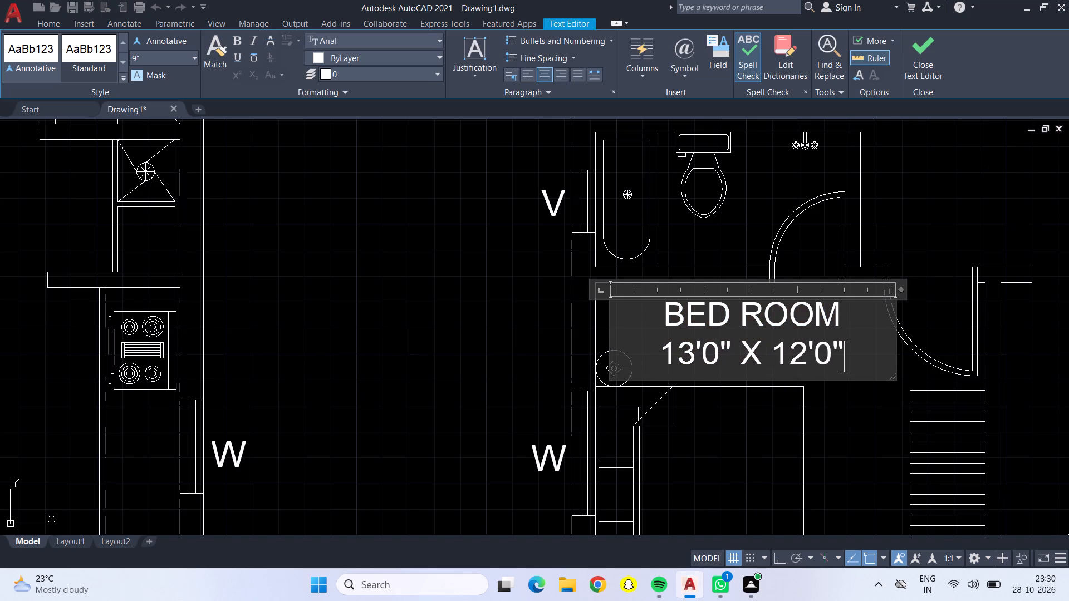
{"action": "left_click", "coordinate": [879, 442]}
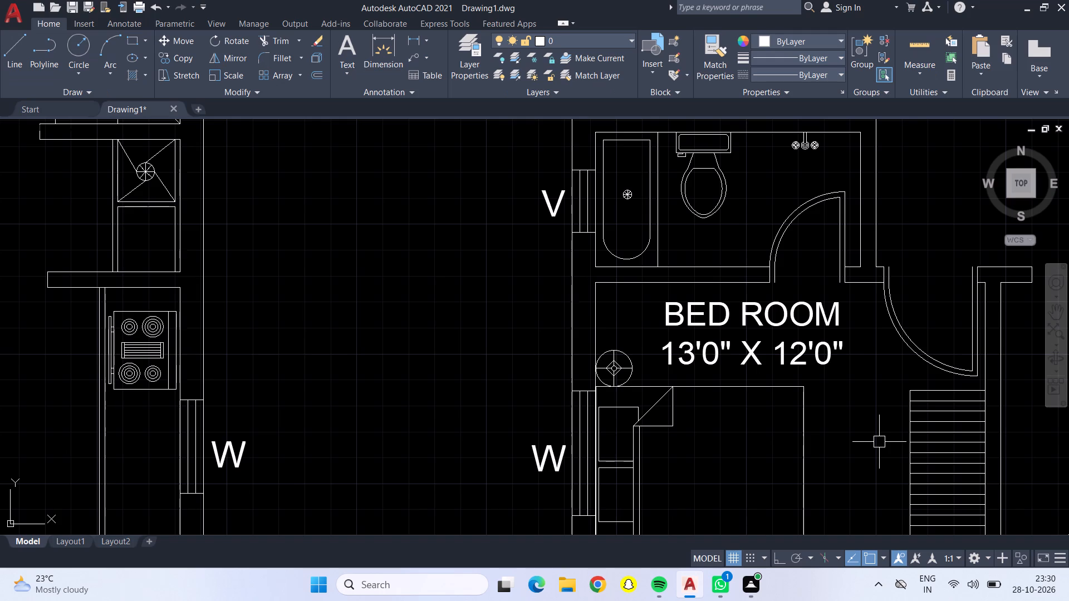
{"action": "scroll", "coordinate": [876, 455], "scroll_direction": "down", "scroll_amount": 1}
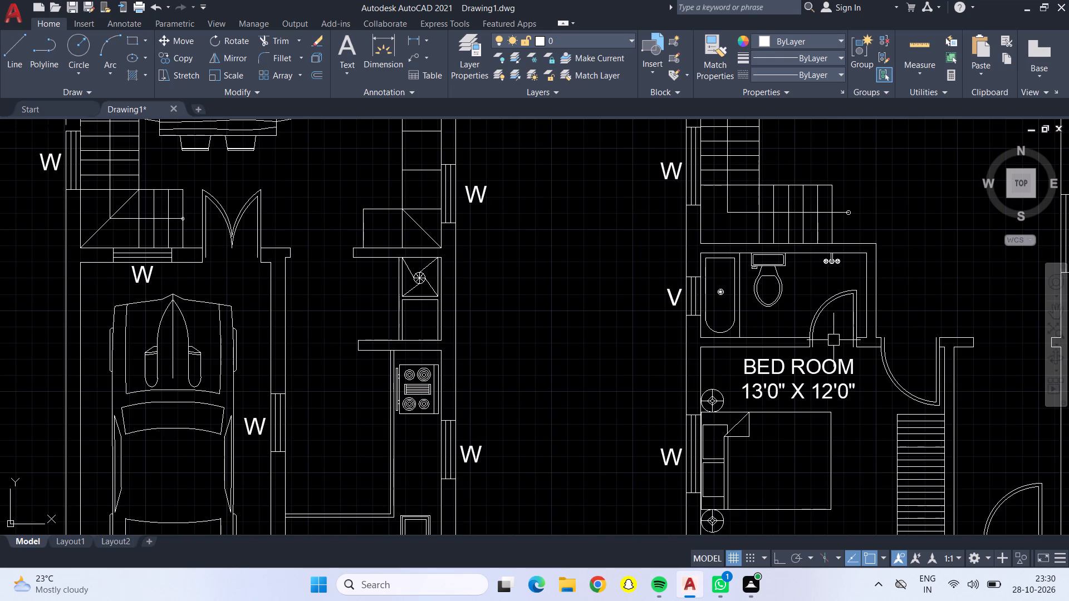
{"action": "scroll", "coordinate": [838, 317], "scroll_direction": "down", "scroll_amount": 2}
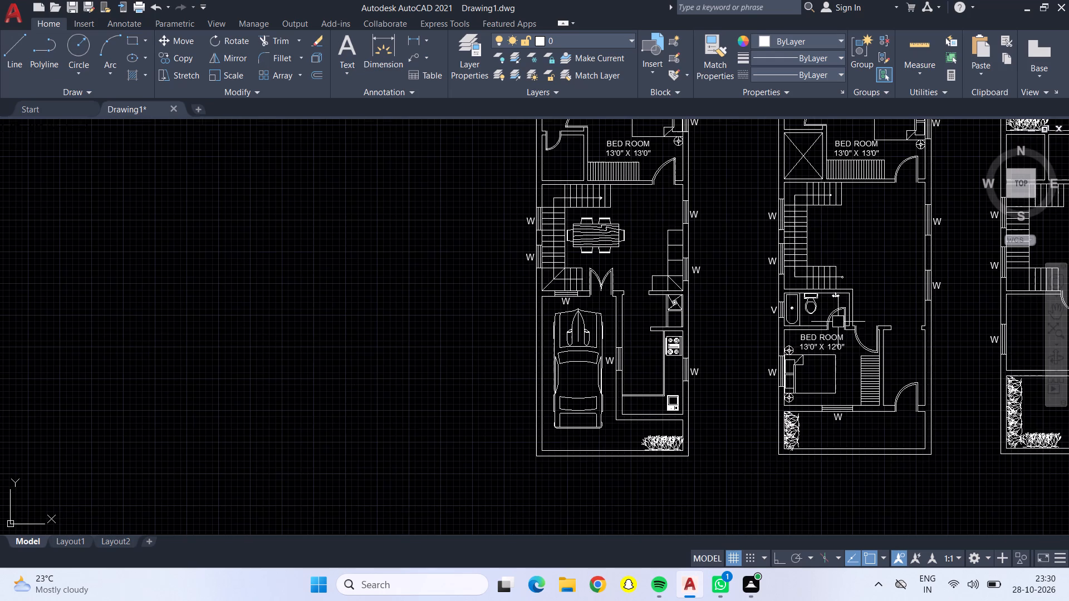
Measure the dimensions of the bathroom attached to the first plan's upper bedroom.
{"action": "middle_click_drag", "start_coordinate": [766, 265], "coordinate": [761, 408]}
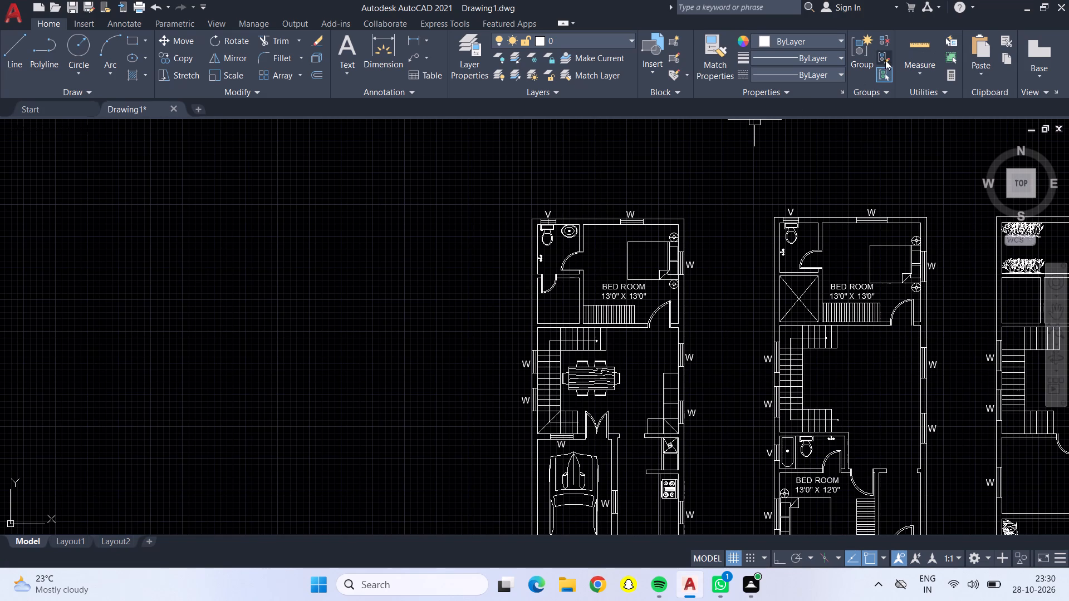
{"action": "left_click", "coordinate": [916, 43]}
{"action": "scroll", "coordinate": [550, 255], "scroll_direction": "up", "scroll_amount": 4}
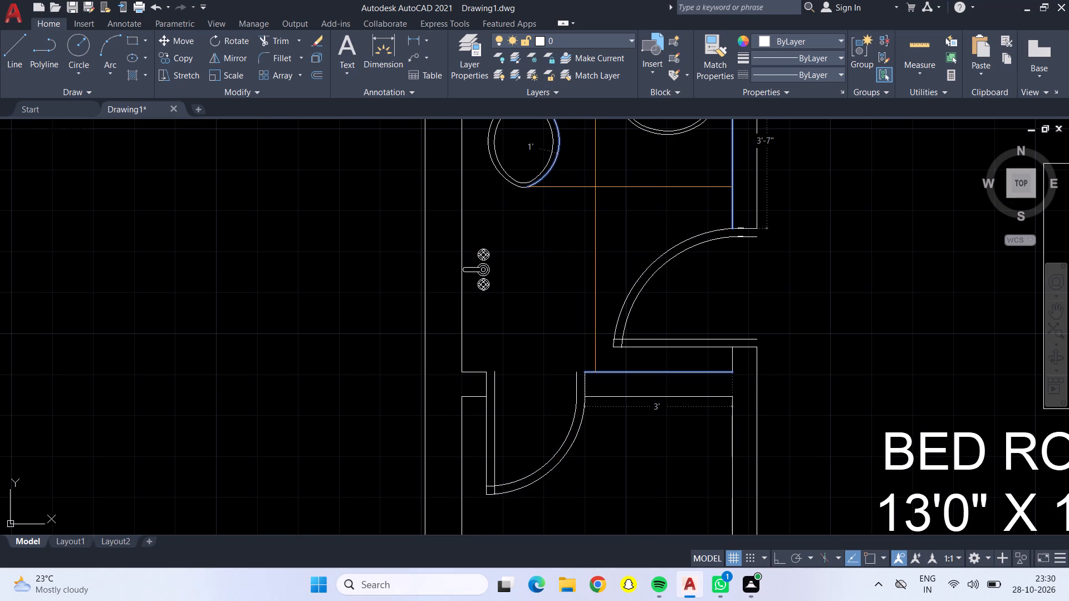
{"action": "middle_click_drag", "start_coordinate": [596, 186], "coordinate": [605, 297]}
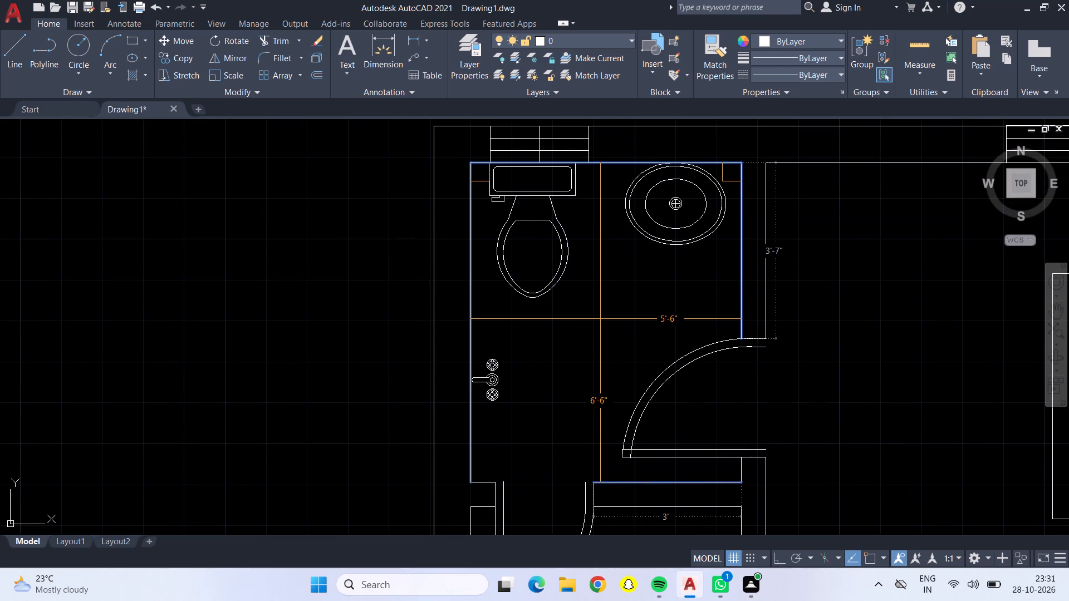
{"action": "scroll", "coordinate": [600, 319], "scroll_direction": "down", "scroll_amount": 3}
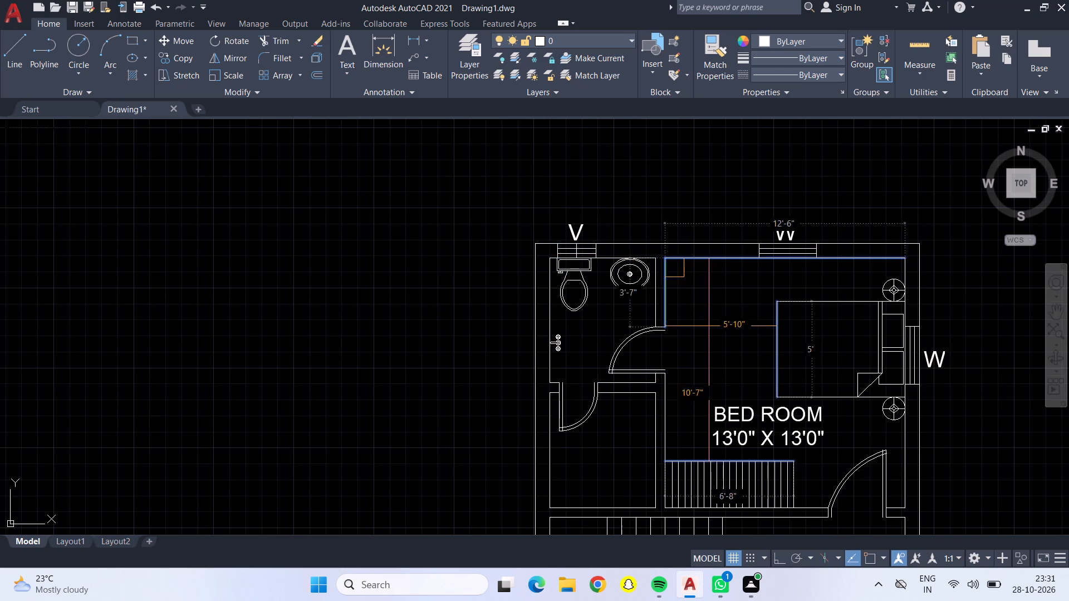
Measure the second plan's upper bathroom and the small enclosed space above the third plan's staircase.
{"action": "middle_click_drag", "start_coordinate": [721, 327], "coordinate": [610, 322]}
{"action": "scroll", "coordinate": [787, 307], "scroll_direction": "down", "scroll_amount": 2}
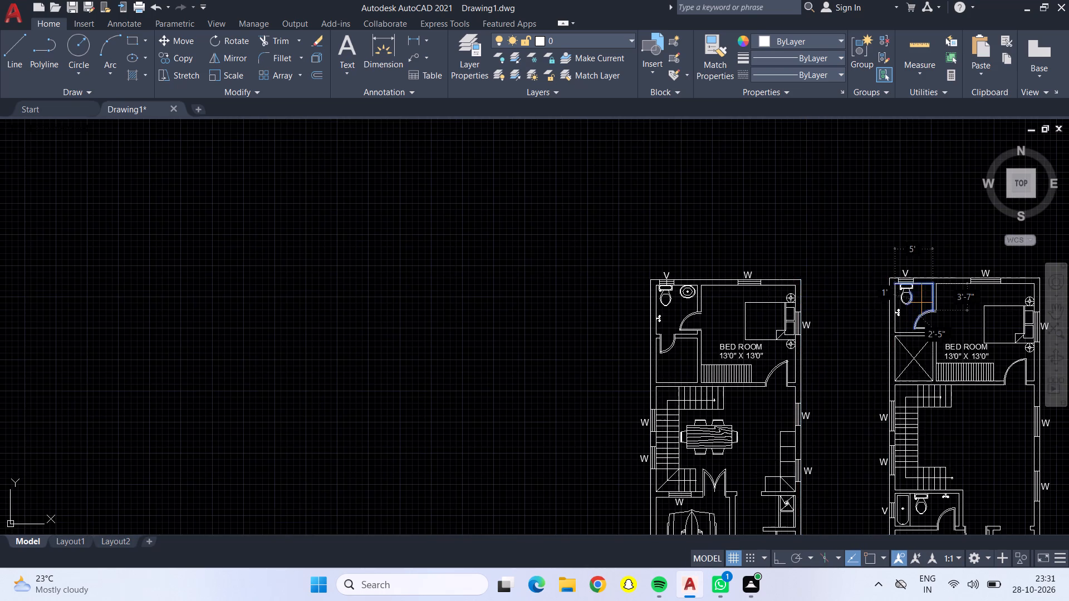
{"action": "scroll", "coordinate": [921, 303], "scroll_direction": "up", "scroll_amount": 4}
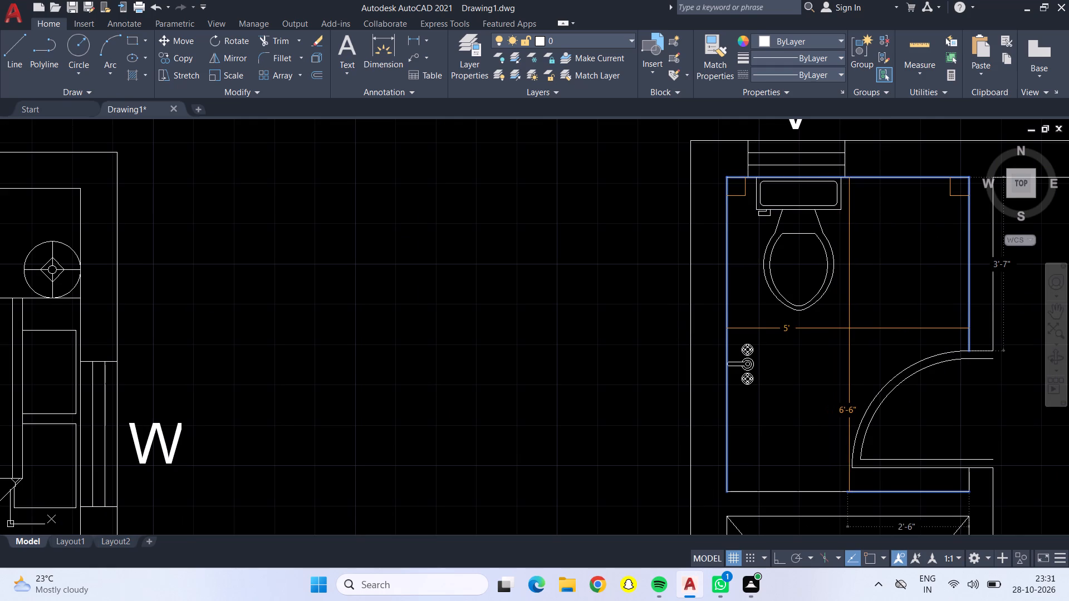
{"action": "scroll", "coordinate": [851, 328], "scroll_direction": "down", "scroll_amount": 2}
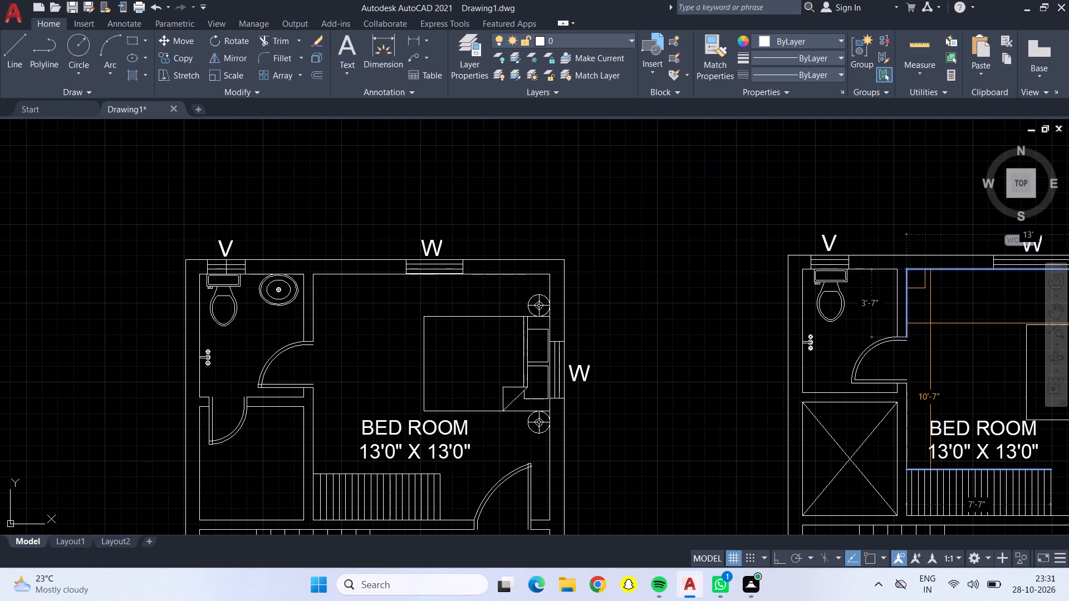
{"action": "middle_click_drag", "start_coordinate": [935, 323], "coordinate": [640, 294]}
{"action": "scroll", "coordinate": [640, 294], "scroll_direction": "down", "scroll_amount": 2}
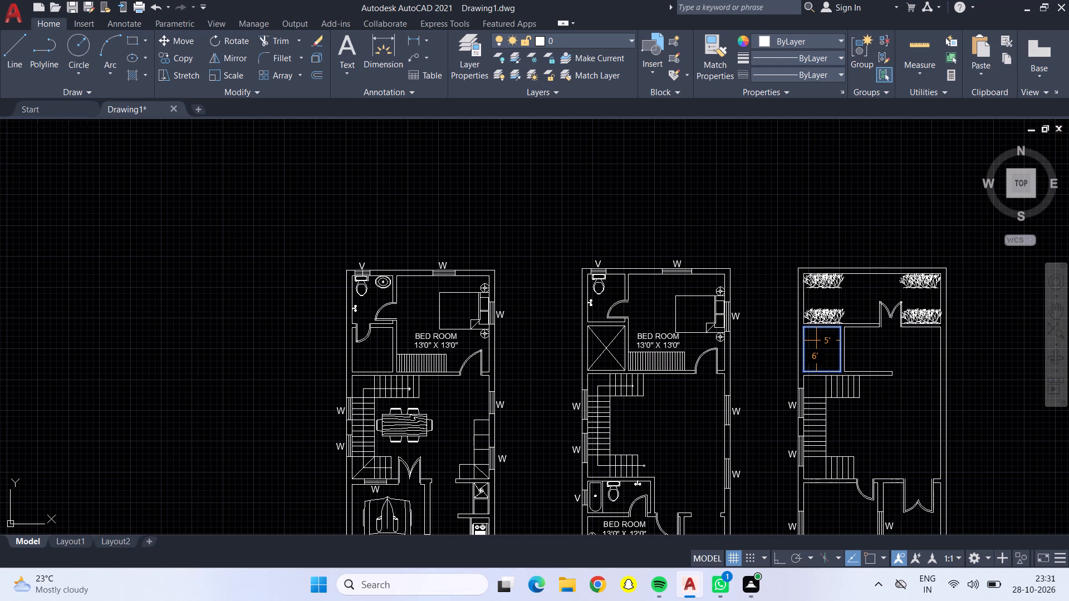
{"action": "key", "text": "Escape"}
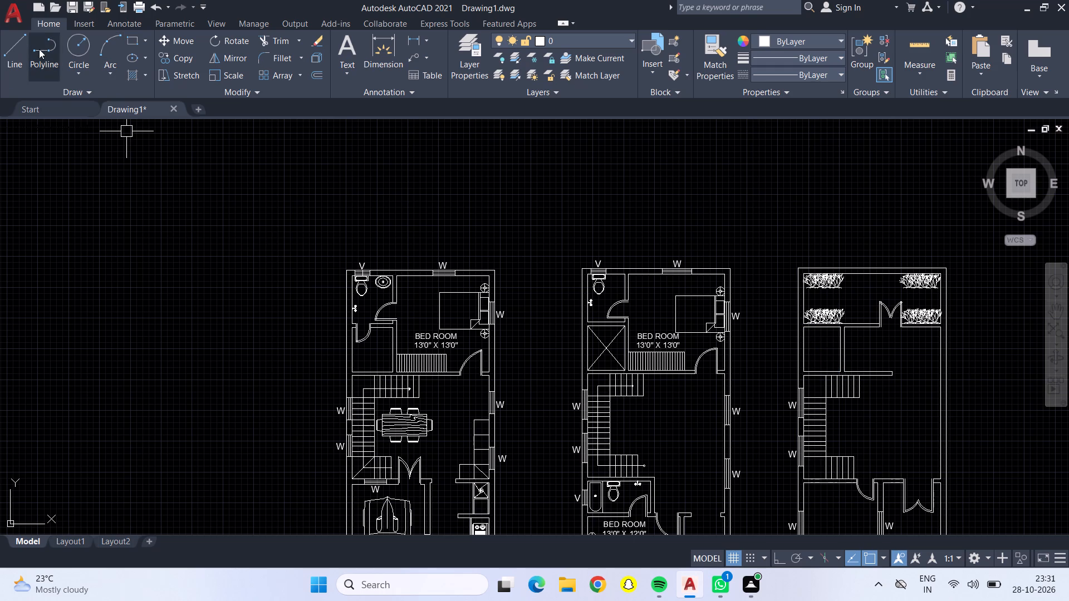
Draw two crossing diagonal lines corner to corner in the small enclosed space above the third plan's staircase.
{"action": "left_click_drag", "start_coordinate": [9, 49], "coordinate": [21, 65]}
{"action": "middle_click_drag", "start_coordinate": [830, 354], "coordinate": [587, 356]}
{"action": "scroll", "coordinate": [587, 356], "scroll_direction": "up", "scroll_amount": 4}
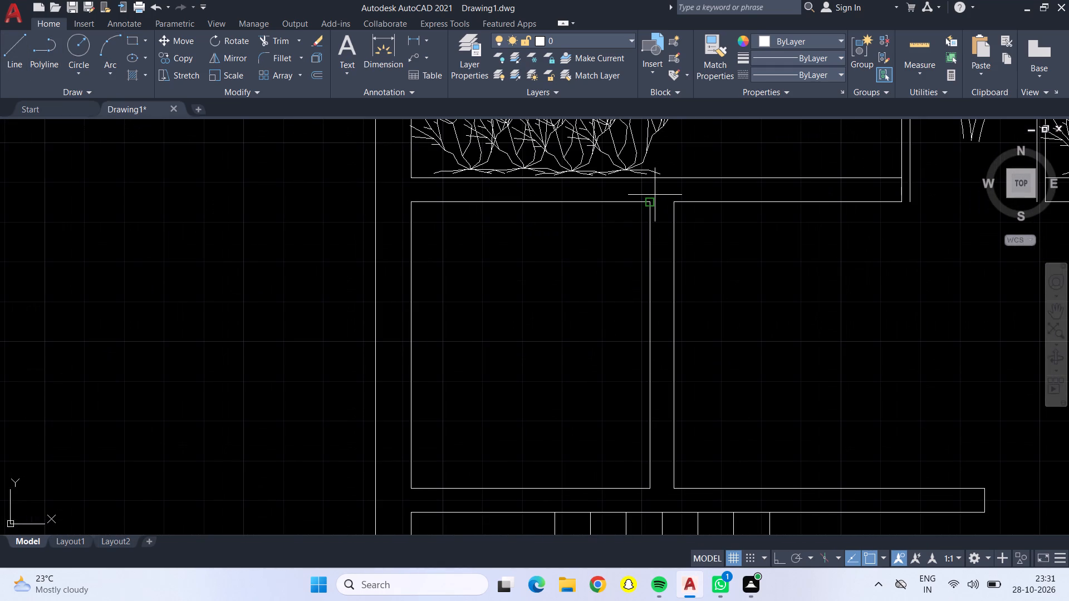
{"action": "left_click", "coordinate": [650, 203]}
{"action": "left_click", "coordinate": [408, 488]}
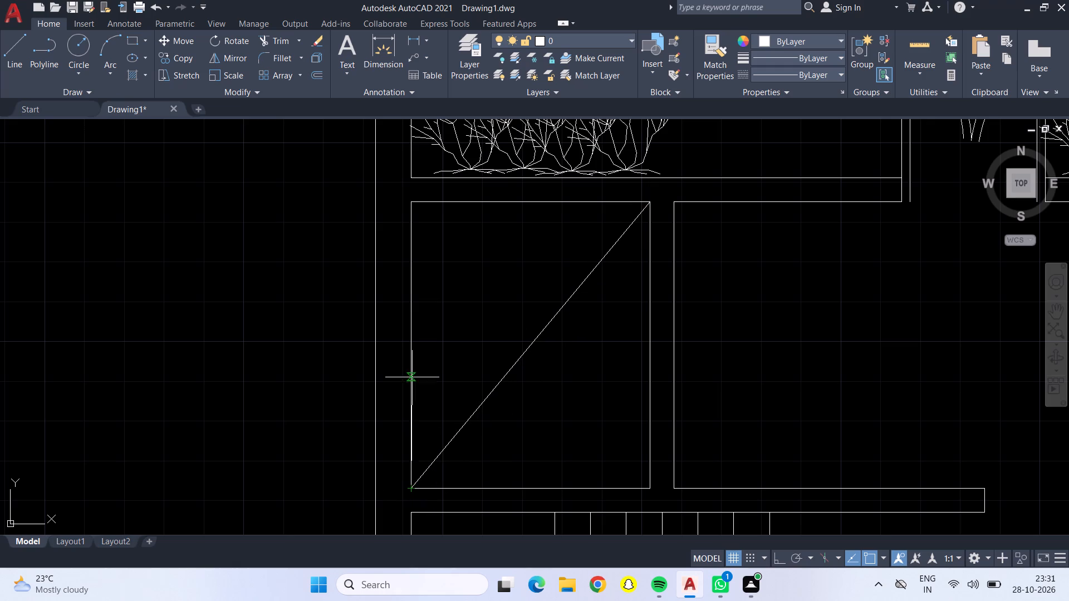
{"action": "left_click", "coordinate": [413, 204]}
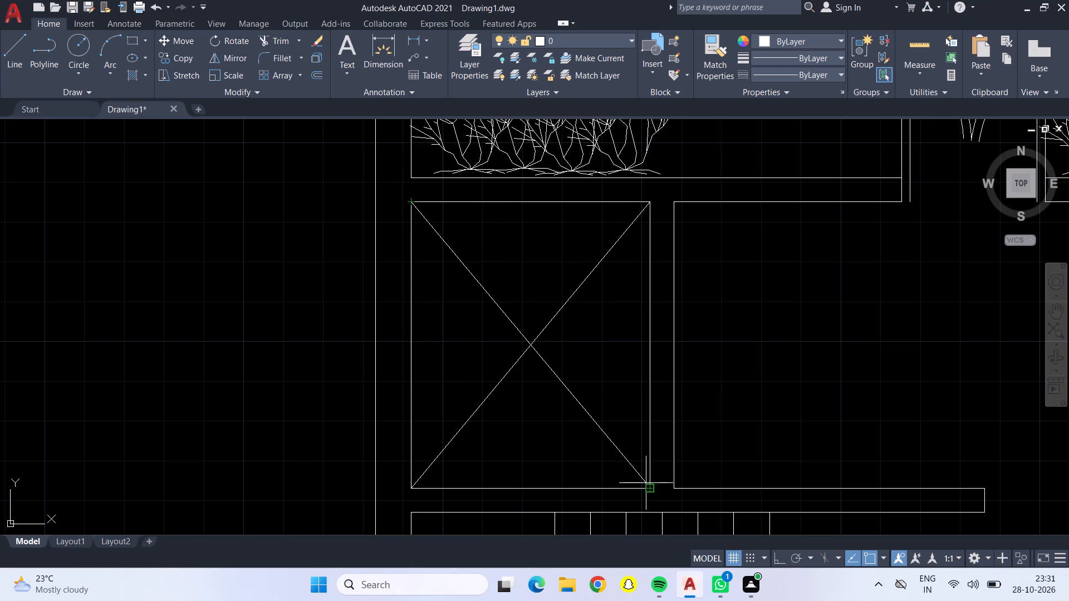
{"action": "left_click", "coordinate": [649, 486]}
{"action": "key", "text": "Escape"}
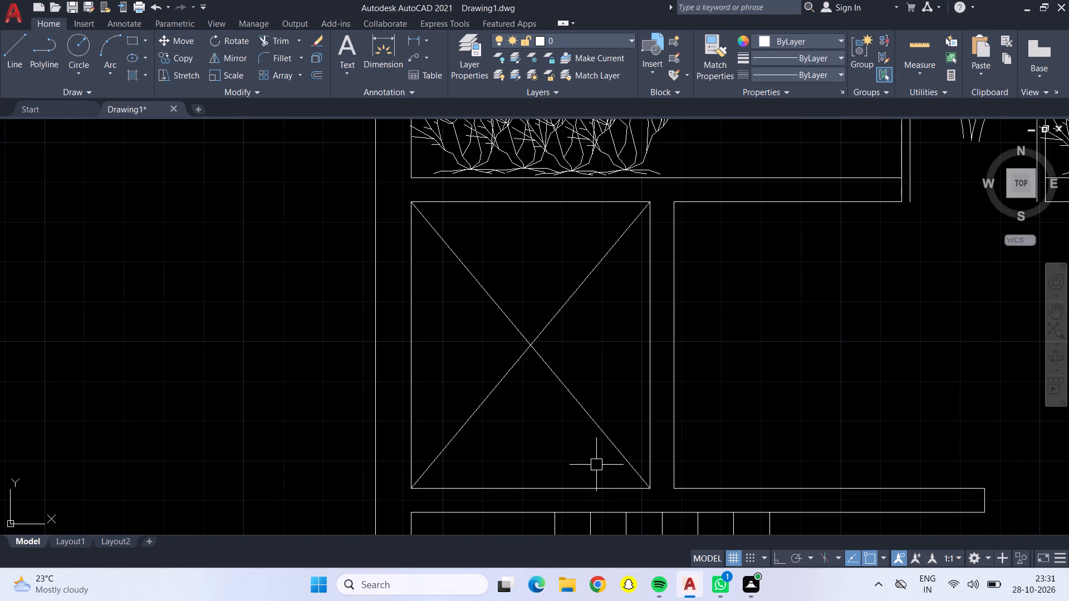
{"action": "scroll", "coordinate": [595, 461], "scroll_direction": "down", "scroll_amount": 4}
{"action": "middle_click_drag", "start_coordinate": [548, 435], "coordinate": [499, 227]}
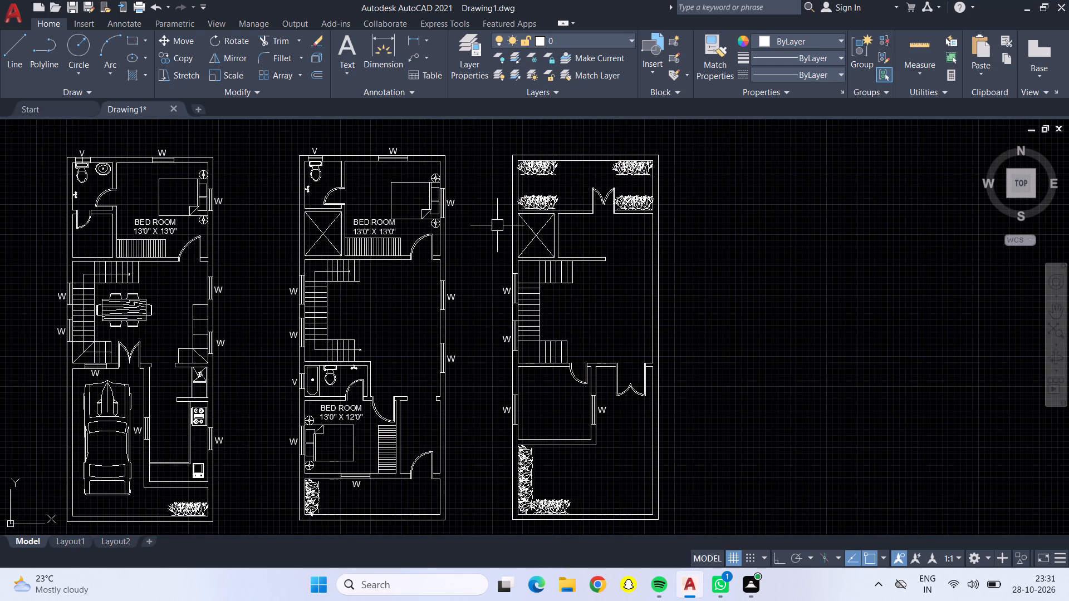
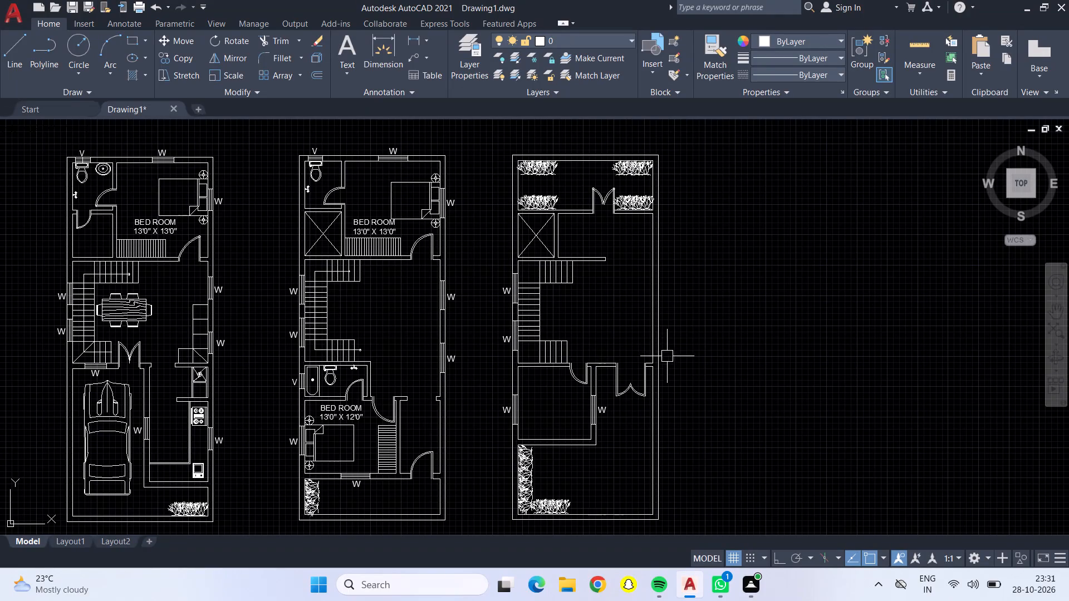
Measure the dimensions of the small room below the third plan's staircase.
{"action": "left_click", "coordinate": [931, 48]}
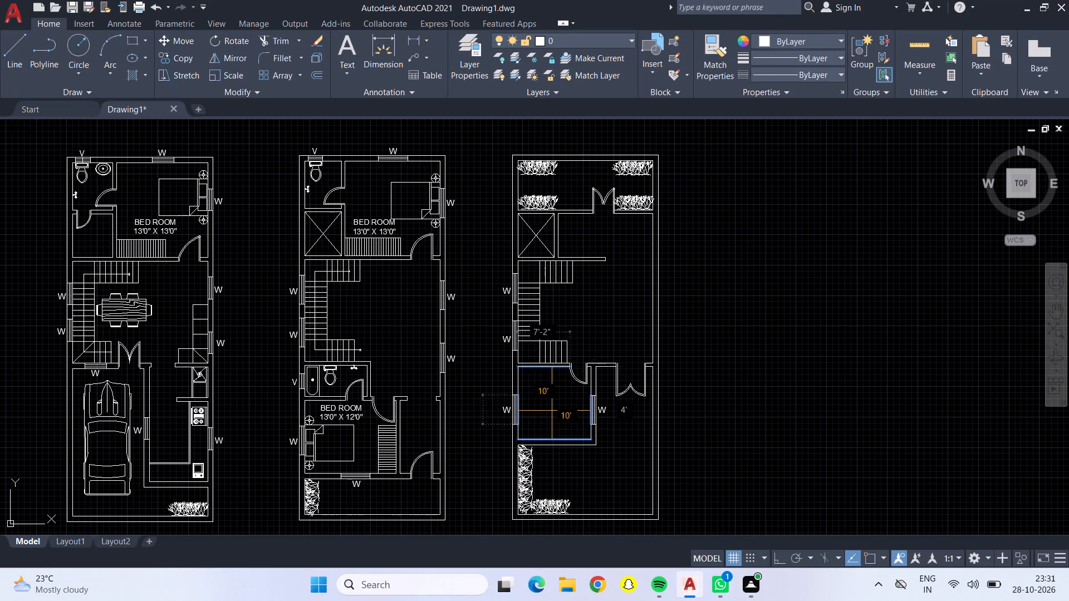
{"action": "key", "text": "Escape"}
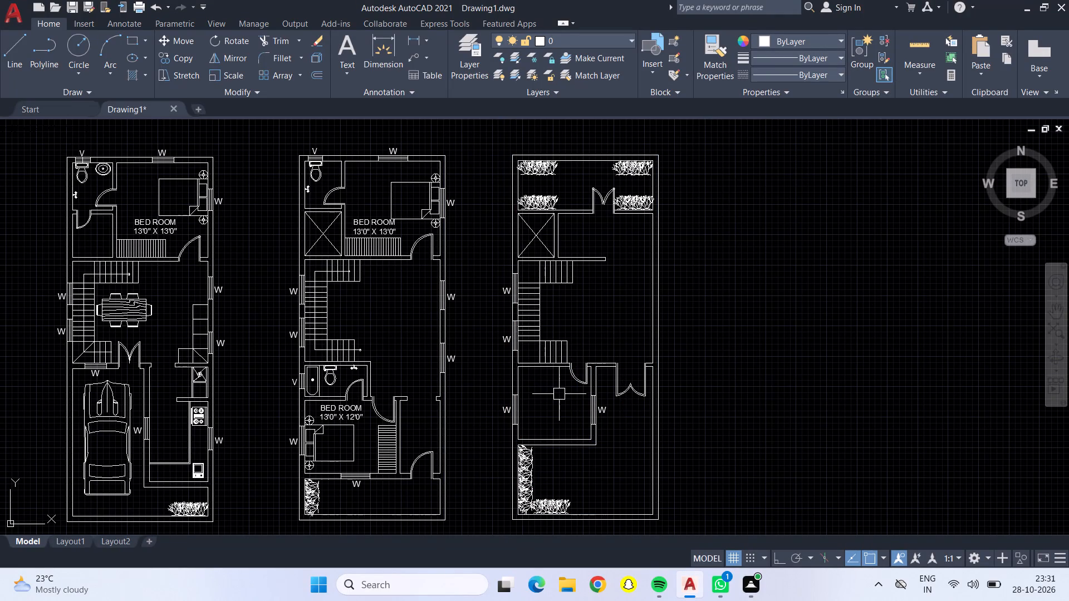
Browse the DesignCenter sample drawings for furniture and open the blocks of Home - Space Planner.dwg.
{"action": "key", "text": "ctrl+2"}
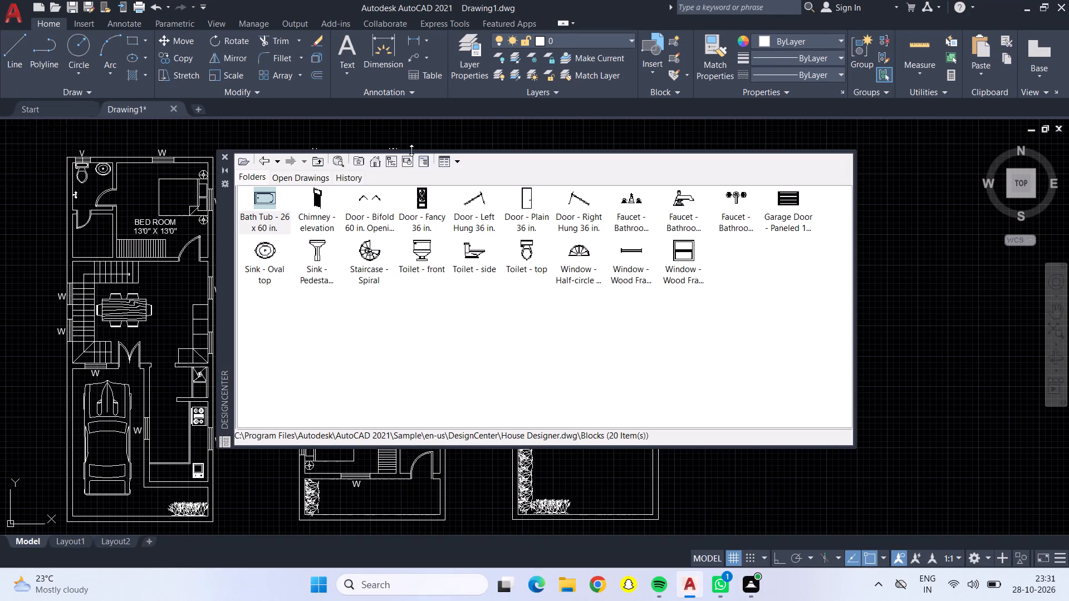
{"action": "left_click", "coordinate": [265, 157]}
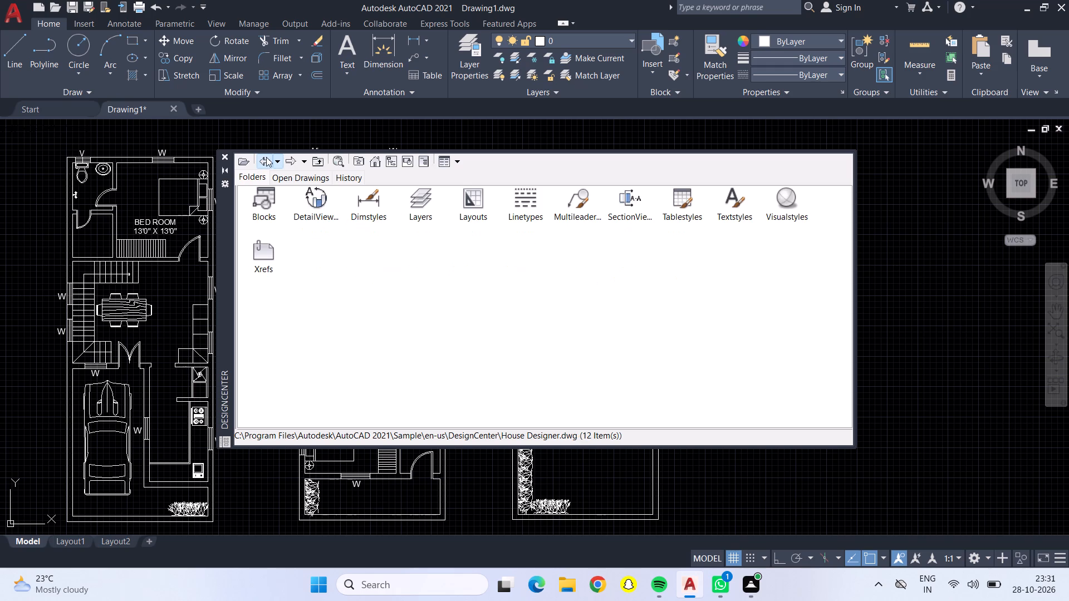
{"action": "left_click", "coordinate": [266, 157]}
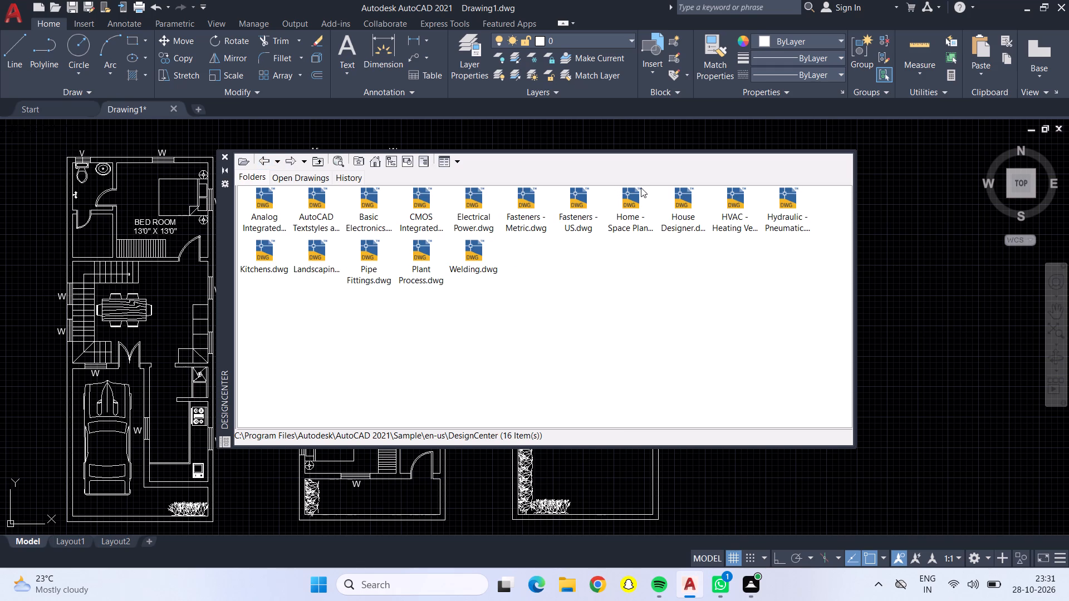
{"action": "left_click", "coordinate": [685, 202]}
{"action": "left_click", "coordinate": [681, 202]}
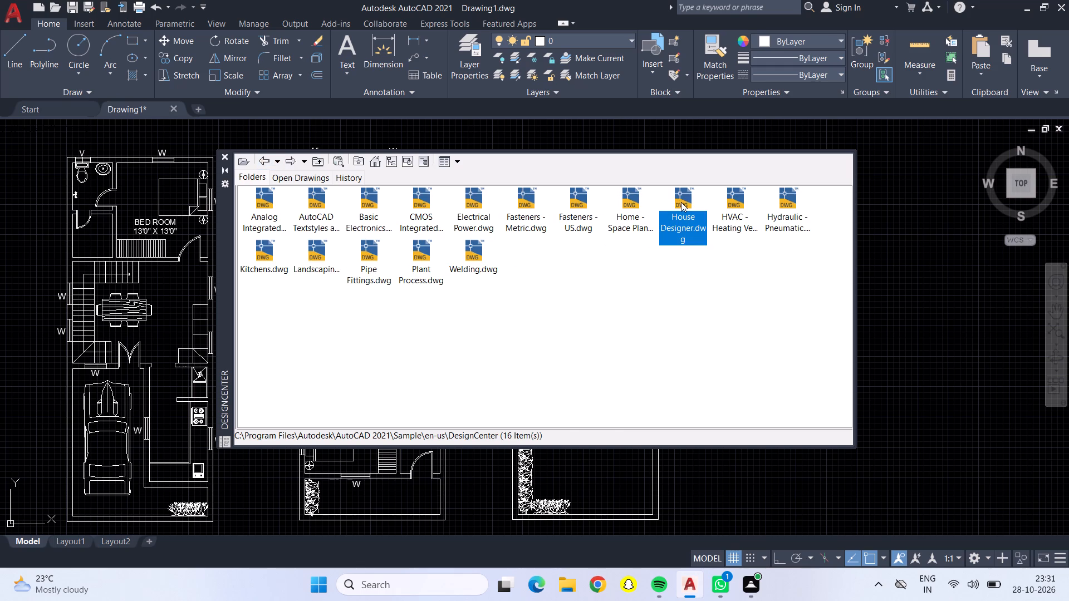
{"action": "double_click", "coordinate": [679, 202]}
{"action": "double_click", "coordinate": [264, 206]}
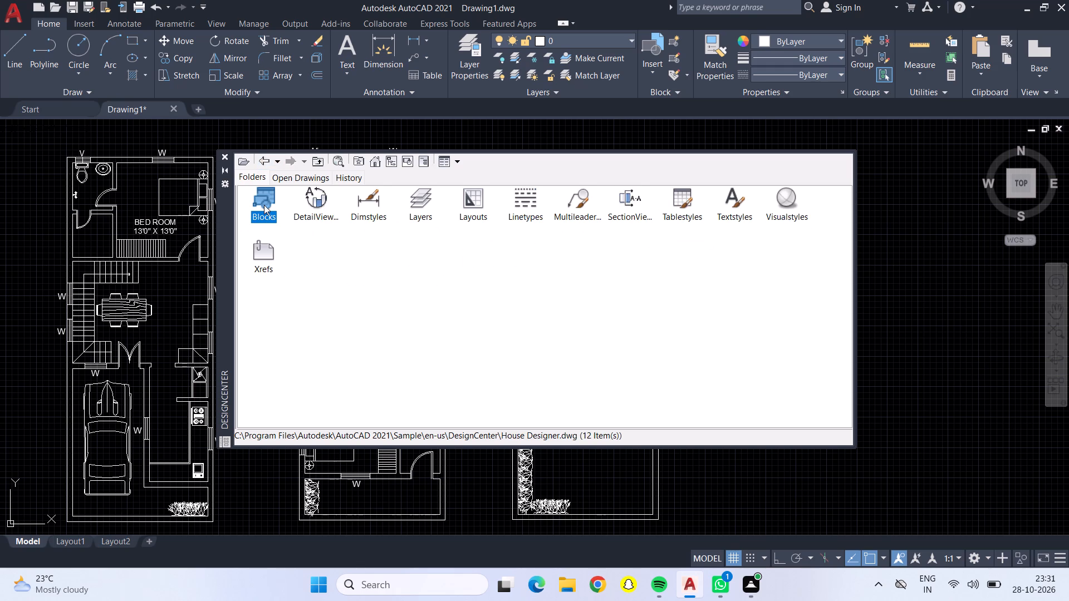
{"action": "double_click", "coordinate": [264, 205]}
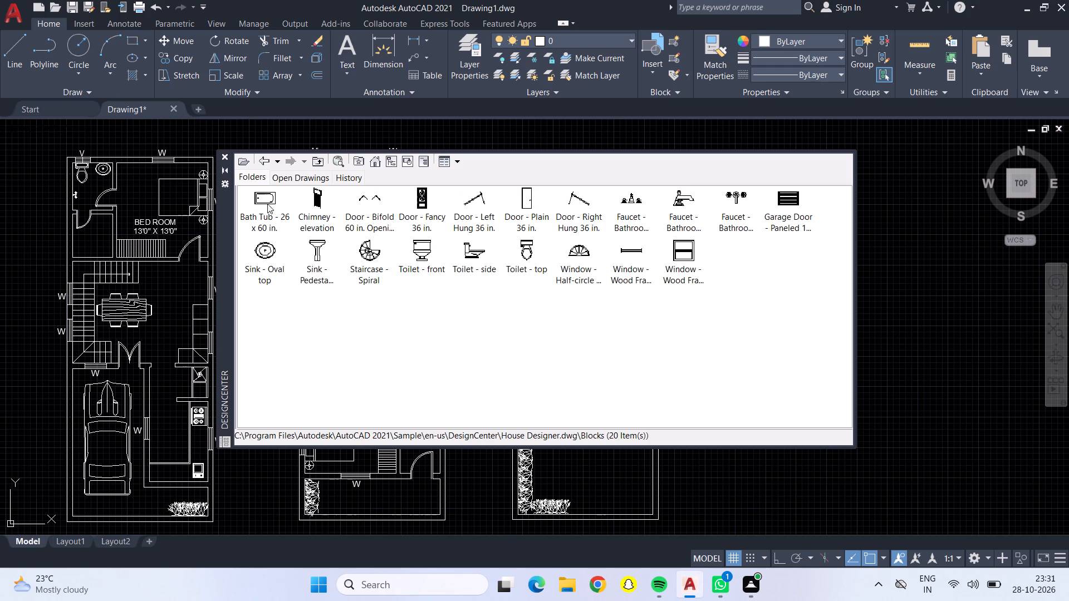
{"action": "left_click", "coordinate": [264, 160]}
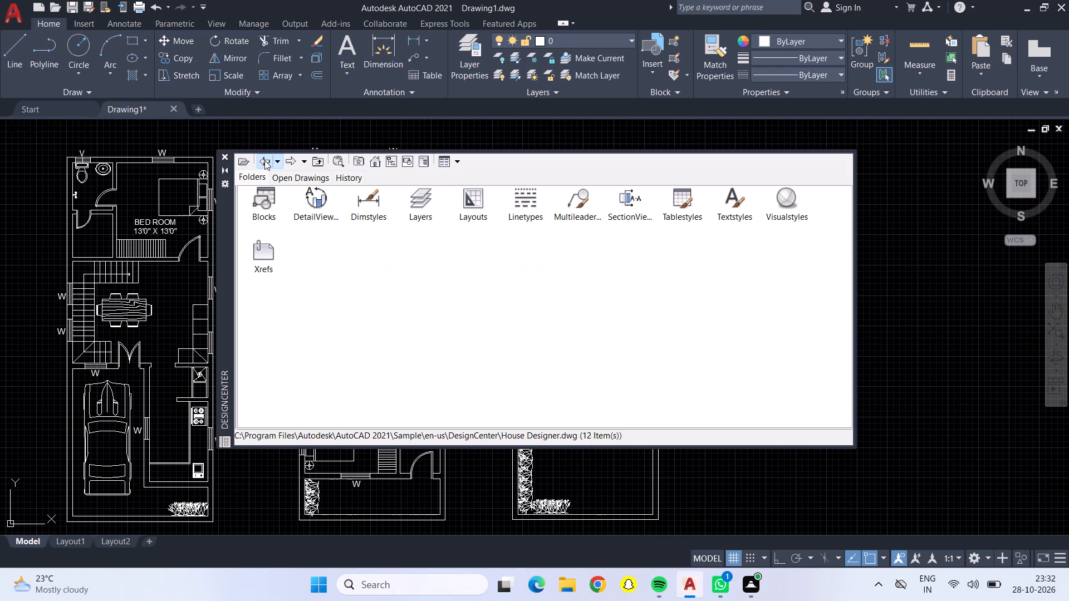
{"action": "left_click", "coordinate": [264, 158]}
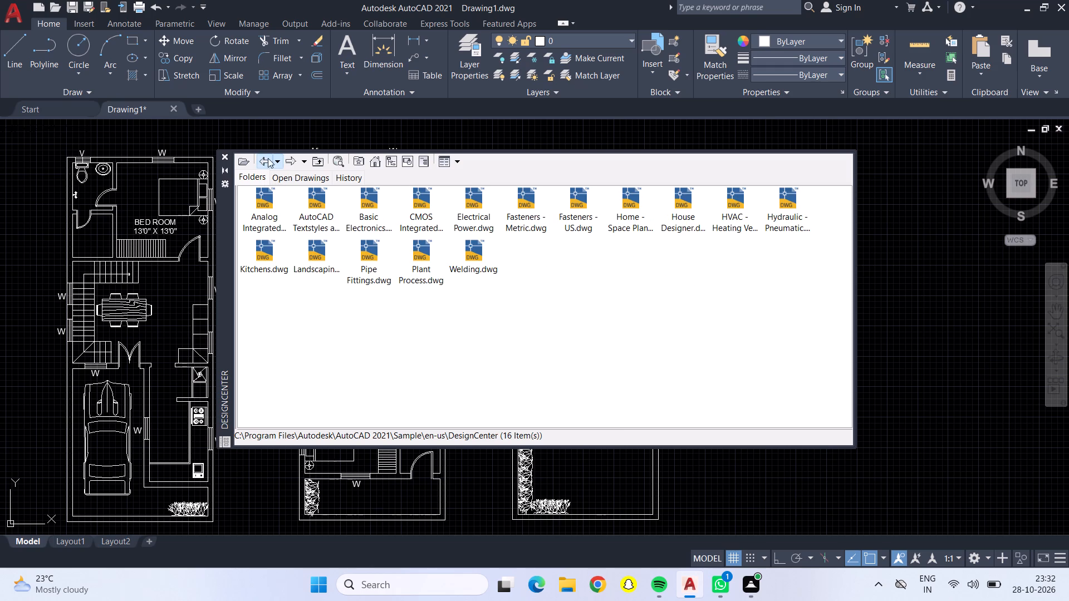
{"action": "left_click", "coordinate": [626, 195]}
{"action": "left_click", "coordinate": [627, 192]}
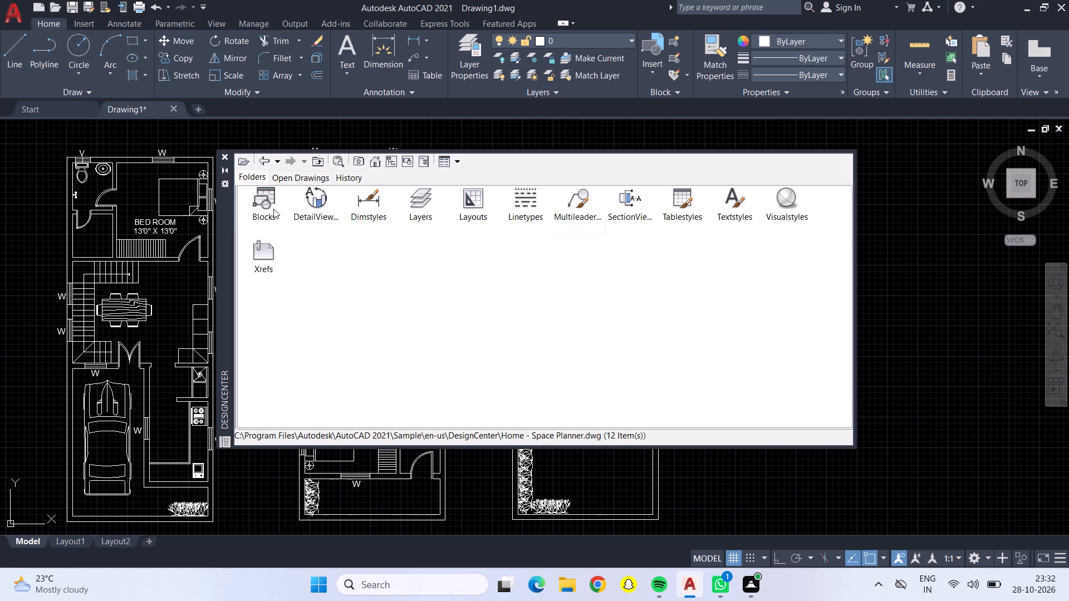
{"action": "double_click", "coordinate": [269, 203]}
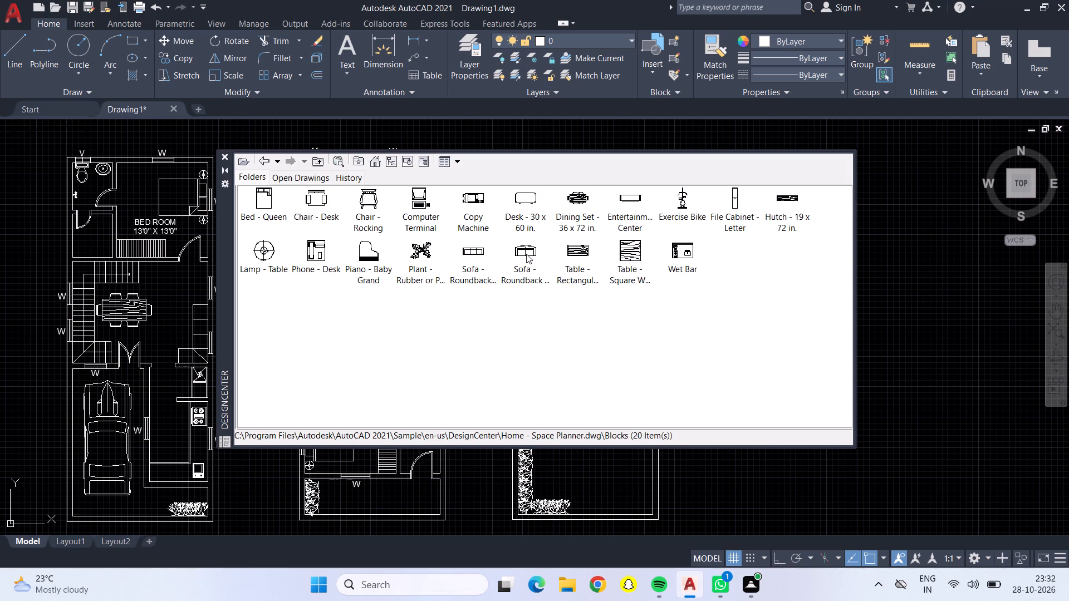
Insert two Sofa - Roundback 7 ft. blocks with a 60 x 30 in. rectangular woodgrain table between them in the empty space beside the third plan.
{"action": "left_click_drag", "start_coordinate": [472, 249], "coordinate": [666, 259]}
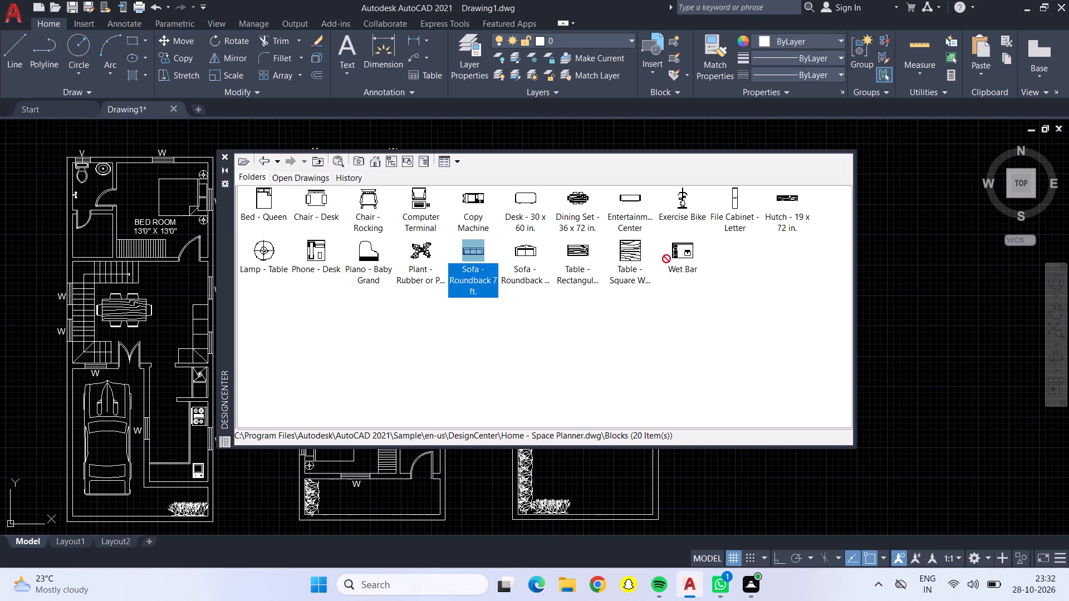
{"action": "left_click_drag", "start_coordinate": [666, 259], "coordinate": [921, 238]}
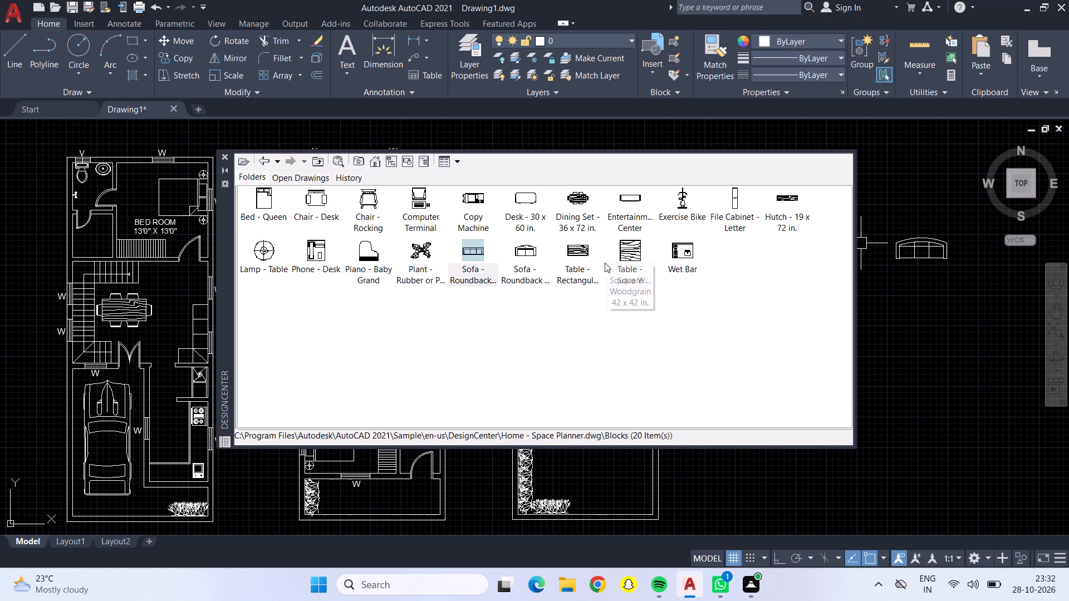
{"action": "left_click_drag", "start_coordinate": [575, 253], "coordinate": [885, 297]}
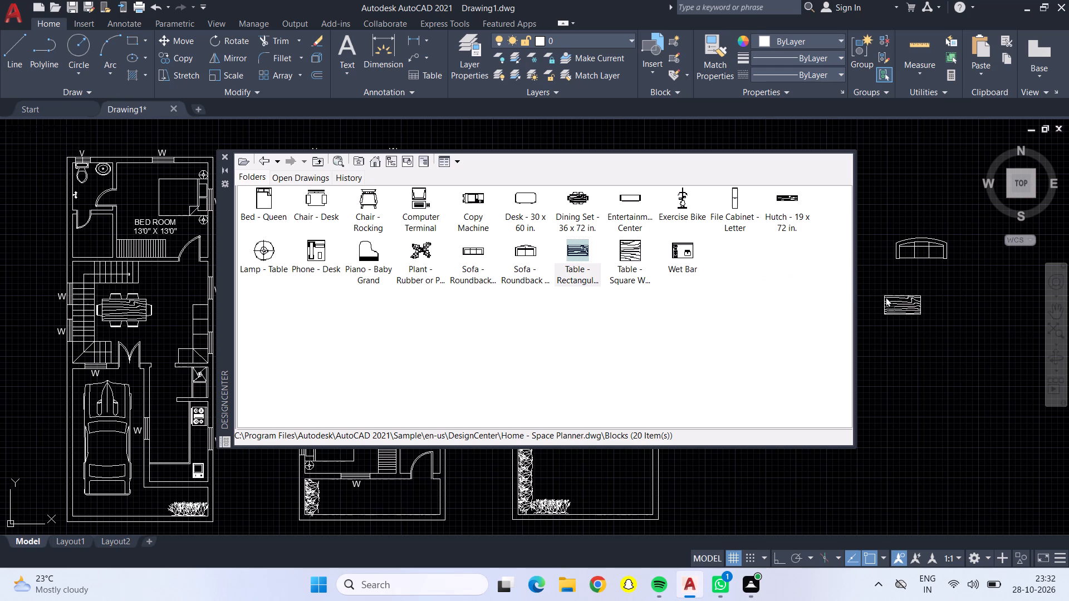
{"action": "left_click_drag", "start_coordinate": [885, 297], "coordinate": [905, 268]}
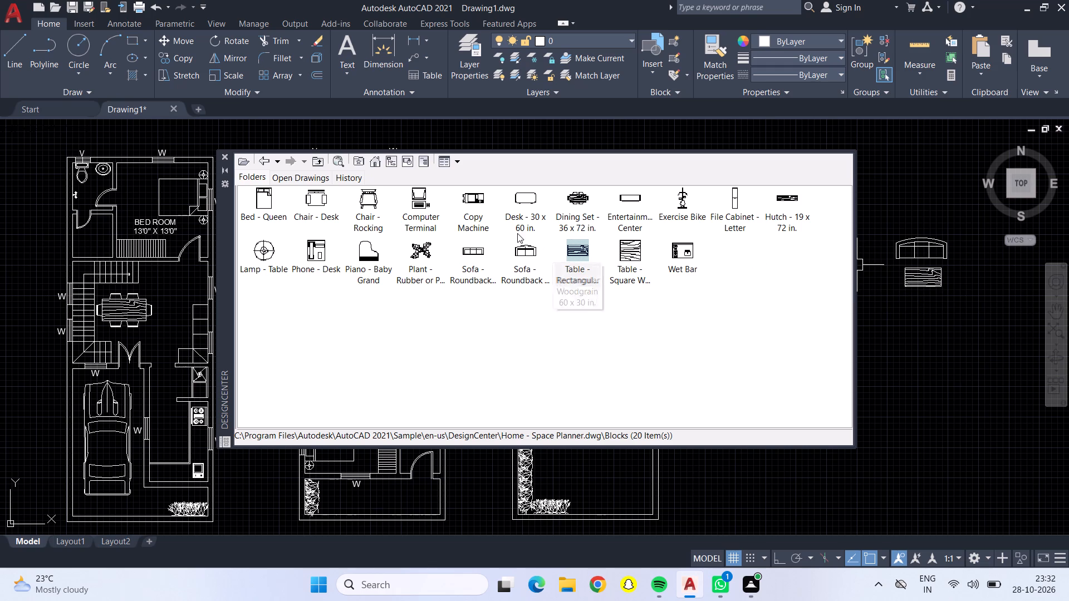
{"action": "left_click_drag", "start_coordinate": [464, 262], "coordinate": [926, 317]}
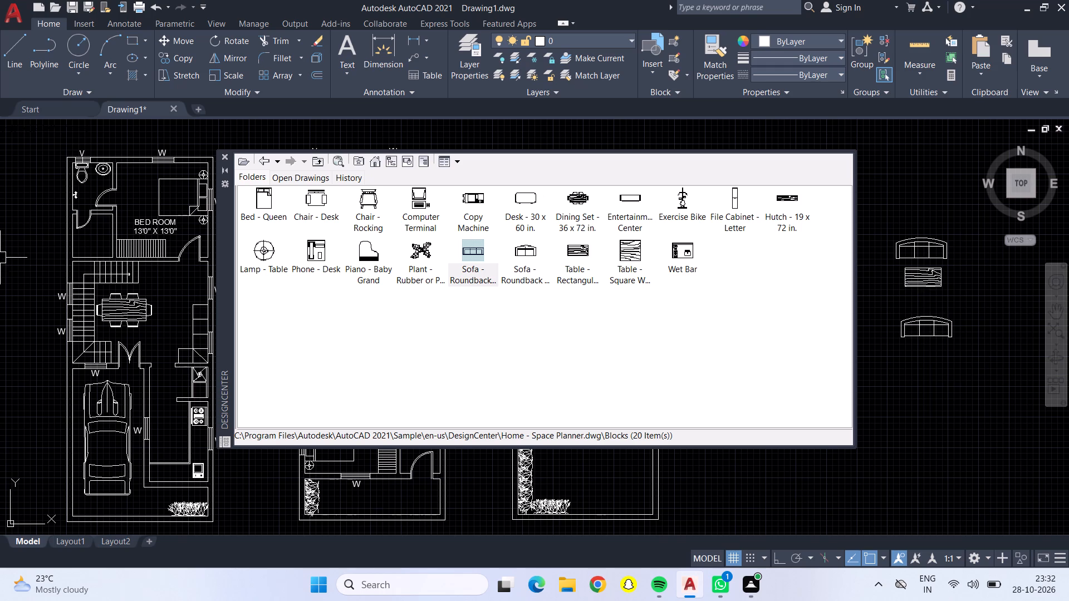
{"action": "left_click", "coordinate": [227, 155]}
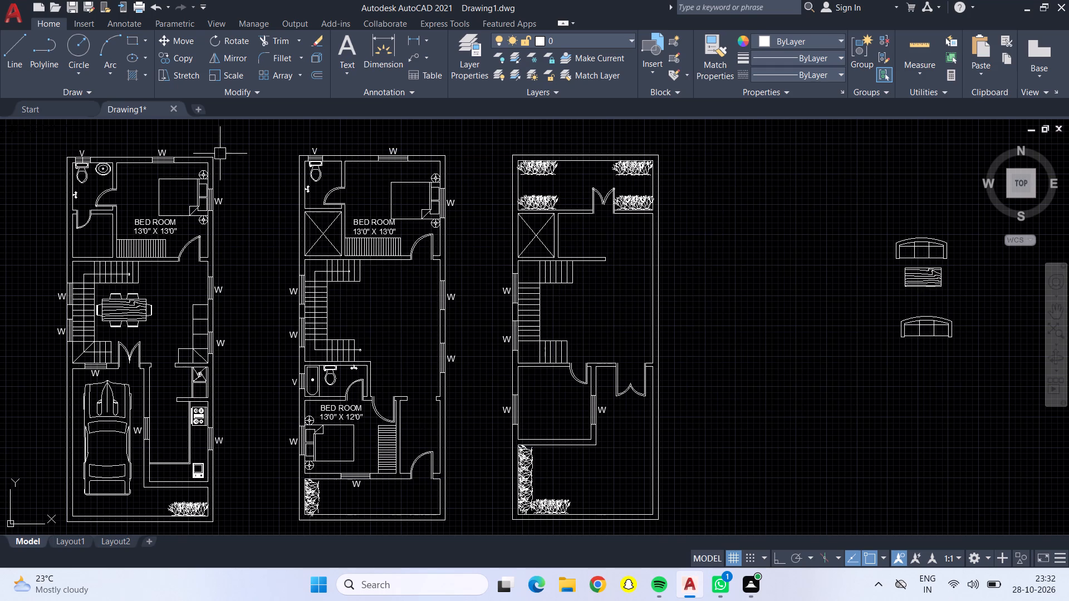
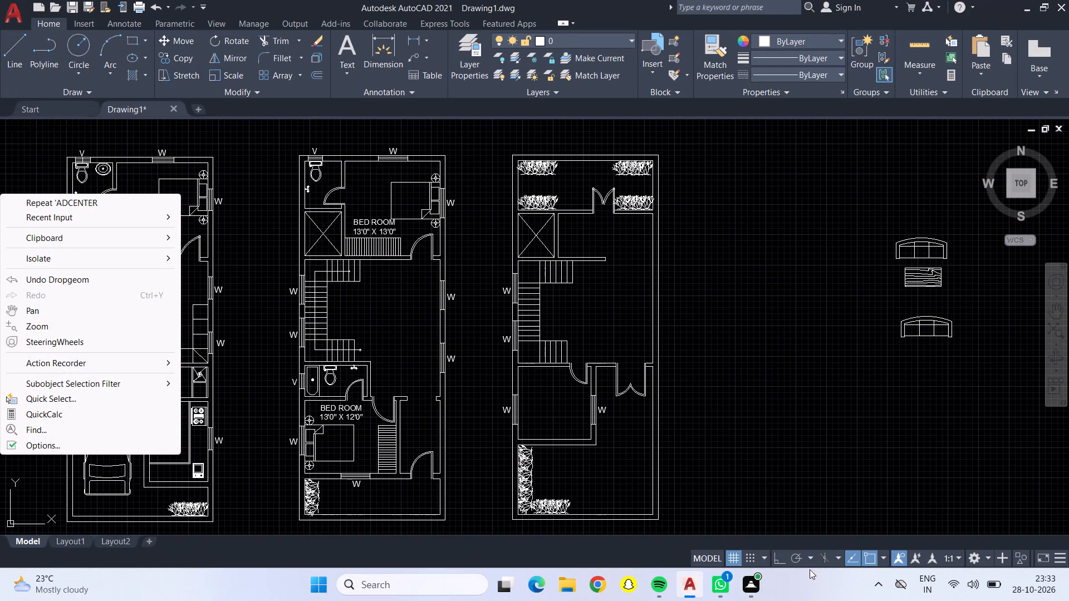
Rotate the lower roundback sofa 90° counterclockwise and move it against the west wall of the small room below the third plan's staircase.
{"action": "key", "text": "Escape"}
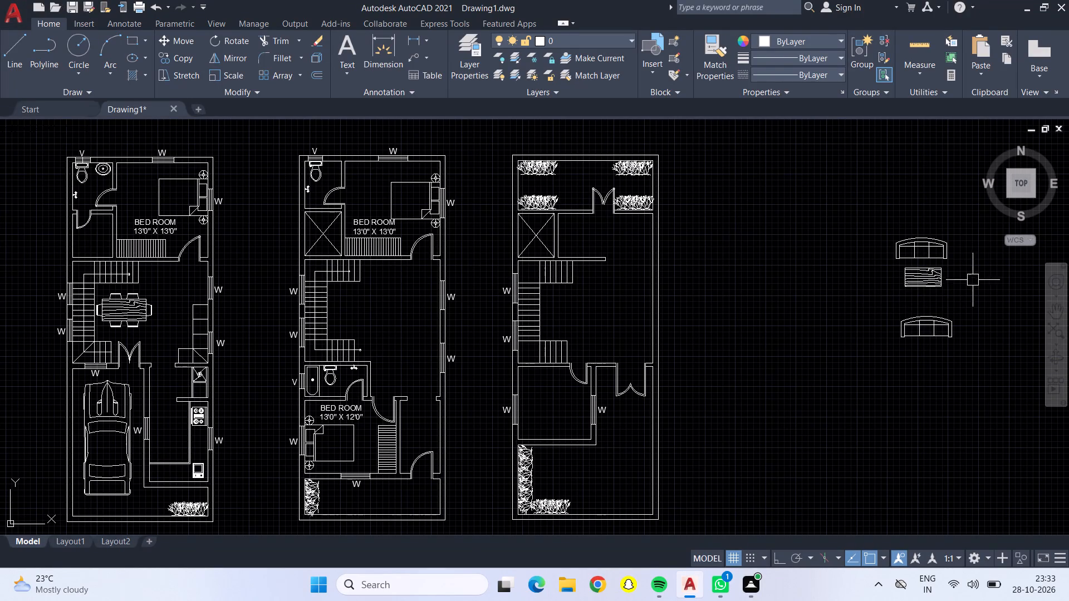
{"action": "middle_click_drag", "start_coordinate": [984, 272], "coordinate": [678, 293]}
{"action": "scroll", "coordinate": [632, 276], "scroll_direction": "up", "scroll_amount": 2}
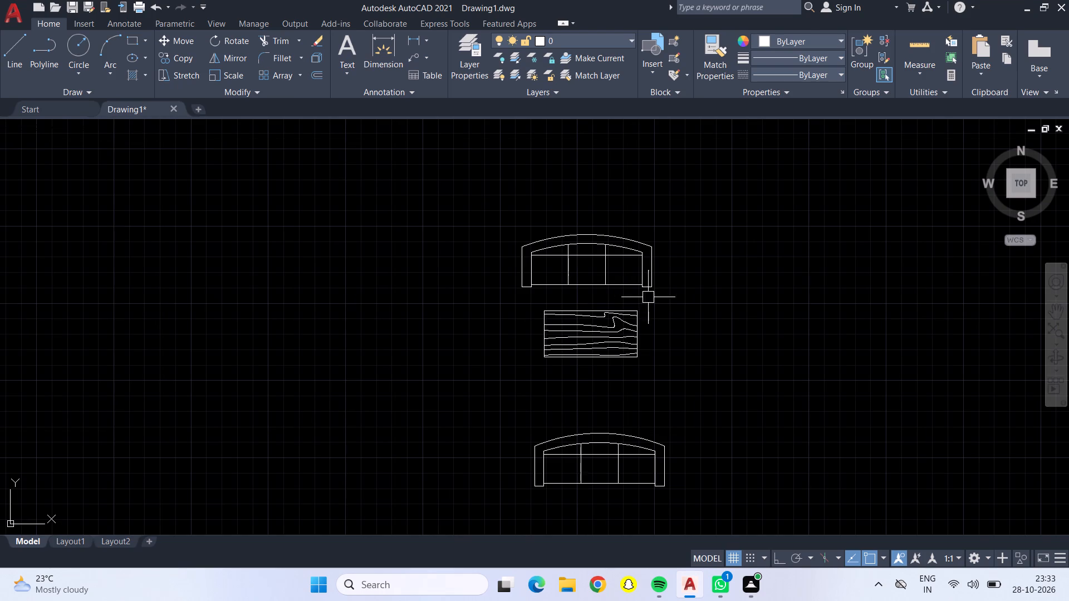
{"action": "scroll", "coordinate": [632, 343], "scroll_direction": "down", "scroll_amount": 2}
{"action": "left_click", "coordinate": [640, 401]}
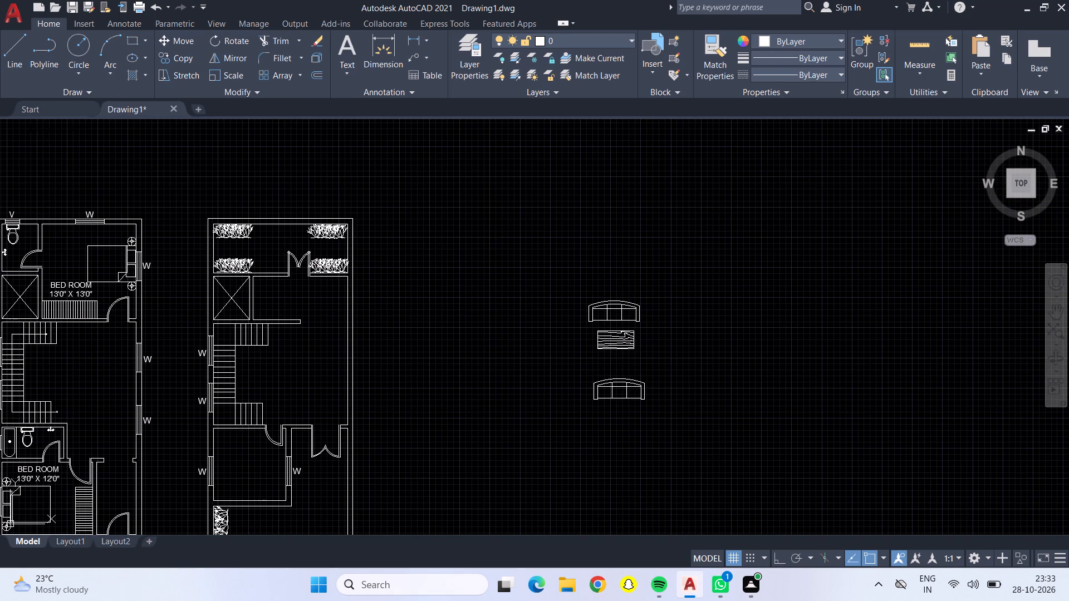
{"action": "left_click", "coordinate": [234, 41]}
{"action": "left_click", "coordinate": [591, 406]}
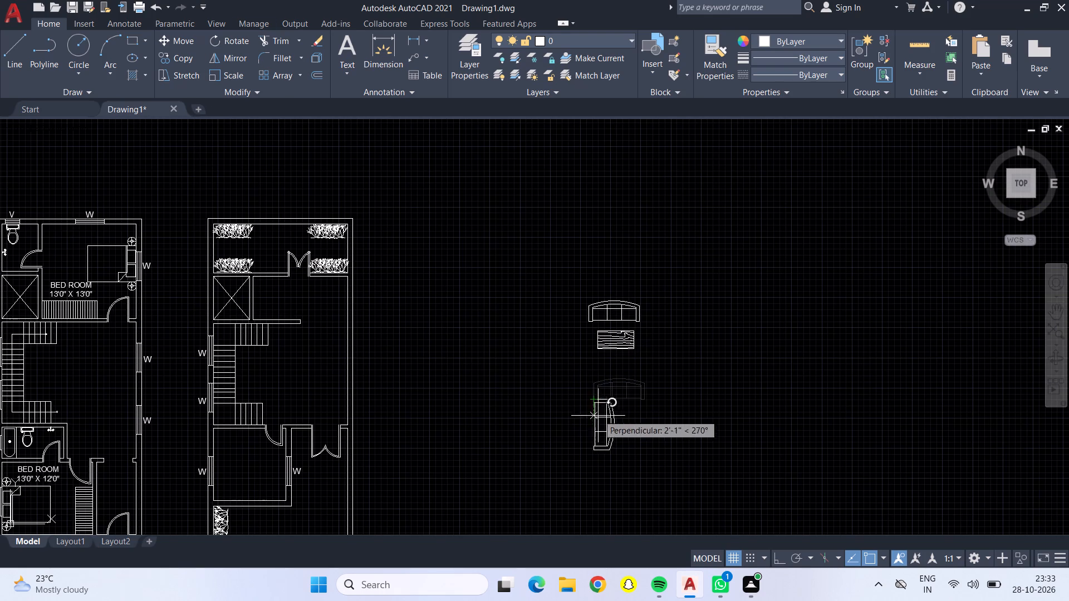
{"action": "left_click", "coordinate": [594, 300]}
{"action": "left_click", "coordinate": [590, 381]}
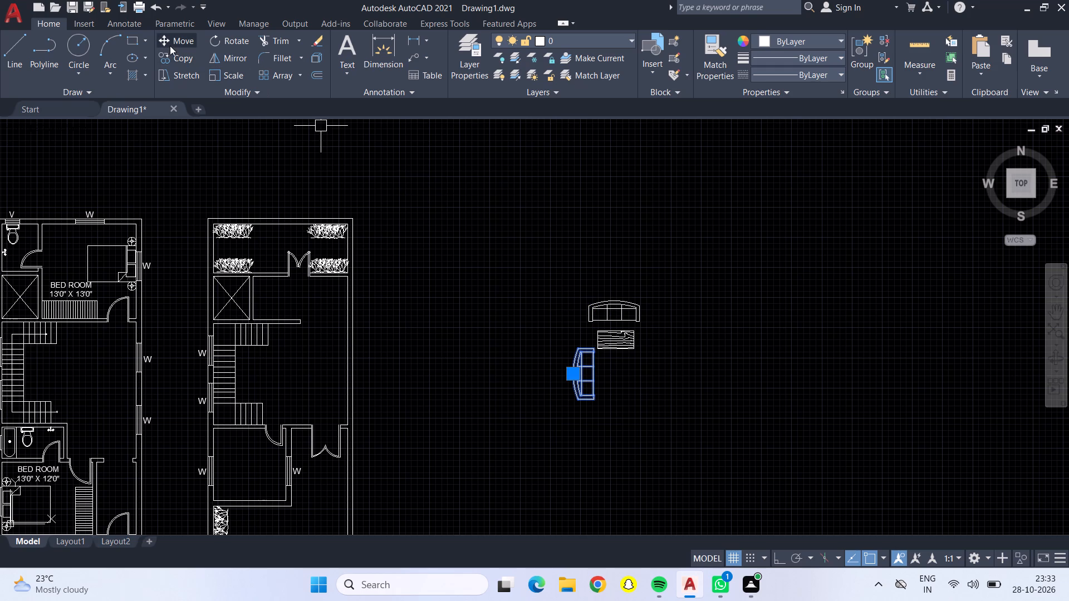
{"action": "left_click", "coordinate": [170, 46]}
{"action": "left_click", "coordinate": [586, 390]}
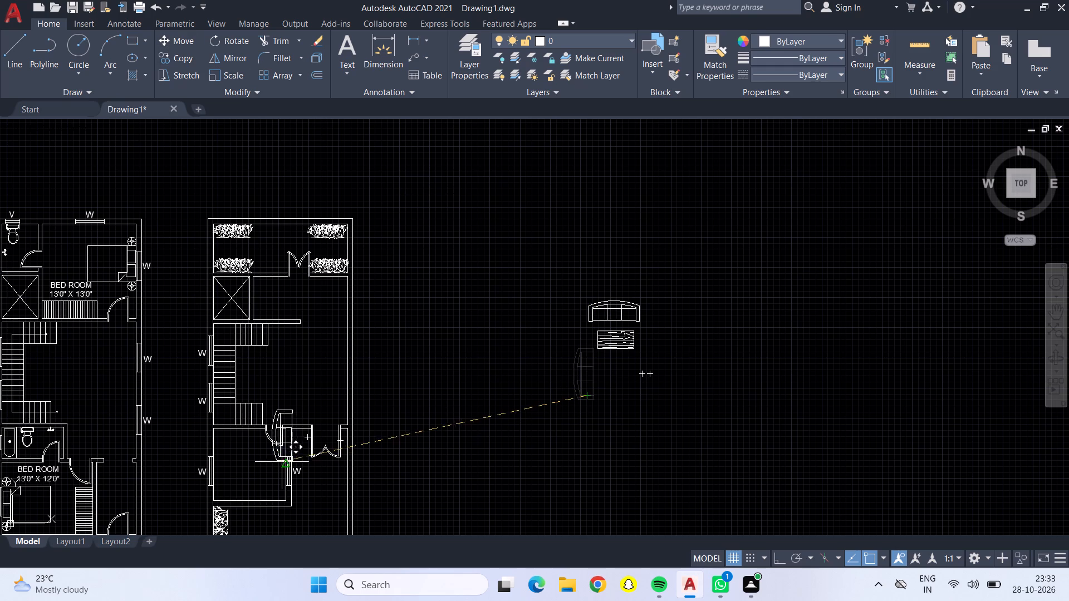
{"action": "scroll", "coordinate": [228, 490], "scroll_direction": "up", "scroll_amount": 2}
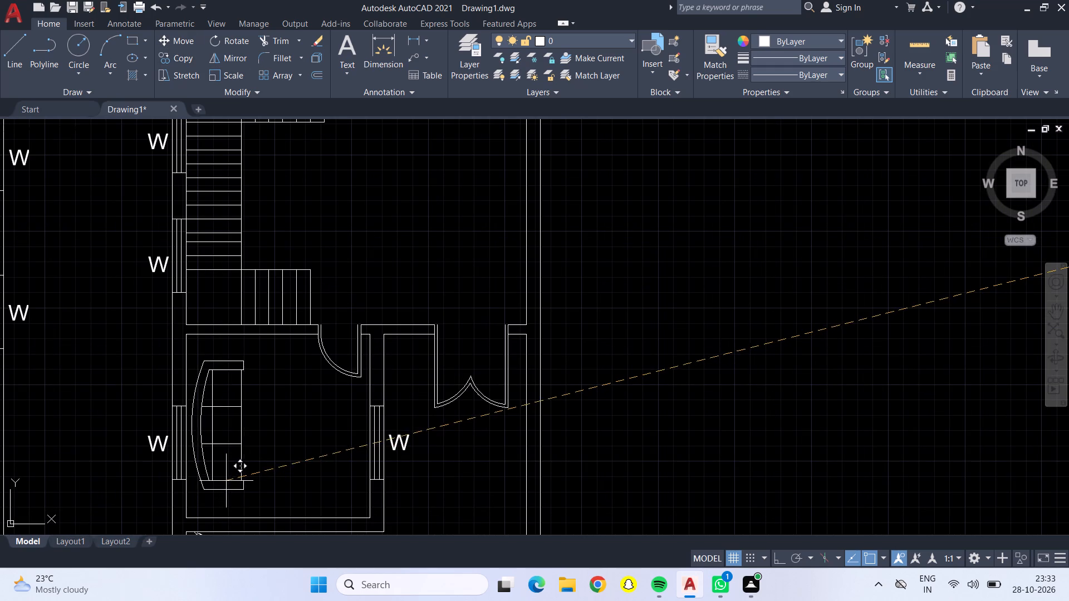
{"action": "left_click", "coordinate": [227, 482]}
Rotate the remaining roundback sofa 90° clockwise and move it against the east wall of the same room, facing the first sofa.
{"action": "scroll", "coordinate": [303, 470], "scroll_direction": "down", "scroll_amount": 3}
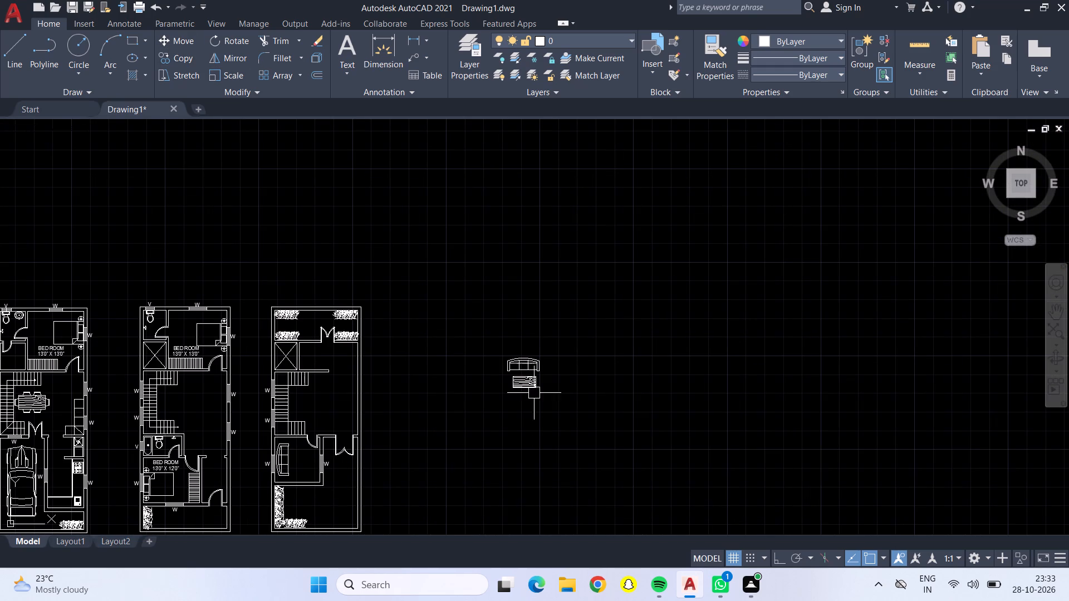
{"action": "left_click", "coordinate": [532, 366]}
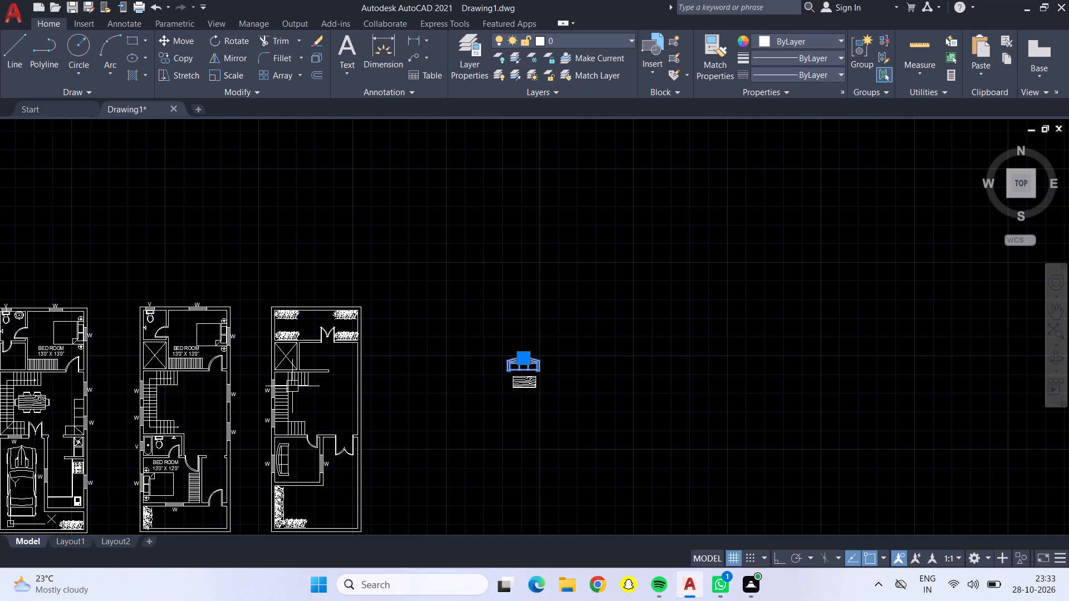
{"action": "left_click", "coordinate": [225, 45]}
{"action": "left_click", "coordinate": [529, 359]}
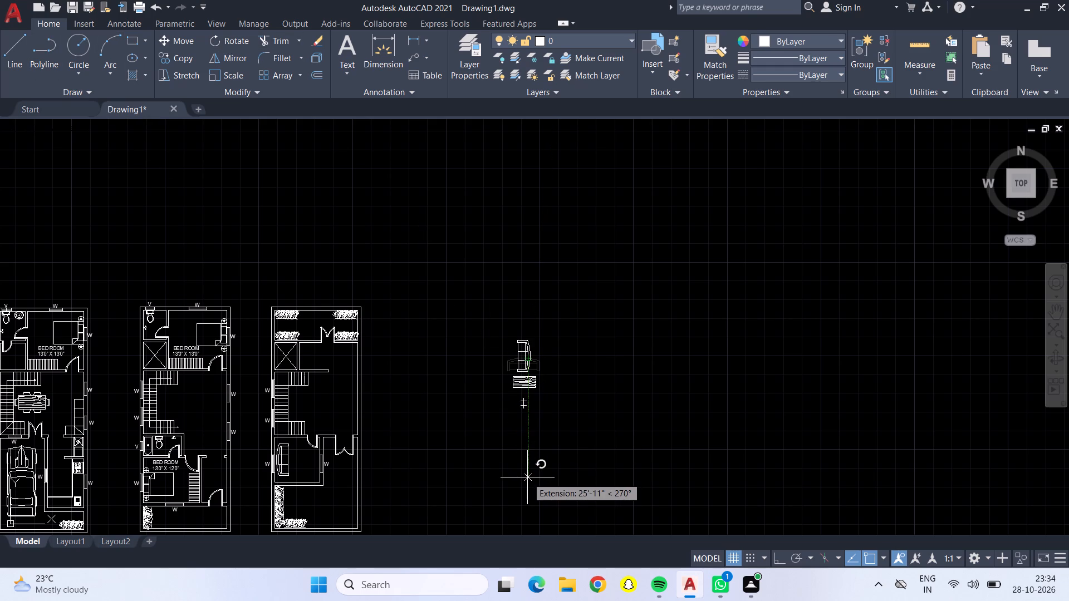
{"action": "left_click", "coordinate": [527, 477]}
{"action": "left_click", "coordinate": [527, 332]}
{"action": "left_click", "coordinate": [530, 343]}
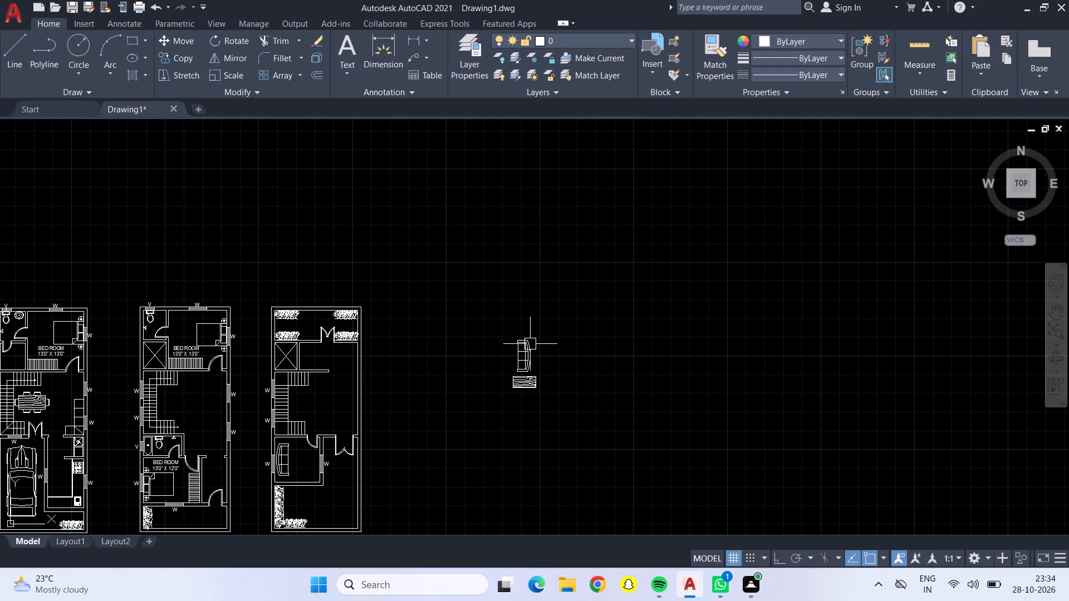
{"action": "left_click", "coordinate": [519, 349]}
{"action": "left_click", "coordinate": [183, 40]}
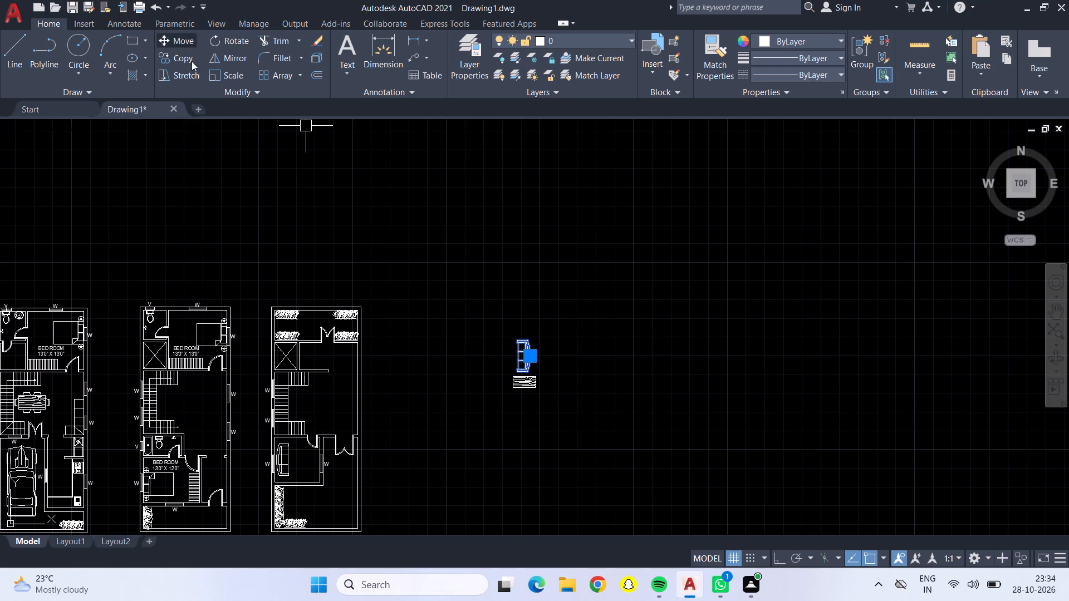
{"action": "left_click", "coordinate": [534, 362]}
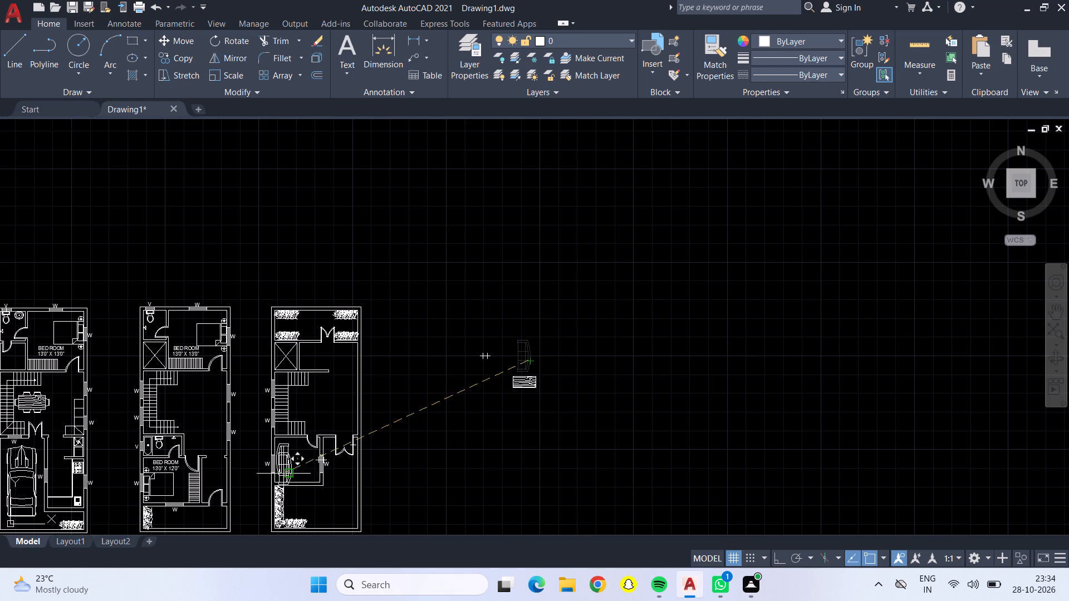
{"action": "scroll", "coordinate": [278, 473], "scroll_direction": "up", "scroll_amount": 3}
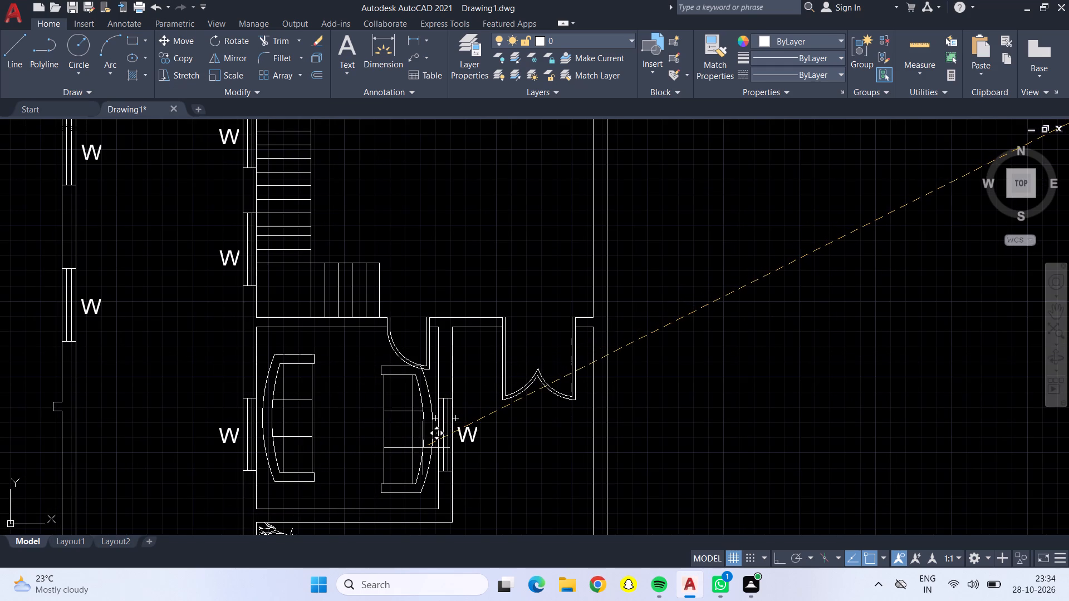
{"action": "left_click", "coordinate": [419, 450]}
Rotate the woodgrain table 90° so it stands lengthwise and move it between the two facing sofas in the third plan.
{"action": "scroll", "coordinate": [460, 437], "scroll_direction": "down", "scroll_amount": 3}
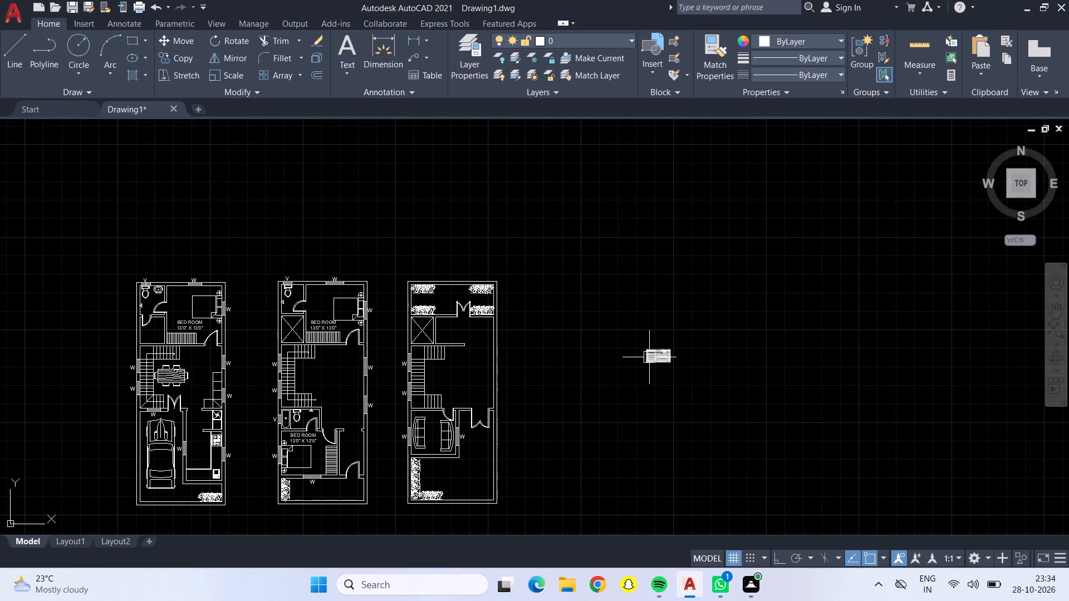
{"action": "left_click", "coordinate": [654, 357]}
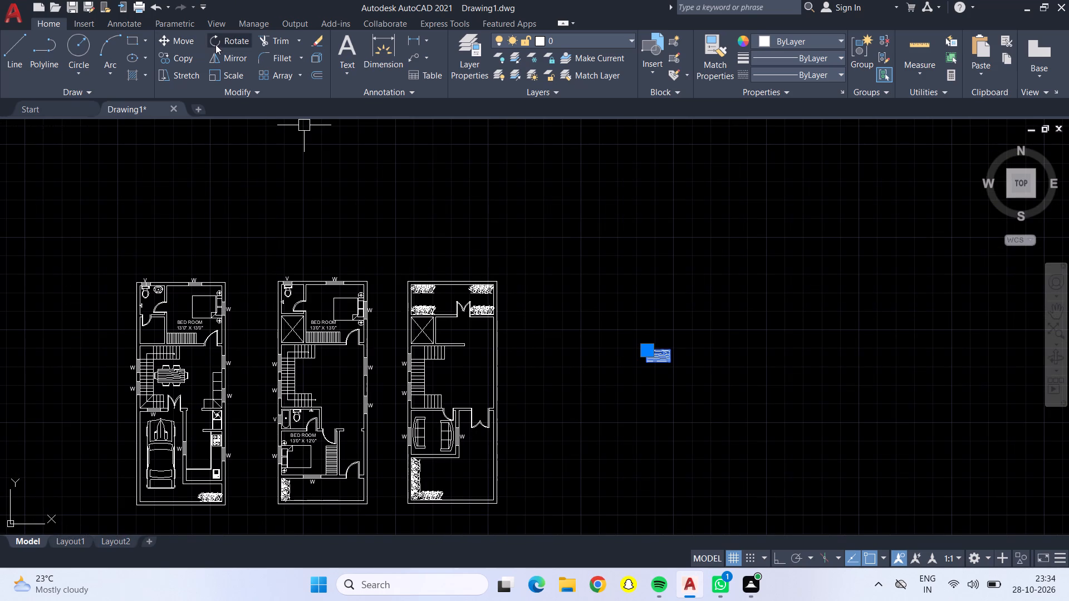
{"action": "left_click", "coordinate": [215, 45]}
{"action": "left_click", "coordinate": [640, 352]}
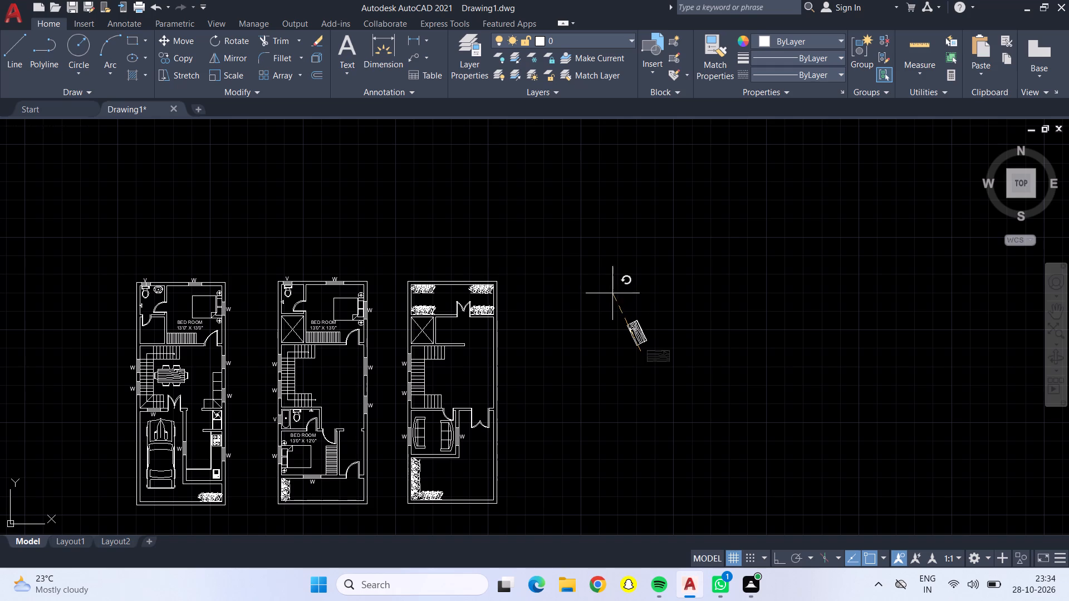
{"action": "key", "text": "F8"}
{"action": "left_click", "coordinate": [626, 306]}
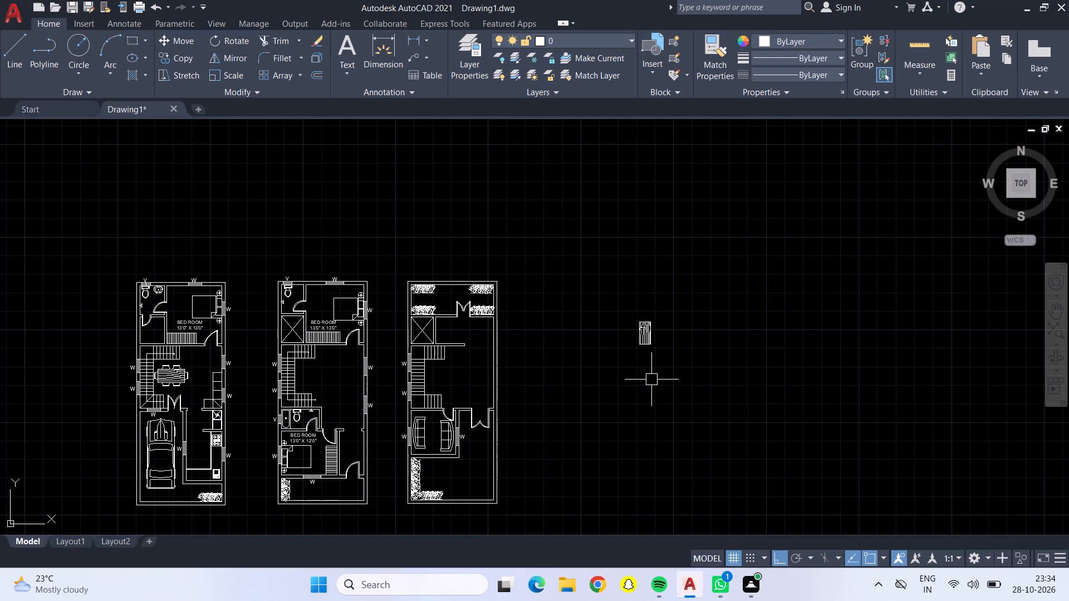
{"action": "left_click", "coordinate": [640, 325]}
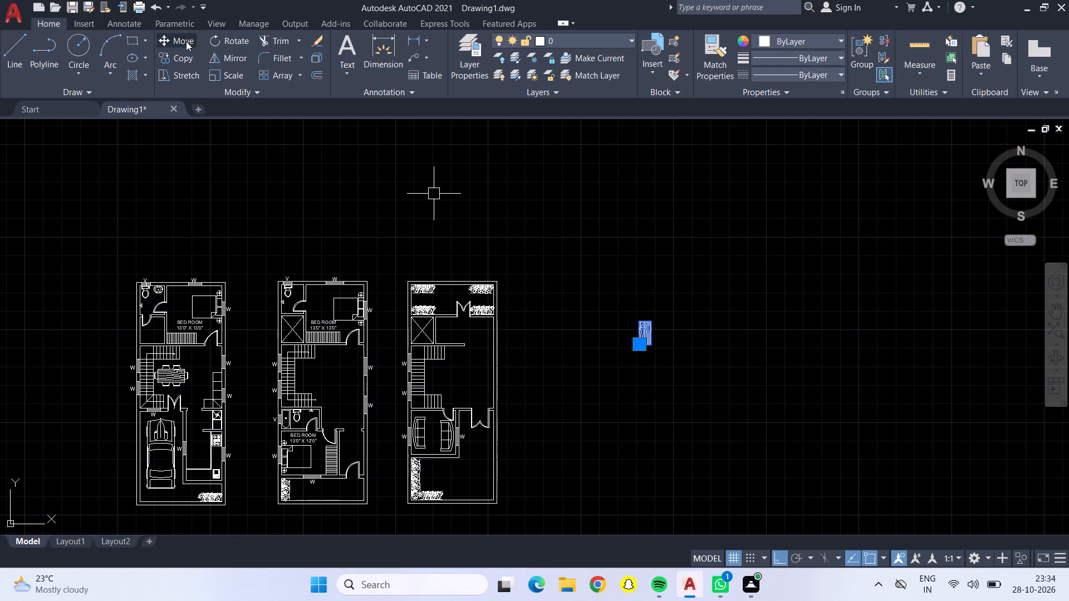
{"action": "left_click", "coordinate": [187, 39]}
{"action": "left_click", "coordinate": [646, 325]}
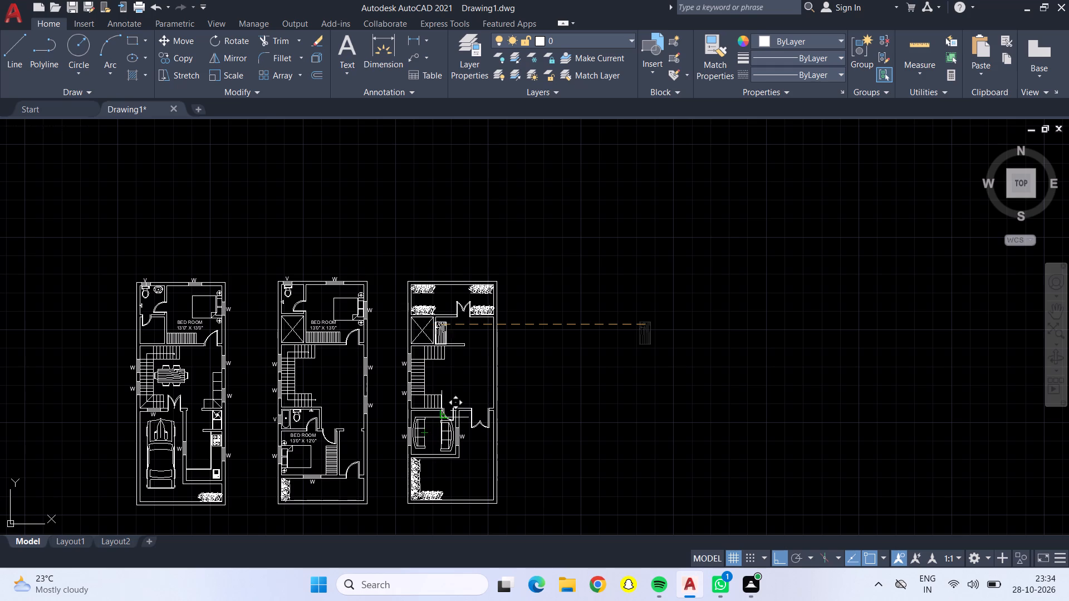
{"action": "key", "text": "F8"}
{"action": "scroll", "coordinate": [448, 446], "scroll_direction": "up", "scroll_amount": 4}
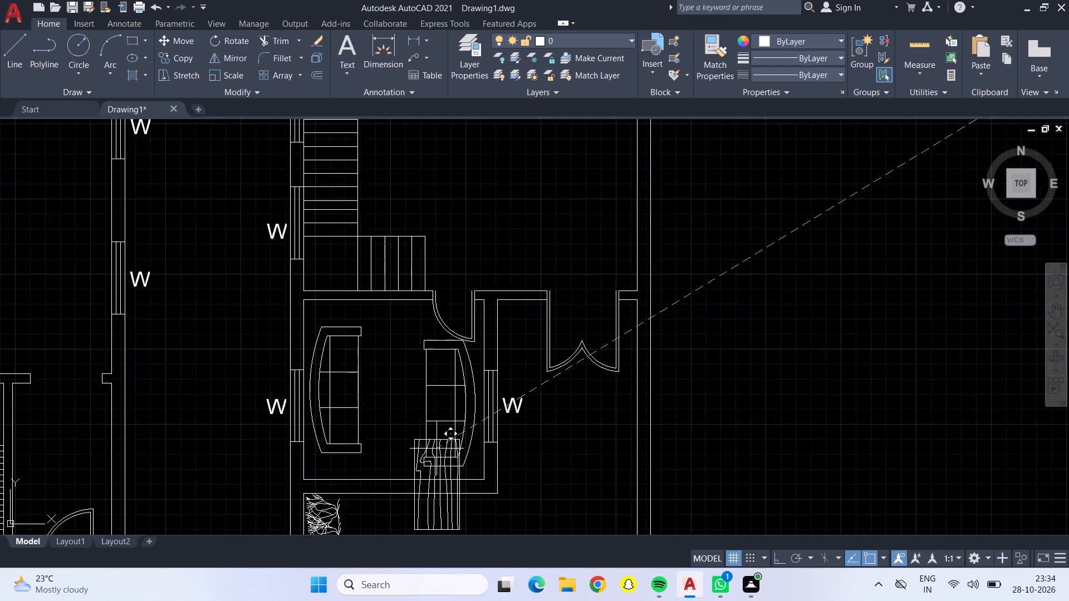
{"action": "left_click", "coordinate": [366, 310]}
Look over the three floor plans for rooms that still need labels.
{"action": "scroll", "coordinate": [366, 310], "scroll_direction": "down", "scroll_amount": 4}
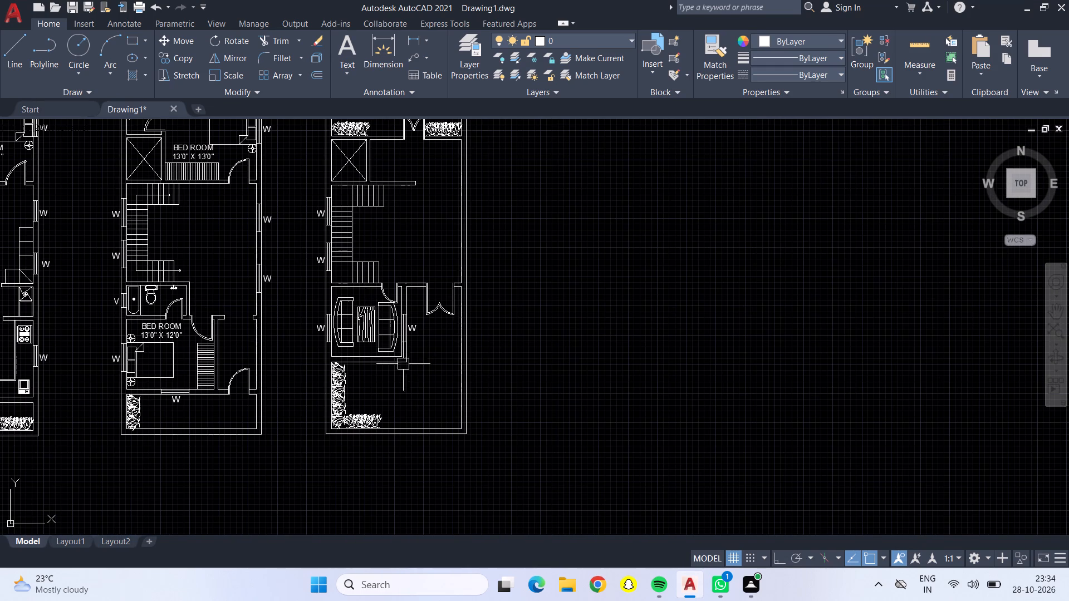
{"action": "middle_click_drag", "start_coordinate": [410, 383], "coordinate": [433, 411]}
{"action": "middle_click_drag", "start_coordinate": [235, 264], "coordinate": [238, 265]}
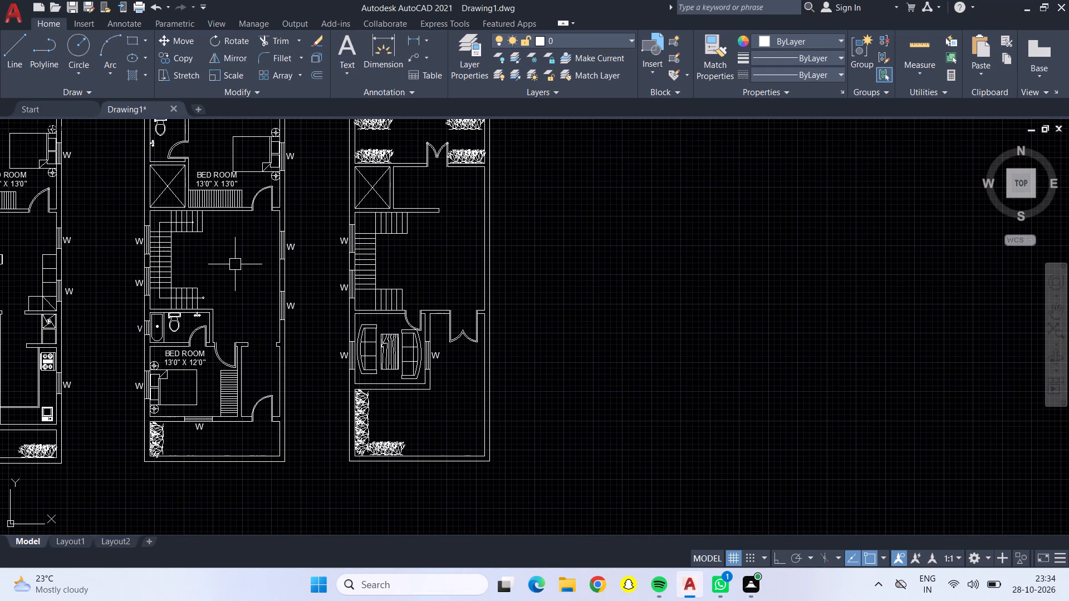
{"action": "middle_click_drag", "start_coordinate": [238, 265], "coordinate": [271, 279]}
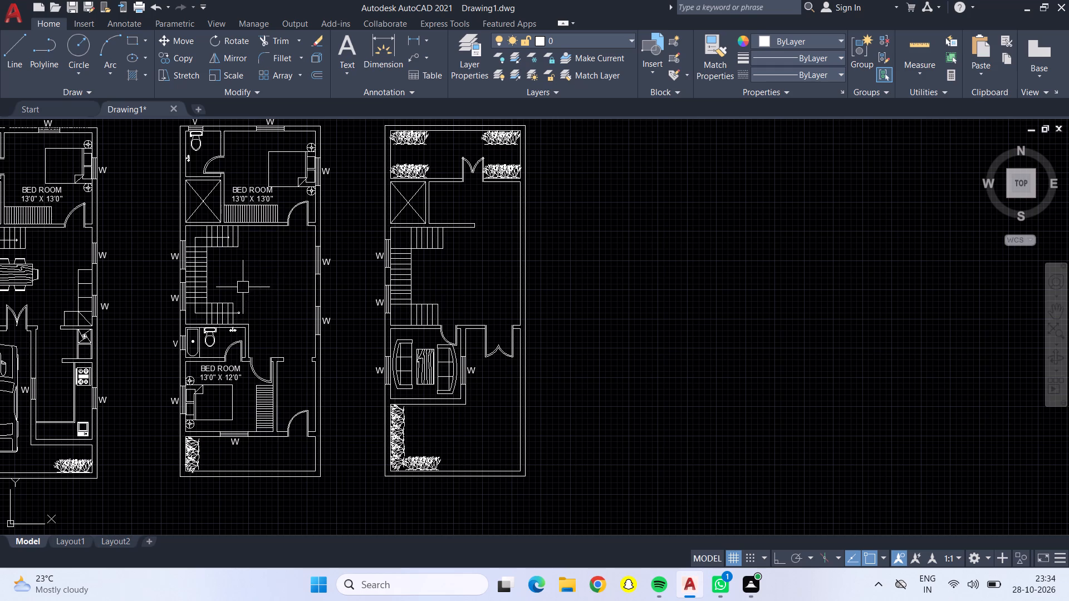
{"action": "middle_click_drag", "start_coordinate": [269, 273], "coordinate": [361, 273]}
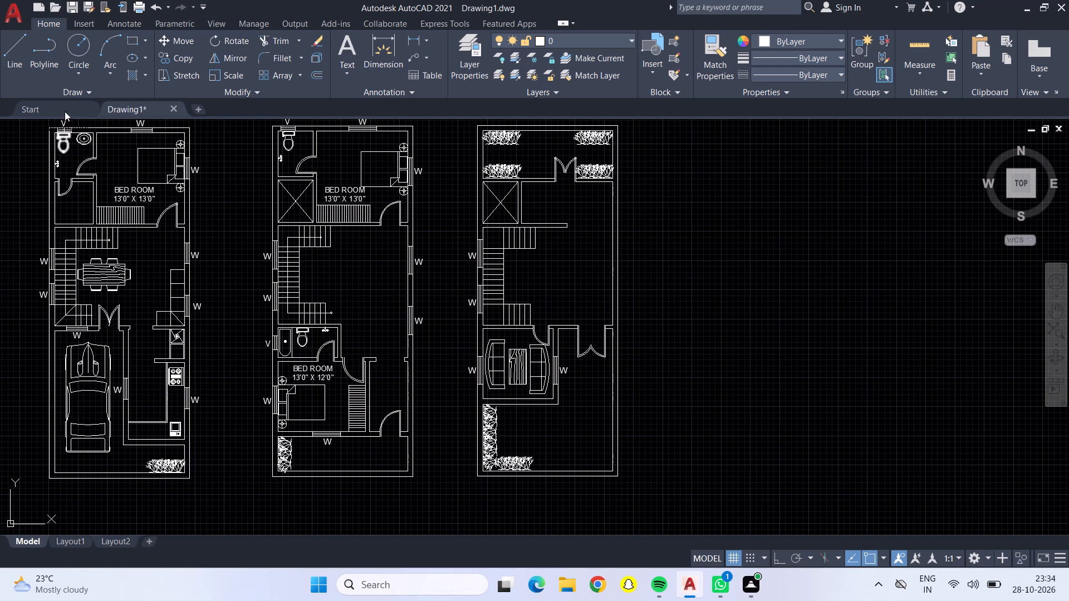
{"action": "scroll", "coordinate": [83, 151], "scroll_direction": "up", "scroll_amount": 2}
{"action": "scroll", "coordinate": [104, 183], "scroll_direction": "down", "scroll_amount": 1}
{"action": "scroll", "coordinate": [138, 251], "scroll_direction": "down", "scroll_amount": 1}
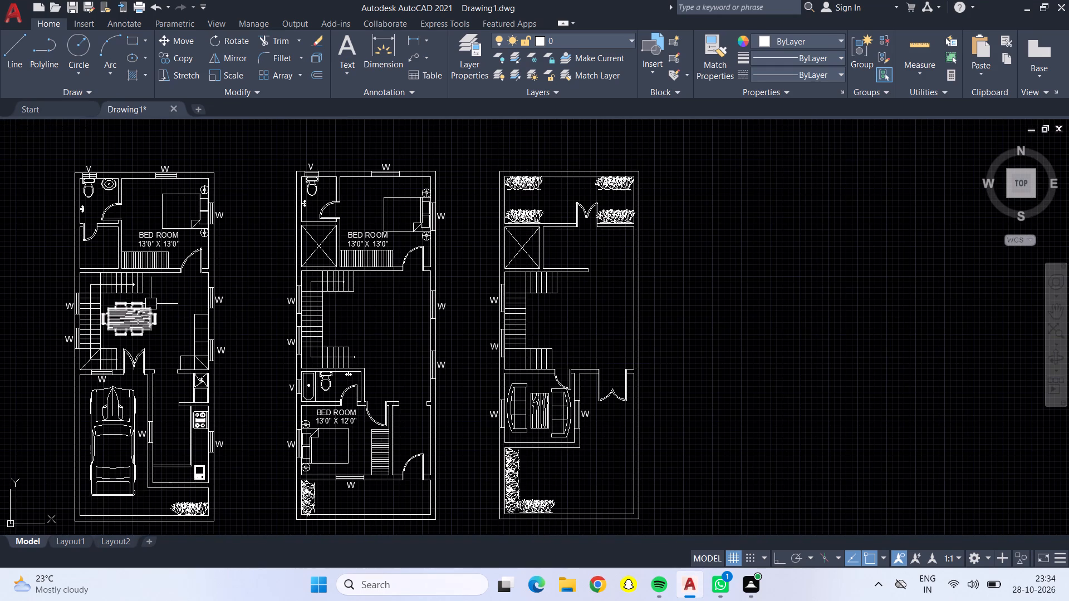
Place a multiline text box at the top of the first plan's kitchen, with 9" text height and centred alignment.
{"action": "middle_click_drag", "start_coordinate": [171, 317], "coordinate": [188, 208]}
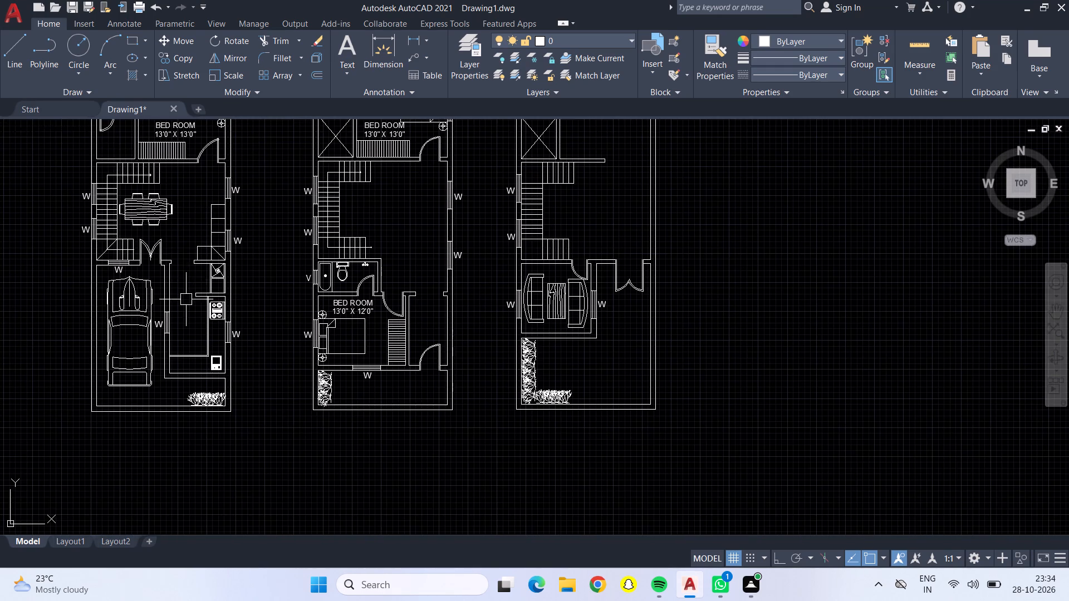
{"action": "scroll", "coordinate": [186, 299], "scroll_direction": "up", "scroll_amount": 1}
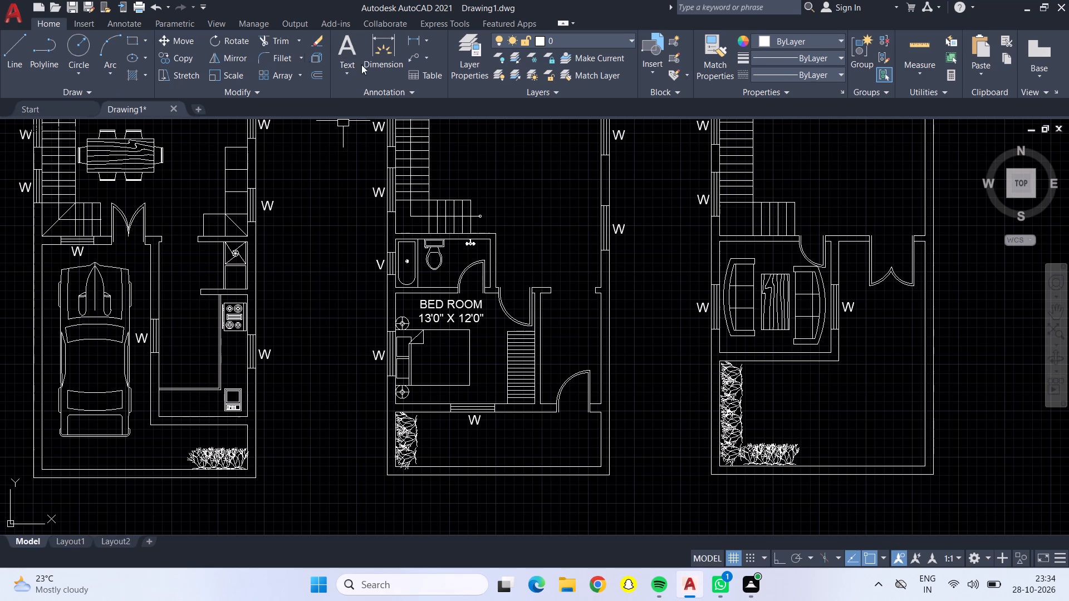
{"action": "left_click", "coordinate": [347, 43]}
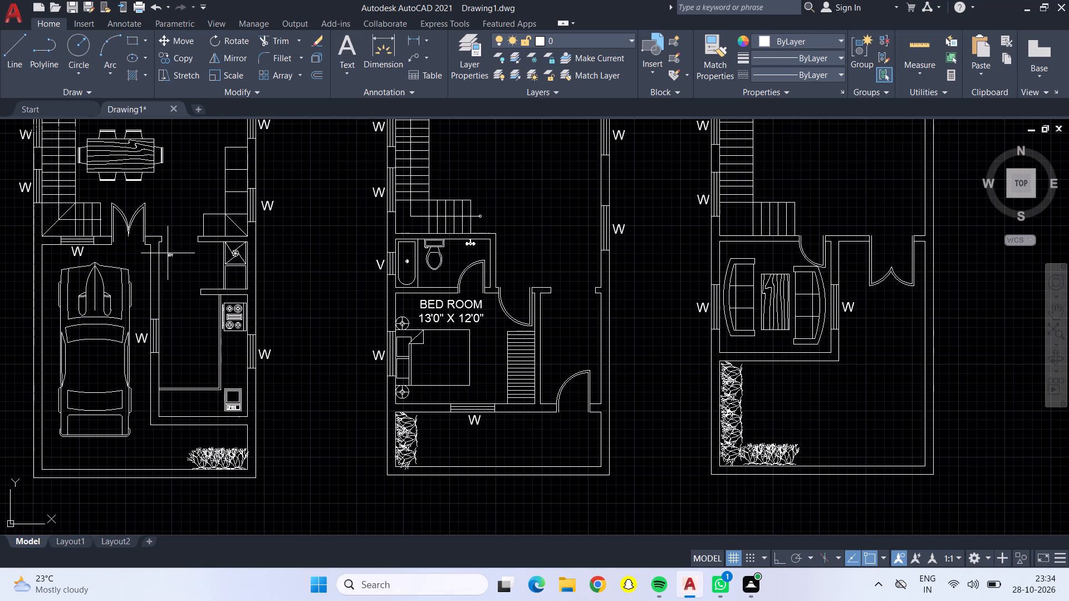
{"action": "left_click", "coordinate": [167, 254]}
{"action": "left_click", "coordinate": [197, 385]}
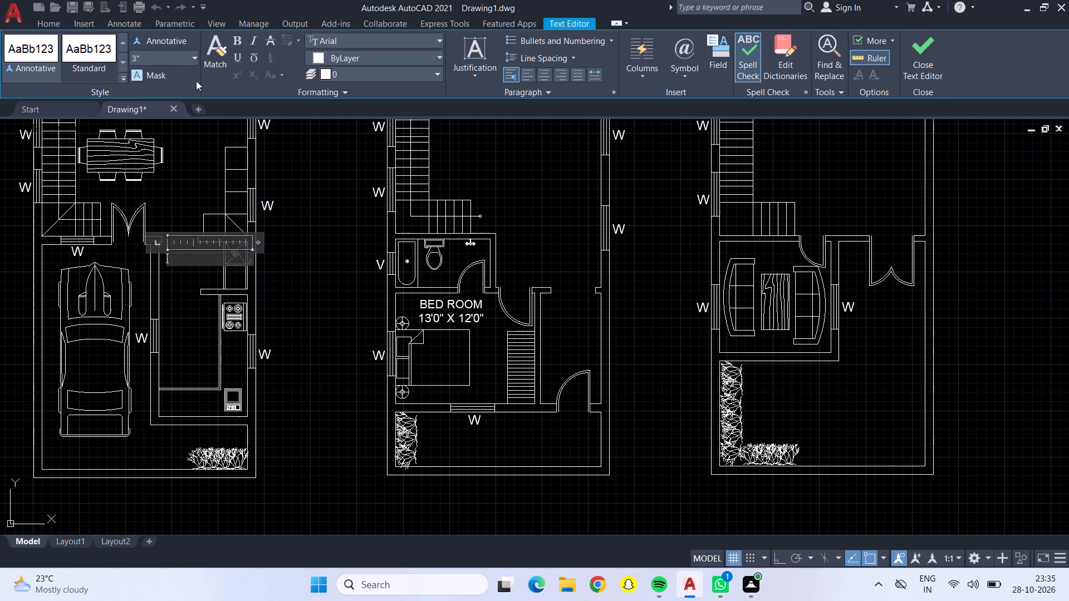
{"action": "left_click", "coordinate": [191, 53]}
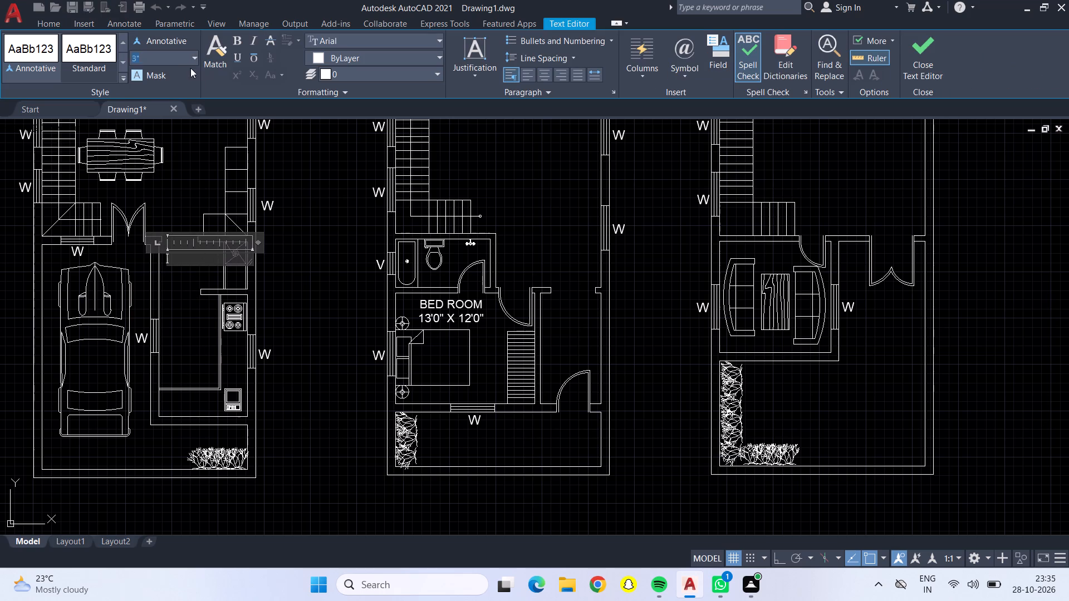
{"action": "left_click", "coordinate": [195, 53]}
{"action": "left_click", "coordinate": [187, 69]}
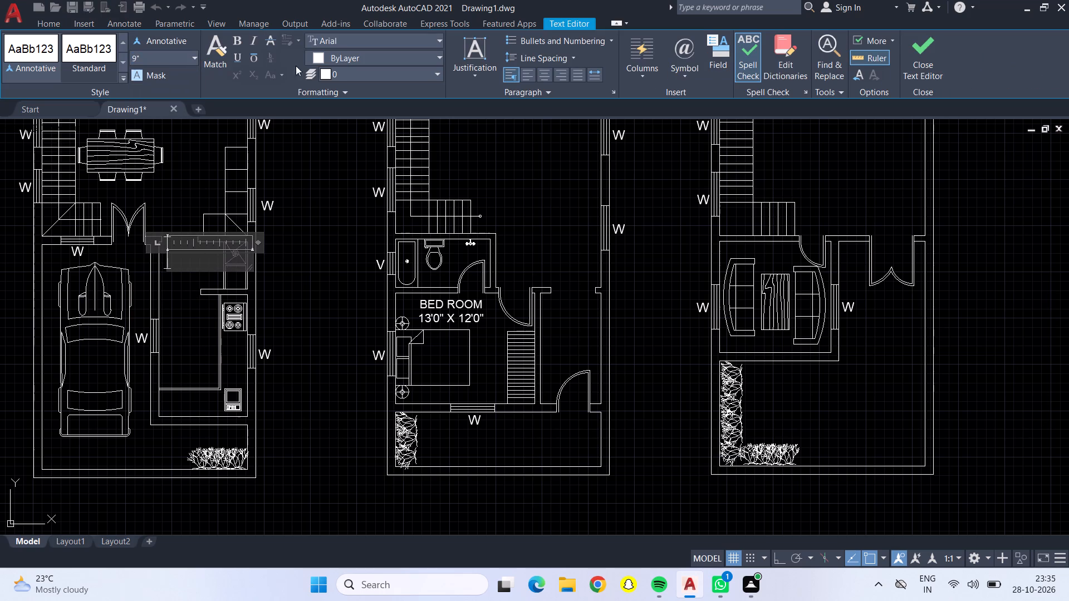
{"action": "left_click", "coordinate": [545, 74]}
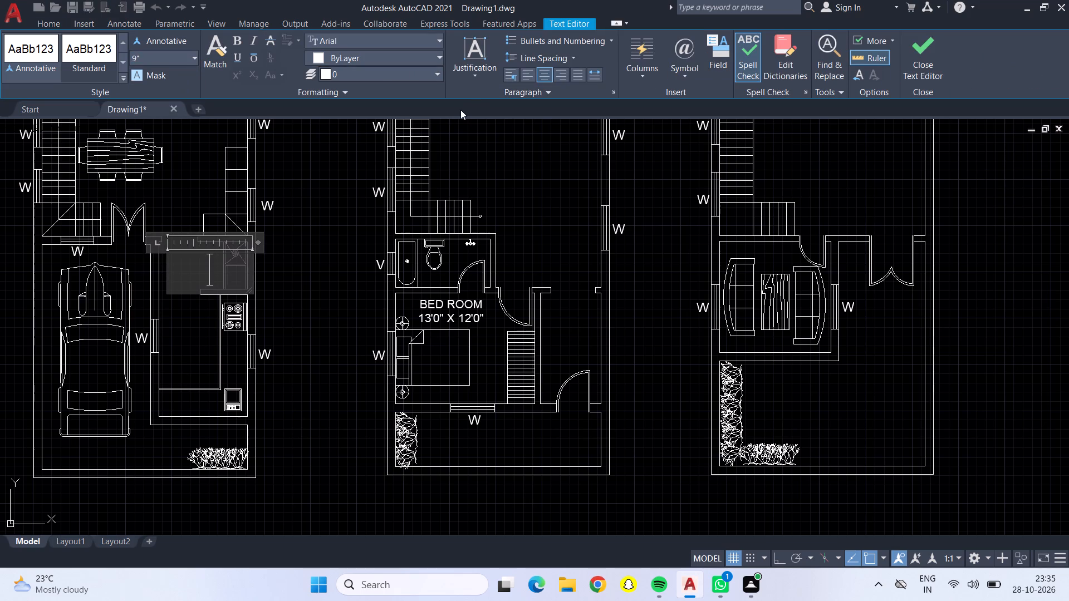
Enter the label KITCHEN with 8'0" X 11'0" beneath it, widening the text box so the size fits on one line.
{"action": "key", "text": "shift+k"}
{"action": "key", "text": "shift+k"}
{"action": "type", "text": "KI"}
{"action": "type", "text": "TCHEN"}
{"action": "key", "text": "Return"}
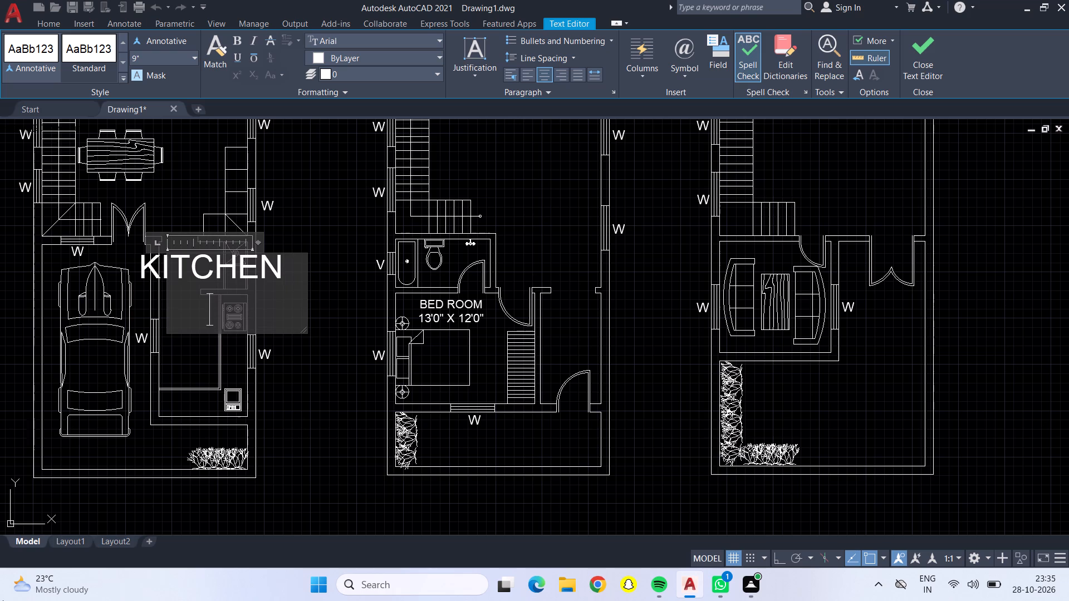
{"action": "type", "text": "8'0\""}
{"action": "key", "text": "space"}
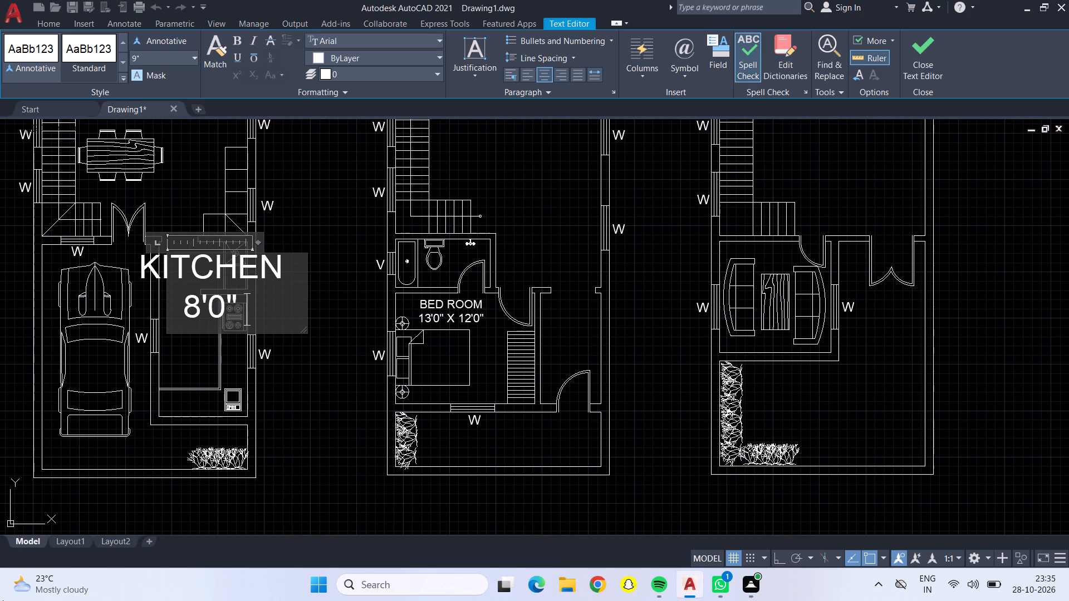
{"action": "type", "text": "X"}
{"action": "key", "text": "space"}
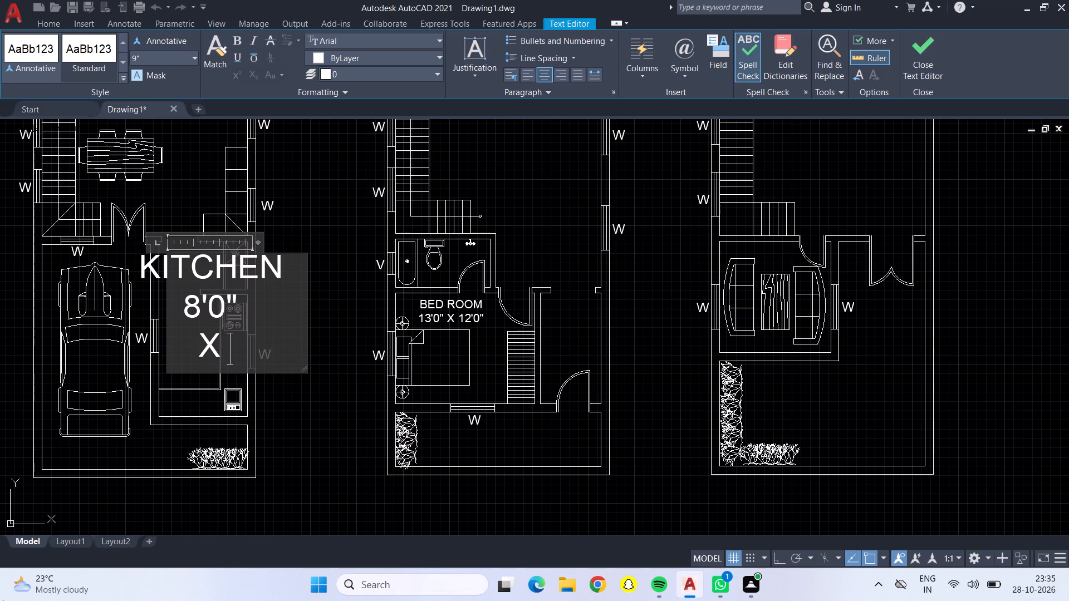
{"action": "key", "text": "BackSpace"}
{"action": "key", "text": "BackSpace"}
{"action": "type", "text": "X"}
{"action": "key", "text": "space"}
{"action": "left_click_drag", "start_coordinate": [305, 269], "coordinate": [336, 268]}
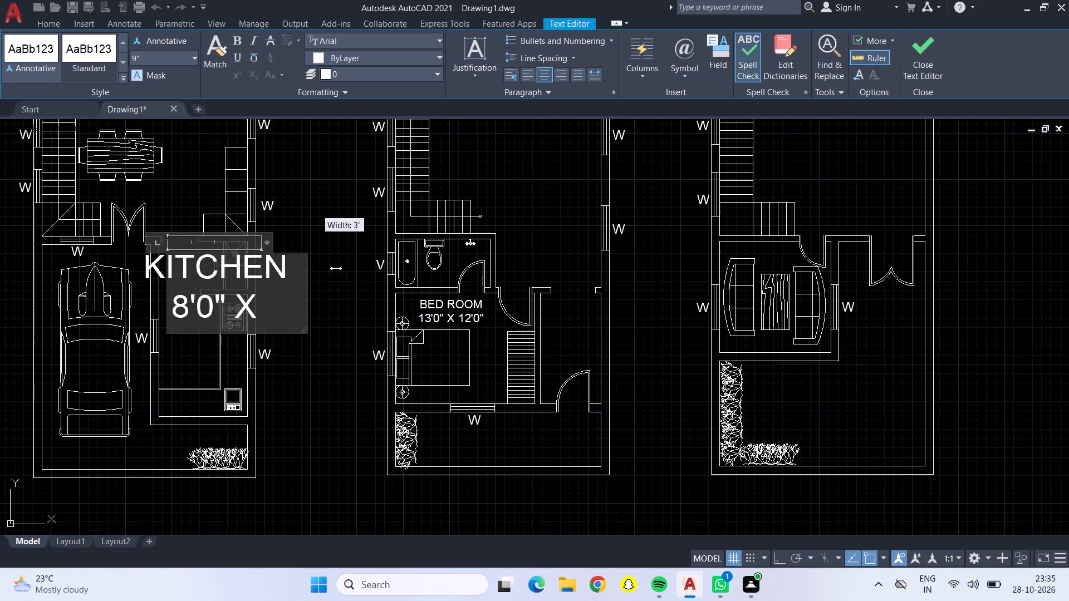
{"action": "left_click_drag", "start_coordinate": [336, 268], "coordinate": [478, 246]}
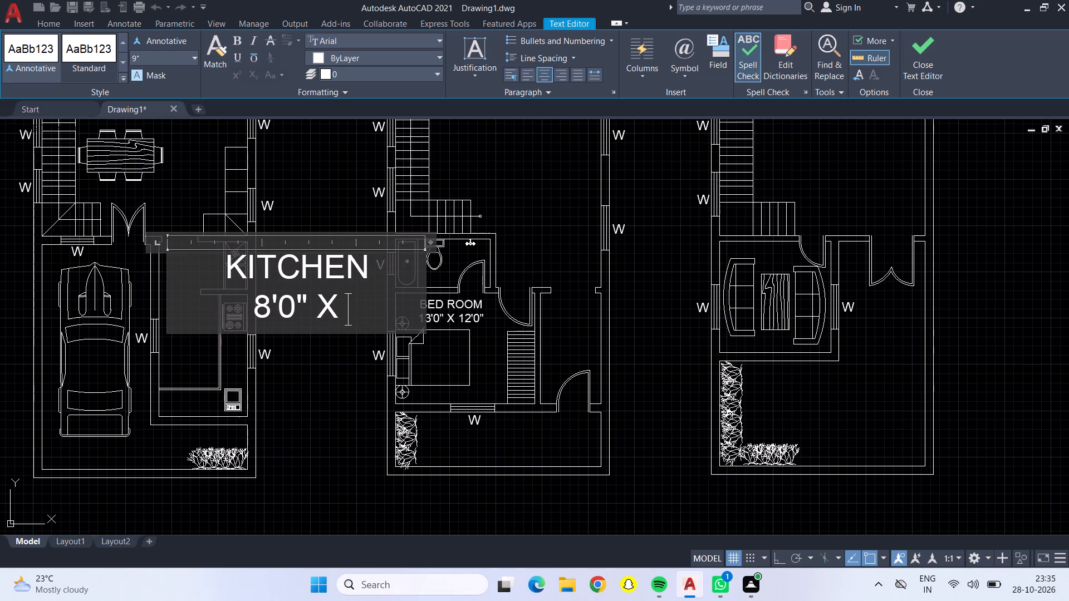
{"action": "type", "text": "11'0"}
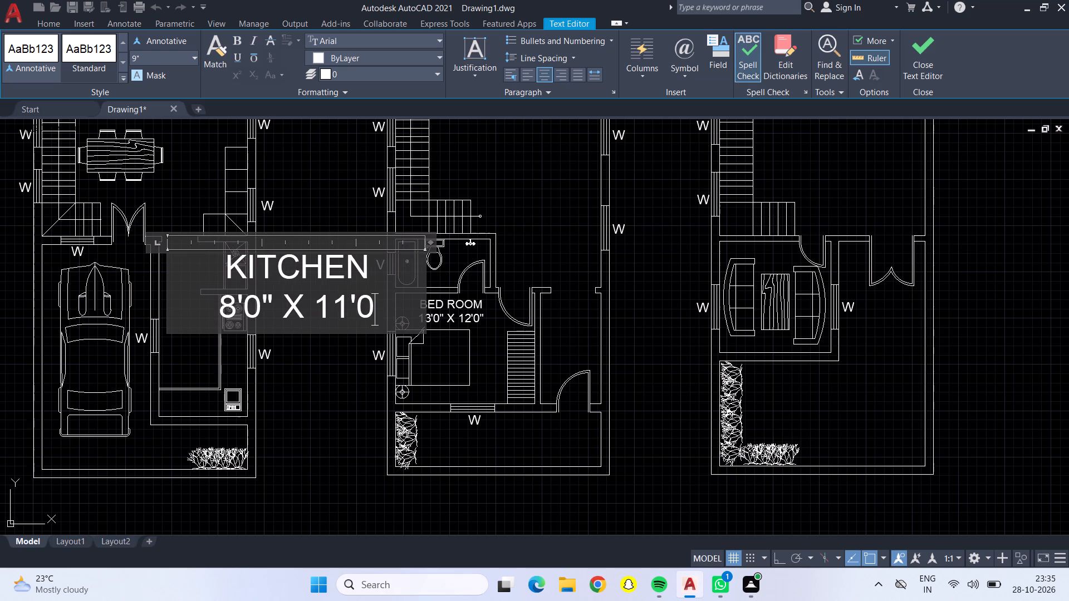
{"action": "key", "text": "shift+quotedbl"}
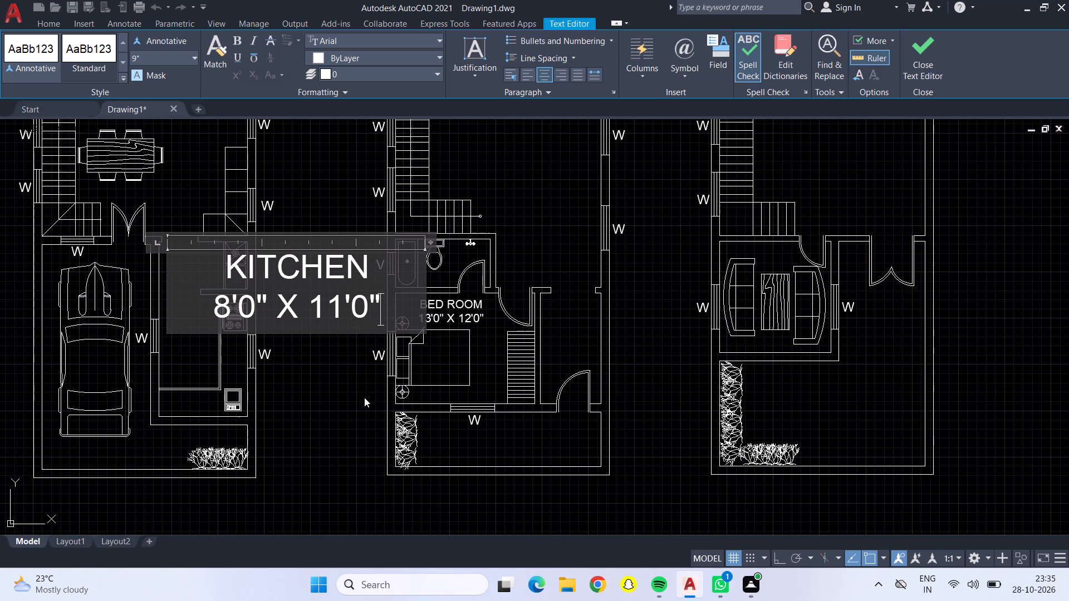
{"action": "left_click", "coordinate": [342, 395]}
Rotate the kitchen label 90° clockwise so it runs down the open floor beside the kitchen counter.
{"action": "scroll", "coordinate": [340, 395], "scroll_direction": "down", "scroll_amount": 2}
{"action": "middle_click_drag", "start_coordinate": [311, 314], "coordinate": [330, 403]}
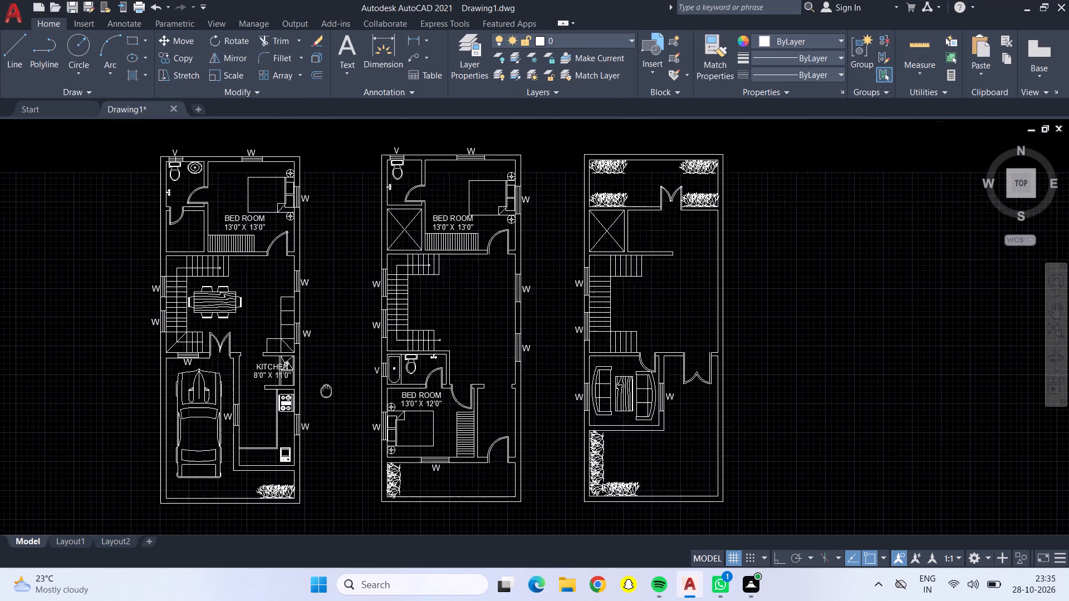
{"action": "middle_click_drag", "start_coordinate": [330, 403], "coordinate": [378, 373]}
{"action": "scroll", "coordinate": [326, 380], "scroll_direction": "up", "scroll_amount": 2}
{"action": "left_click", "coordinate": [322, 376]}
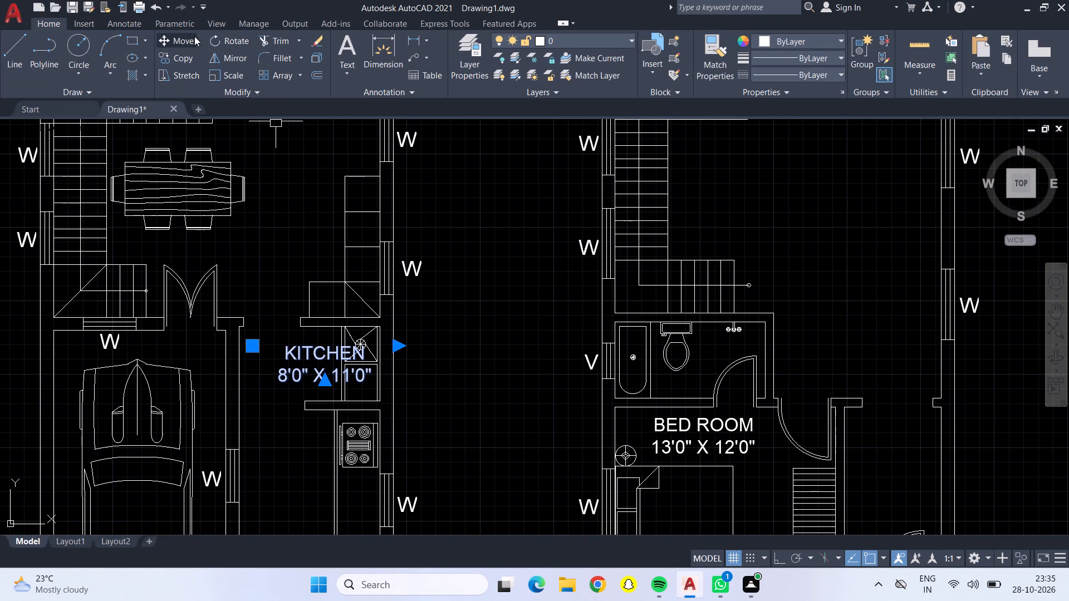
{"action": "left_click", "coordinate": [207, 41]}
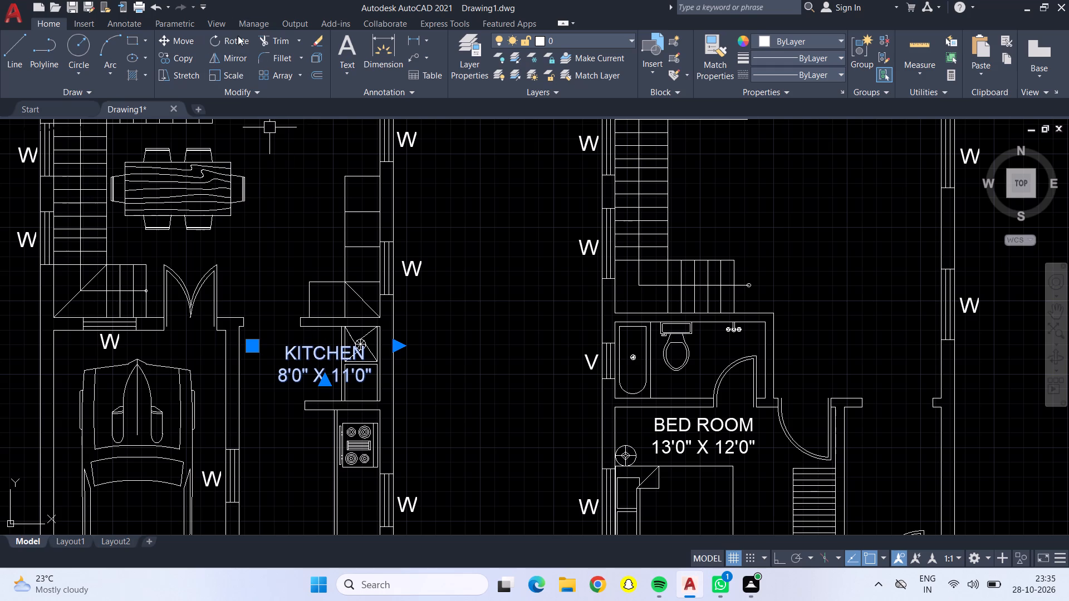
{"action": "left_click", "coordinate": [238, 36]}
{"action": "left_click", "coordinate": [274, 368]}
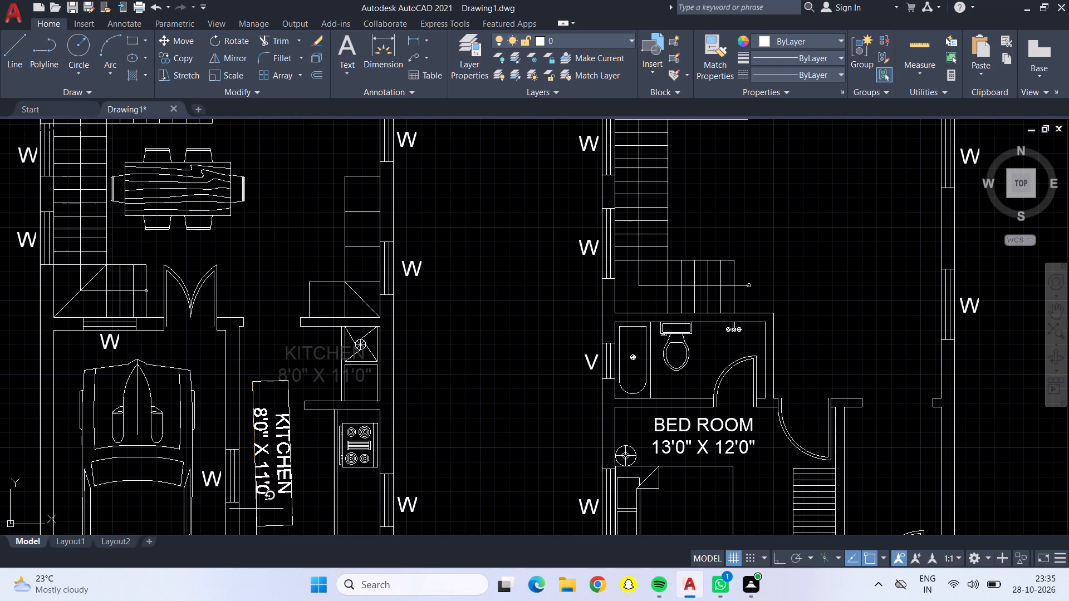
{"action": "middle_click_drag", "start_coordinate": [256, 512], "coordinate": [258, 389]}
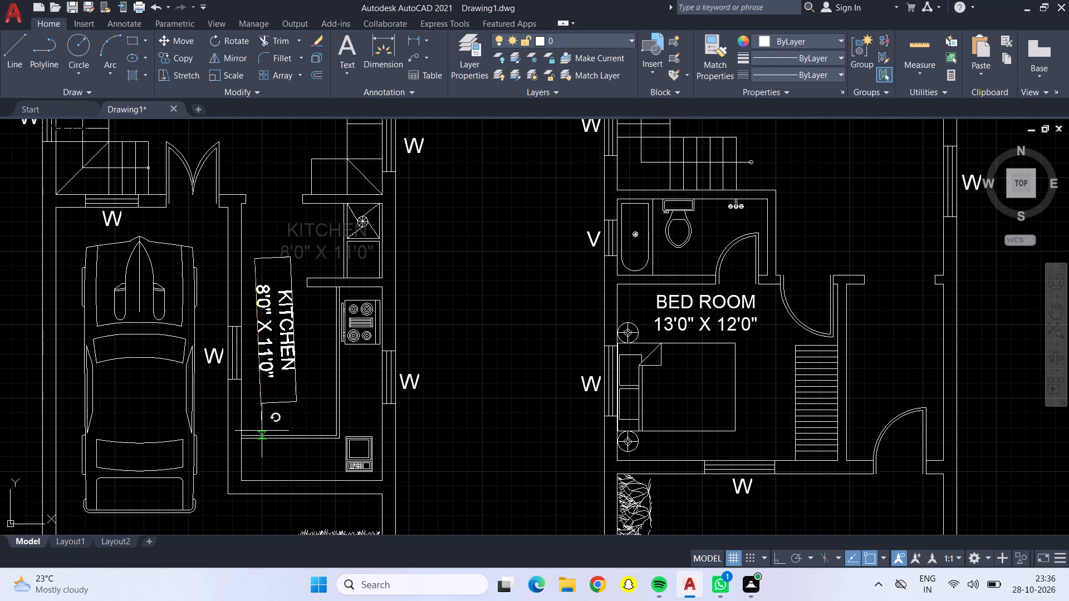
{"action": "left_click", "coordinate": [254, 430]}
Place a text box in the first plan's dining area, east of the upper stair flight, with centred alignment and 9" text height.
{"action": "scroll", "coordinate": [299, 392], "scroll_direction": "down", "scroll_amount": 1}
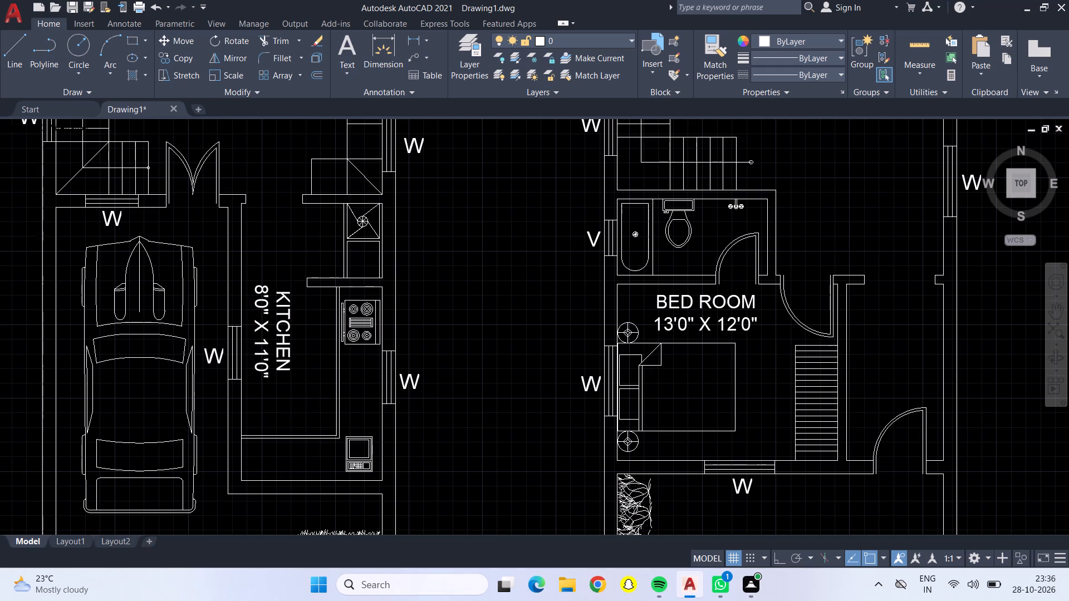
{"action": "middle_click_drag", "start_coordinate": [425, 338], "coordinate": [448, 504]}
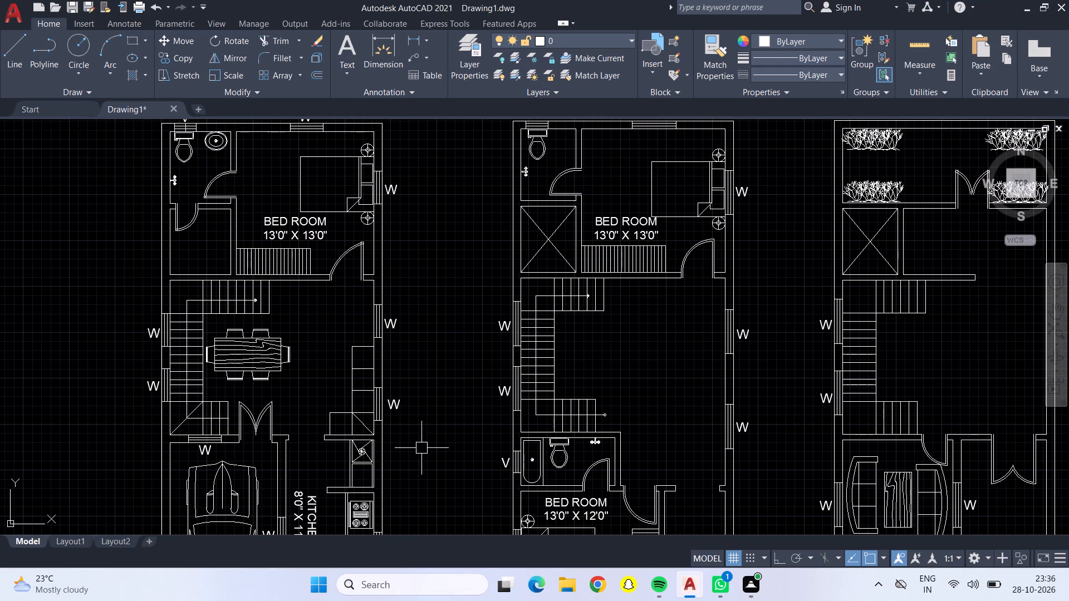
{"action": "scroll", "coordinate": [335, 466], "scroll_direction": "up", "scroll_amount": 1}
{"action": "scroll", "coordinate": [335, 466], "scroll_direction": "down", "scroll_amount": 1}
{"action": "middle_click_drag", "start_coordinate": [313, 344], "coordinate": [339, 348]}
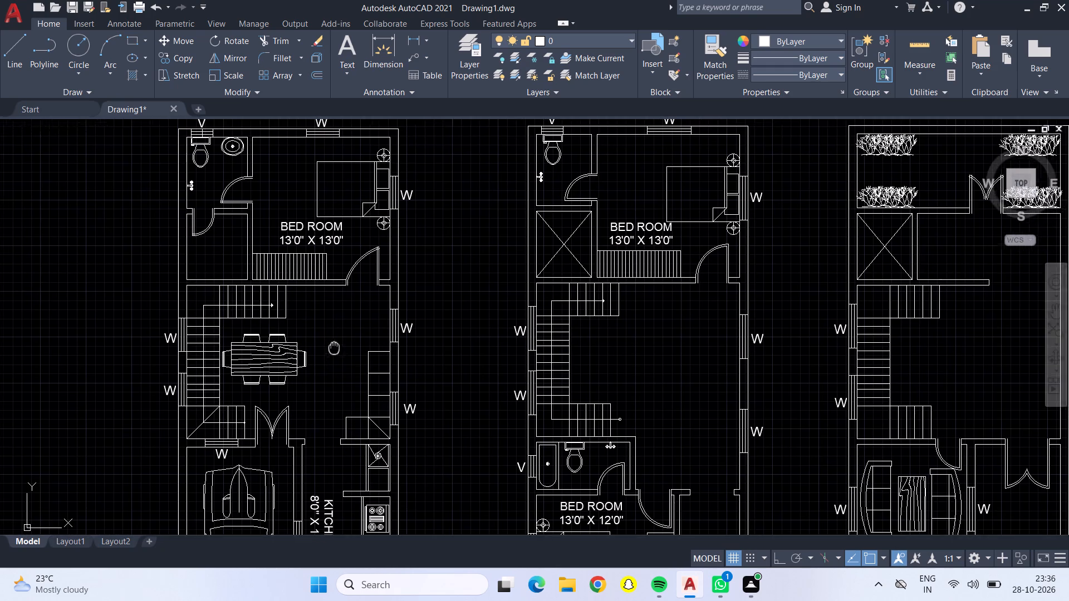
{"action": "middle_click_drag", "start_coordinate": [339, 348], "coordinate": [367, 348]}
{"action": "scroll", "coordinate": [367, 348], "scroll_direction": "up", "scroll_amount": 1}
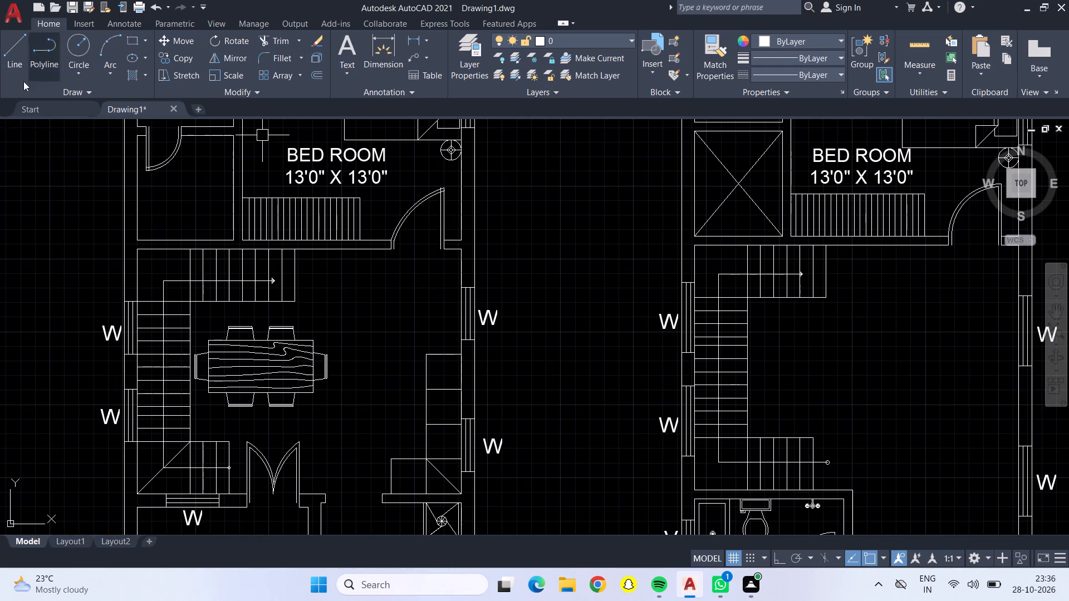
{"action": "left_click", "coordinate": [340, 48]}
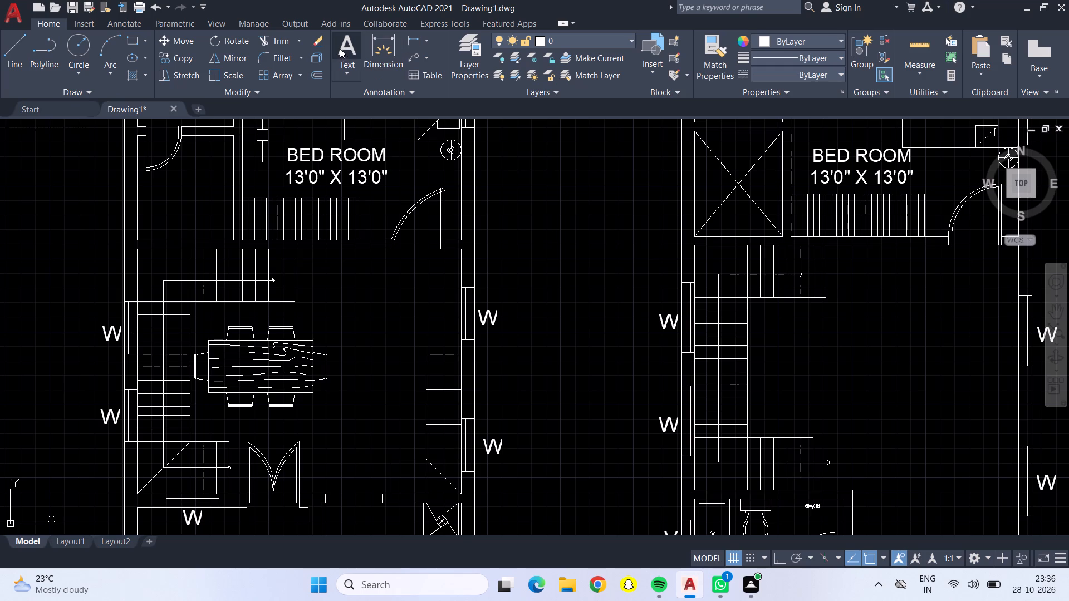
{"action": "left_click_drag", "start_coordinate": [310, 273], "coordinate": [305, 298]}
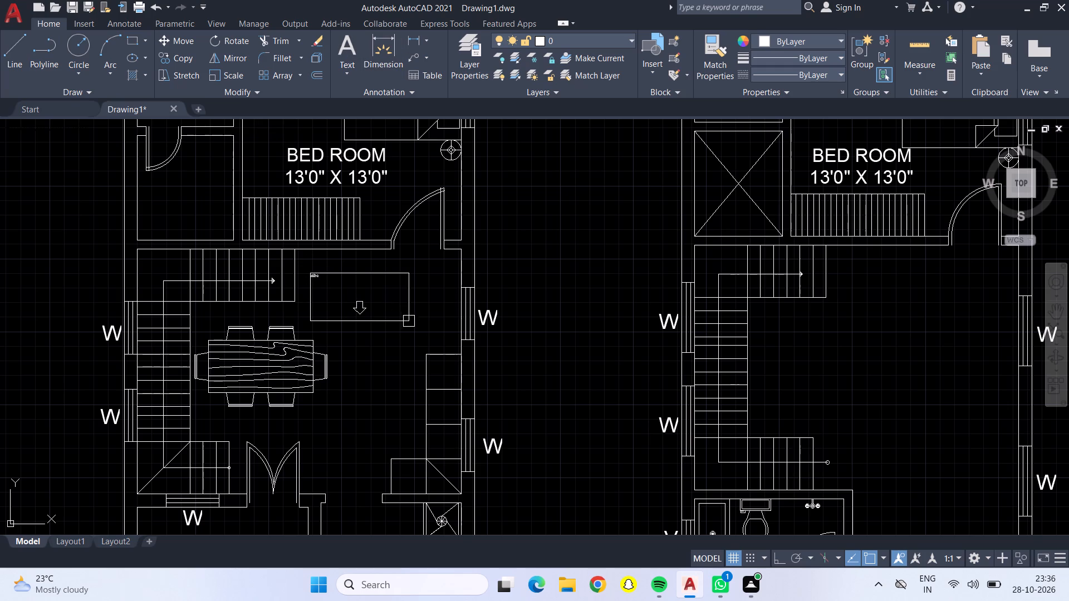
{"action": "left_click", "coordinate": [454, 312]}
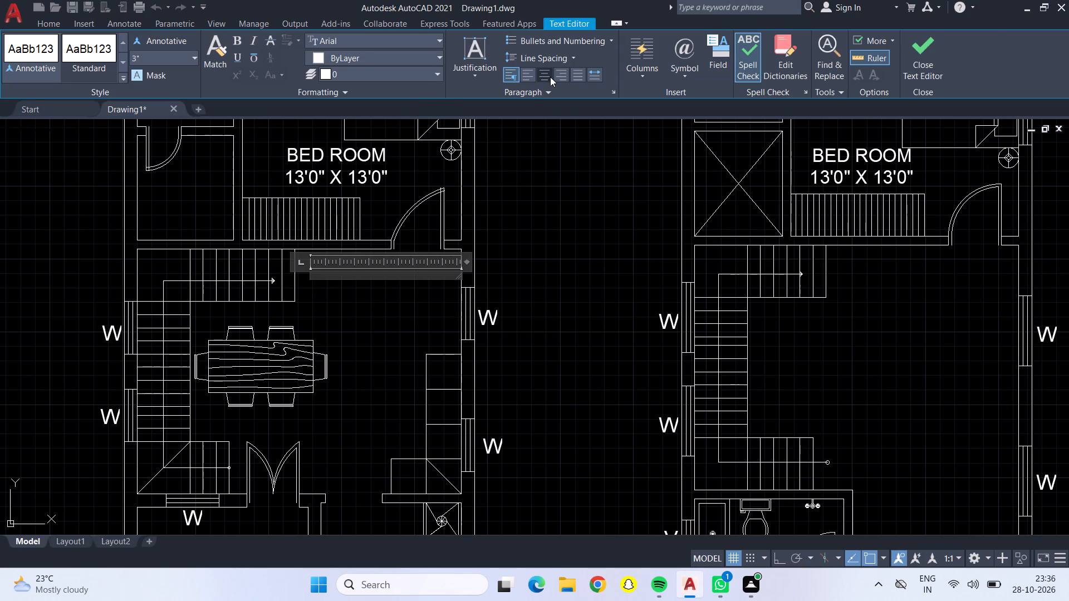
{"action": "left_click", "coordinate": [550, 77]}
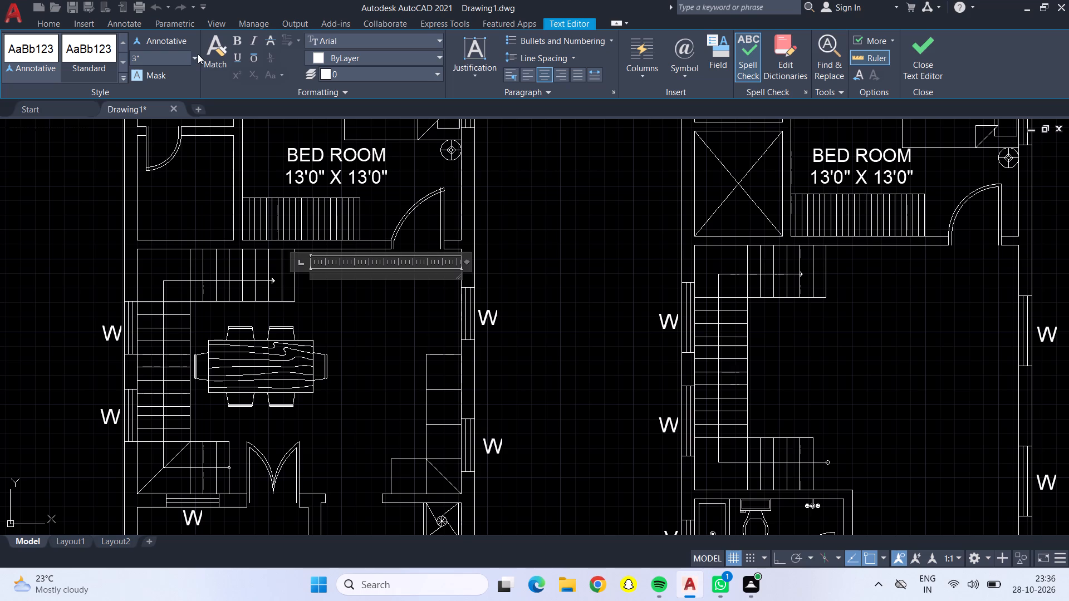
{"action": "left_click", "coordinate": [198, 54]}
{"action": "left_click", "coordinate": [188, 85]}
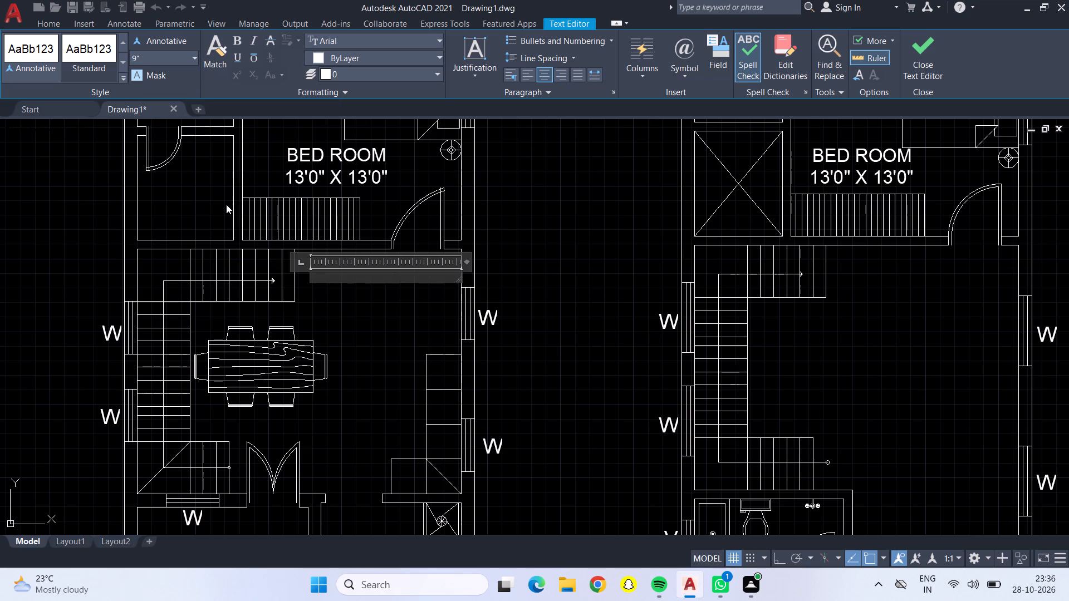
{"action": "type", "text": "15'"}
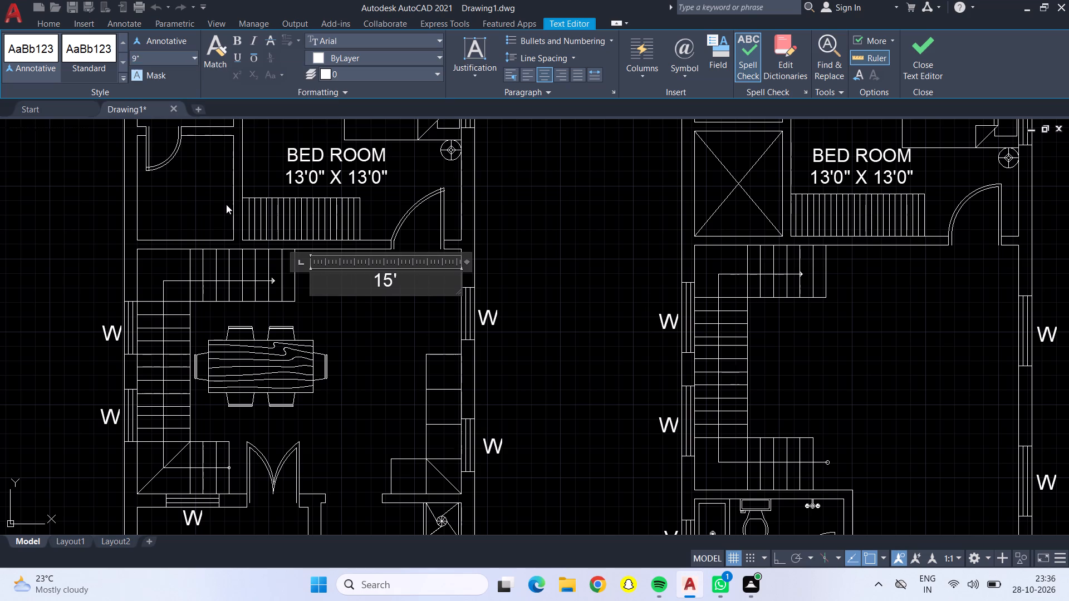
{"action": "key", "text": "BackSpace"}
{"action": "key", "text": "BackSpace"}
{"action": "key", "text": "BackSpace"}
Enter the label HALL with 15'0" X 14'0" beneath it in the first plan's dining area text box.
{"action": "key", "text": "space"}
{"action": "type", "text": "HA"}
{"action": "type", "text": "LL"}
{"action": "key", "text": "space"}
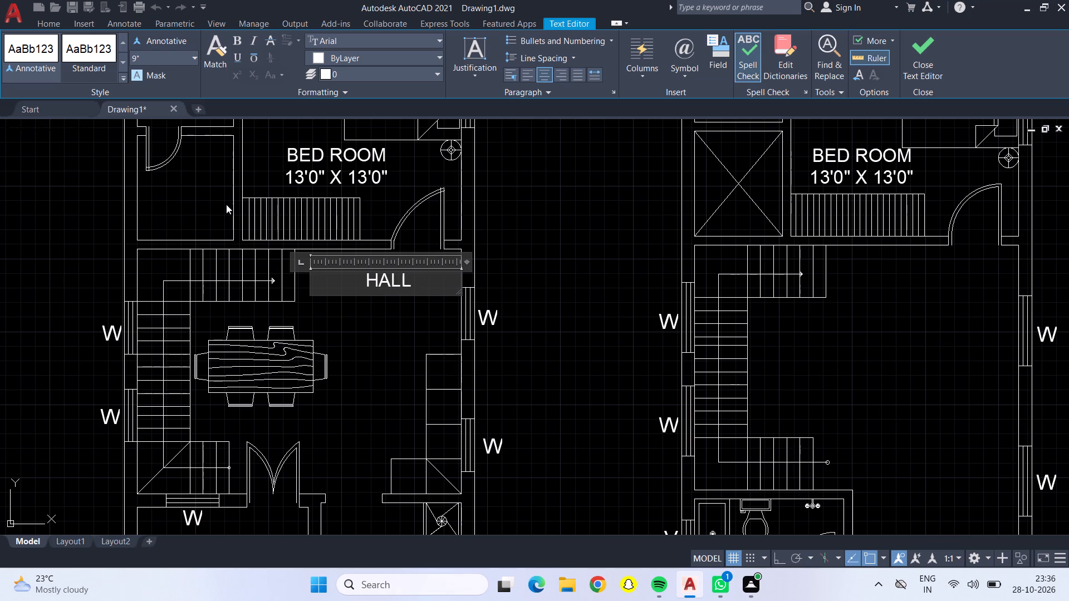
{"action": "key", "text": "Return"}
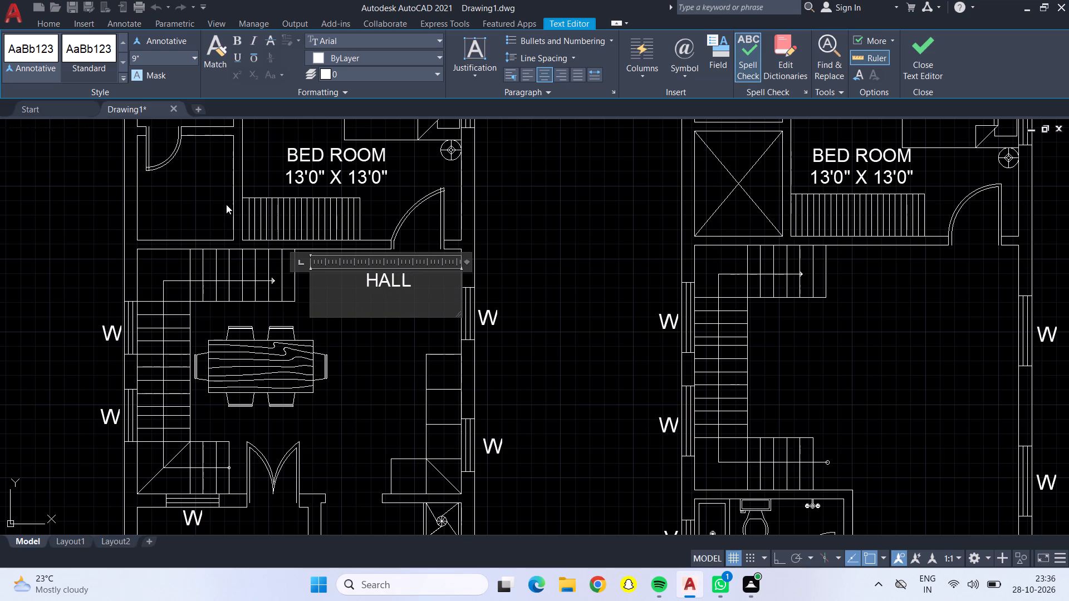
{"action": "key", "text": "1"}
{"action": "key", "text": "5"}
{"action": "type", "text": "'0\" X"}
{"action": "key", "text": "space"}
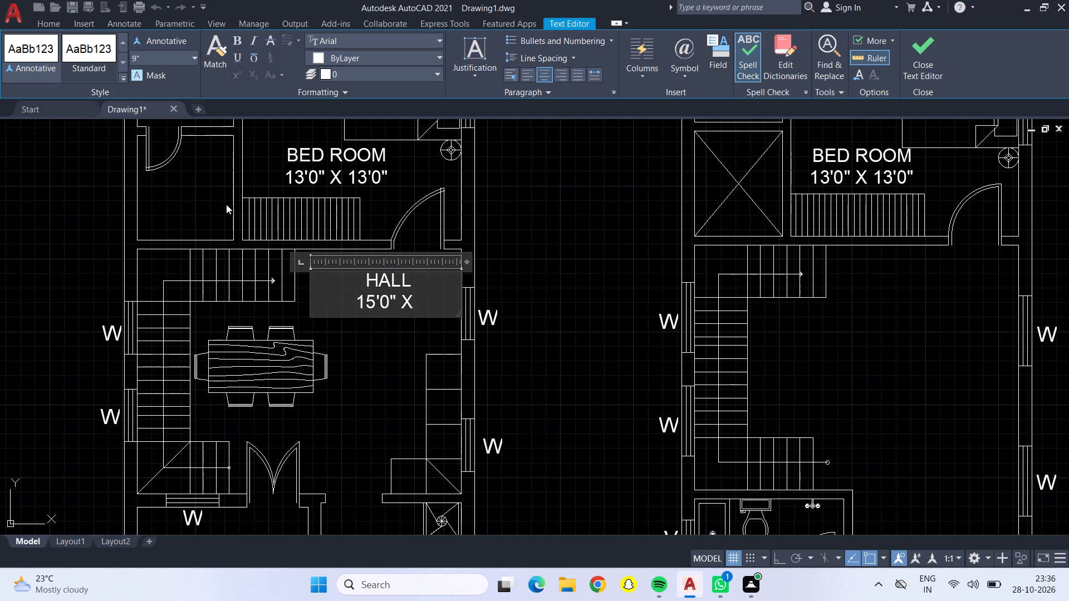
{"action": "key", "text": "1"}
{"action": "type", "text": "4'0\""}
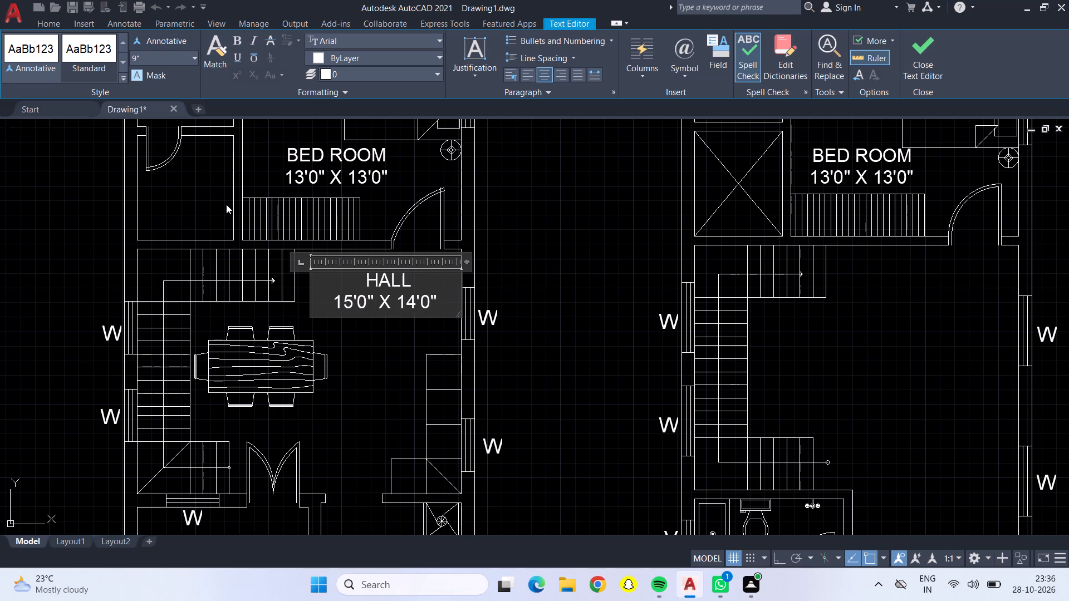
{"action": "left_click", "coordinate": [409, 365]}
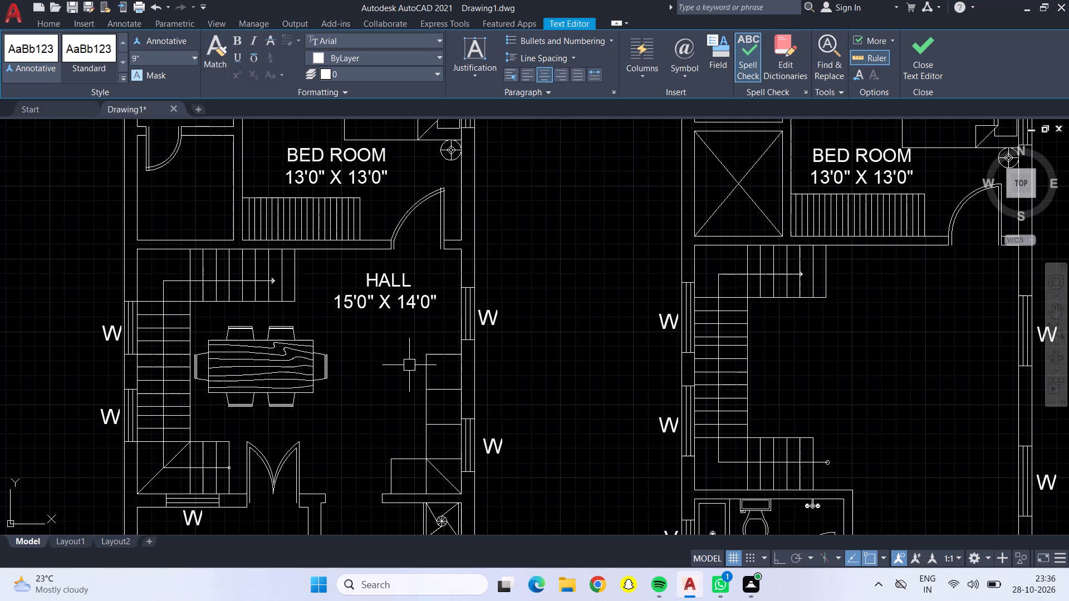
Copy the HALL 15'0" X 14'0" label into the large central rooms of the second and third plans.
{"action": "scroll", "coordinate": [453, 257], "scroll_direction": "down", "scroll_amount": 1}
{"action": "middle_click", "coordinate": [474, 291]}
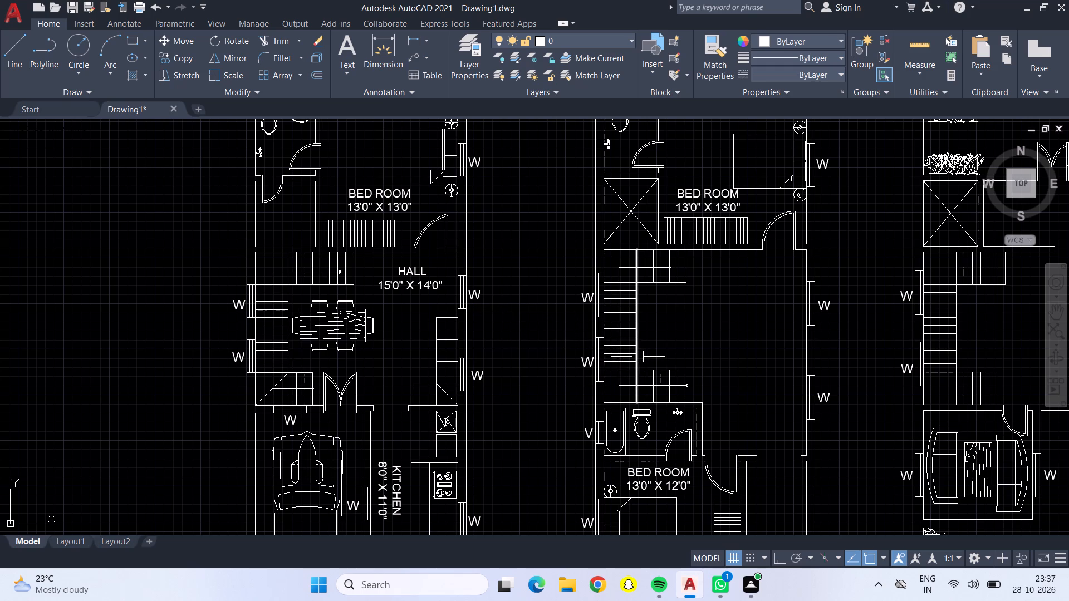
{"action": "left_click", "coordinate": [430, 277]}
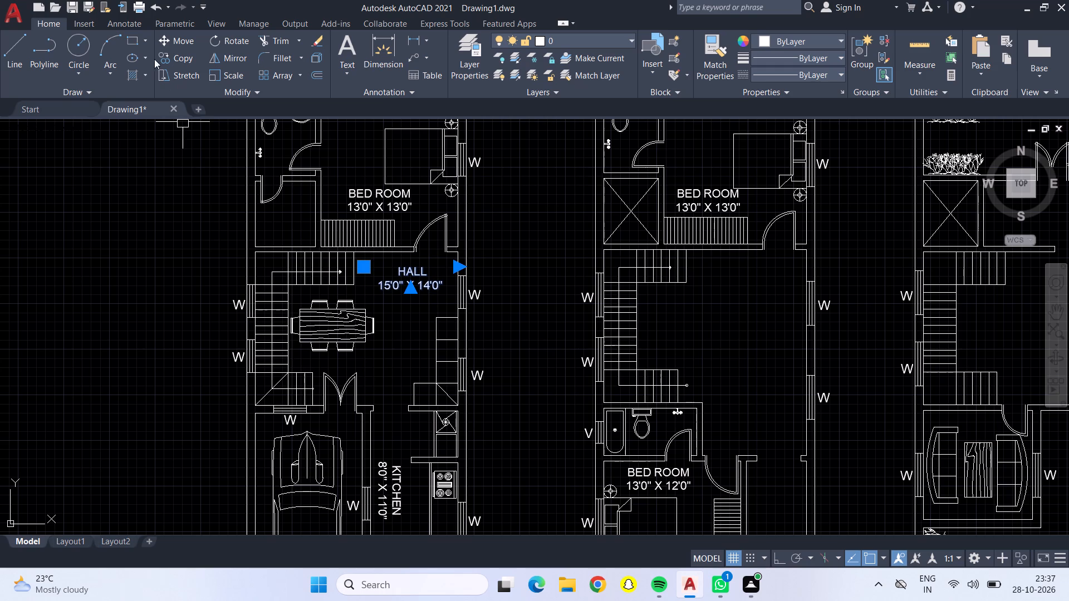
{"action": "left_click", "coordinate": [176, 58]}
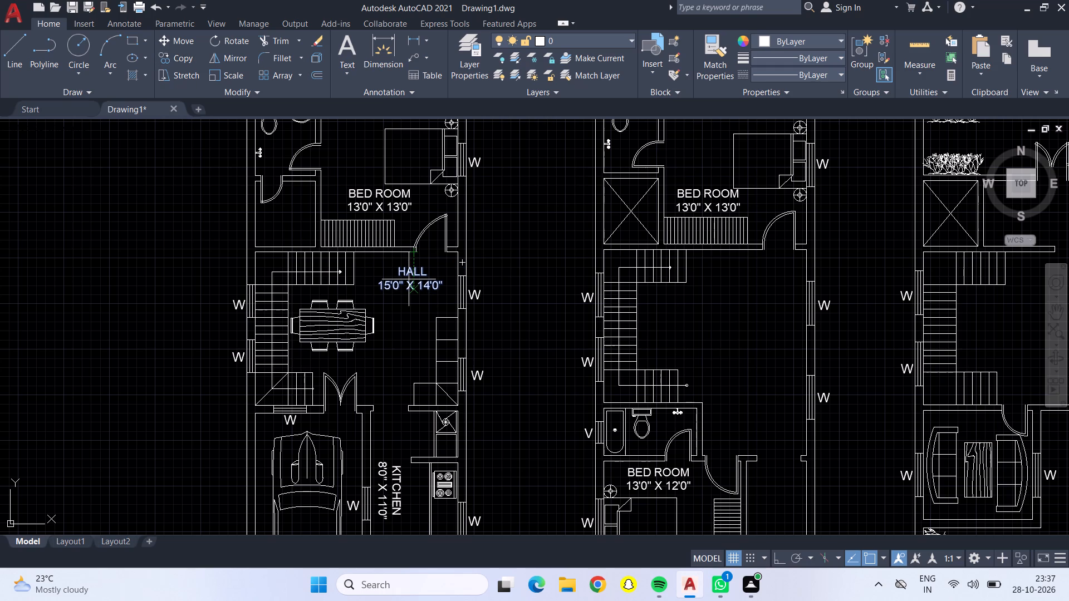
{"action": "left_click", "coordinate": [409, 280]}
{"action": "left_click", "coordinate": [719, 333]}
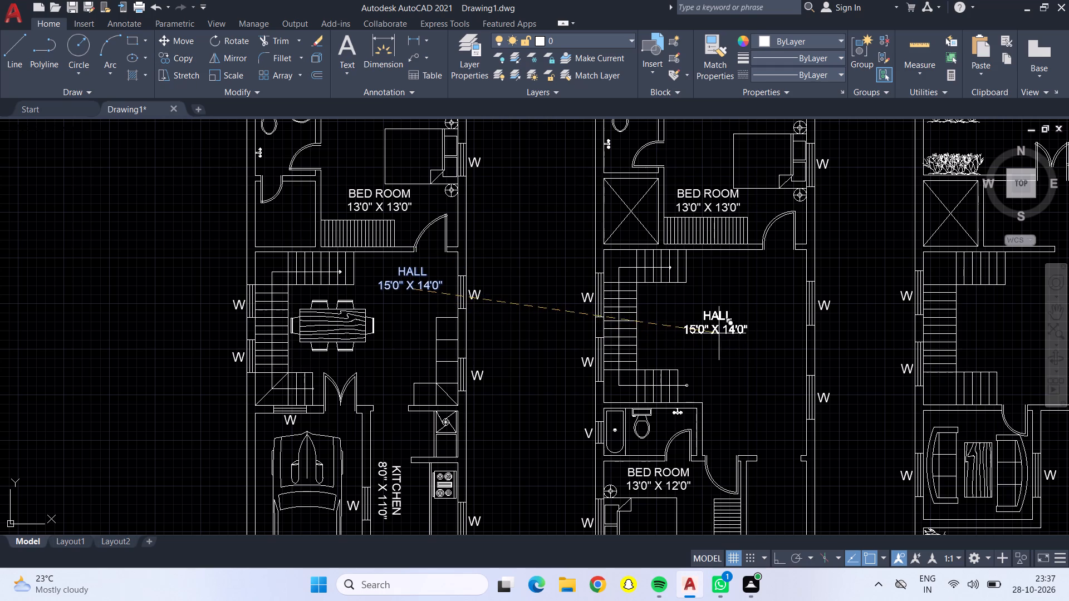
{"action": "scroll", "coordinate": [817, 344], "scroll_direction": "down", "scroll_amount": 1}
{"action": "scroll", "coordinate": [984, 333], "scroll_direction": "up", "scroll_amount": 2}
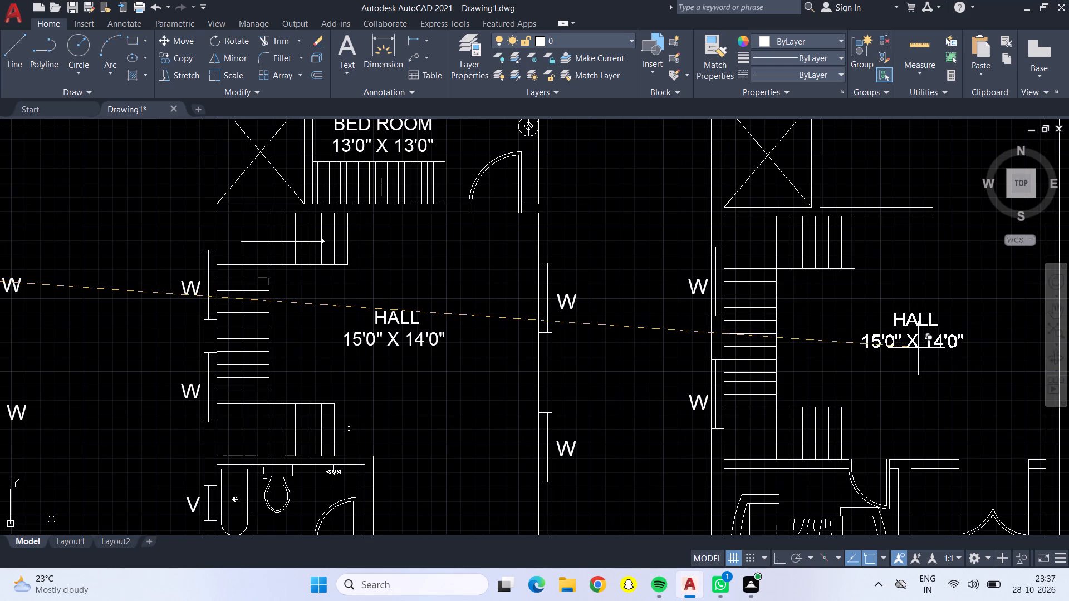
{"action": "left_click", "coordinate": [916, 346]}
{"action": "scroll", "coordinate": [916, 346], "scroll_direction": "down", "scroll_amount": 3}
{"action": "key", "text": "Escape"}
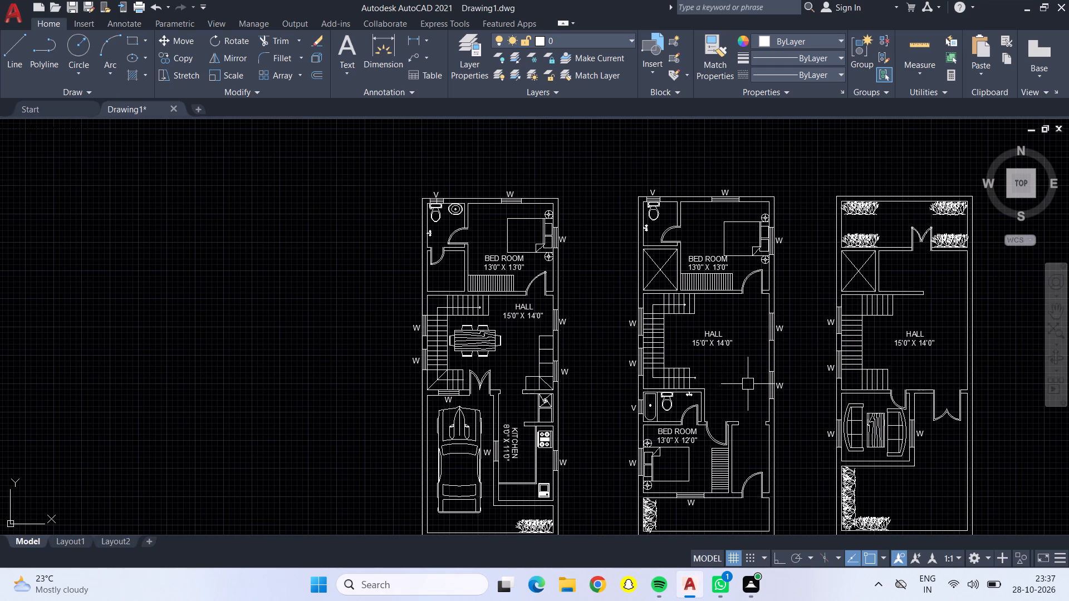
Draw crossing diagonal lines between the corners of the small space south of the first plan's upper toilet.
{"action": "middle_click_drag", "start_coordinate": [747, 385], "coordinate": [705, 323]}
{"action": "middle_click_drag", "start_coordinate": [564, 292], "coordinate": [596, 353]}
{"action": "scroll", "coordinate": [449, 224], "scroll_direction": "up", "scroll_amount": 2}
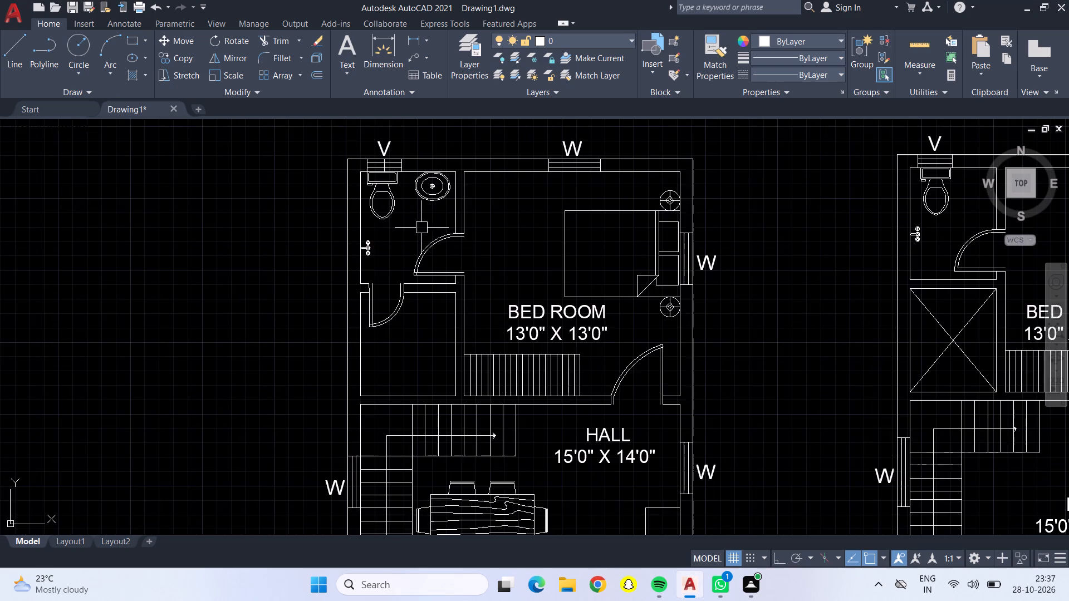
{"action": "scroll", "coordinate": [484, 284], "scroll_direction": "down", "scroll_amount": 1}
{"action": "scroll", "coordinate": [455, 319], "scroll_direction": "up", "scroll_amount": 1}
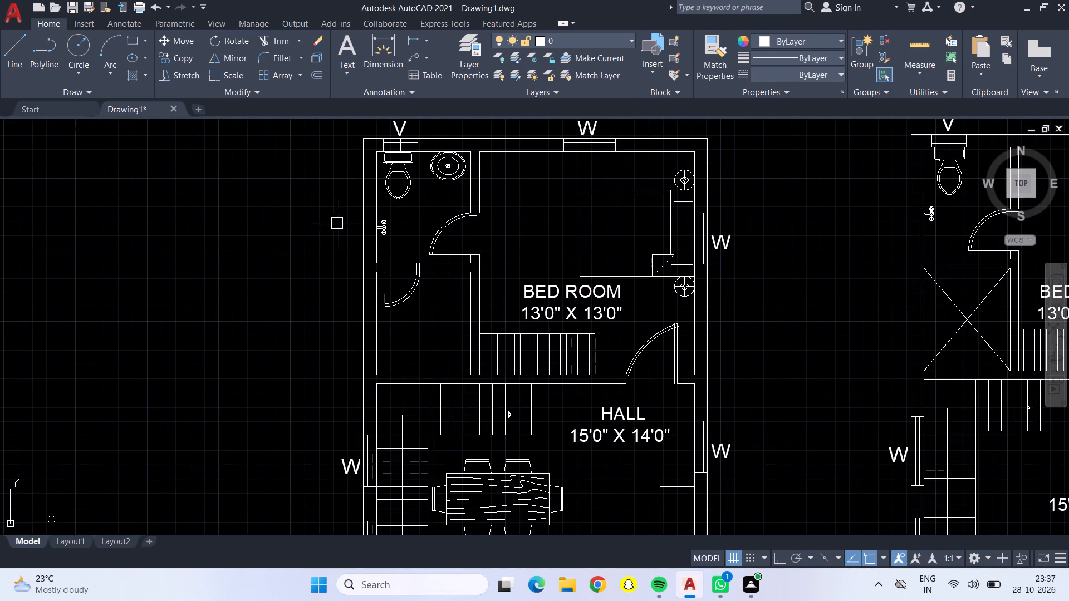
{"action": "left_click_drag", "start_coordinate": [7, 68], "coordinate": [13, 81]}
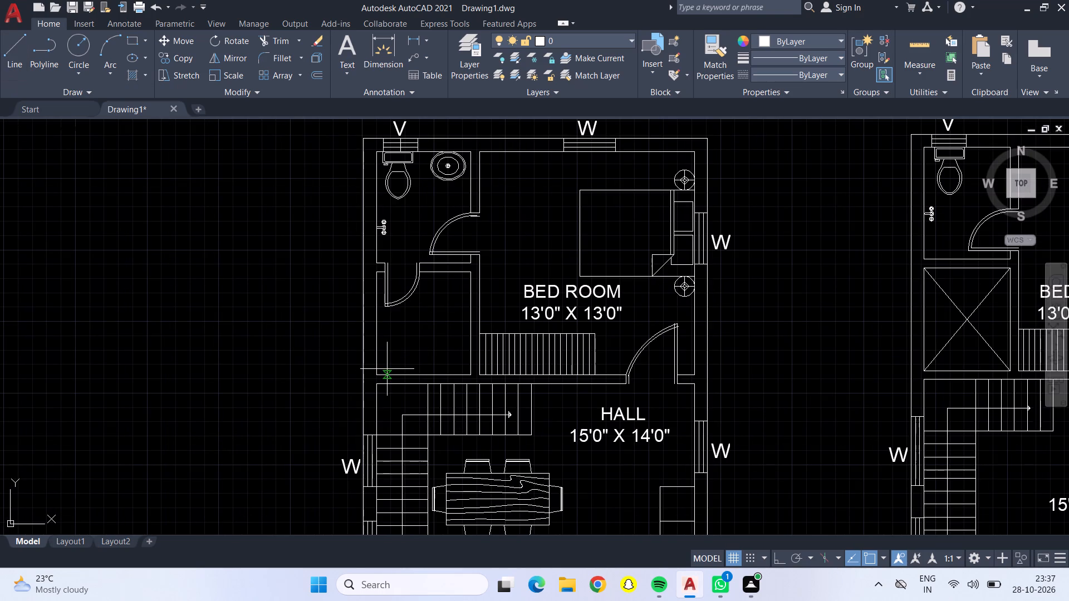
{"action": "left_click", "coordinate": [377, 373]}
{"action": "left_click", "coordinate": [469, 273]}
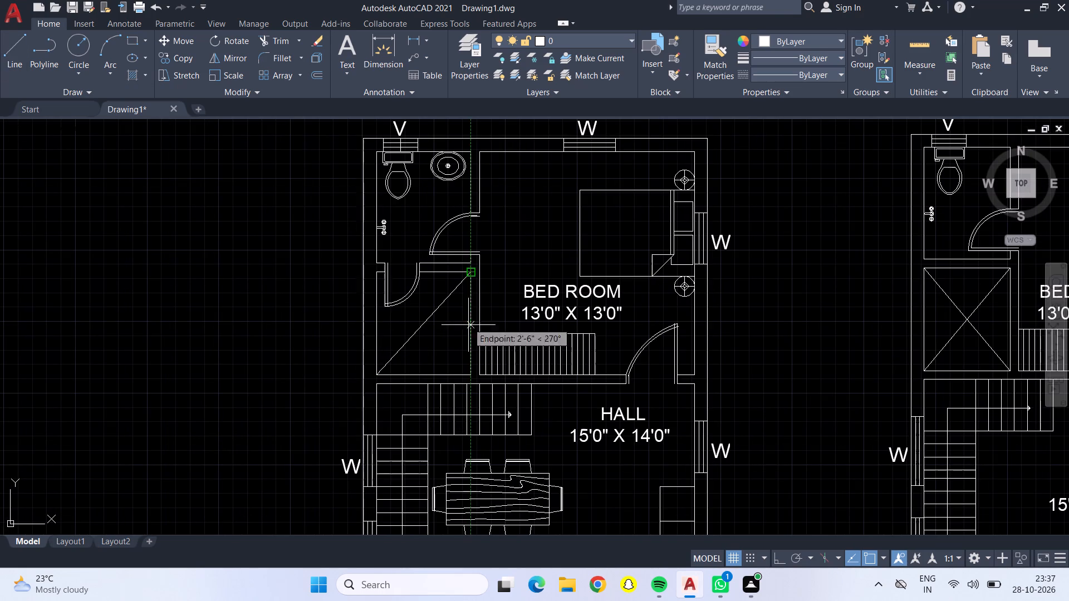
{"action": "left_click", "coordinate": [470, 372]}
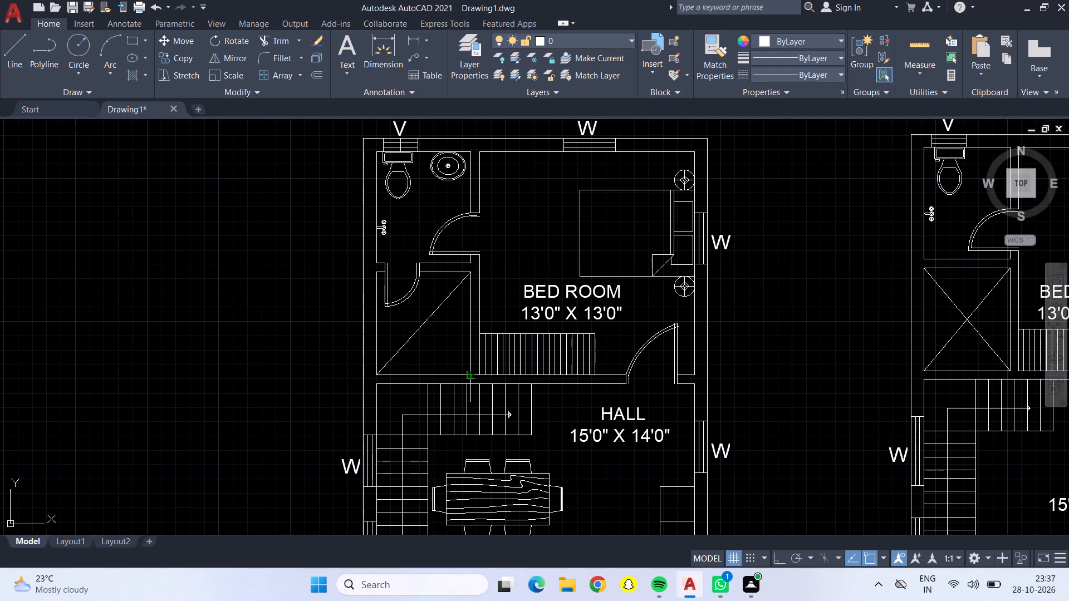
{"action": "left_click", "coordinate": [381, 272]}
{"action": "key", "text": "Escape"}
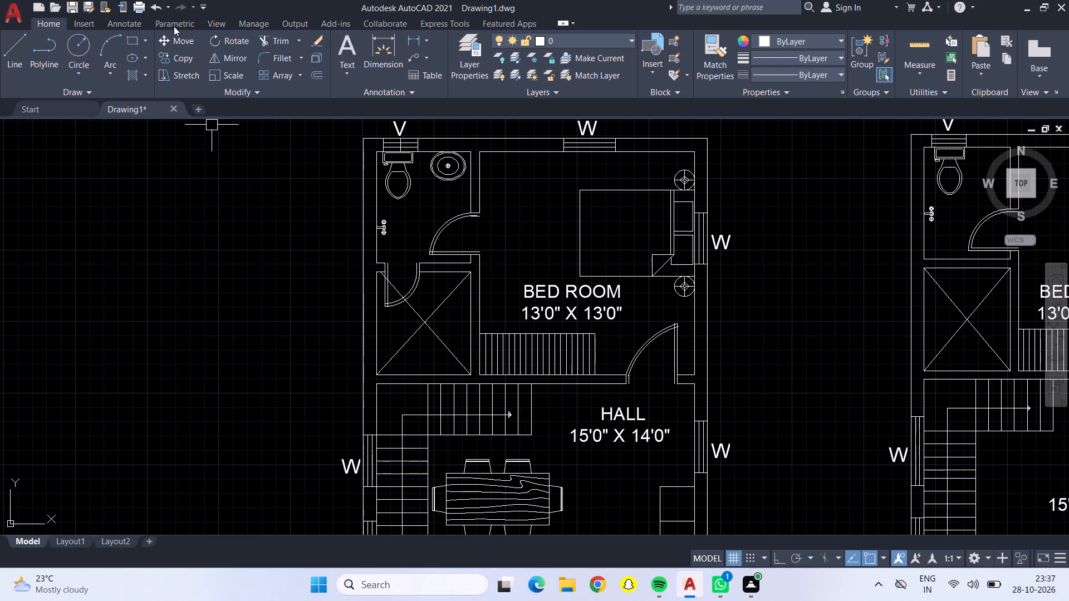
Add the centred label OPEN in 9" text at the middle of the first plan's crossed space.
{"action": "left_click", "coordinate": [341, 56]}
{"action": "scroll", "coordinate": [394, 340], "scroll_direction": "up", "scroll_amount": 2}
{"action": "left_click", "coordinate": [377, 280]}
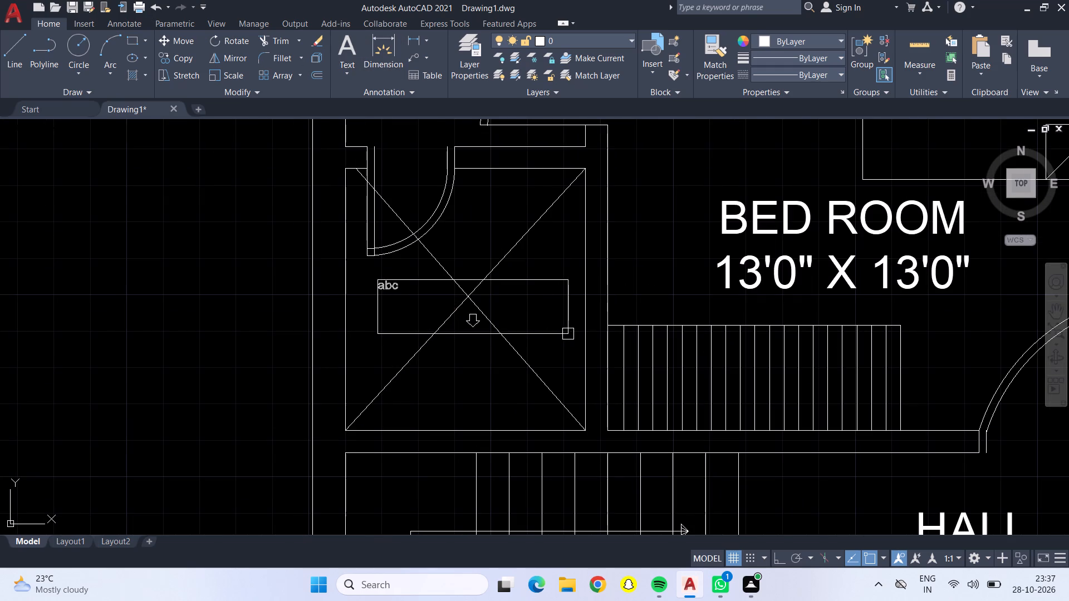
{"action": "left_click", "coordinate": [568, 334]}
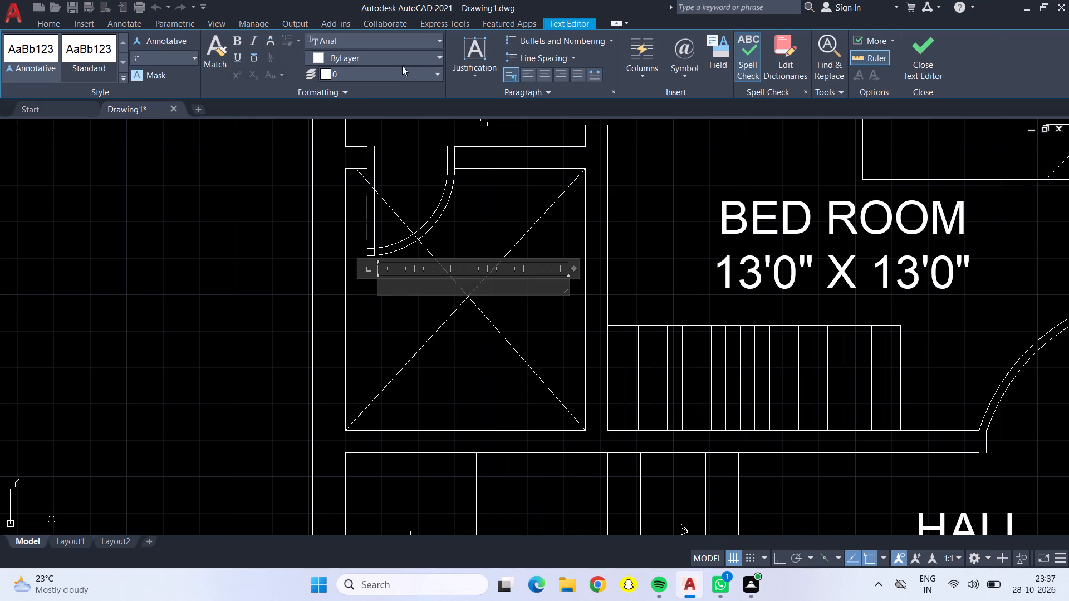
{"action": "left_click", "coordinate": [545, 78]}
{"action": "left_click", "coordinate": [195, 56]}
{"action": "left_click", "coordinate": [178, 96]}
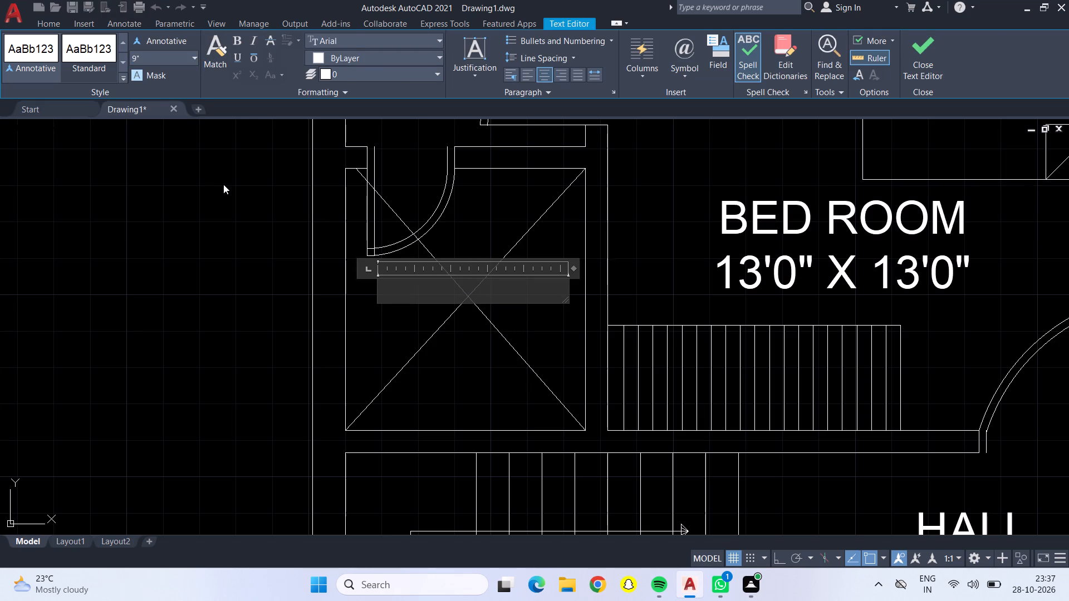
{"action": "type", "text": "OPE"}
{"action": "type", "text": "N"}
{"action": "key", "text": "space"}
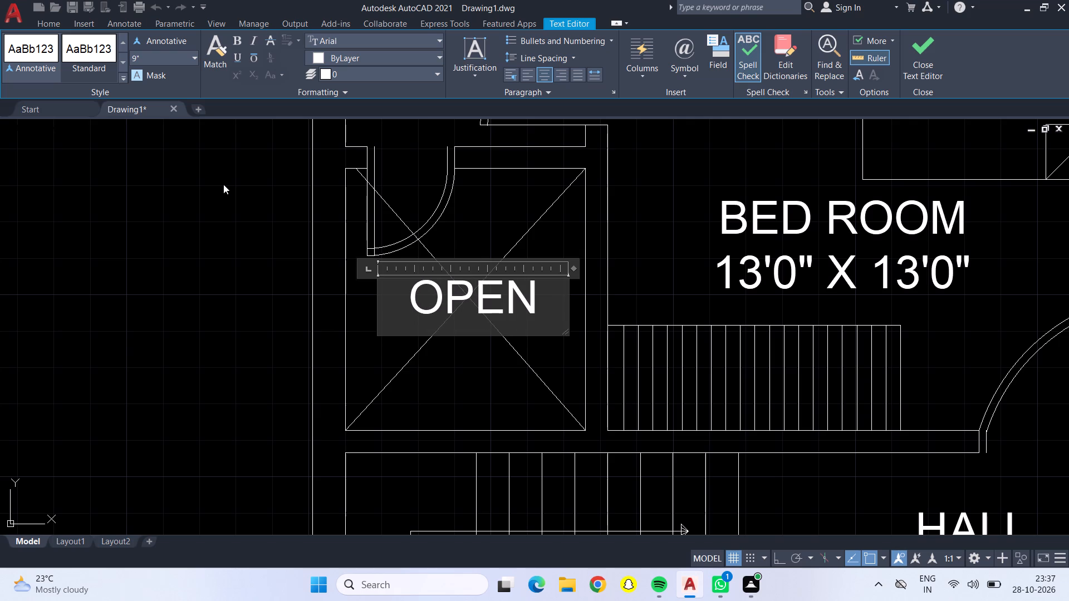
{"action": "left_click", "coordinate": [366, 349]}
Copy the OPEN label into the matching crossed spaces of the second and third plans.
{"action": "left_click", "coordinate": [473, 300]}
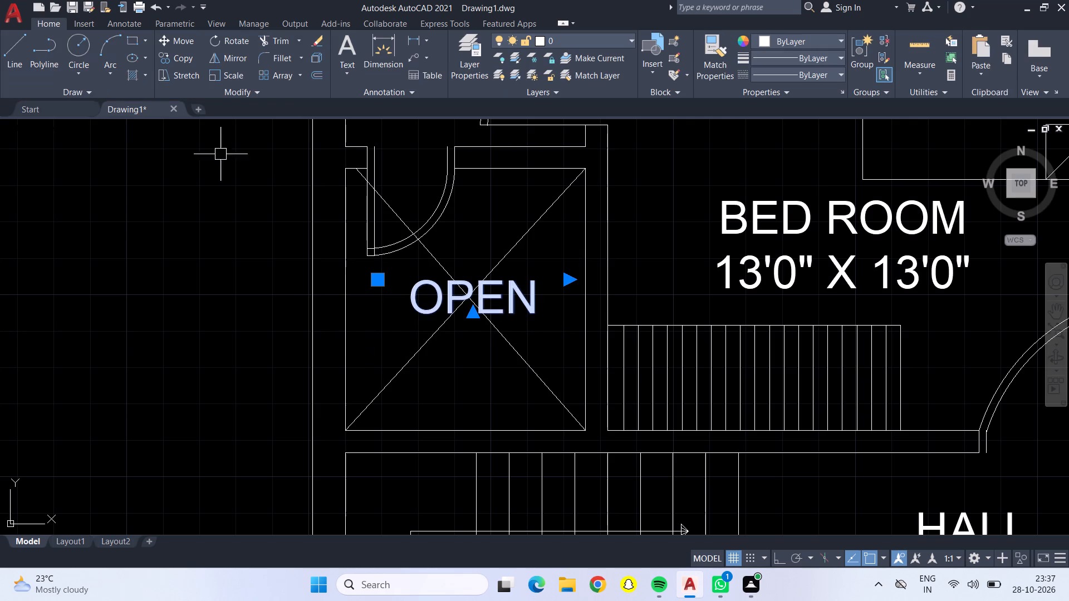
{"action": "left_click", "coordinate": [167, 63]}
{"action": "left_click", "coordinate": [428, 311]}
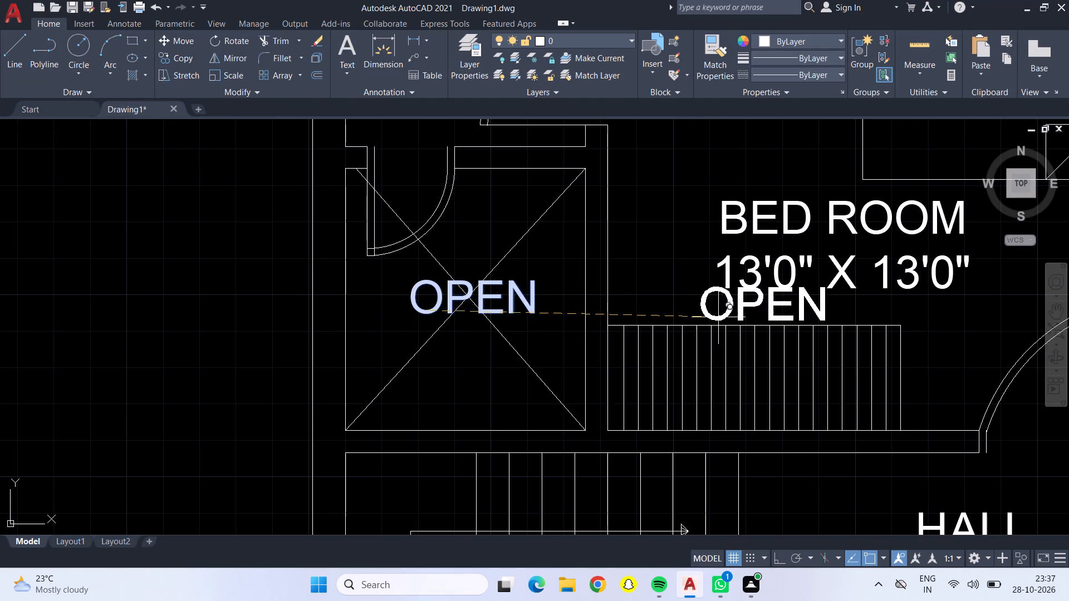
{"action": "scroll", "coordinate": [718, 317], "scroll_direction": "down", "scroll_amount": 3}
{"action": "middle_click_drag", "start_coordinate": [842, 340], "coordinate": [746, 348]}
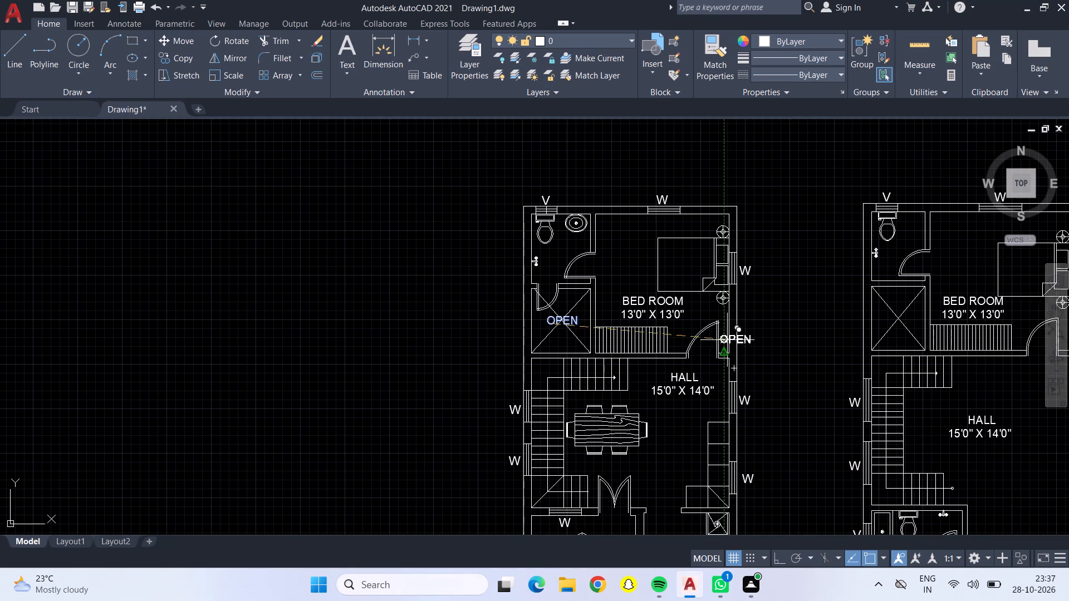
{"action": "scroll", "coordinate": [875, 334], "scroll_direction": "up", "scroll_amount": 2}
{"action": "left_click", "coordinate": [894, 302]}
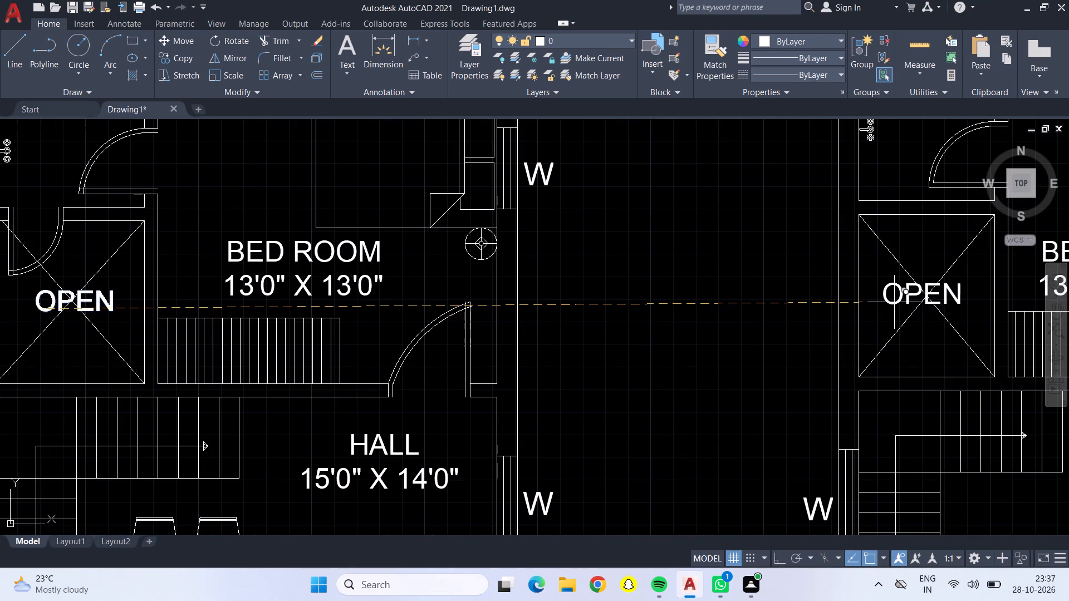
{"action": "scroll", "coordinate": [911, 314], "scroll_direction": "down", "scroll_amount": 3}
{"action": "middle_click_drag", "start_coordinate": [985, 381], "coordinate": [971, 386]}
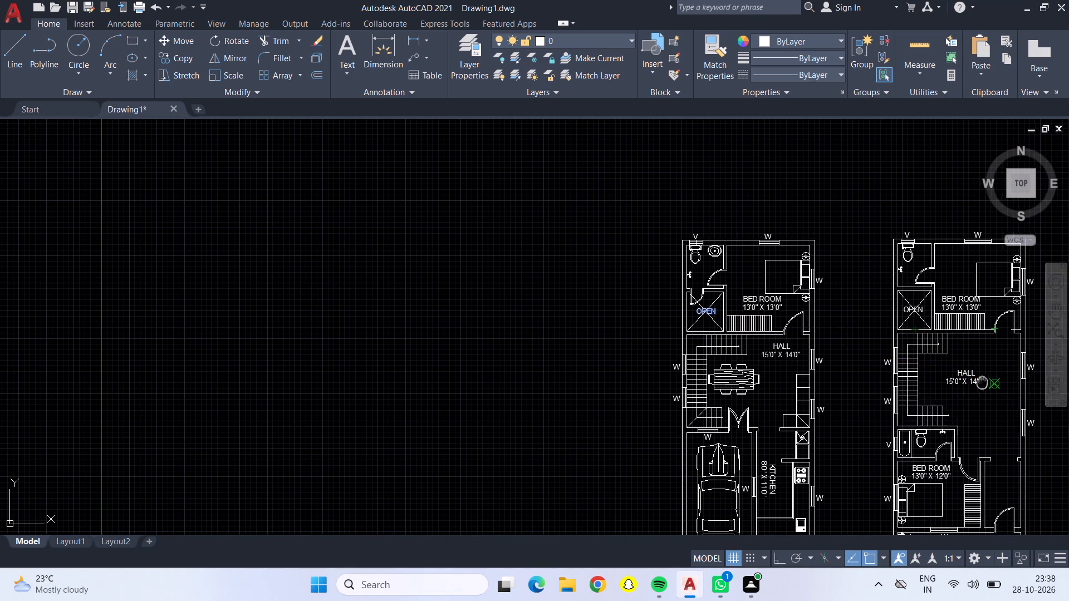
{"action": "middle_click_drag", "start_coordinate": [971, 386], "coordinate": [707, 408]}
{"action": "scroll", "coordinate": [812, 348], "scroll_direction": "up", "scroll_amount": 3}
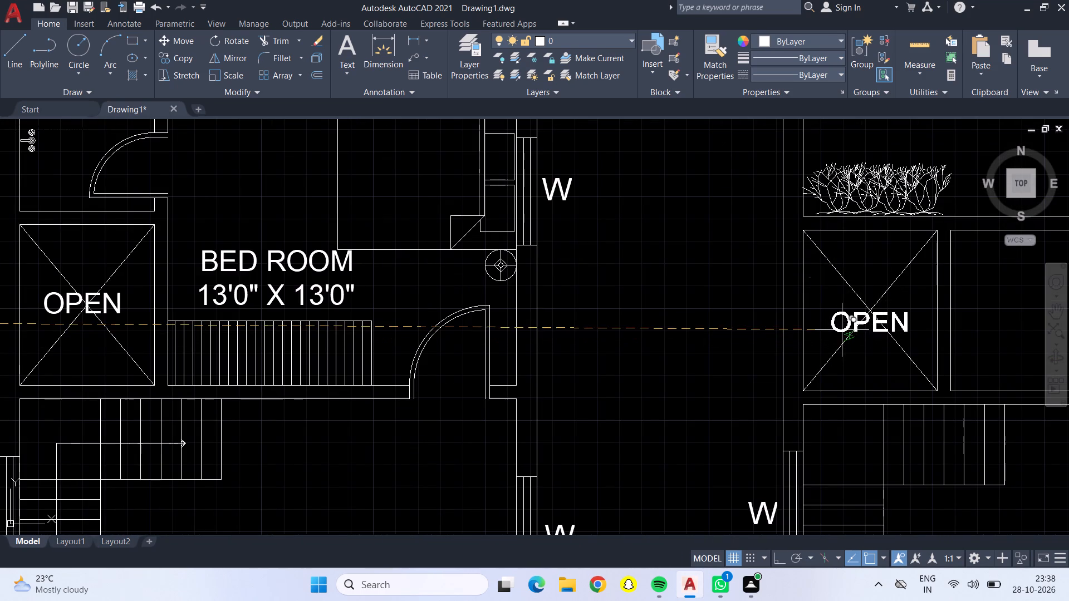
{"action": "left_click", "coordinate": [844, 317]}
{"action": "key", "text": "Escape"}
Measure the width and depth of the planted strip at the south end of the second plan.
{"action": "scroll", "coordinate": [844, 326], "scroll_direction": "down", "scroll_amount": 3}
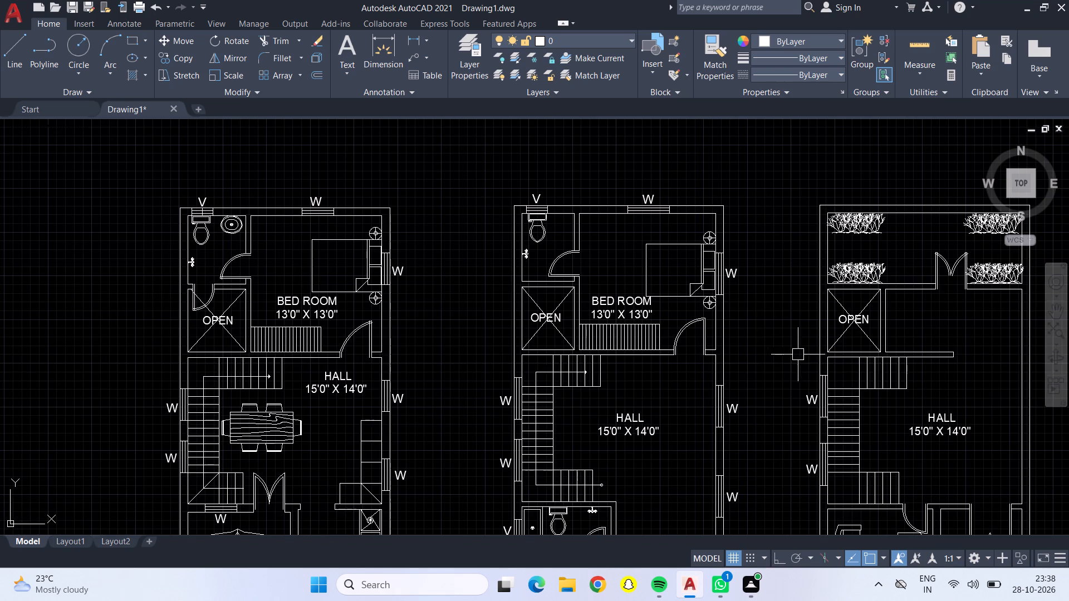
{"action": "middle_click_drag", "start_coordinate": [749, 382], "coordinate": [712, 313]}
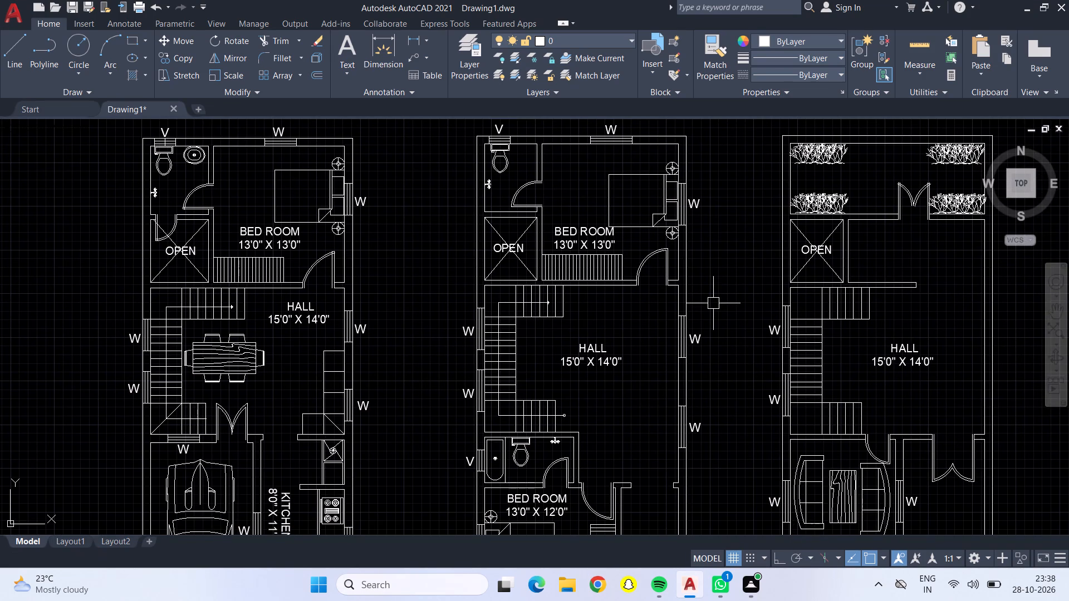
{"action": "scroll", "coordinate": [607, 366], "scroll_direction": "down", "scroll_amount": 1}
{"action": "middle_click_drag", "start_coordinate": [606, 402], "coordinate": [546, 249]}
{"action": "scroll", "coordinate": [526, 378], "scroll_direction": "up", "scroll_amount": 2}
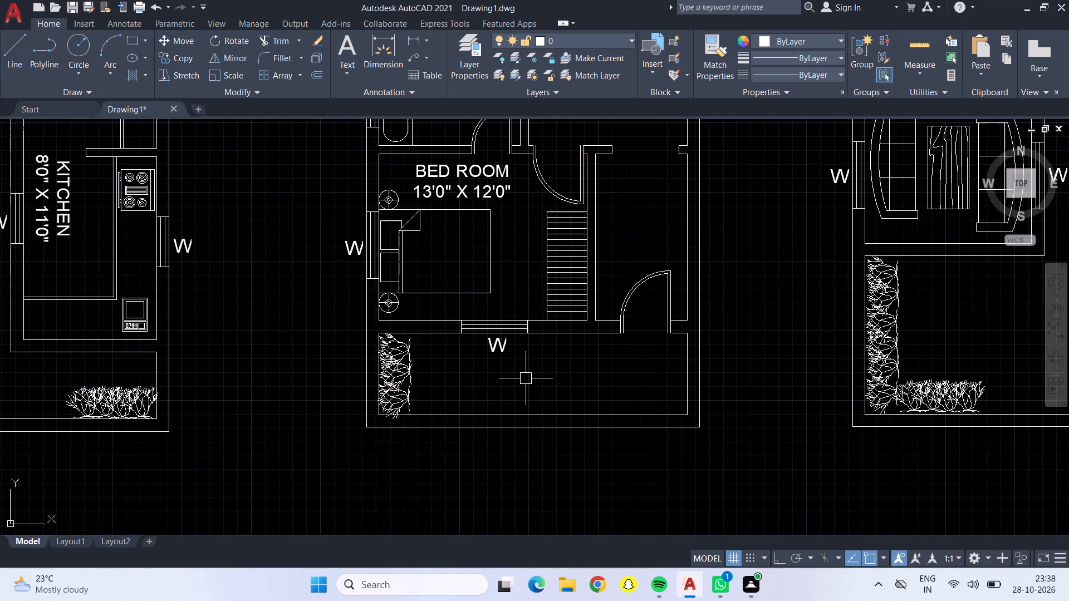
{"action": "scroll", "coordinate": [517, 368], "scroll_direction": "up", "scroll_amount": 2}
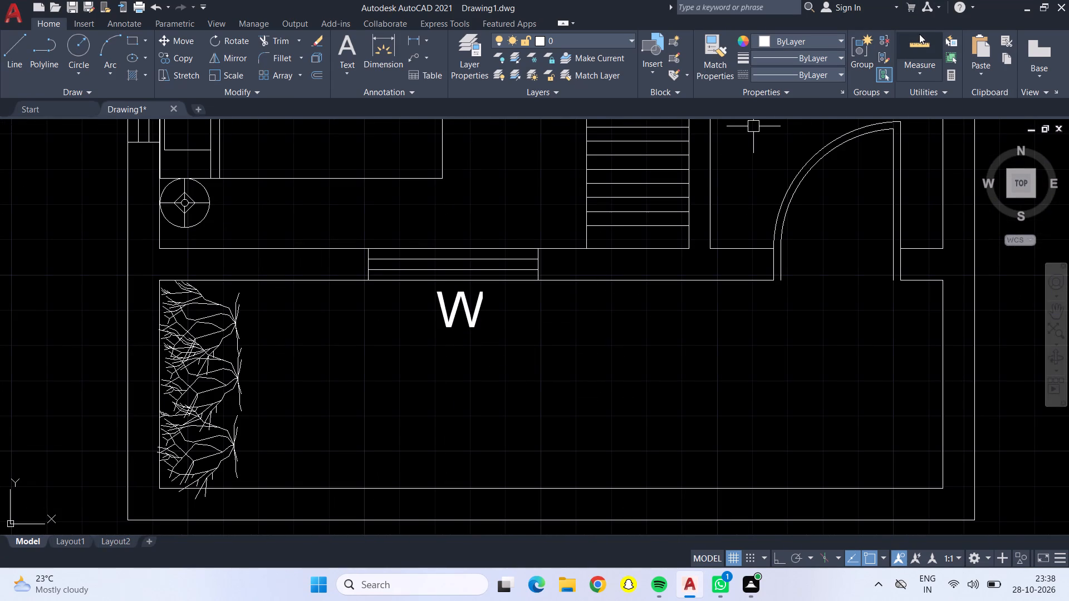
{"action": "left_click", "coordinate": [918, 47]}
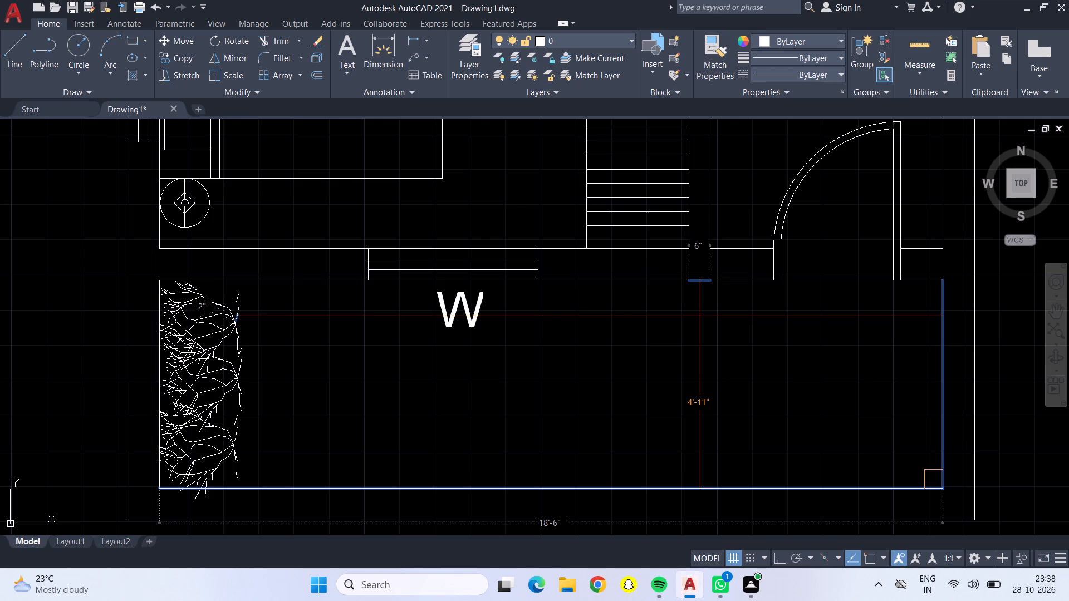
{"action": "key", "text": "Escape"}
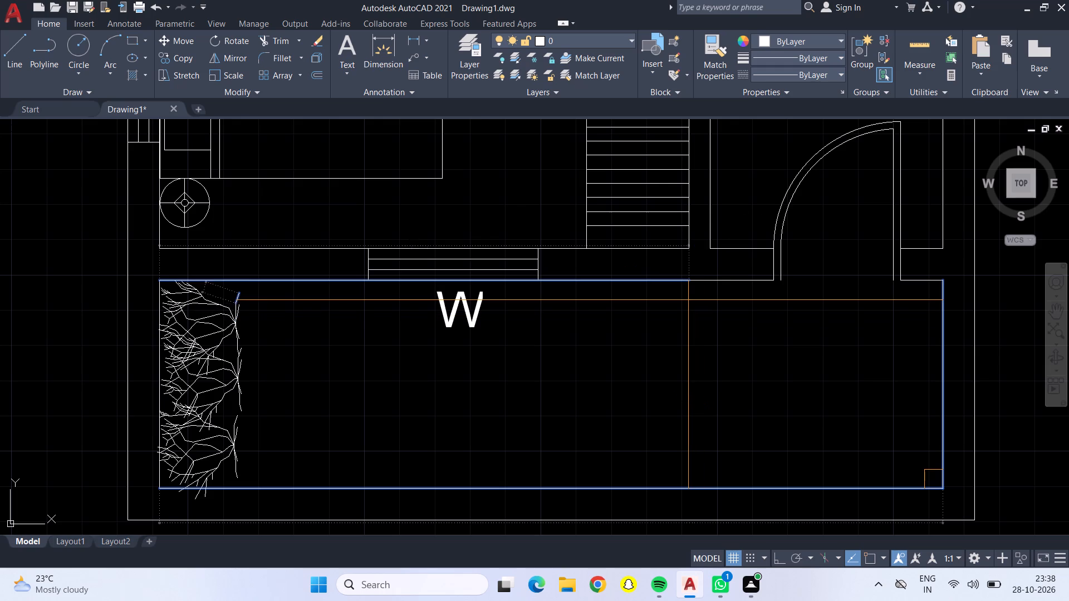
Add the centred label BALCONY 18'0" X 4'0" in 9" text inside the second plan's south planted strip.
{"action": "key", "text": "grave"}
{"action": "left_click", "coordinate": [339, 60]}
{"action": "left_click", "coordinate": [406, 338]}
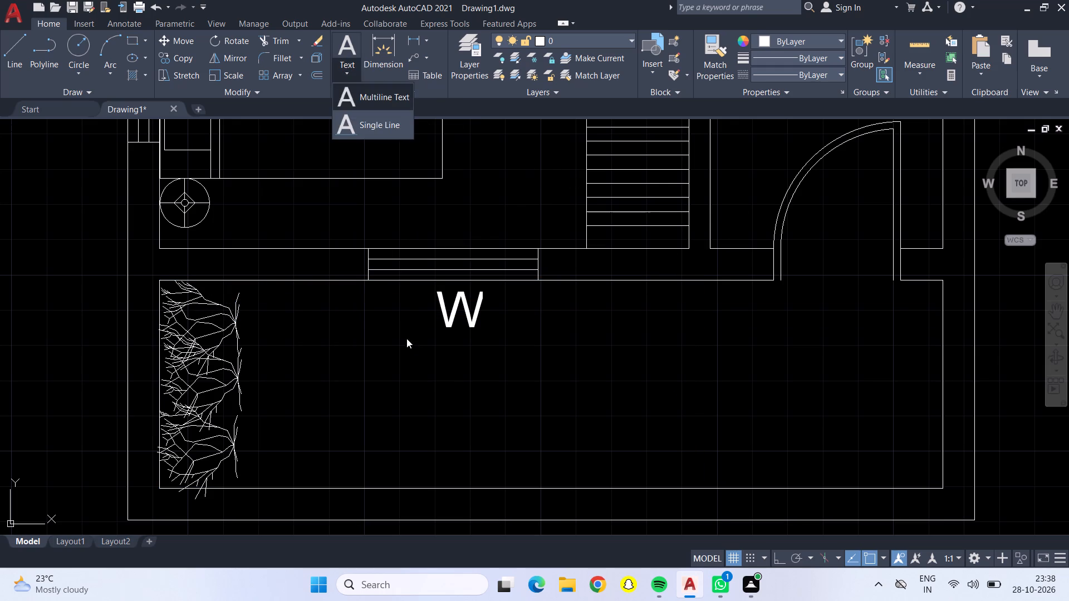
{"action": "left_click", "coordinate": [342, 58]}
{"action": "left_click", "coordinate": [341, 41]}
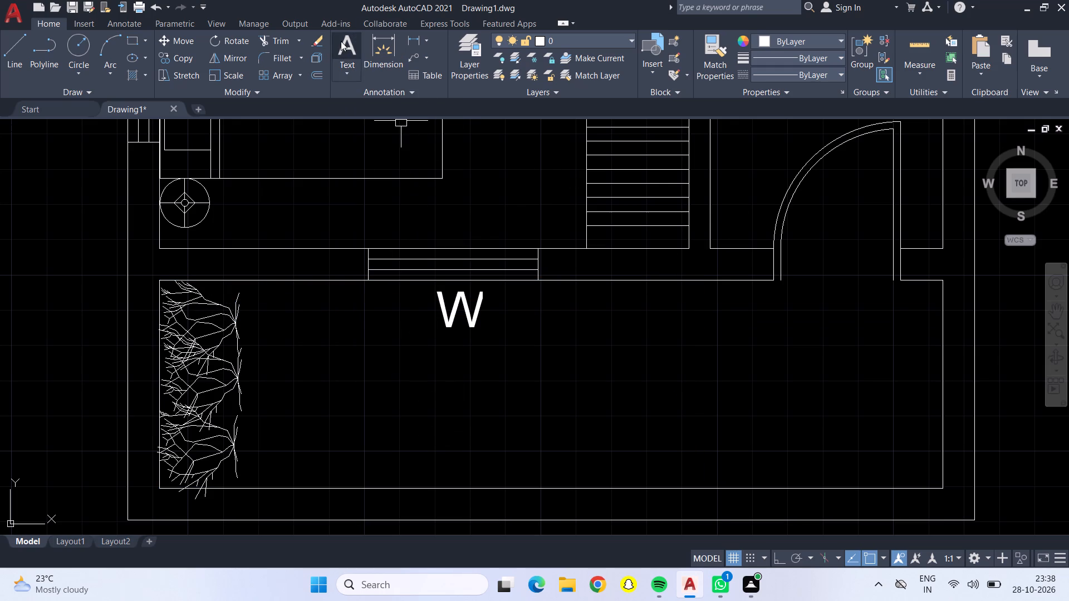
{"action": "left_click_drag", "start_coordinate": [395, 342], "coordinate": [410, 378]}
{"action": "left_click", "coordinate": [812, 464]}
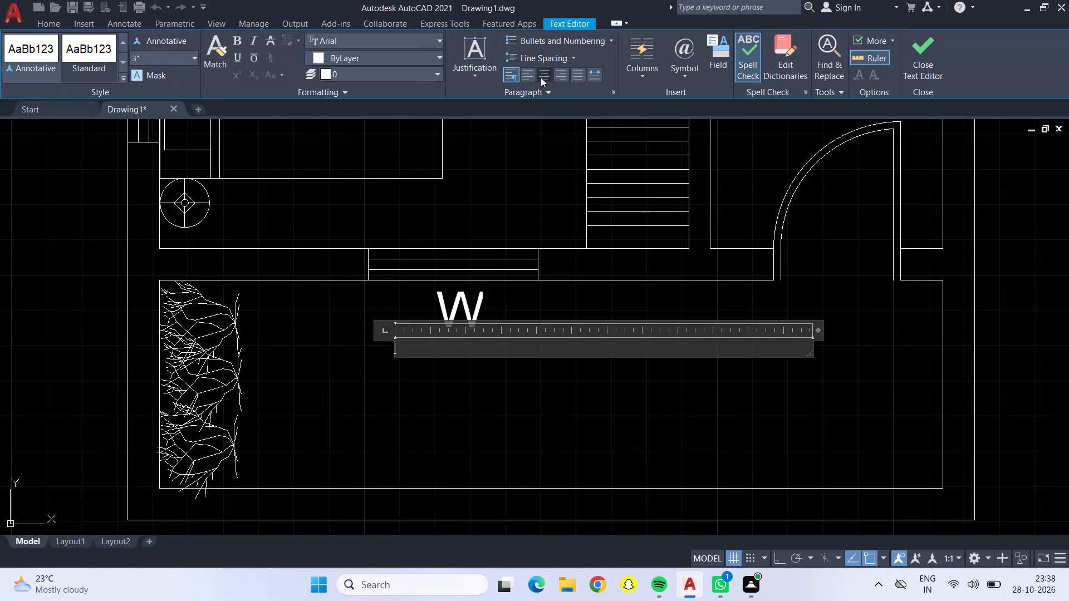
{"action": "left_click", "coordinate": [540, 77]}
{"action": "left_click", "coordinate": [190, 58]}
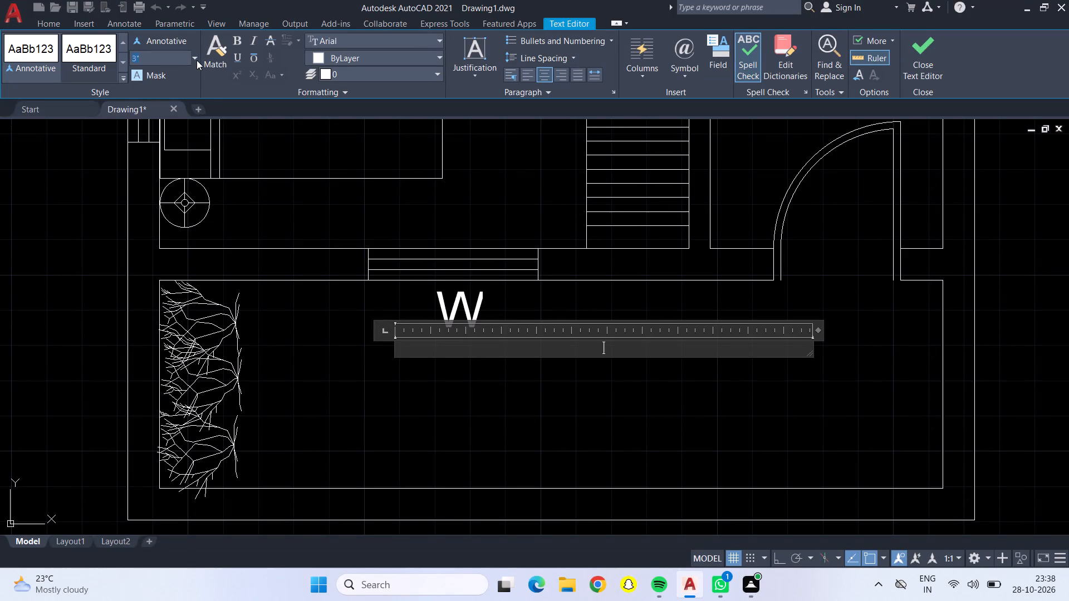
{"action": "left_click", "coordinate": [197, 58]}
{"action": "left_click", "coordinate": [185, 91]}
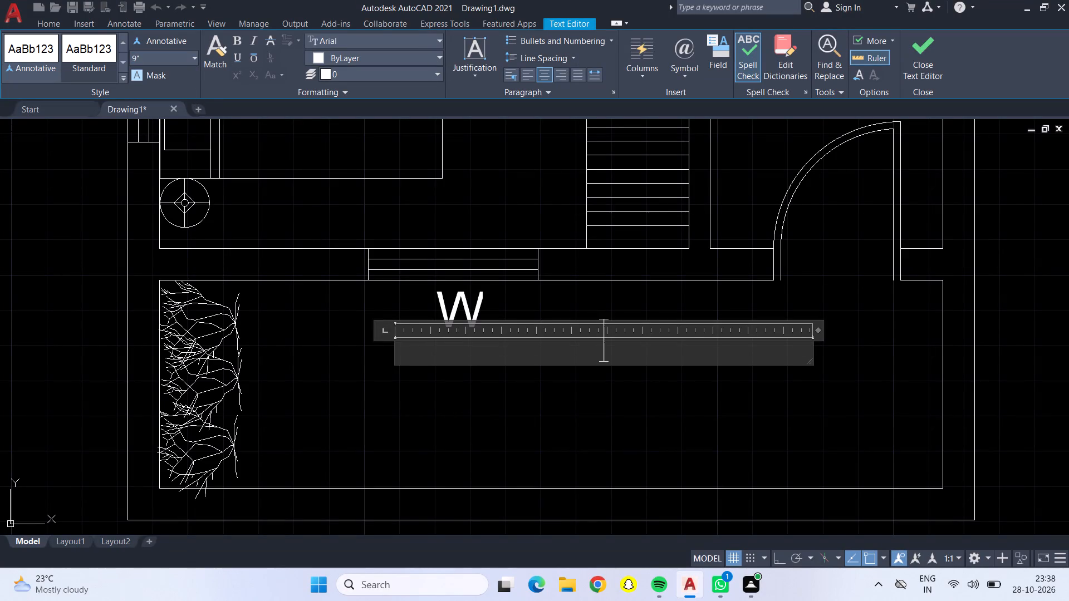
{"action": "key", "text": "shift+b"}
{"action": "key", "text": "shift+a"}
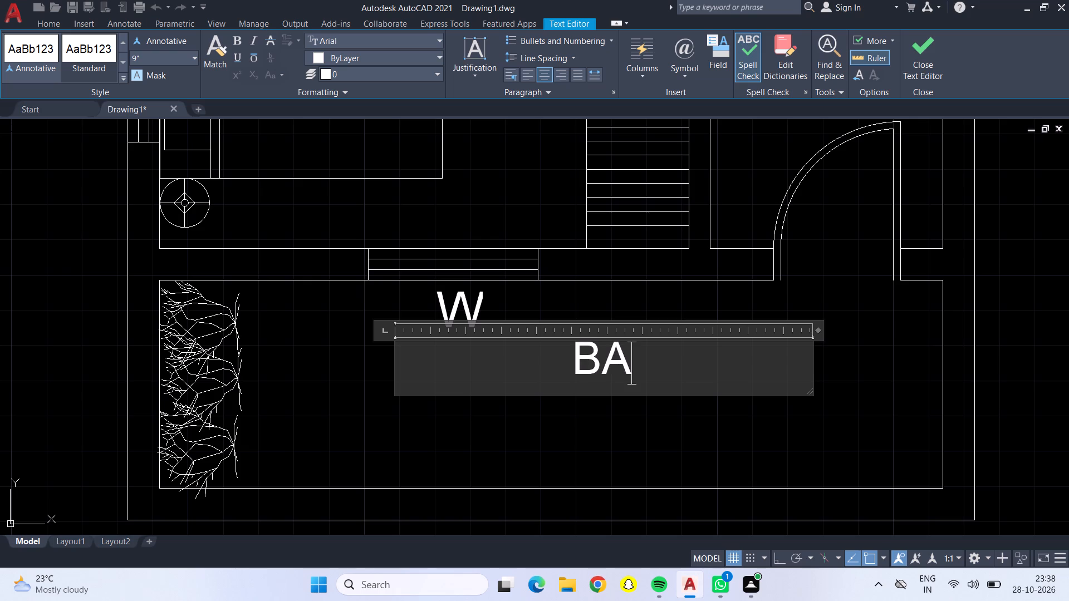
{"action": "key", "text": "shift+l"}
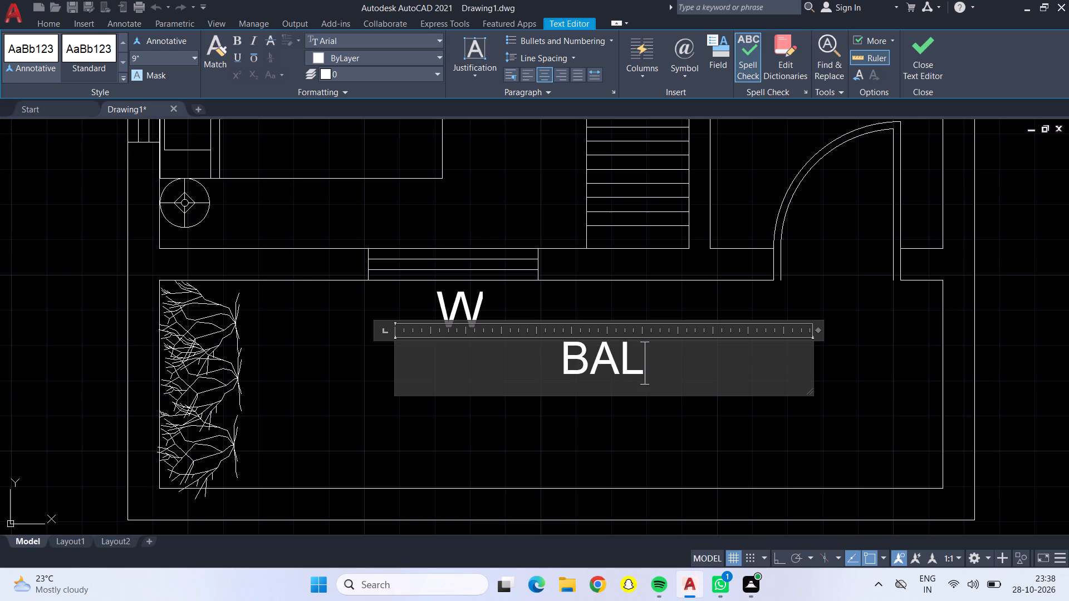
{"action": "type", "text": "CON"}
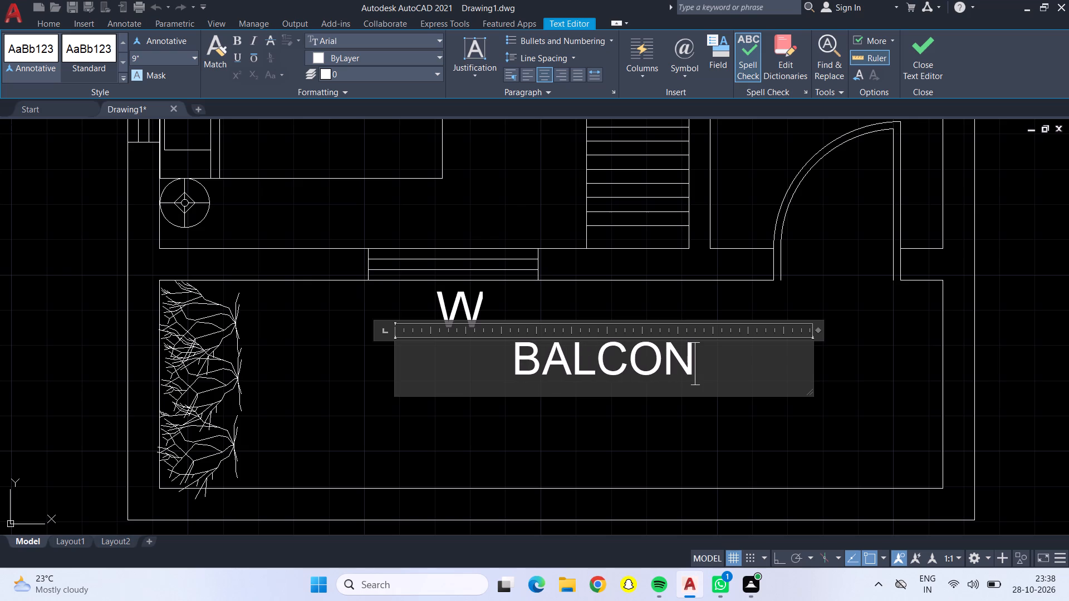
{"action": "key", "text": "shift+y"}
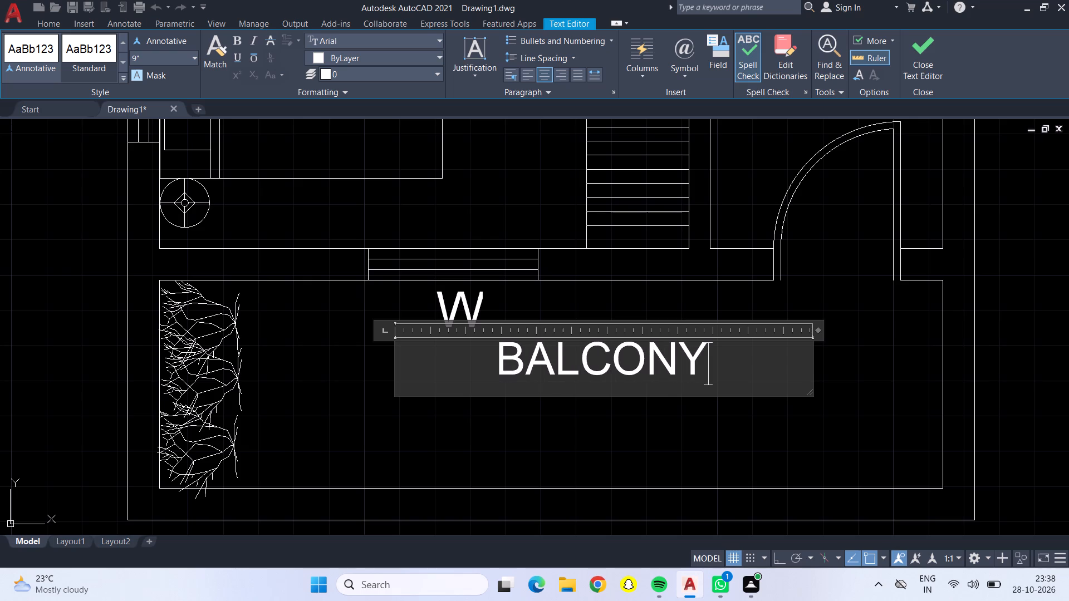
{"action": "key", "text": "shift+space"}
{"action": "key", "text": "Return"}
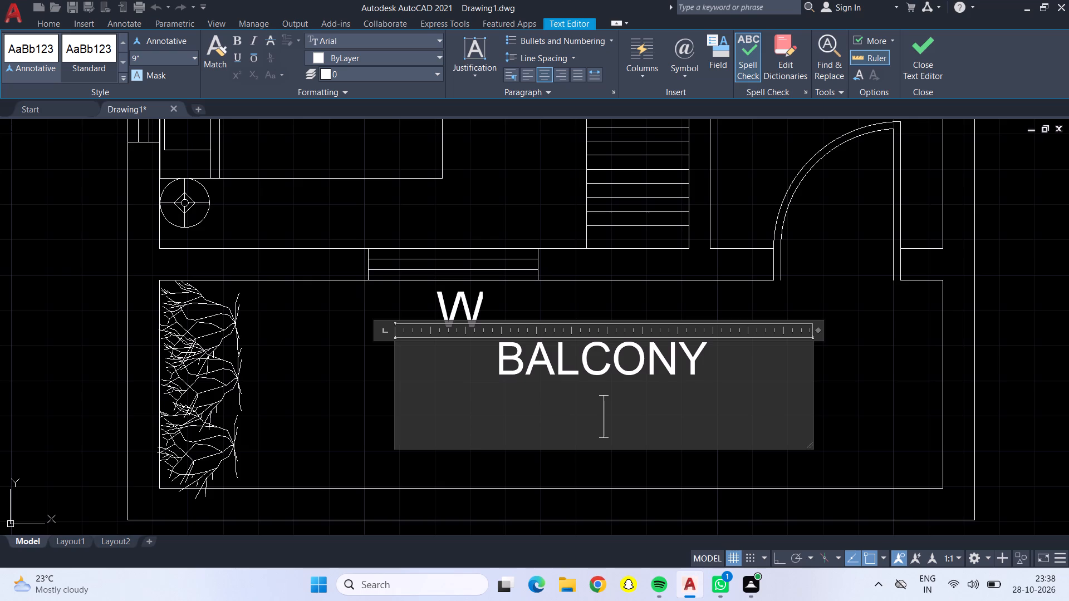
{"action": "type", "text": "18'0\""}
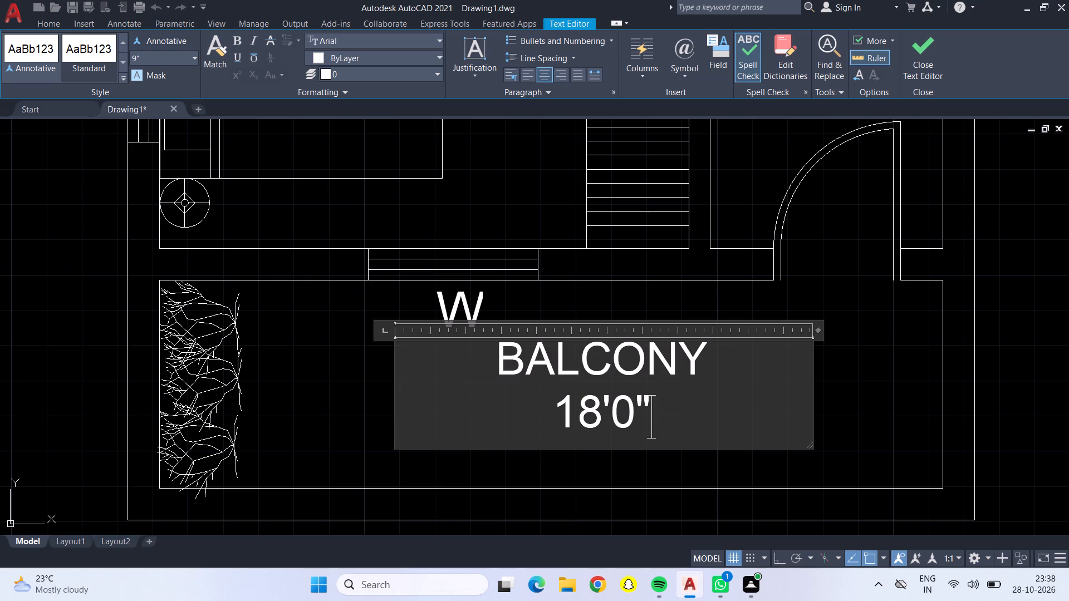
{"action": "key", "text": "space"}
{"action": "type", "text": "X"}
{"action": "key", "text": "space"}
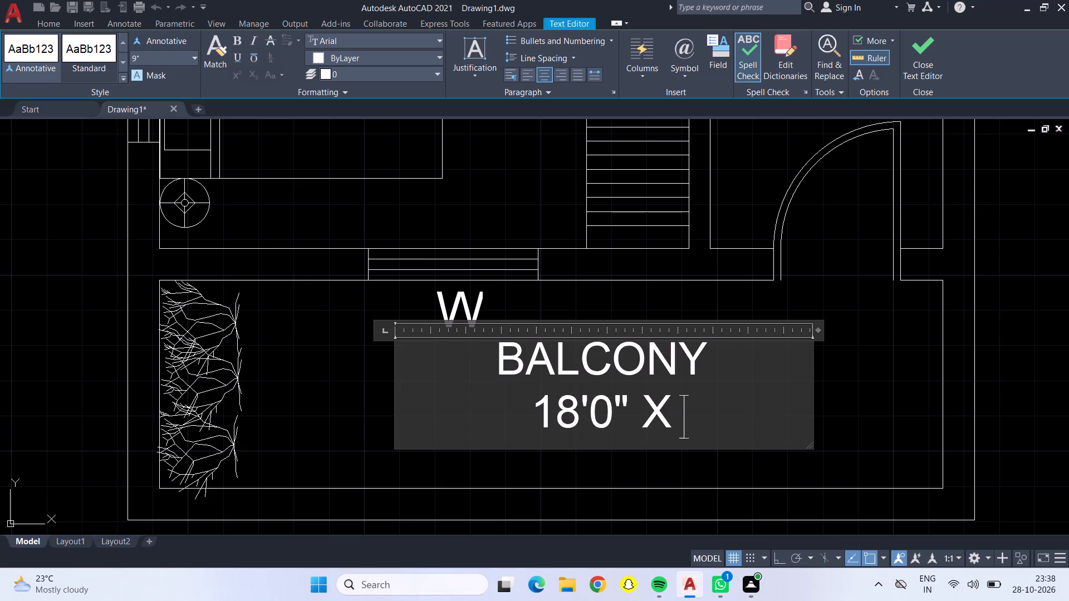
{"action": "type", "text": "4'0\""}
{"action": "left_click", "coordinate": [322, 441]}
Copy the BALCONY label into the planted area at the north end of the third plan.
{"action": "scroll", "coordinate": [322, 441], "scroll_direction": "down", "scroll_amount": 2}
{"action": "left_click", "coordinate": [435, 410]}
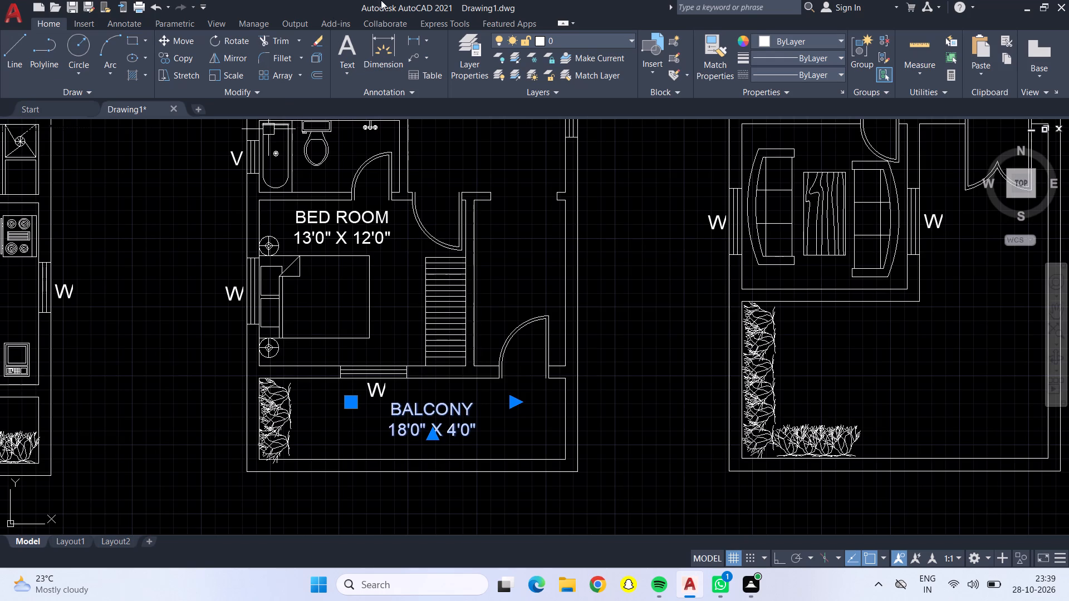
{"action": "left_click", "coordinate": [164, 61]}
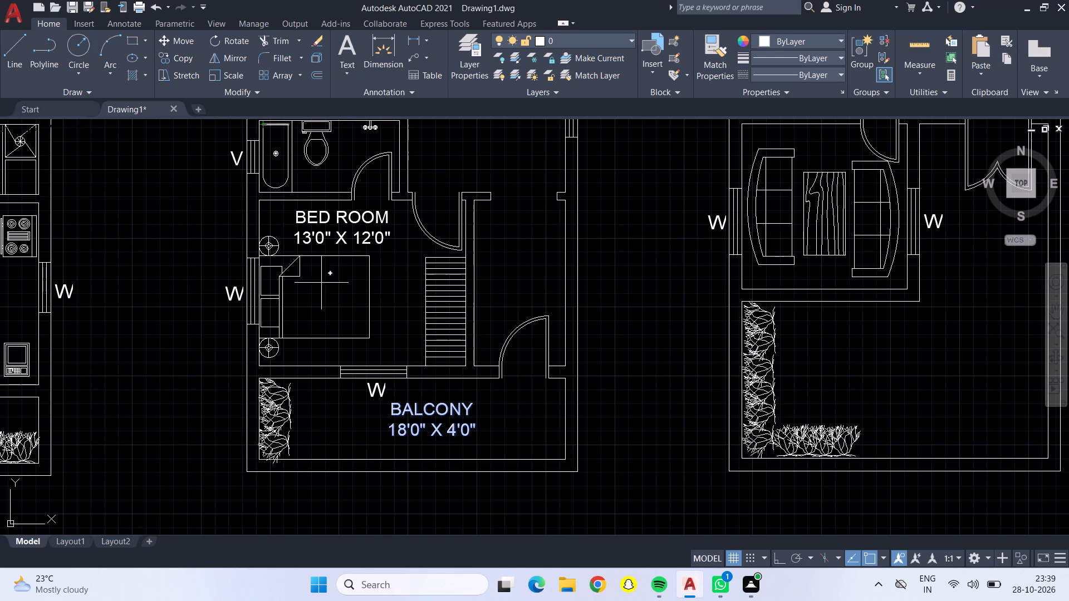
{"action": "left_click", "coordinate": [414, 440]}
{"action": "scroll", "coordinate": [544, 383], "scroll_direction": "down", "scroll_amount": 3}
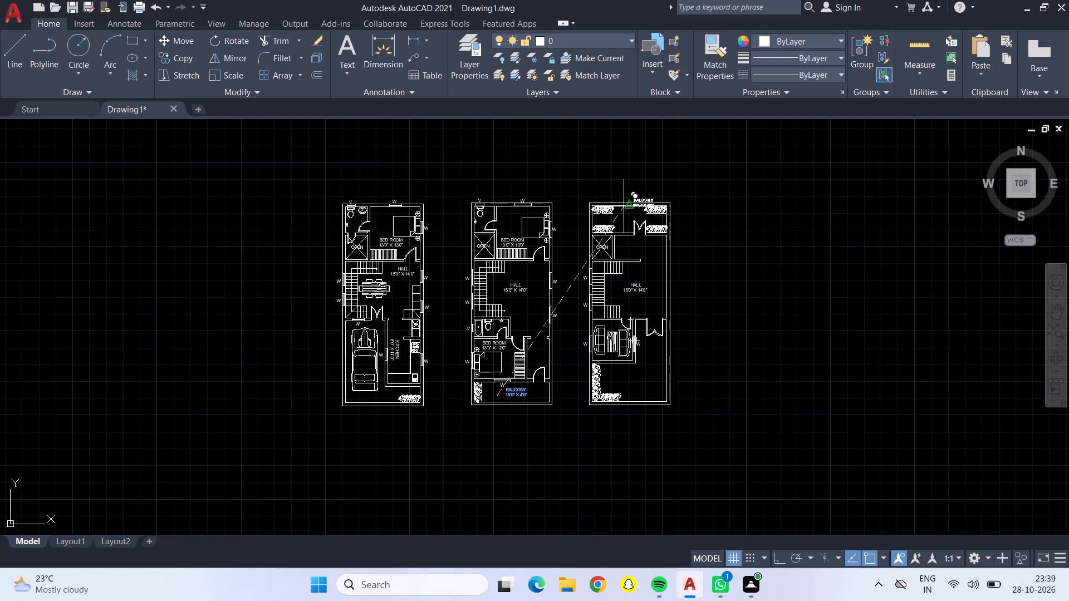
{"action": "scroll", "coordinate": [624, 206], "scroll_direction": "up", "scroll_amount": 4}
{"action": "scroll", "coordinate": [556, 305], "scroll_direction": "up", "scroll_amount": 1}
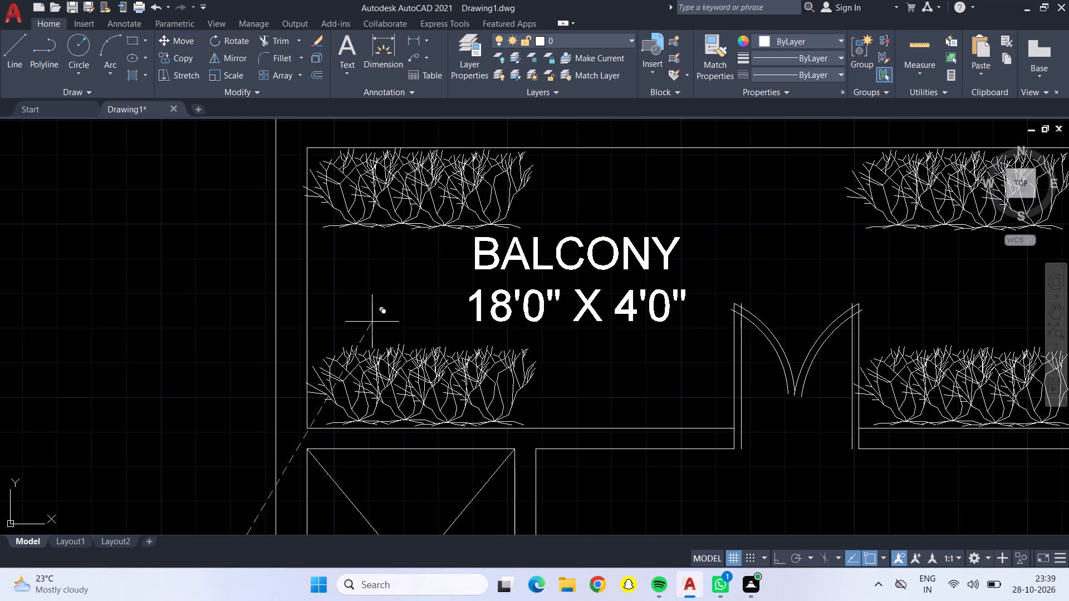
{"action": "left_click", "coordinate": [371, 322]}
{"action": "scroll", "coordinate": [371, 322], "scroll_direction": "down", "scroll_amount": 1}
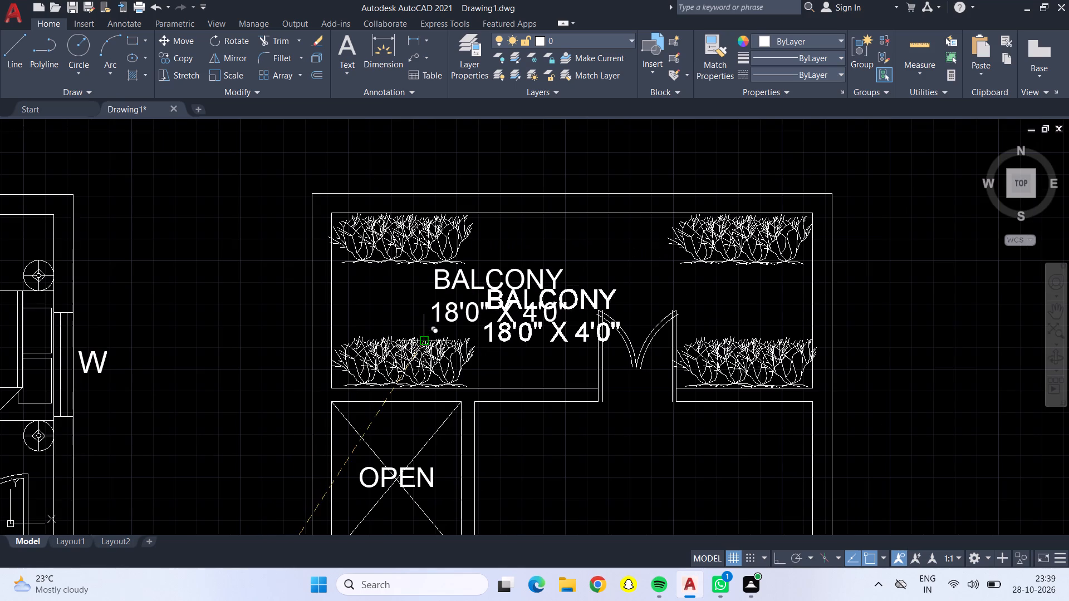
{"action": "key", "text": "Escape"}
Check the third plan's north balcony and change its label size to 18'0" X 6'0".
{"action": "left_click", "coordinate": [909, 50]}
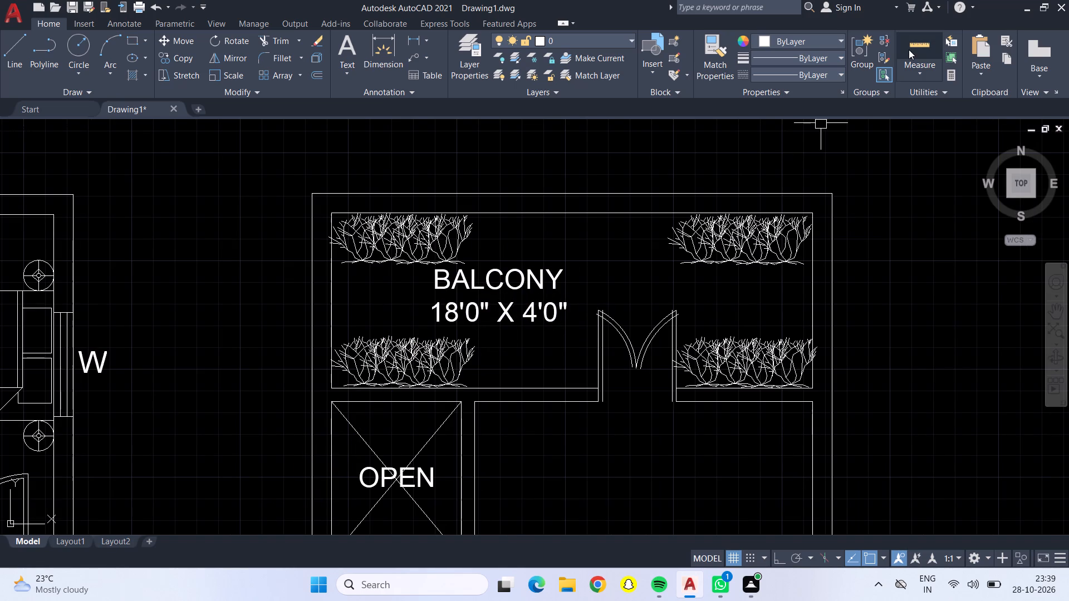
{"action": "key", "text": "Escape"}
{"action": "key", "text": "Escape"}
{"action": "double_click", "coordinate": [550, 308]}
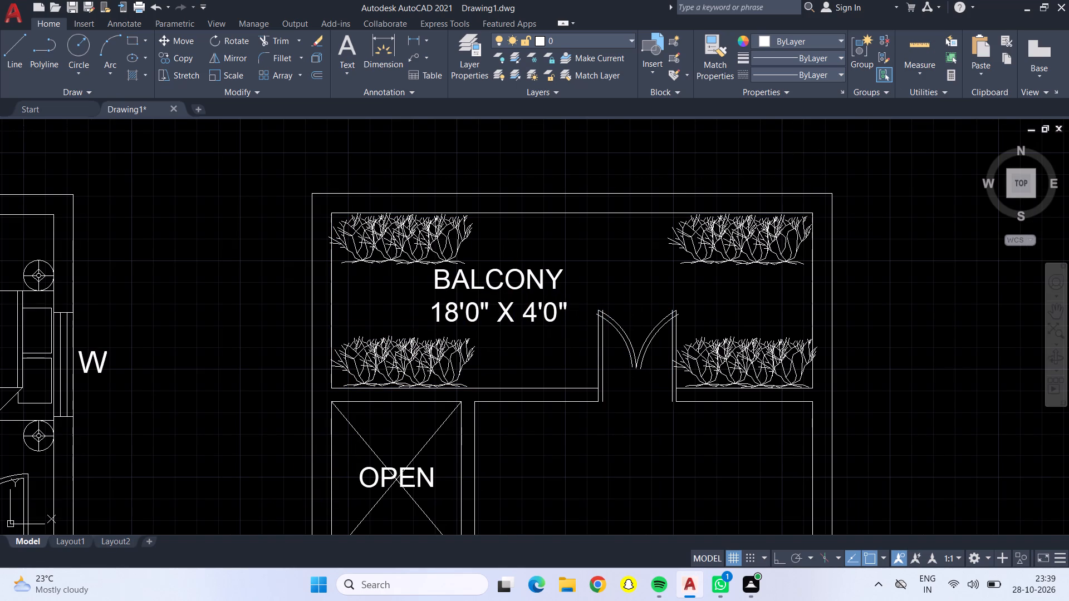
{"action": "left_click", "coordinate": [565, 312]}
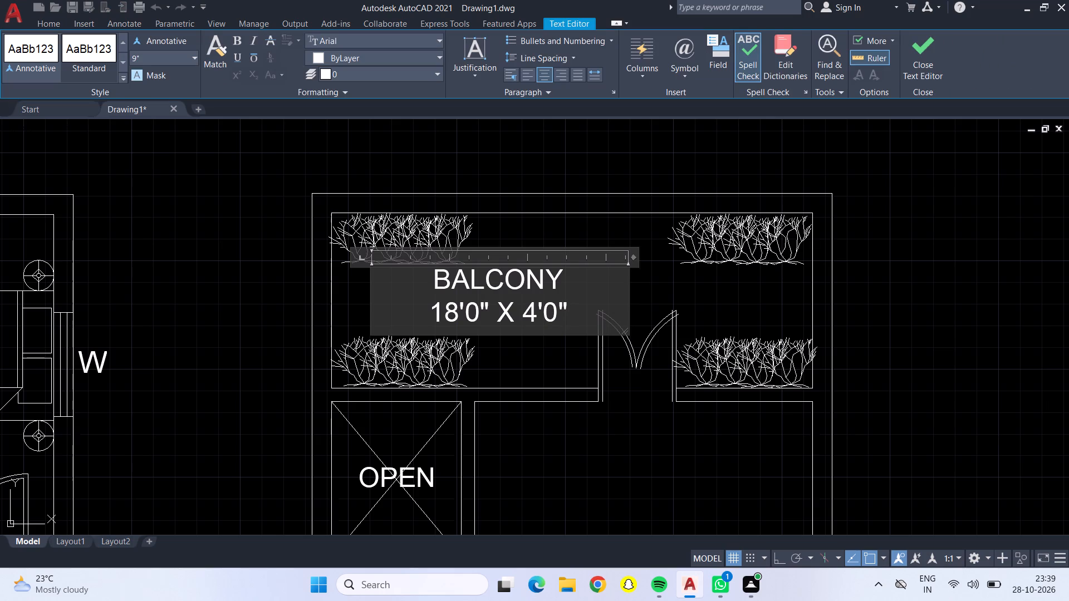
{"action": "key", "text": "BackSpace"}
{"action": "key", "text": "BackSpace"}
{"action": "key", "text": "BackSpace"}
{"action": "key", "text": "BackSpace"}
{"action": "type", "text": "6'0\""}
{"action": "left_click", "coordinate": [664, 297]}
Look over all three plans for rooms and spaces that still need labels.
{"action": "scroll", "coordinate": [664, 297], "scroll_direction": "down", "scroll_amount": 1}
{"action": "scroll", "coordinate": [664, 297], "scroll_direction": "up", "scroll_amount": 1}
{"action": "scroll", "coordinate": [664, 297], "scroll_direction": "down", "scroll_amount": 3}
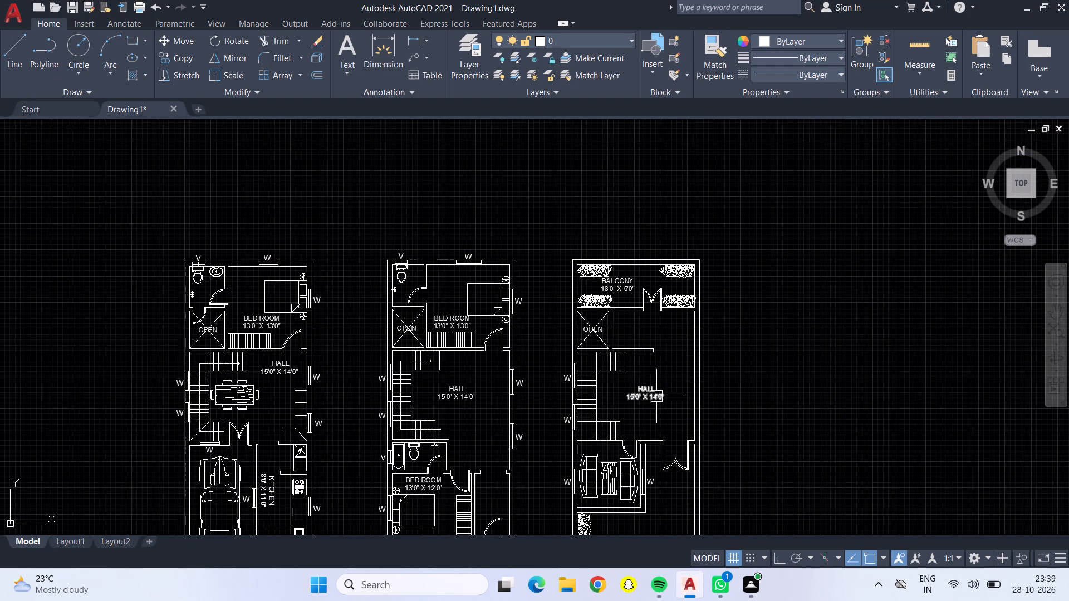
{"action": "middle_click_drag", "start_coordinate": [548, 363], "coordinate": [547, 343]}
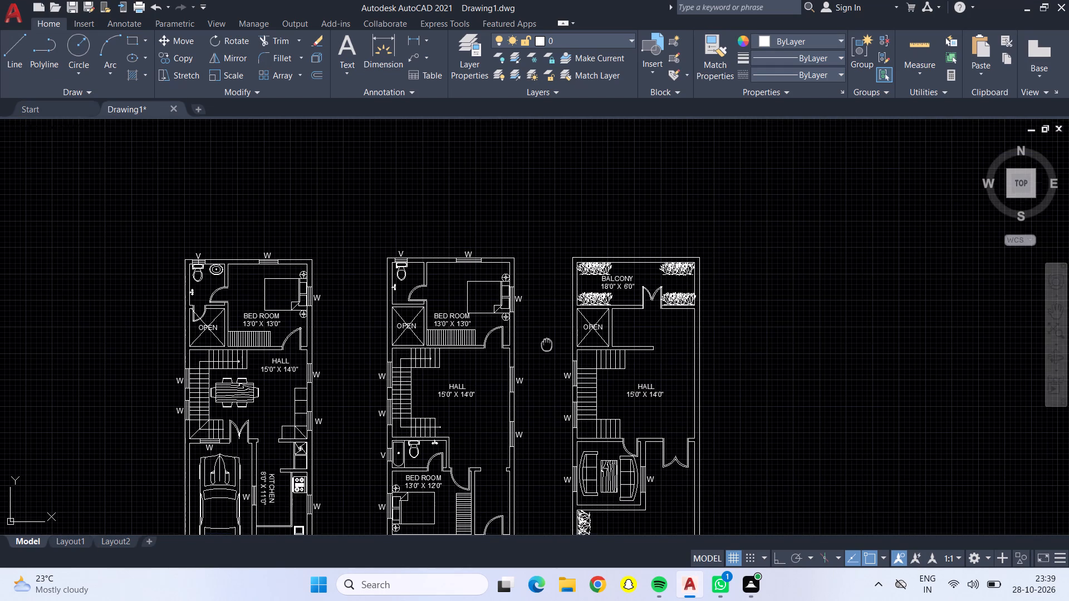
{"action": "middle_click_drag", "start_coordinate": [547, 343], "coordinate": [560, 289]}
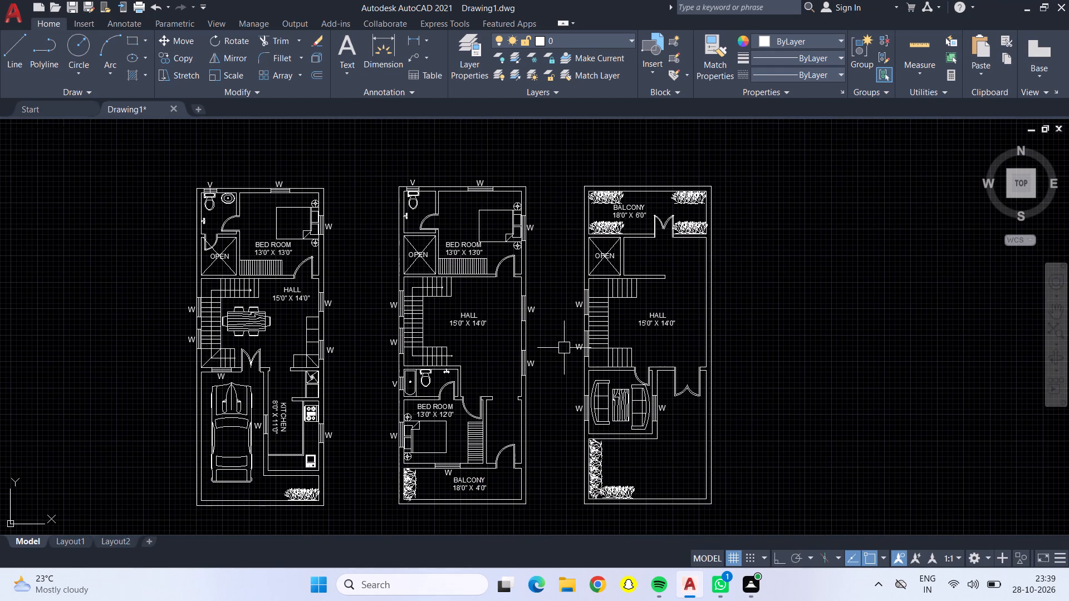
{"action": "scroll", "coordinate": [551, 347], "scroll_direction": "up", "scroll_amount": 1}
{"action": "middle_click_drag", "start_coordinate": [551, 347], "coordinate": [558, 321]}
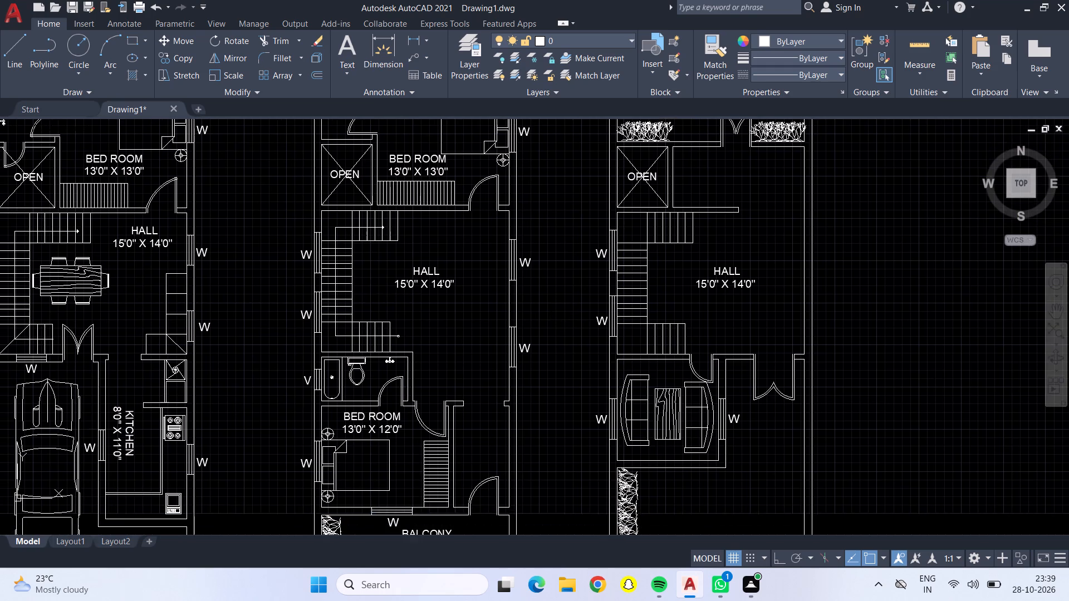
{"action": "scroll", "coordinate": [558, 321], "scroll_direction": "down", "scroll_amount": 1}
{"action": "middle_click_drag", "start_coordinate": [555, 349], "coordinate": [563, 318]}
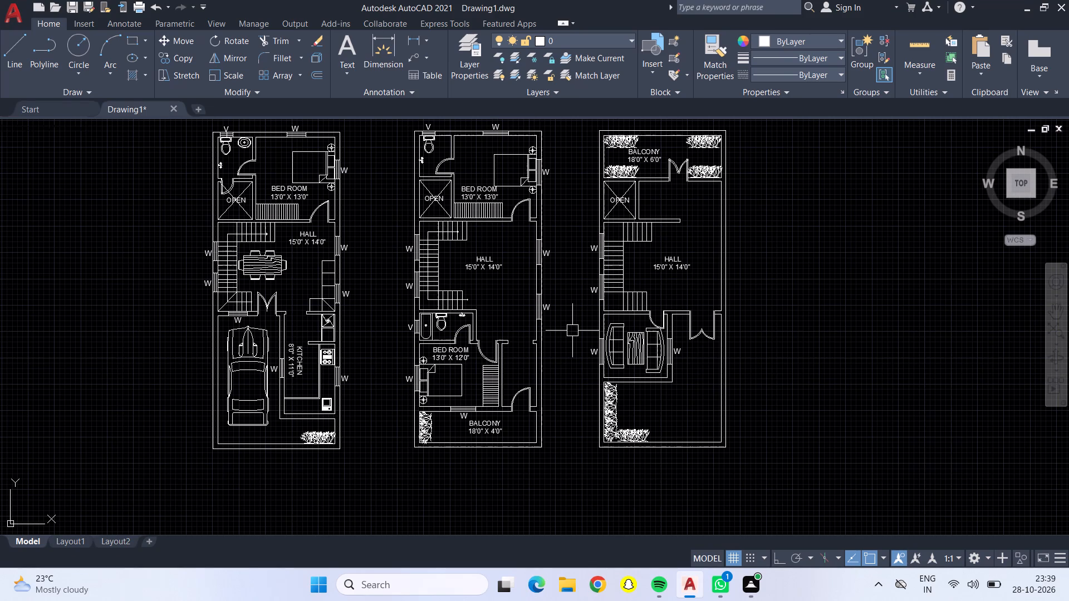
Measure the unlabelled space between the OPEN shaft and the east wall, south of the third plan's north balcony.
{"action": "scroll", "coordinate": [643, 195], "scroll_direction": "up", "scroll_amount": 2}
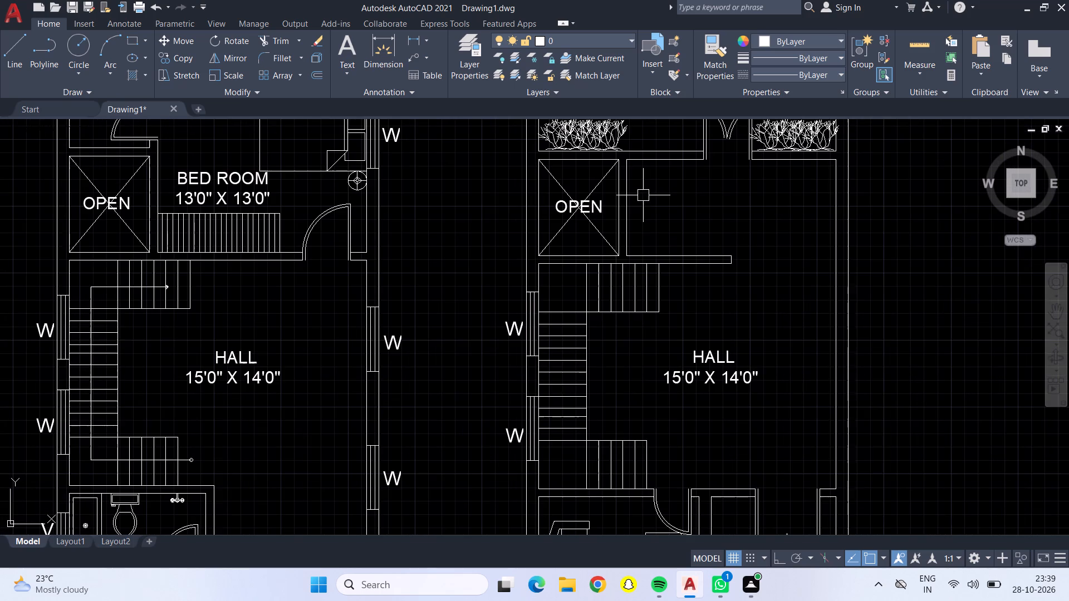
{"action": "scroll", "coordinate": [693, 213], "scroll_direction": "up", "scroll_amount": 1}
{"action": "middle_click_drag", "start_coordinate": [693, 213], "coordinate": [696, 335]}
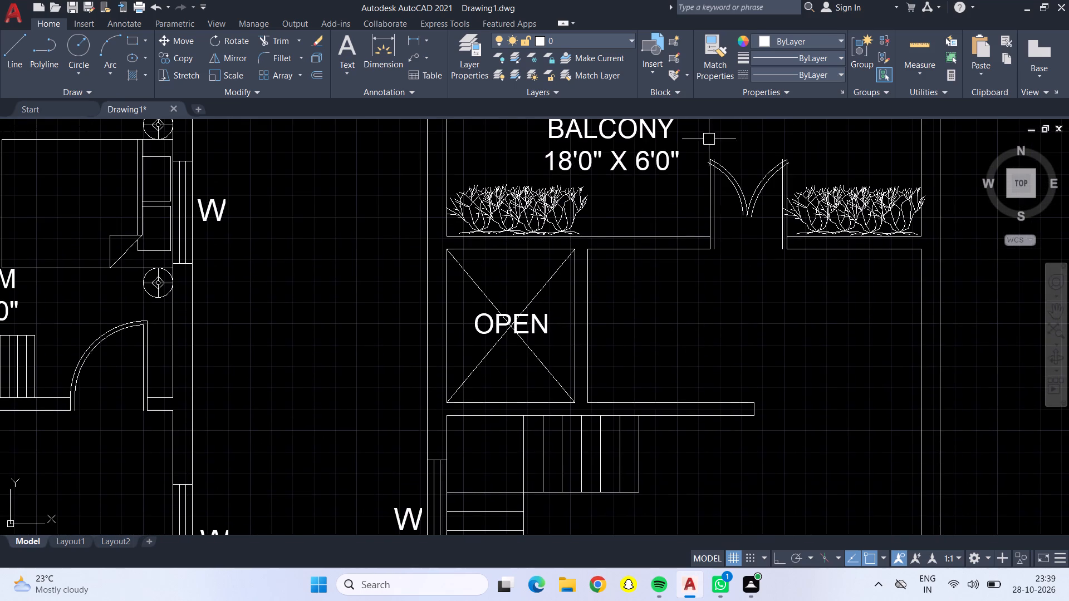
{"action": "left_click", "coordinate": [909, 39]}
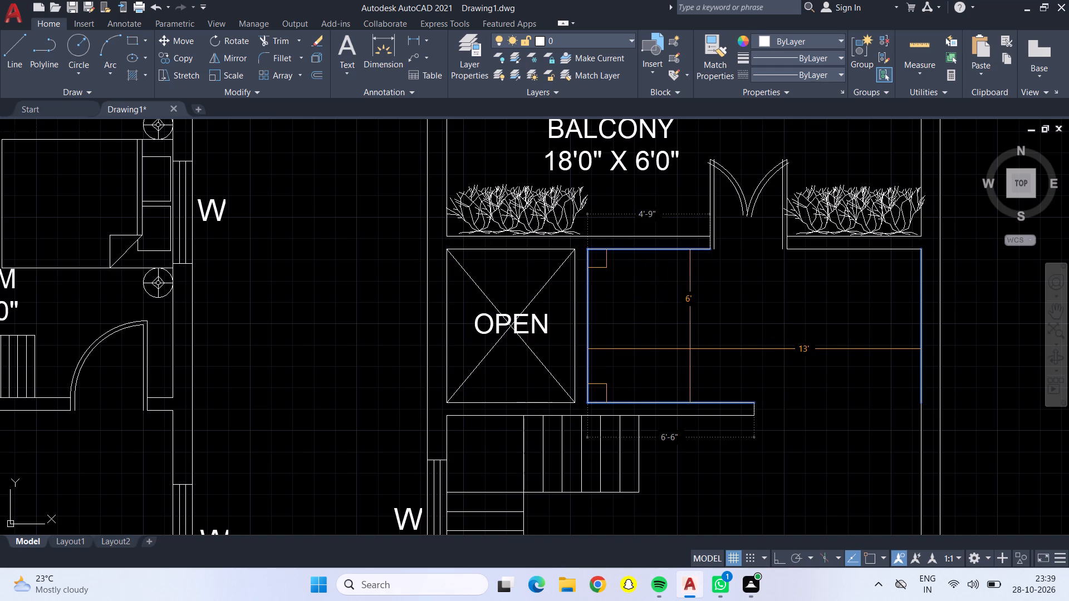
{"action": "key", "text": "Escape"}
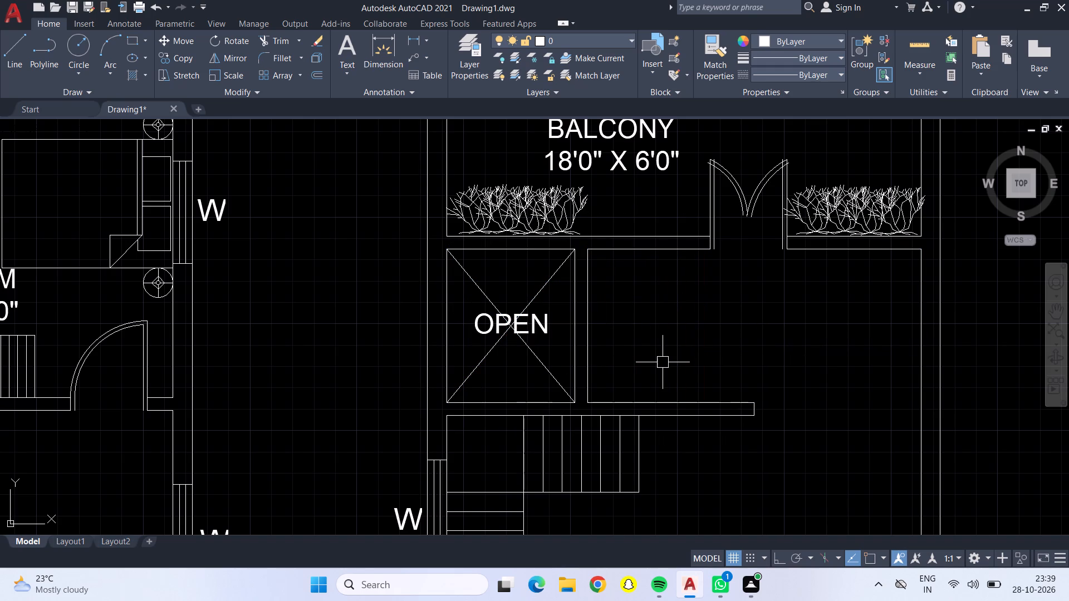
Offset the east side of the third plan's OPEN space 9" eastward as a new wall face.
{"action": "key", "text": "o"}
{"action": "key", "text": "Return"}
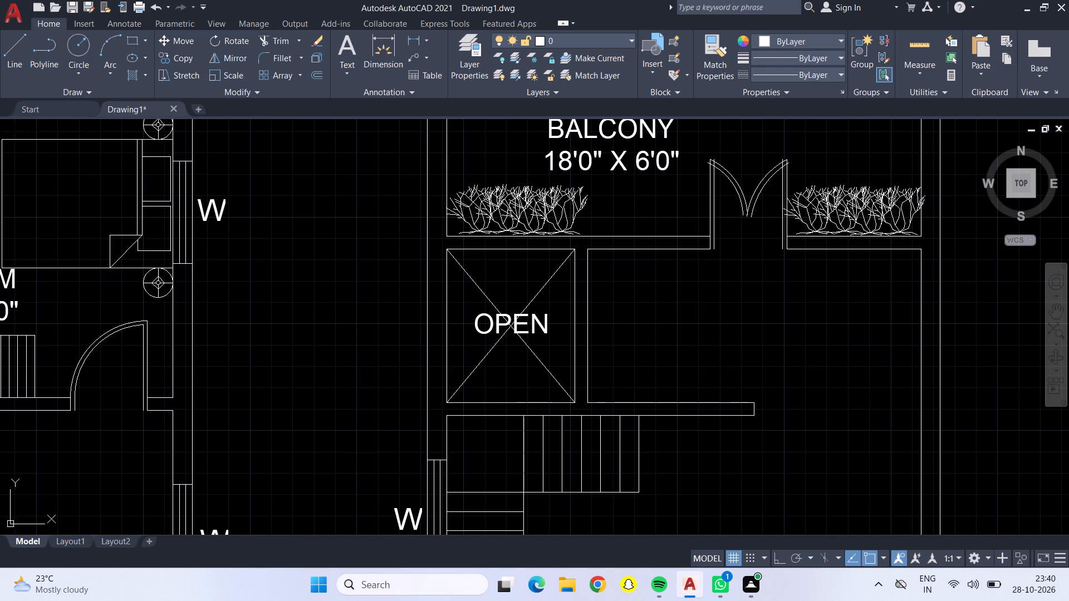
{"action": "type", "text": "9\""}
{"action": "key", "text": "Return"}
{"action": "left_click", "coordinate": [571, 317]}
{"action": "left_click", "coordinate": [609, 324]}
{"action": "key", "text": "Escape"}
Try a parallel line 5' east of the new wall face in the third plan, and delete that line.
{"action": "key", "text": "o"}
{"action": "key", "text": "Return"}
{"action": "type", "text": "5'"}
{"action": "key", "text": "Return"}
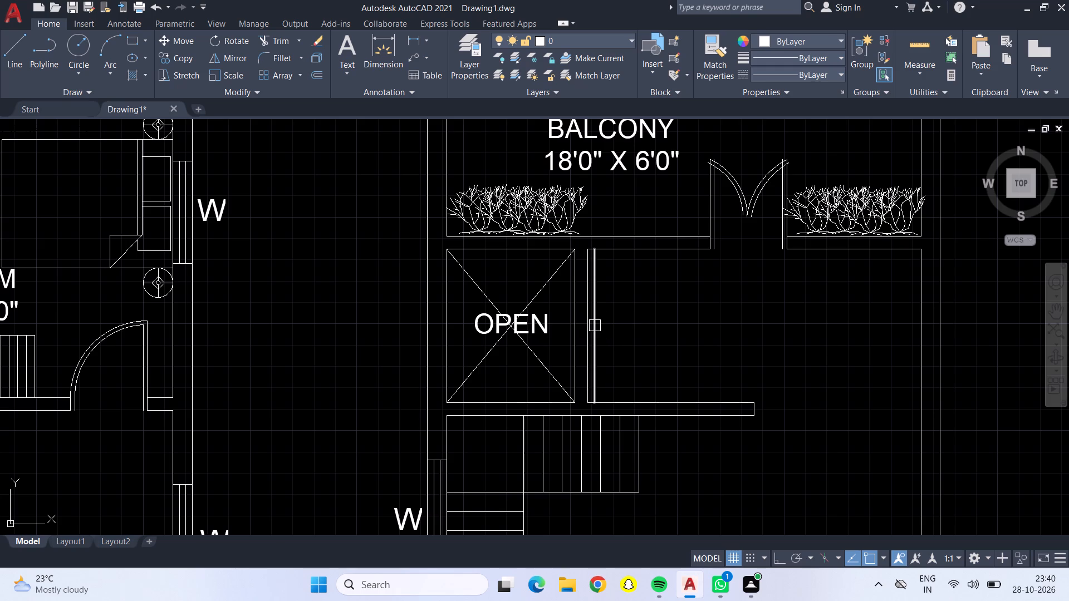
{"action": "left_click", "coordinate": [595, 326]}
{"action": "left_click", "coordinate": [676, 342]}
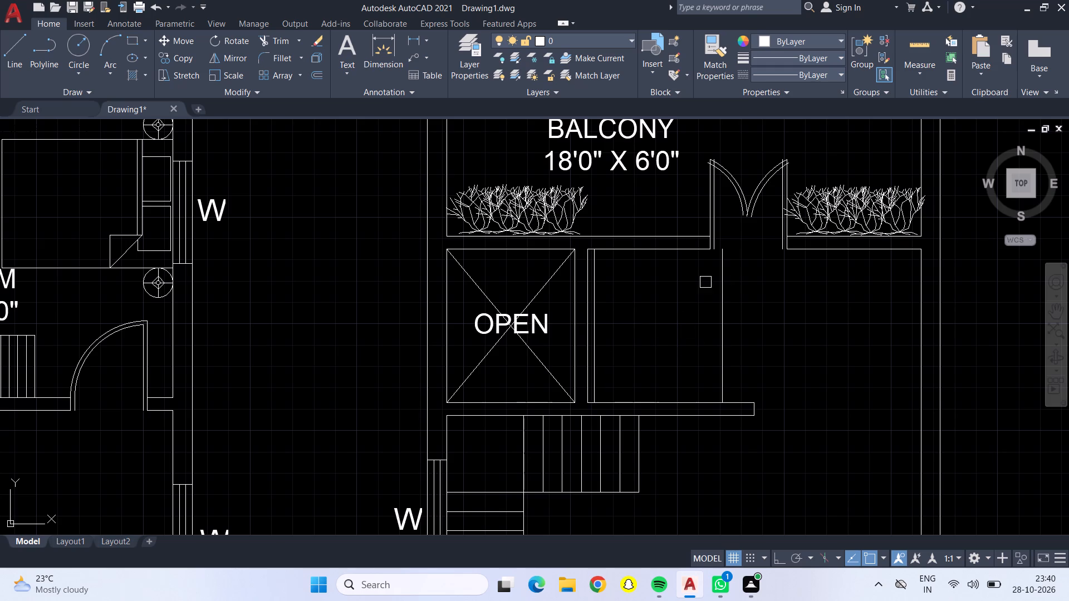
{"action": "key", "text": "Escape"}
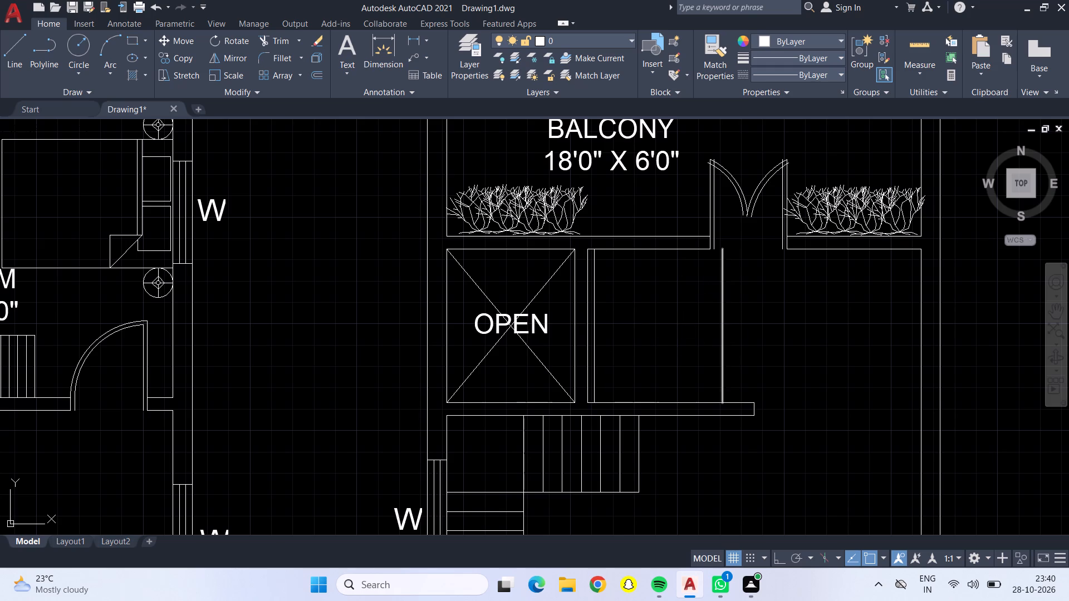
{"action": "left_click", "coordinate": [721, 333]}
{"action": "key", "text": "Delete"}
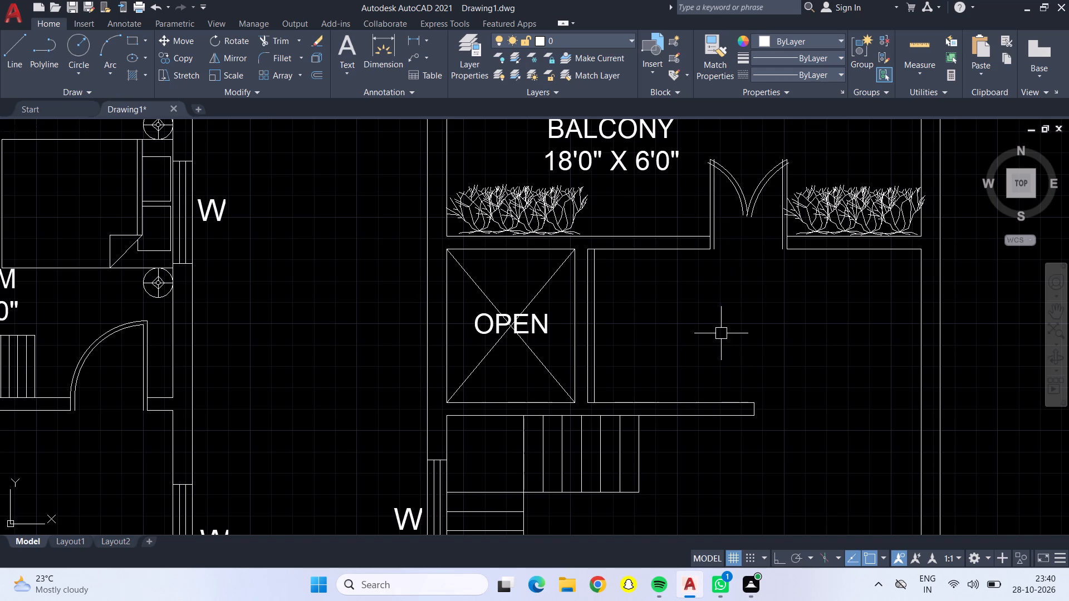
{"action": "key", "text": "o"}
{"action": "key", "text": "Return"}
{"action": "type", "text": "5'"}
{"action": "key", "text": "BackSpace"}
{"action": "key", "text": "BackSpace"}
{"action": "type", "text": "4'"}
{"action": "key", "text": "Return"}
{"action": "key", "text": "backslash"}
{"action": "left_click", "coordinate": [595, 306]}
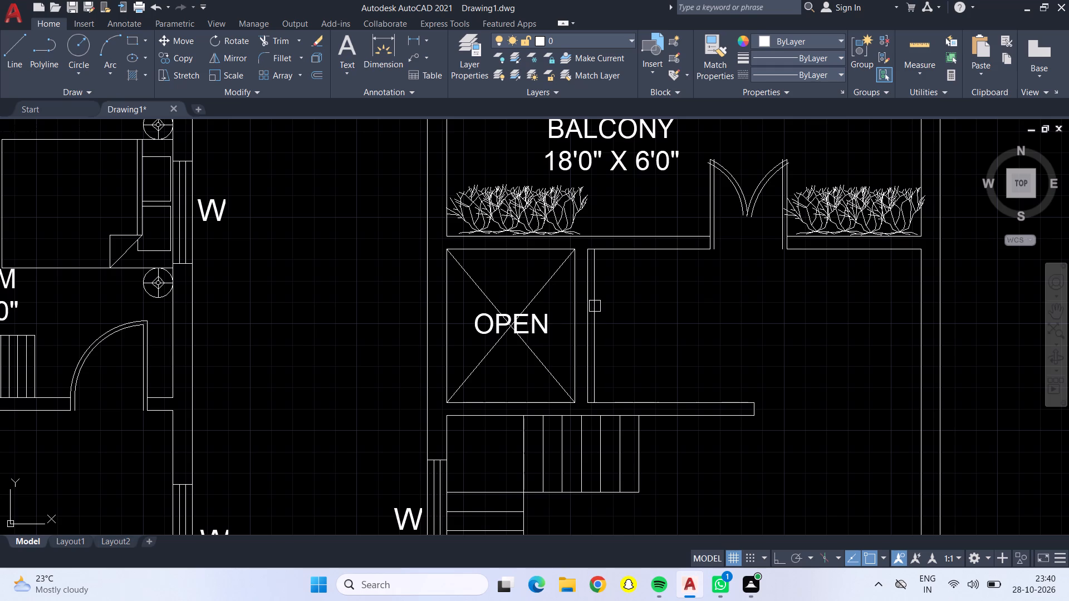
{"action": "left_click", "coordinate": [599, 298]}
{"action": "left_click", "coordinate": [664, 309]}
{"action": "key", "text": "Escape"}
Offset the new wall face beside the third plan's OPEN space 4' eastward.
{"action": "key", "text": "o"}
{"action": "key", "text": "Return"}
{"action": "type", "text": "4'"}
{"action": "key", "text": "Return"}
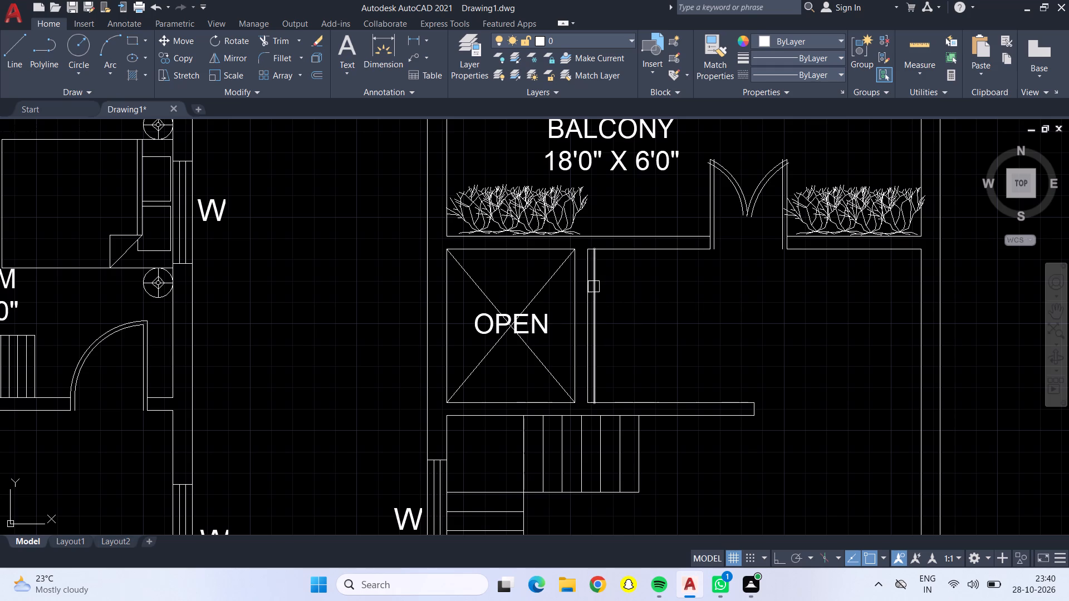
{"action": "left_click", "coordinate": [596, 287]}
{"action": "left_click", "coordinate": [680, 307]}
{"action": "key", "text": "Escape"}
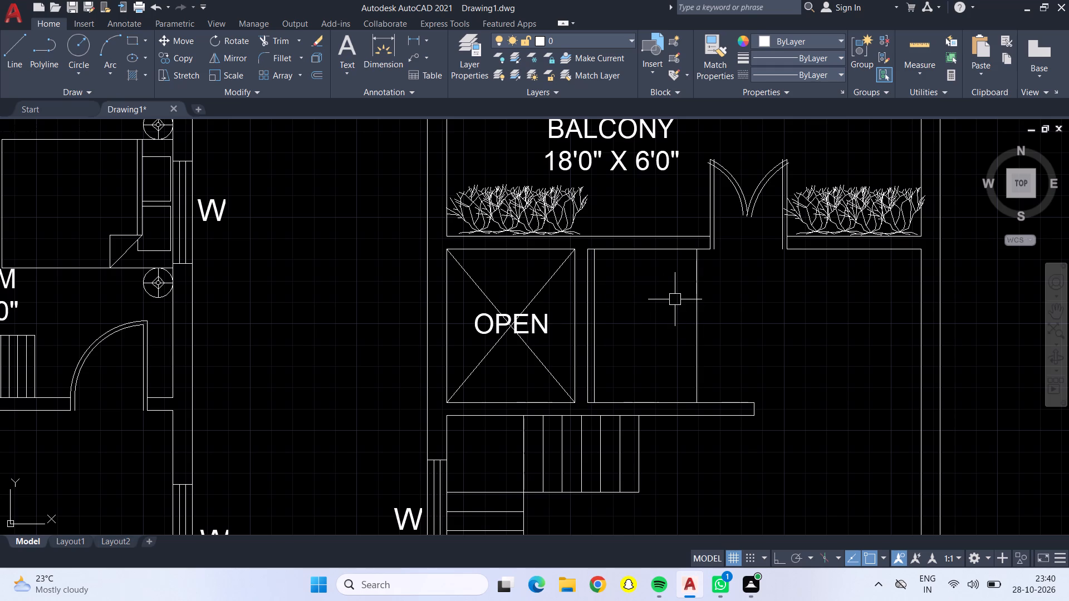
Trim away the old wall line east of the OPEN space and its leftover stubs at both ends.
{"action": "scroll", "coordinate": [617, 306], "scroll_direction": "up", "scroll_amount": 1}
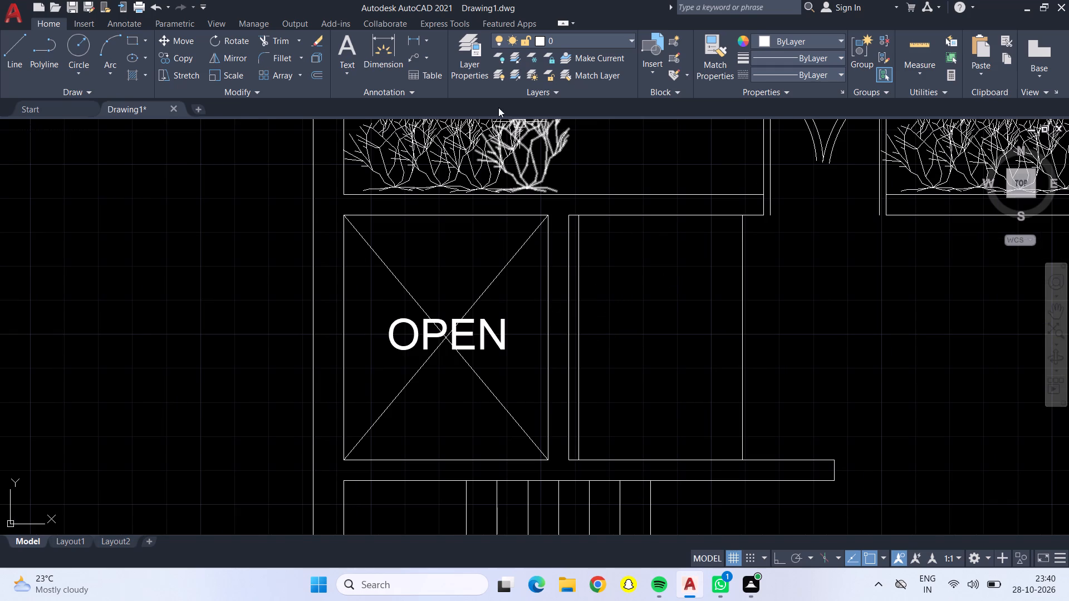
{"action": "left_click", "coordinate": [272, 47]}
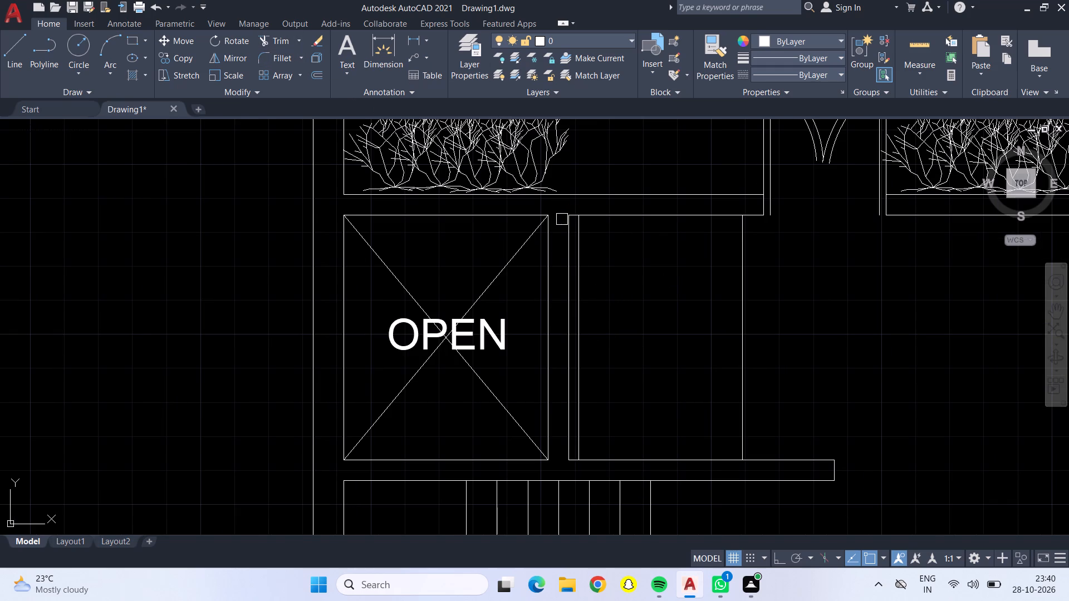
{"action": "left_click", "coordinate": [562, 220]}
{"action": "left_click", "coordinate": [573, 226]}
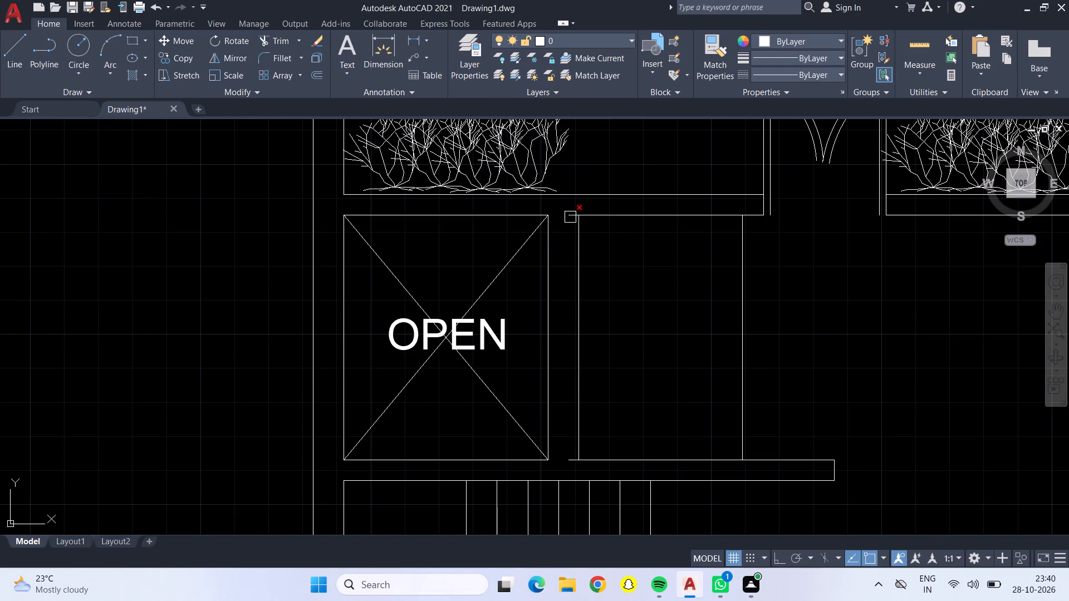
{"action": "left_click", "coordinate": [570, 216]}
{"action": "left_click", "coordinate": [572, 455]}
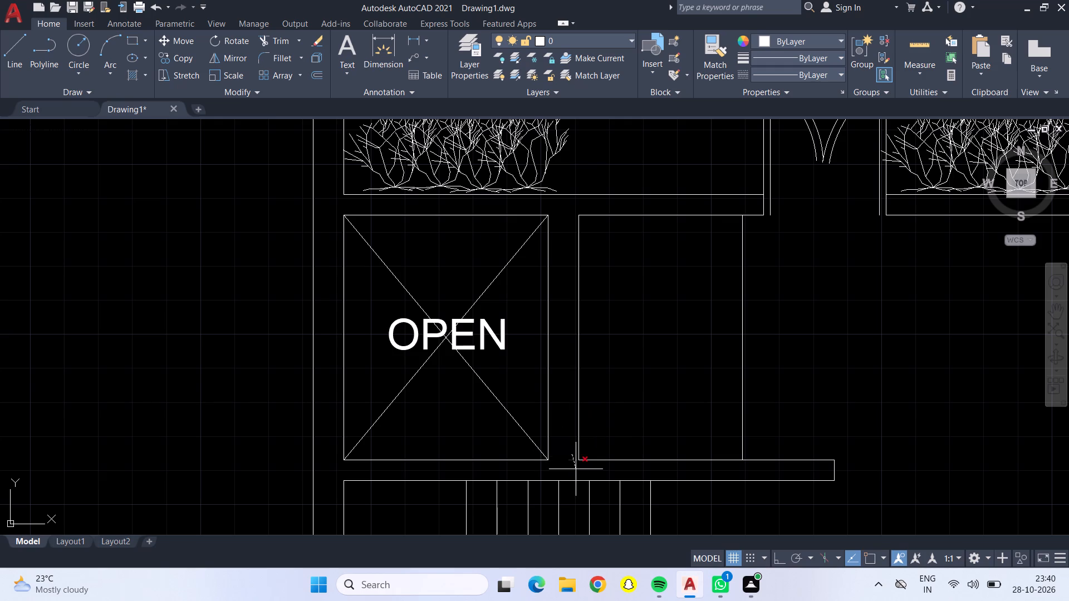
{"action": "left_click", "coordinate": [576, 469]}
{"action": "key", "text": "Escape"}
Offset the line 4' east of the wall face a further 6" eastward to give the partition its thickness.
{"action": "key", "text": "o"}
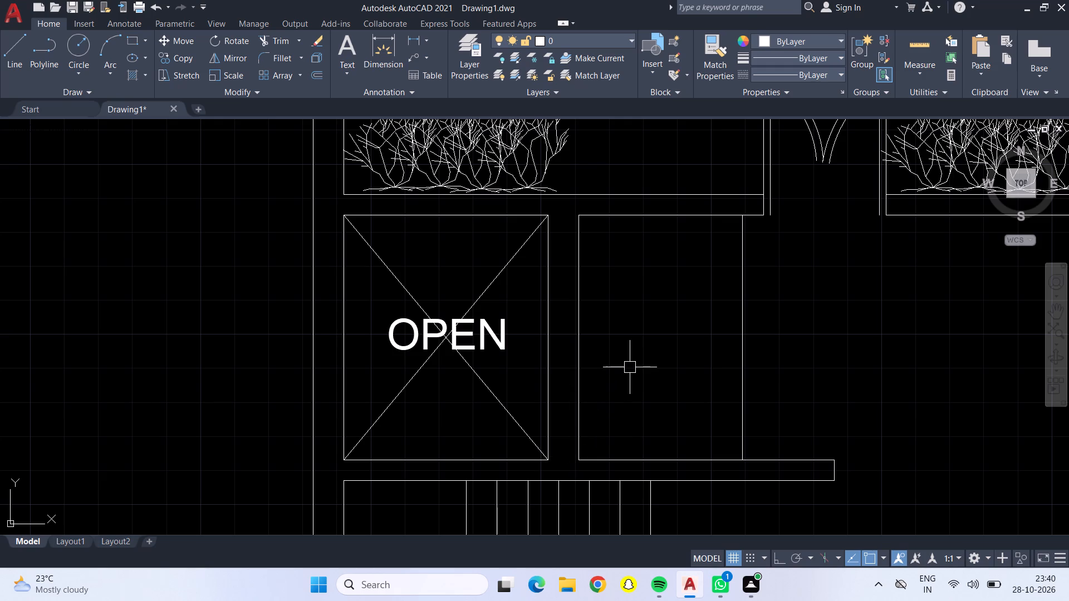
{"action": "key", "text": "Return"}
{"action": "type", "text": "6\""}
{"action": "key", "text": "Return"}
{"action": "left_click_drag", "start_coordinate": [742, 402], "coordinate": [749, 402]}
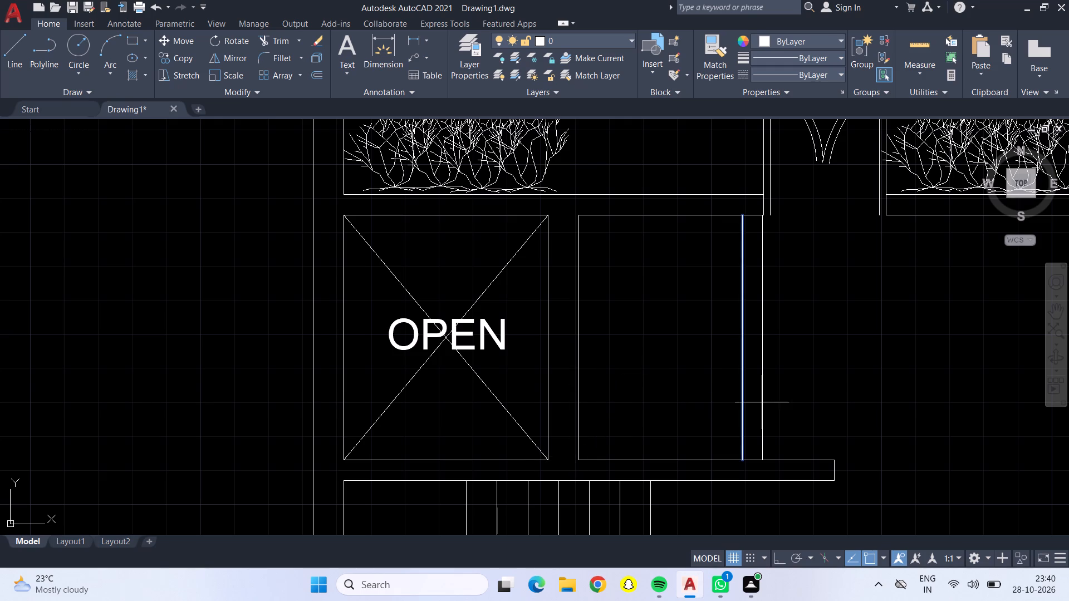
{"action": "left_click", "coordinate": [762, 402]}
{"action": "scroll", "coordinate": [762, 402], "scroll_direction": "down", "scroll_amount": 3}
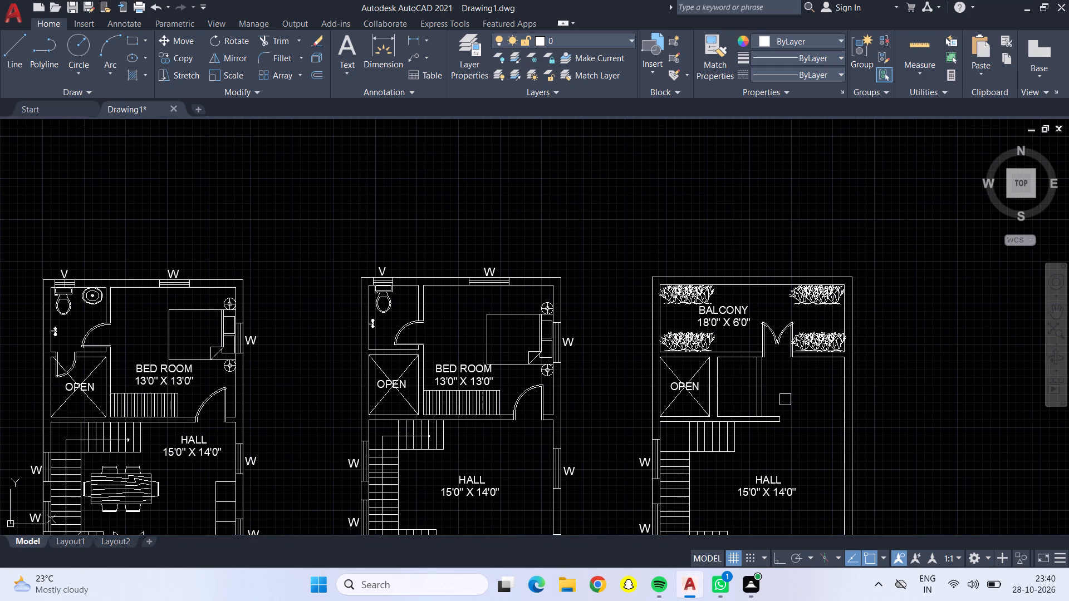
{"action": "key", "text": "Escape"}
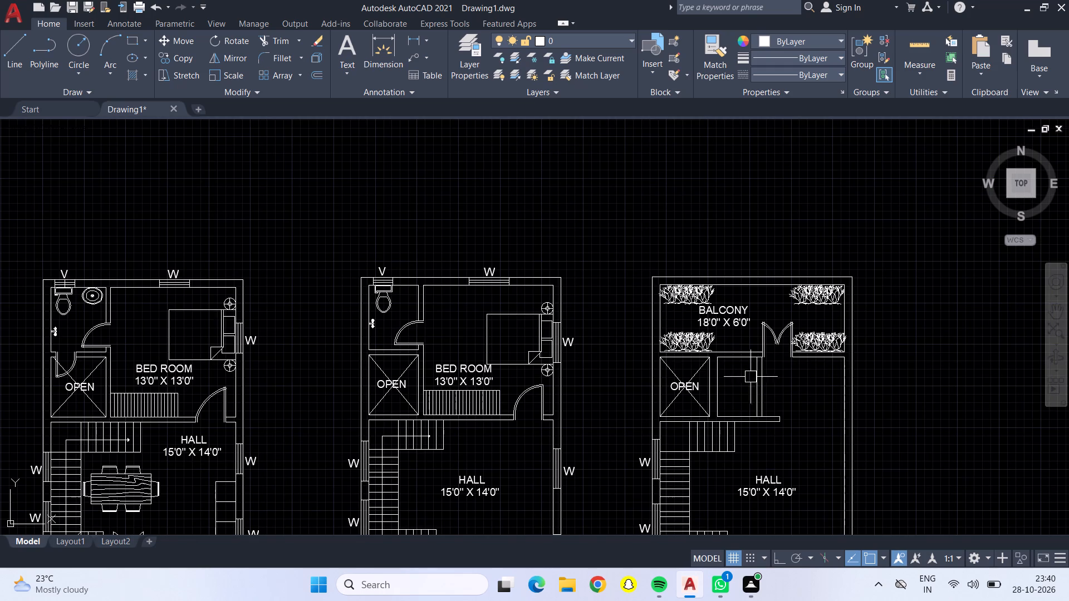
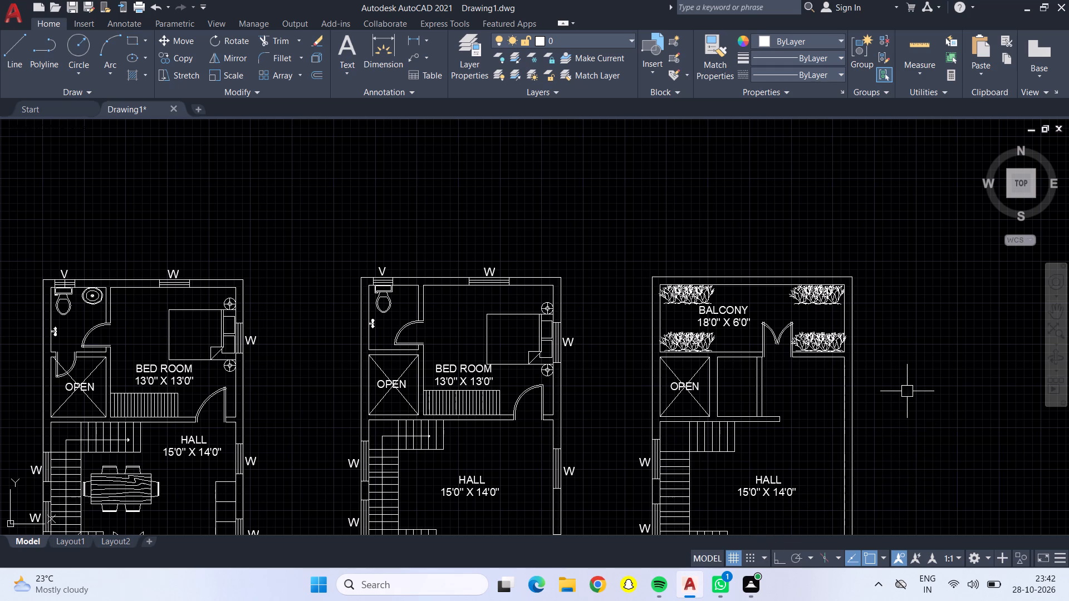
Measure the small room beside the third plan's OPEN space.
{"action": "double_click", "coordinate": [967, 127]}
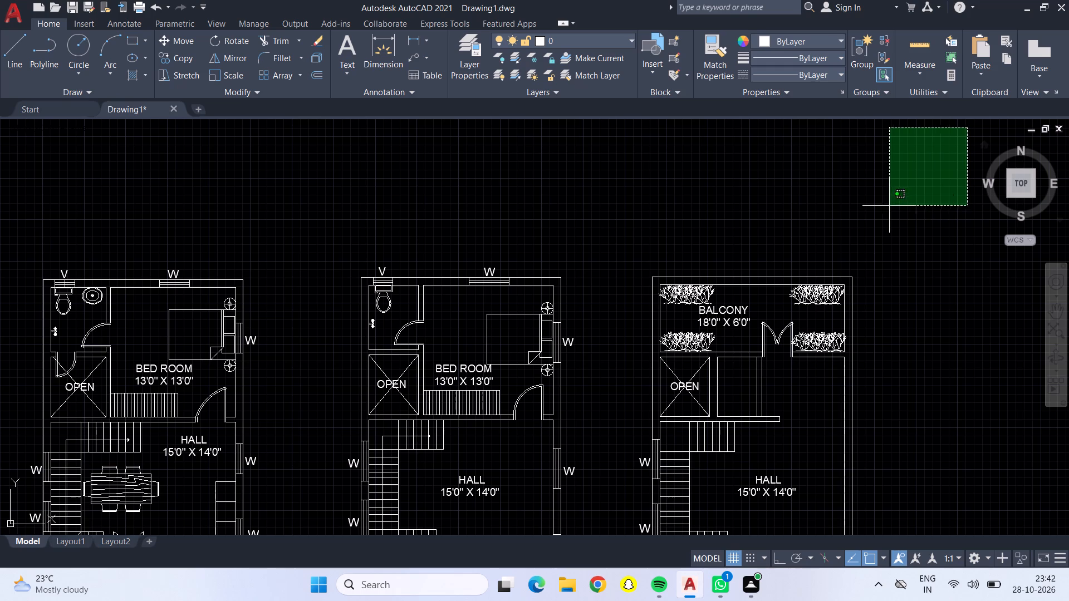
{"action": "left_click", "coordinate": [884, 304]}
{"action": "middle_click_drag", "start_coordinate": [796, 392], "coordinate": [781, 314]}
{"action": "scroll", "coordinate": [747, 309], "scroll_direction": "up", "scroll_amount": 2}
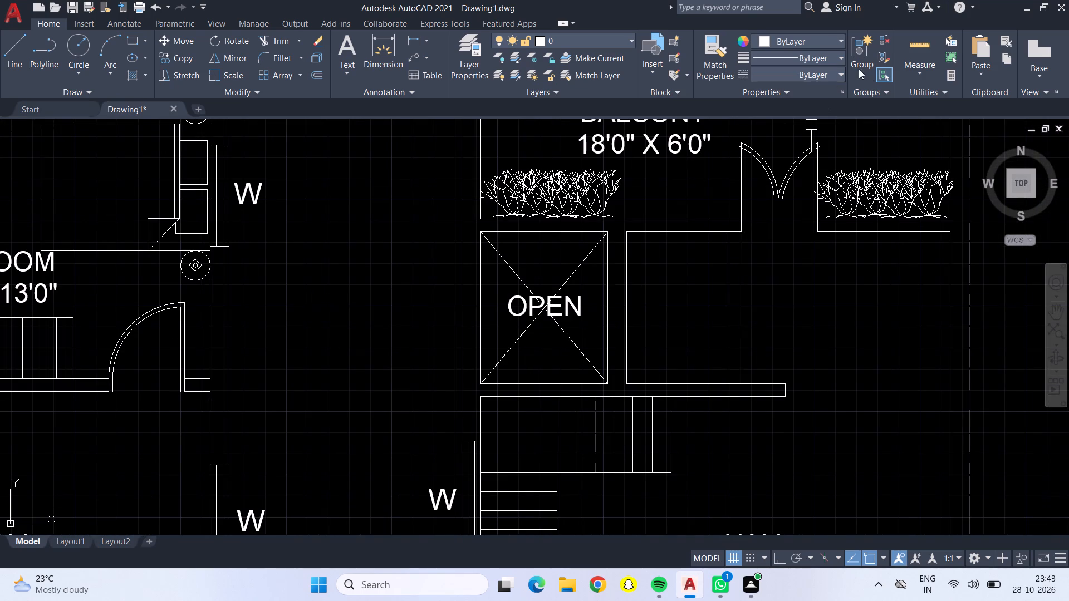
{"action": "left_click", "coordinate": [916, 45]}
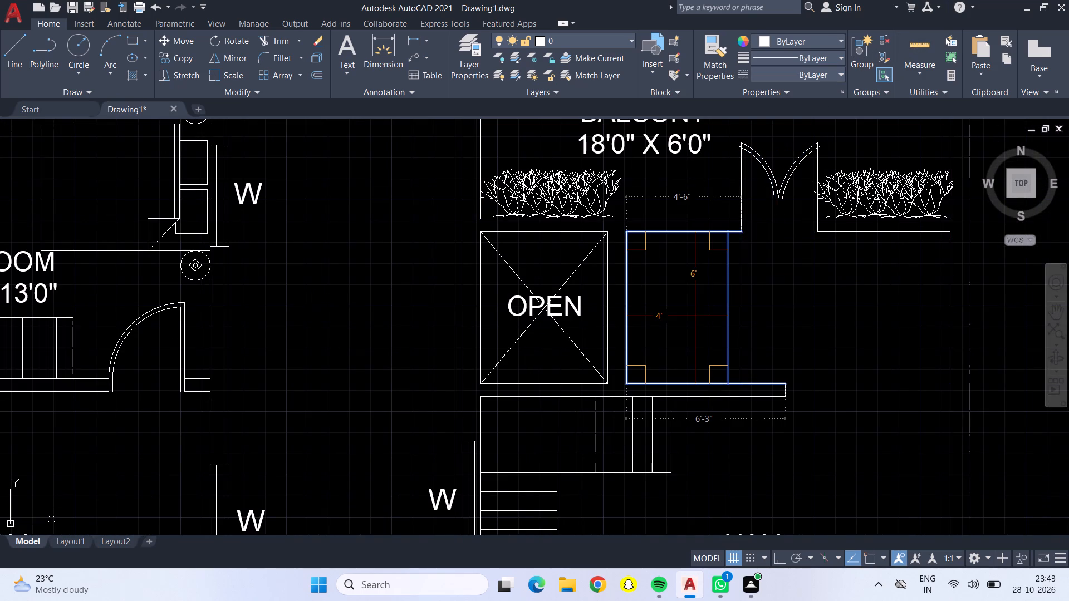
{"action": "key", "text": "Escape"}
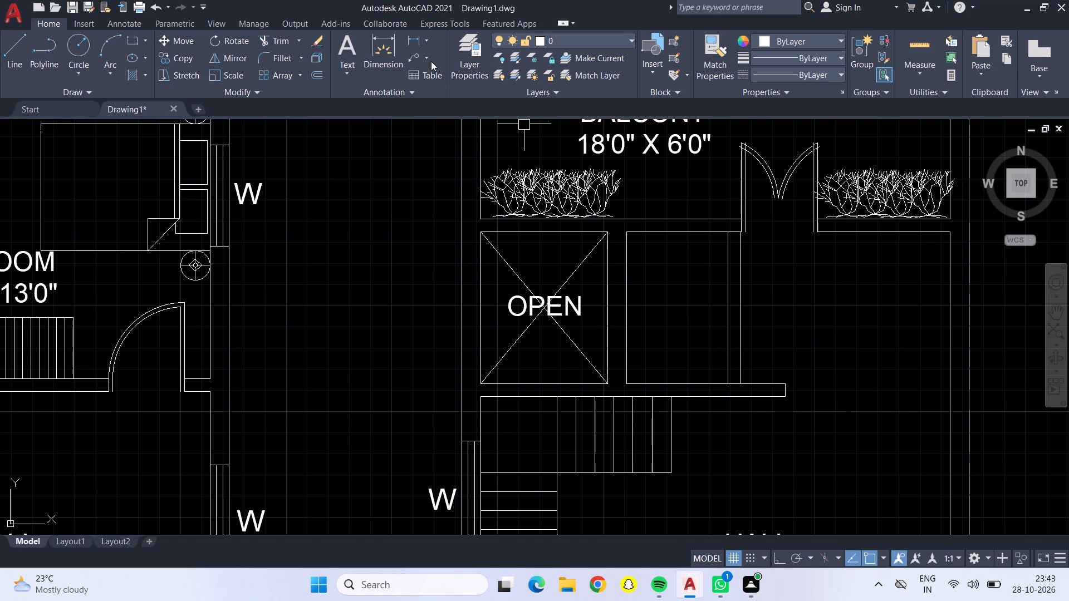
Trim the wall lines between the small room's two east partition lines at the north and south ends.
{"action": "left_click", "coordinate": [277, 35]}
{"action": "scroll", "coordinate": [737, 240], "scroll_direction": "up", "scroll_amount": 3}
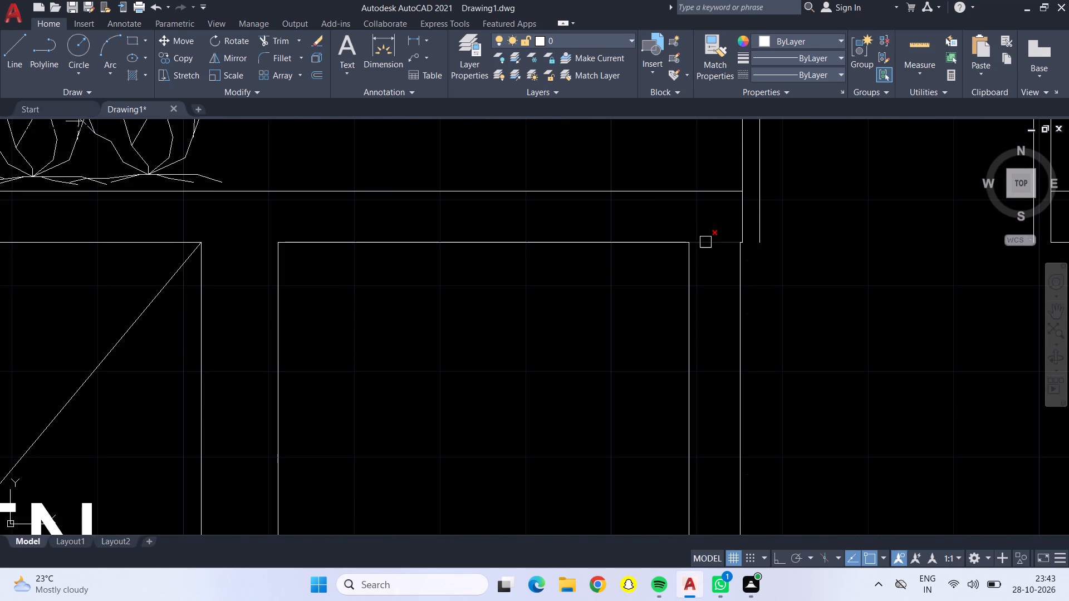
{"action": "left_click", "coordinate": [707, 242]}
{"action": "scroll", "coordinate": [723, 252], "scroll_direction": "down", "scroll_amount": 4}
{"action": "scroll", "coordinate": [715, 407], "scroll_direction": "up", "scroll_amount": 3}
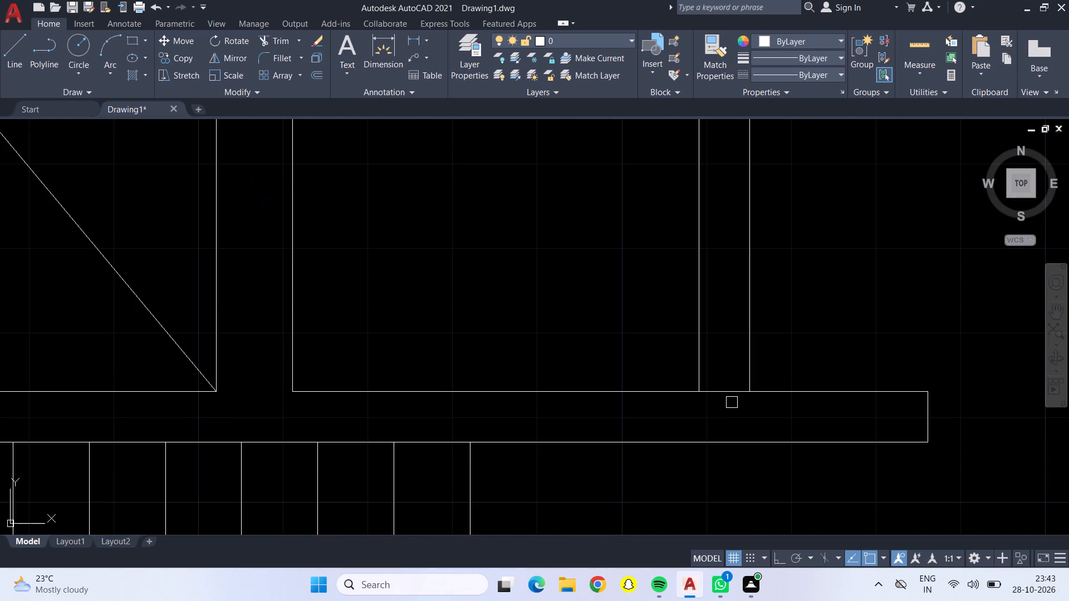
{"action": "left_click", "coordinate": [728, 389]}
{"action": "scroll", "coordinate": [728, 389], "scroll_direction": "down", "scroll_amount": 3}
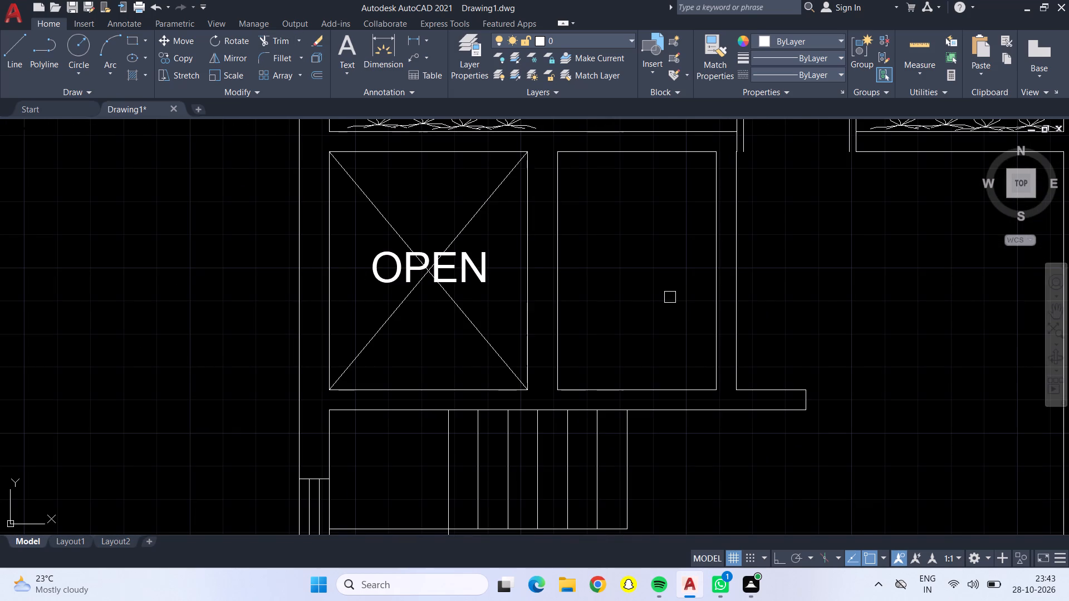
{"action": "key", "text": "Escape"}
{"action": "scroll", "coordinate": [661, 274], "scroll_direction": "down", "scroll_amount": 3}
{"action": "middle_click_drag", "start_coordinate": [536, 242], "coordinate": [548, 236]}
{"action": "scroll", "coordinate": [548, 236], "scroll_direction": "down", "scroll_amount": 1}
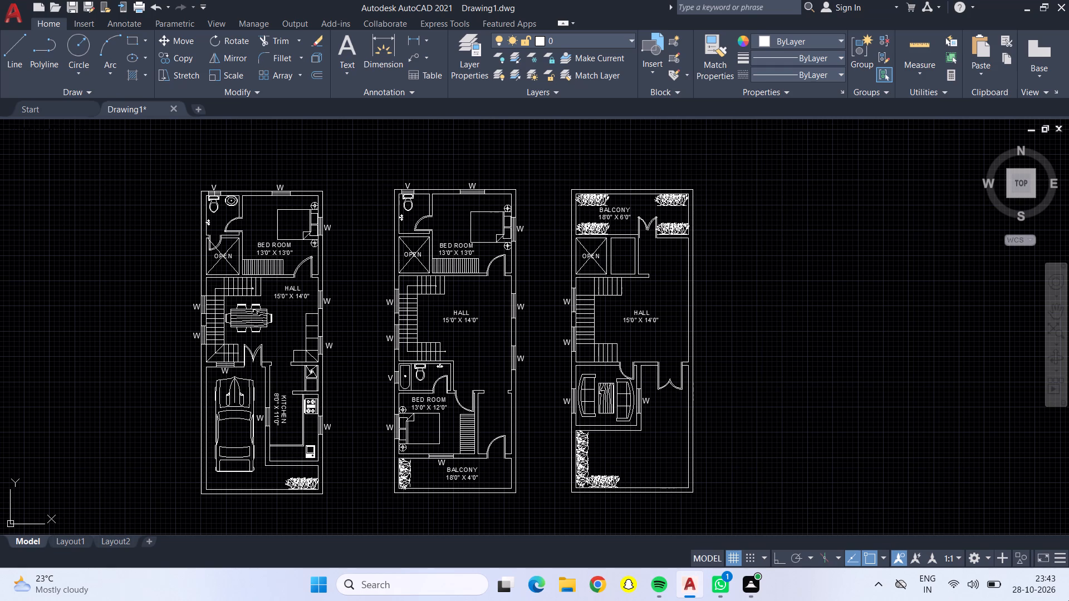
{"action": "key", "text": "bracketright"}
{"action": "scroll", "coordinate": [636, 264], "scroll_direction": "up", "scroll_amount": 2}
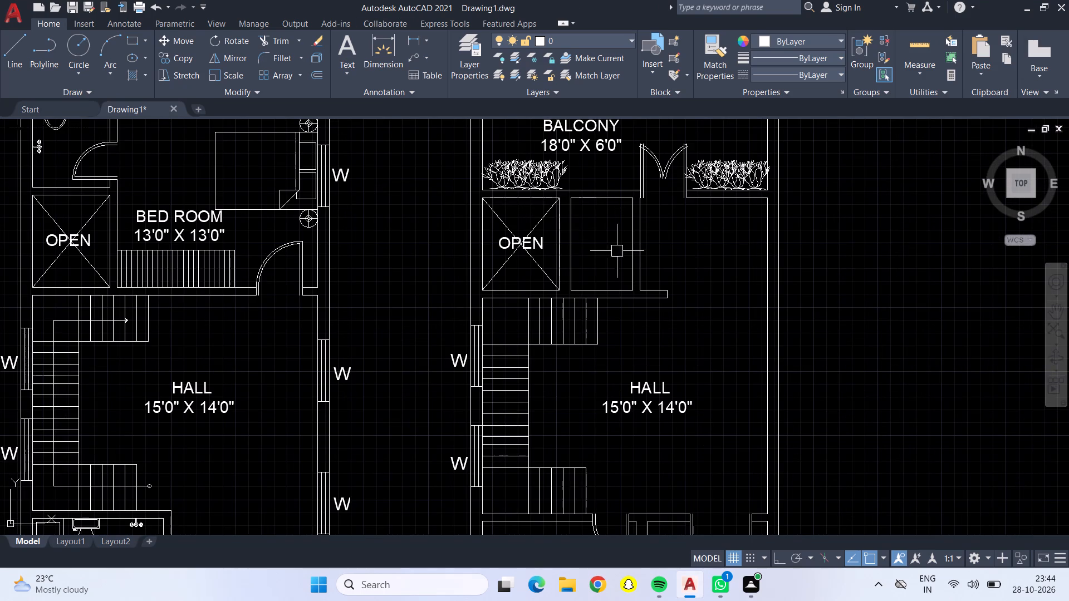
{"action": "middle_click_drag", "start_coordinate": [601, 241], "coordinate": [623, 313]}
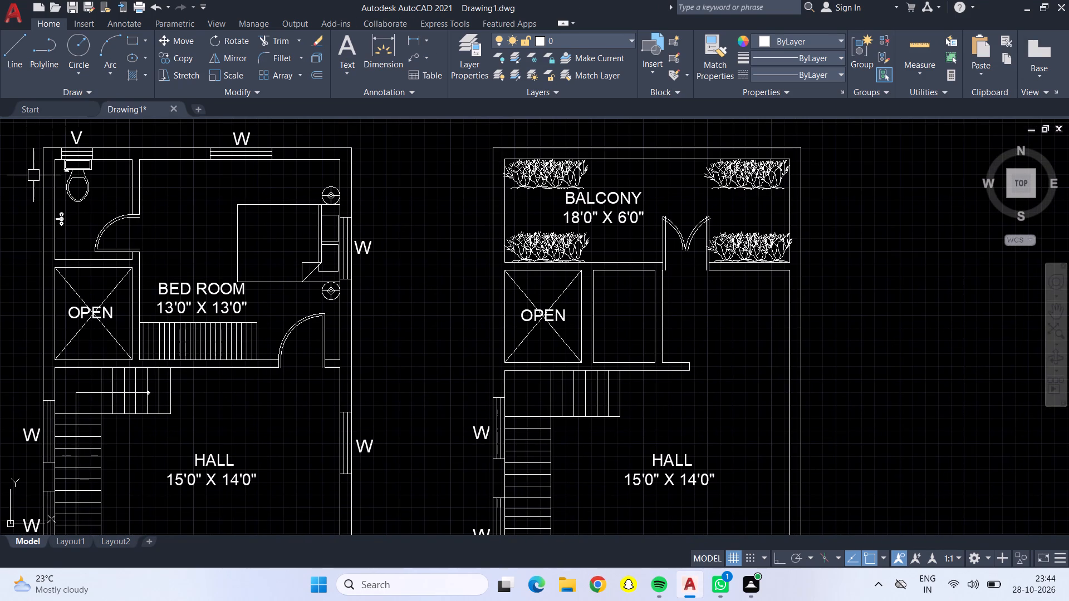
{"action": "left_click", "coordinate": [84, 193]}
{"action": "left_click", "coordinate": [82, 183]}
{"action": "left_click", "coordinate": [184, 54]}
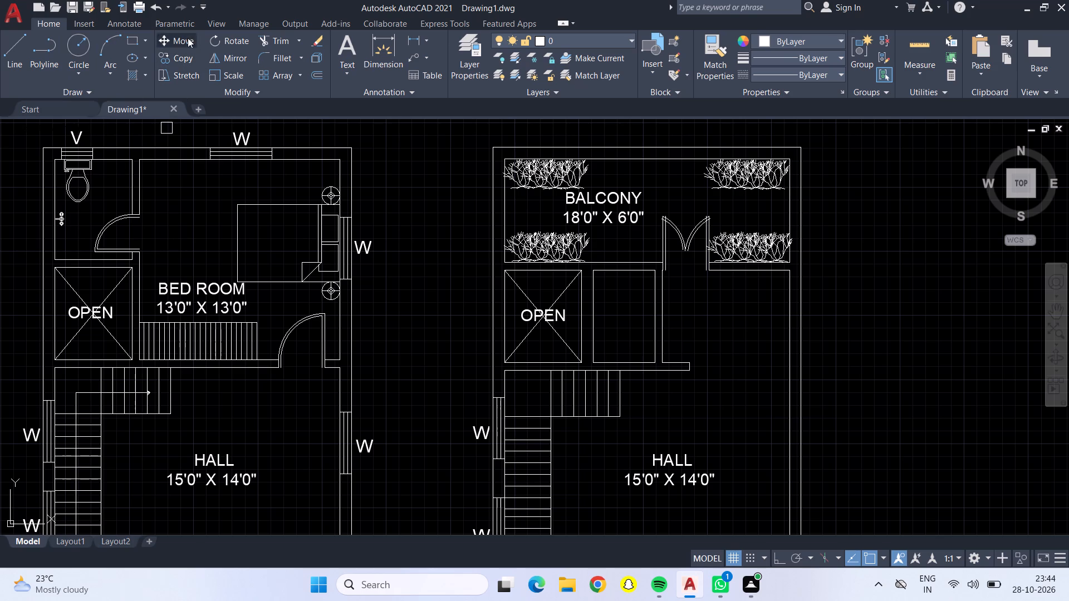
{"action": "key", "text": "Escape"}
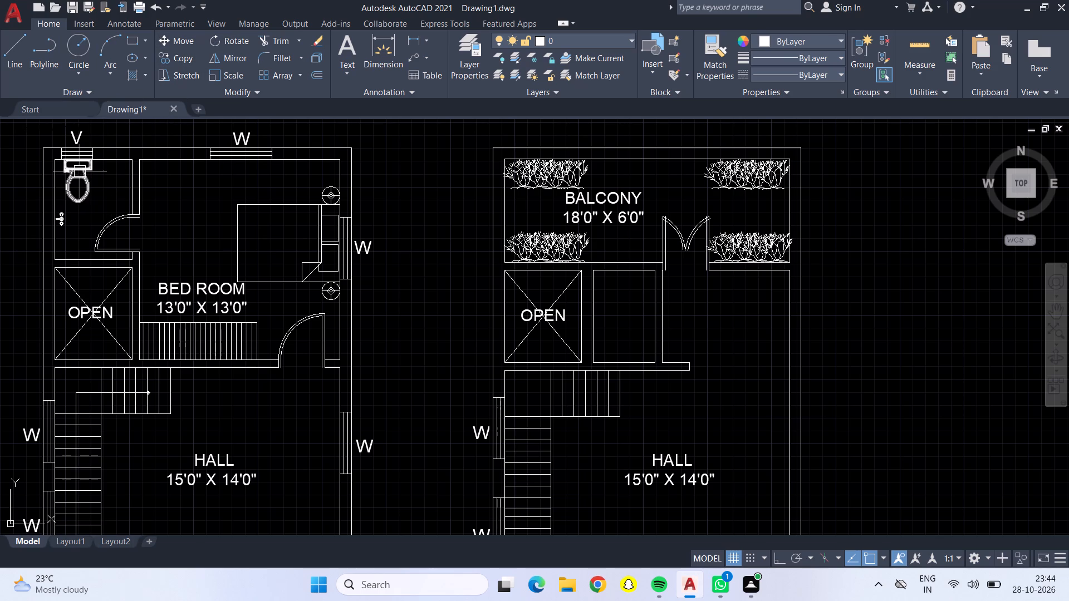
Copy the toilet from the second plan's upper bathroom to the north wall of the small room beside the third plan's OPEN space.
{"action": "left_click", "coordinate": [84, 168]}
{"action": "left_click", "coordinate": [194, 57]}
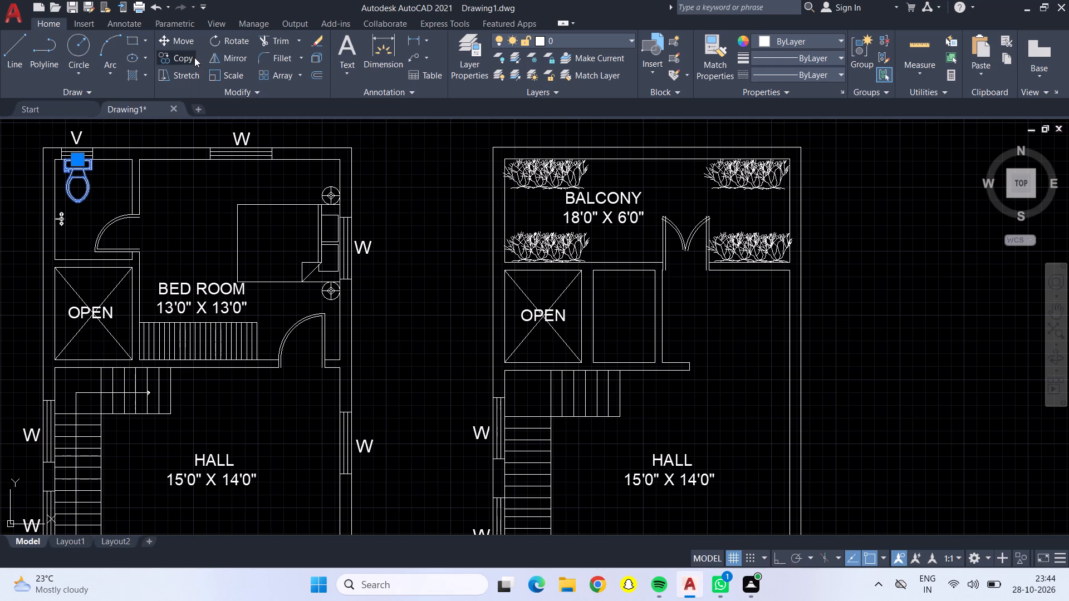
{"action": "left_click_drag", "start_coordinate": [73, 169], "coordinate": [78, 169]}
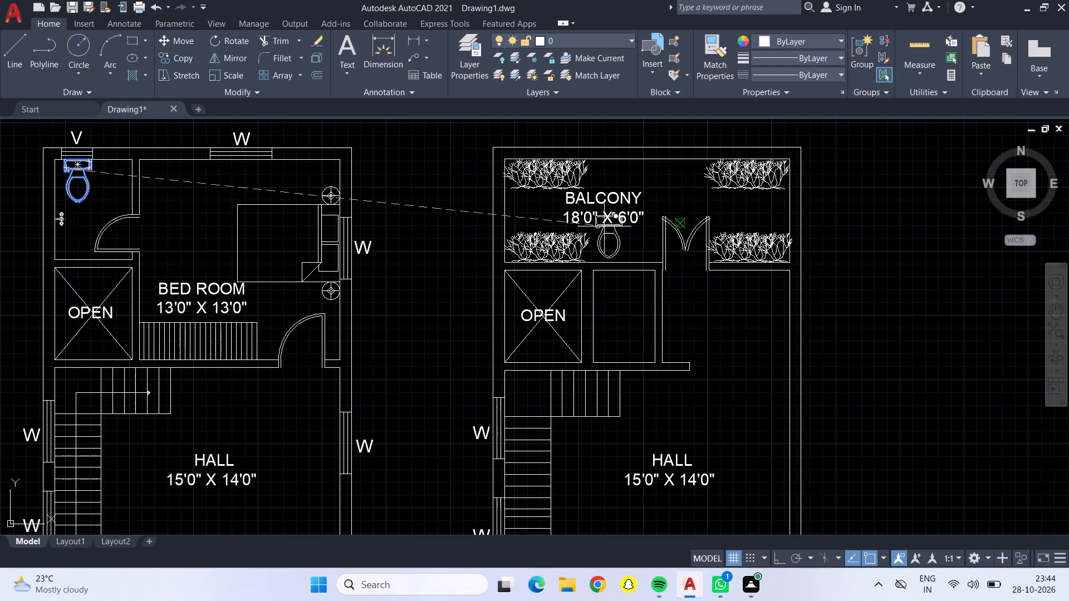
{"action": "scroll", "coordinate": [605, 275], "scroll_direction": "up", "scroll_amount": 4}
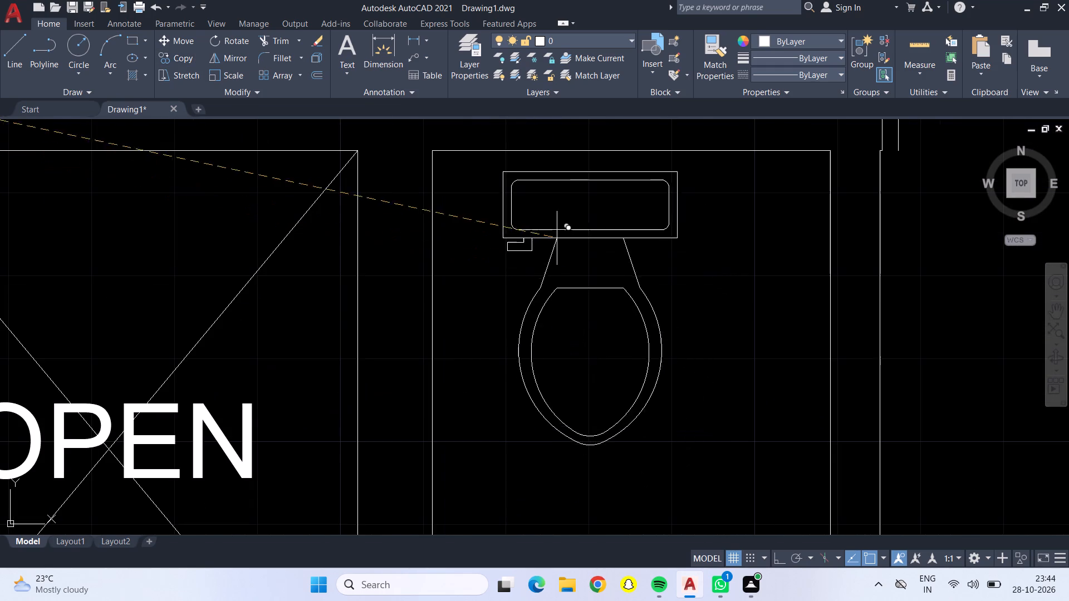
{"action": "left_click", "coordinate": [531, 218]}
{"action": "scroll", "coordinate": [532, 218], "scroll_direction": "down", "scroll_amount": 4}
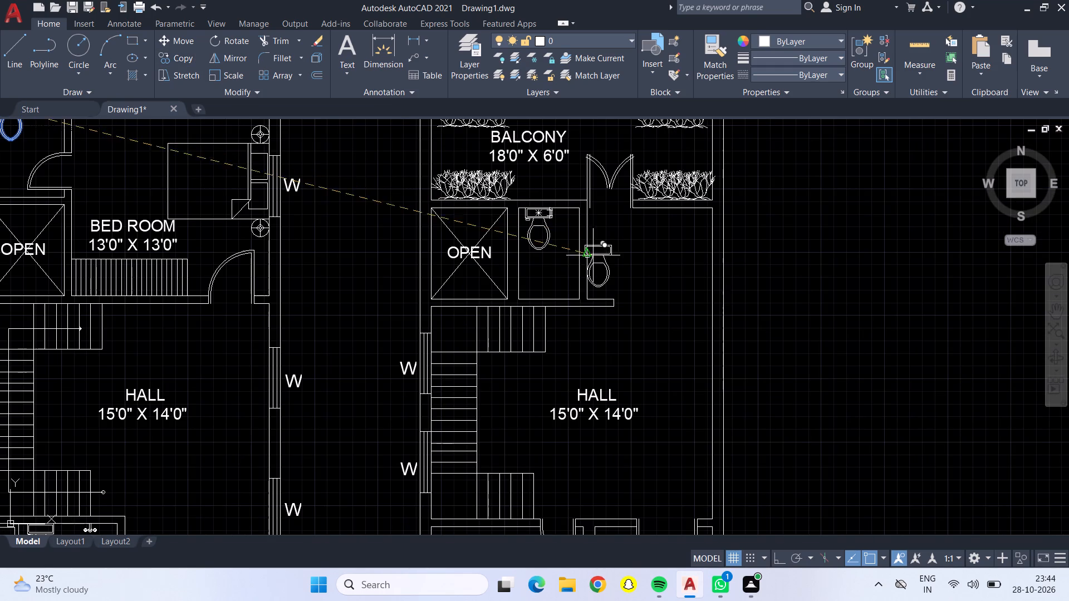
{"action": "key", "text": "Escape"}
Copy the tap fitting from the second plan's upper bathroom onto the west wall of the third plan's small room, below the toilet.
{"action": "scroll", "coordinate": [458, 242], "scroll_direction": "down", "scroll_amount": 2}
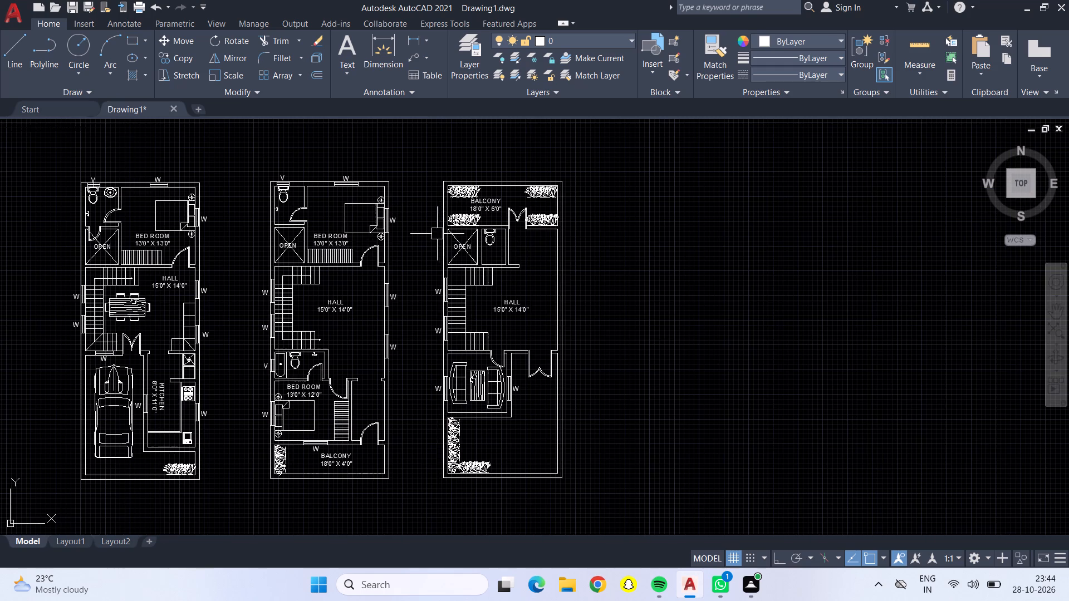
{"action": "scroll", "coordinate": [285, 210], "scroll_direction": "up", "scroll_amount": 3}
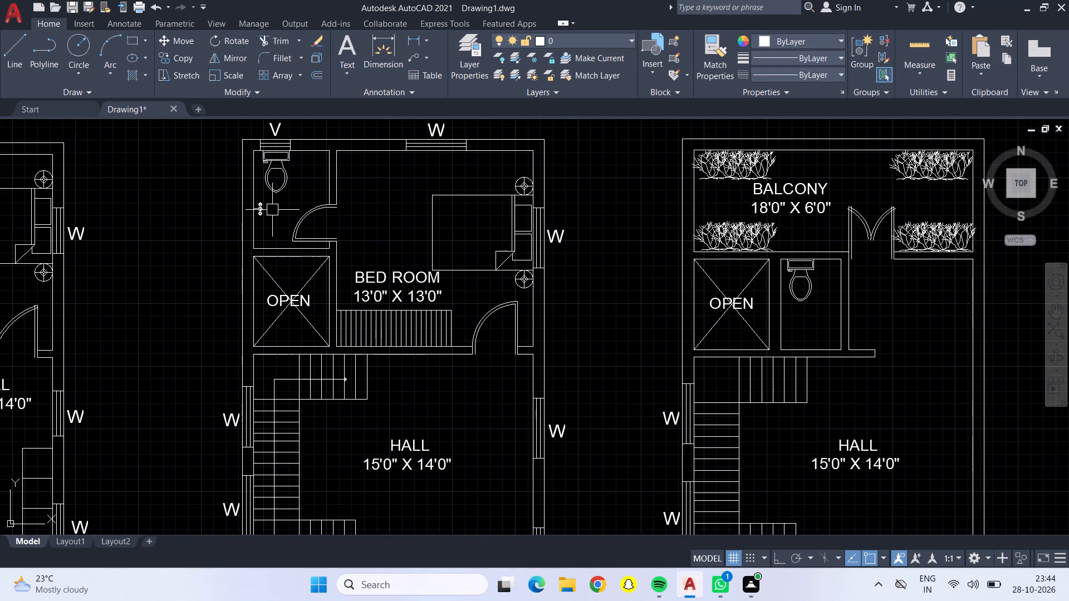
{"action": "left_click", "coordinate": [263, 210]}
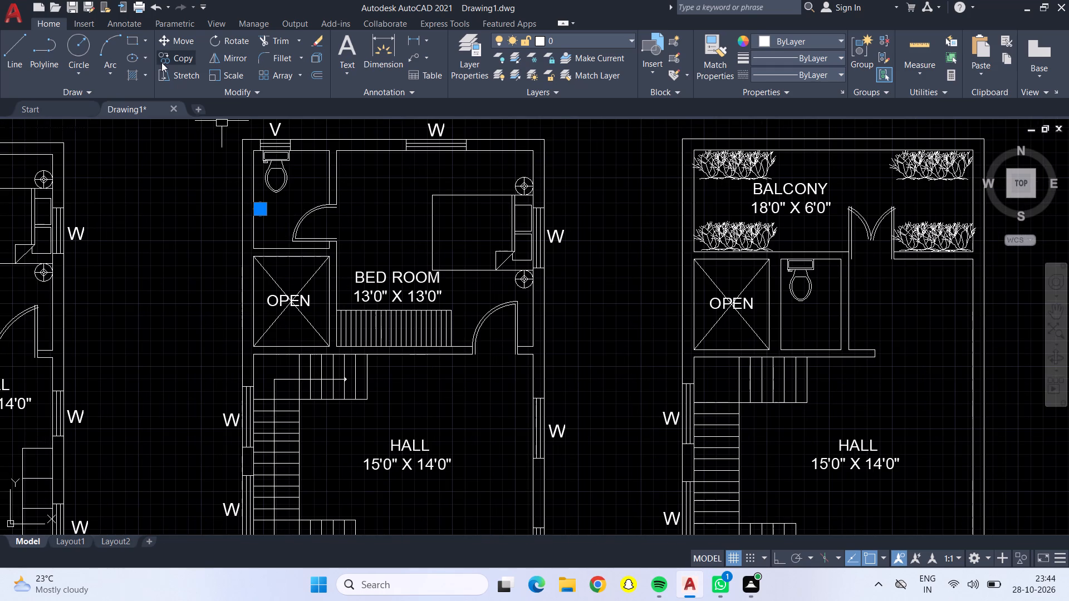
{"action": "left_click", "coordinate": [174, 60]}
{"action": "left_click_drag", "start_coordinate": [262, 206], "coordinate": [285, 210]}
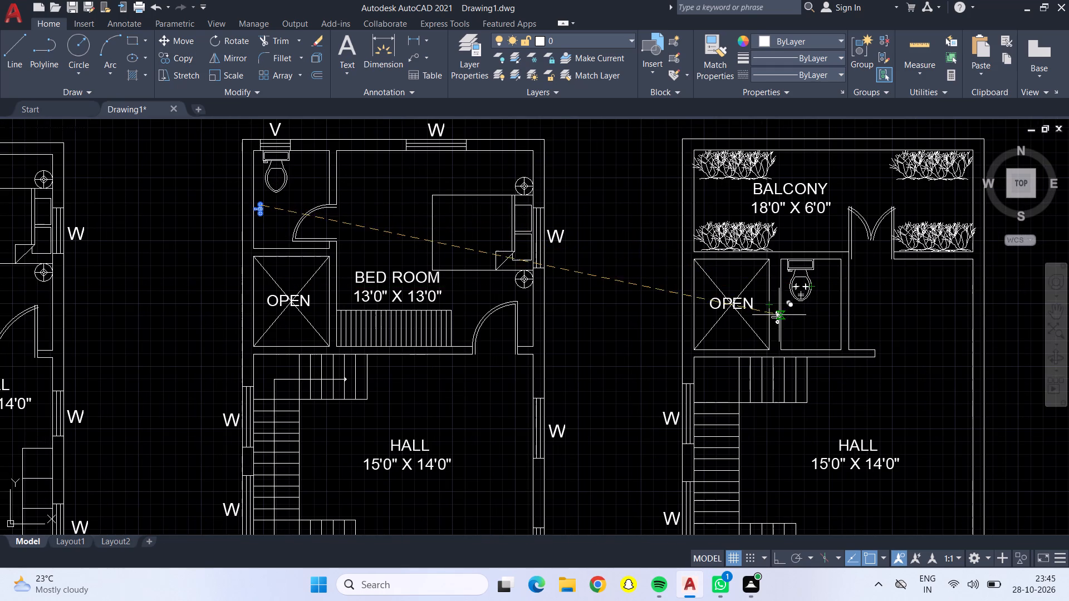
{"action": "scroll", "coordinate": [803, 321], "scroll_direction": "up", "scroll_amount": 3}
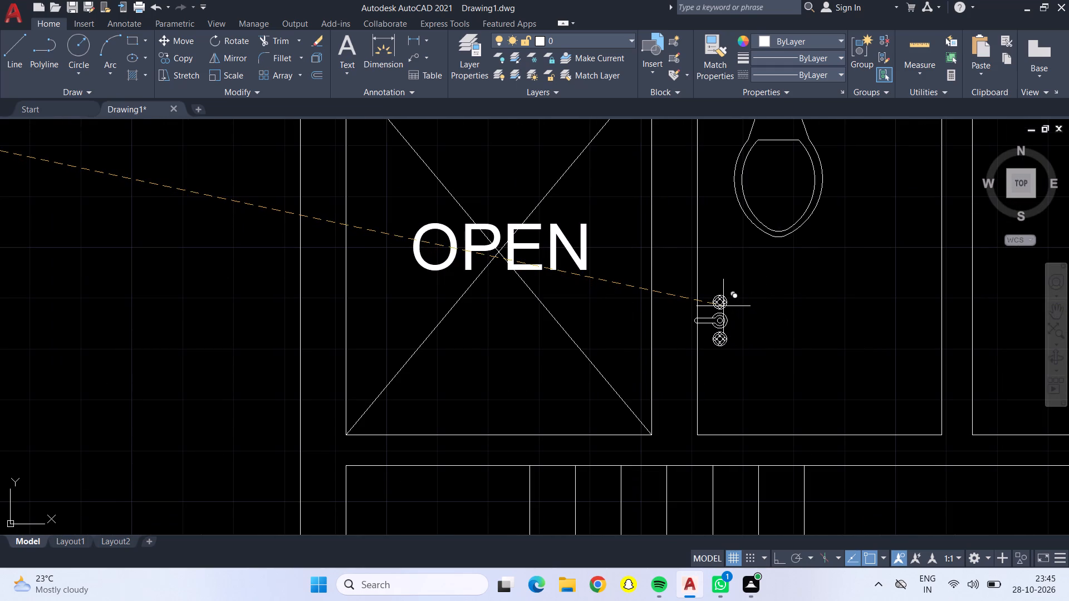
{"action": "left_click", "coordinate": [724, 306]}
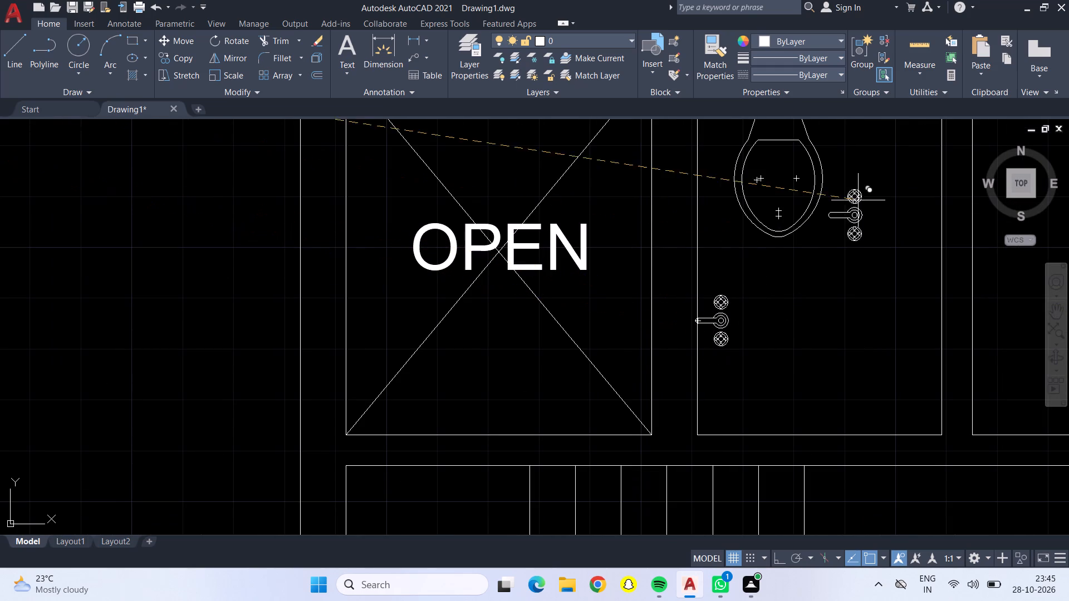
{"action": "key", "text": "Escape"}
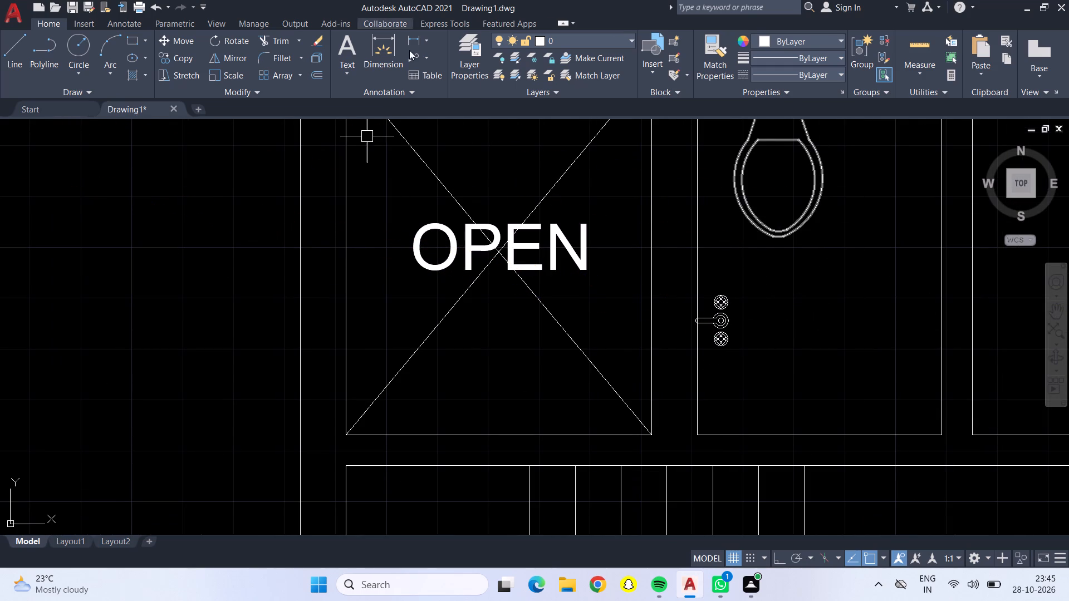
Examine the plans from the third plan's balcony and small toilet room down to the lower rooms of all three.
{"action": "scroll", "coordinate": [335, 20], "scroll_direction": "down", "scroll_amount": 2}
{"action": "scroll", "coordinate": [325, 241], "scroll_direction": "down", "scroll_amount": 1}
{"action": "scroll", "coordinate": [390, 259], "scroll_direction": "down", "scroll_amount": 2}
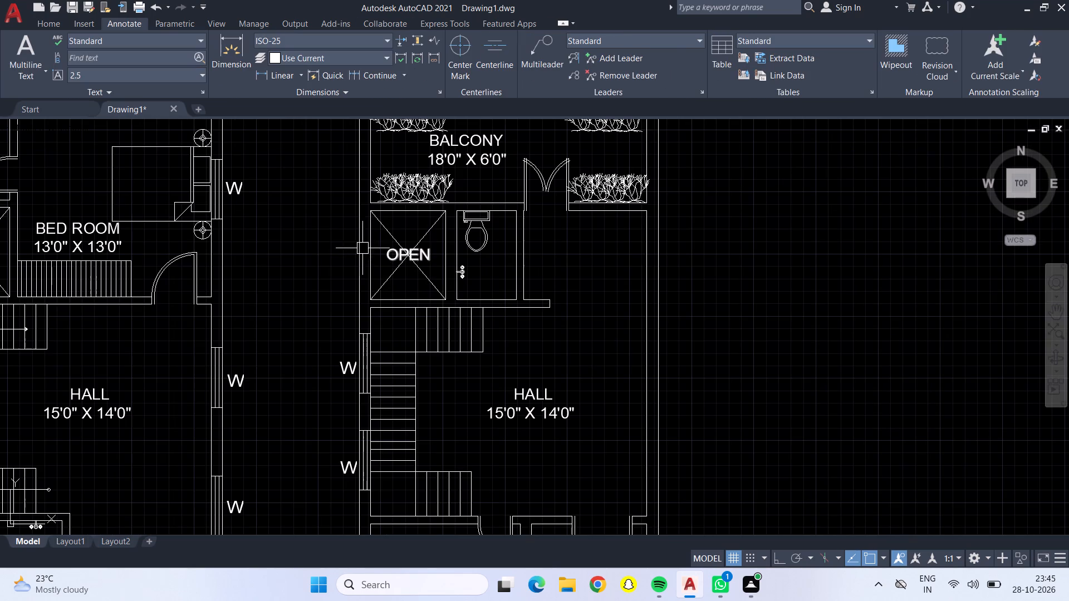
{"action": "middle_click_drag", "start_coordinate": [300, 225], "coordinate": [360, 375]}
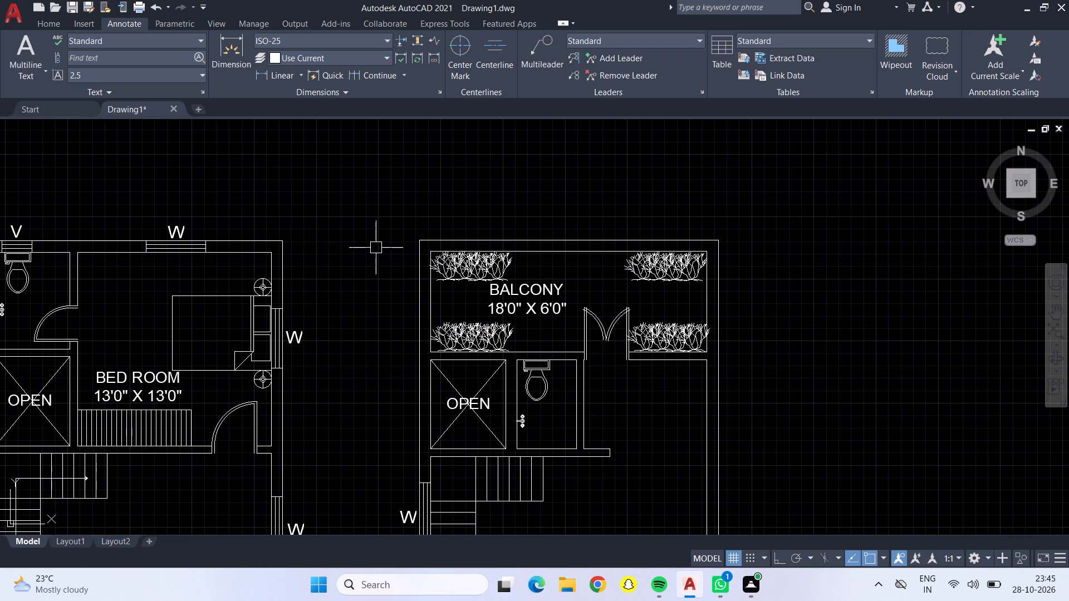
{"action": "scroll", "coordinate": [376, 248], "scroll_direction": "down", "scroll_amount": 1}
{"action": "middle_click_drag", "start_coordinate": [361, 283], "coordinate": [381, 200]}
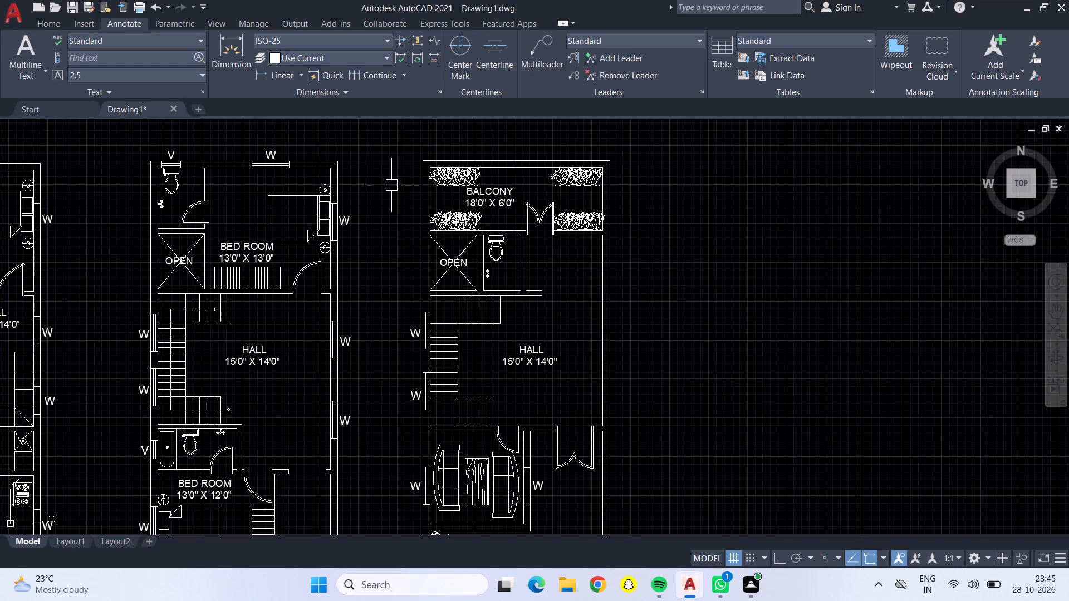
{"action": "middle_click_drag", "start_coordinate": [360, 253], "coordinate": [419, 173]}
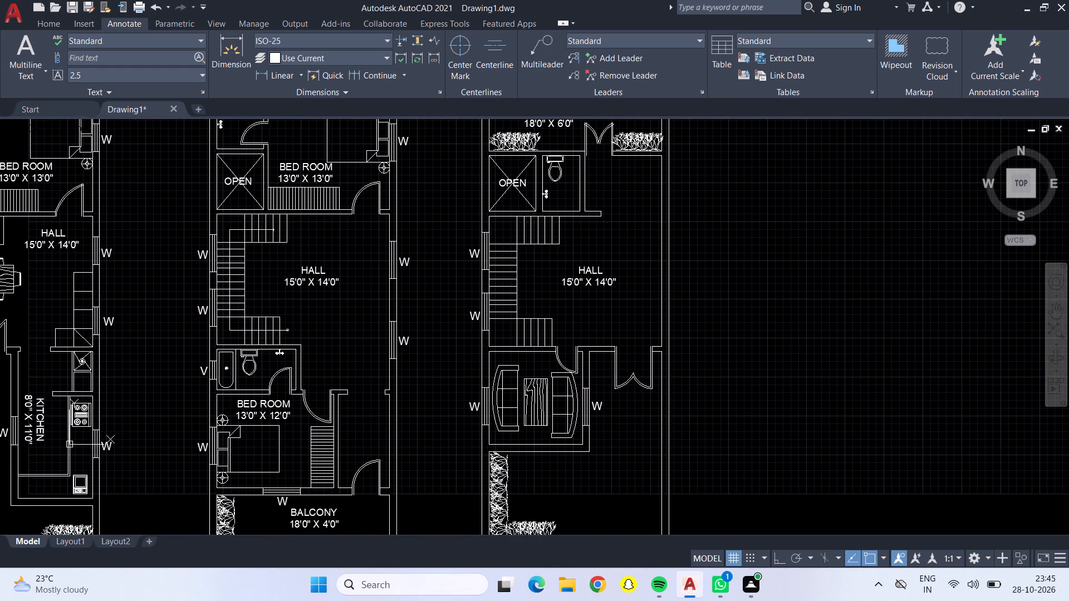
{"action": "middle_click_drag", "start_coordinate": [352, 266], "coordinate": [449, 241]}
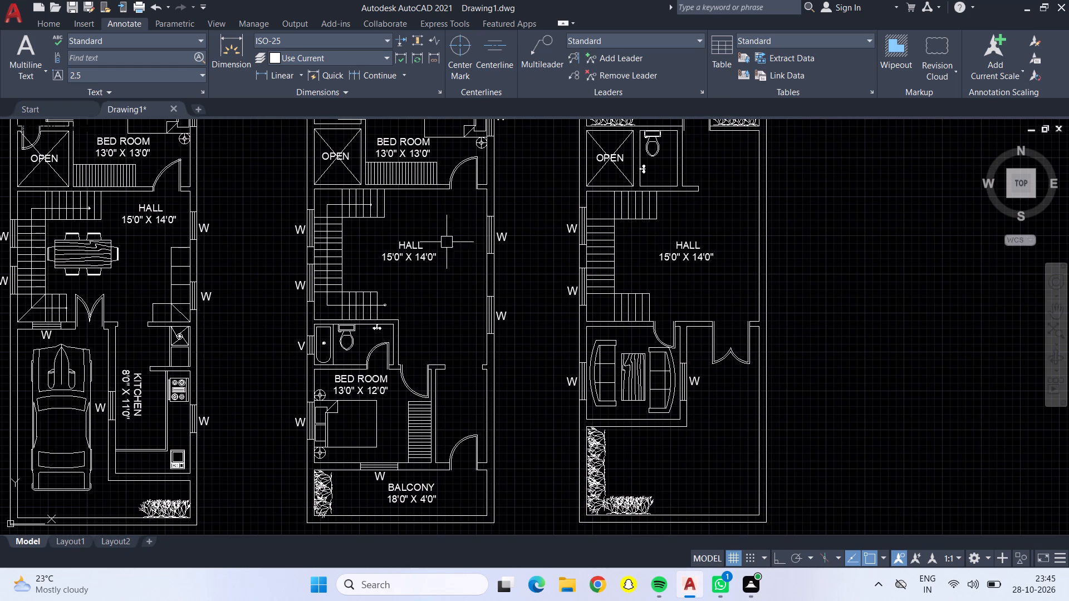
{"action": "middle_click_drag", "start_coordinate": [431, 303], "coordinate": [443, 225]}
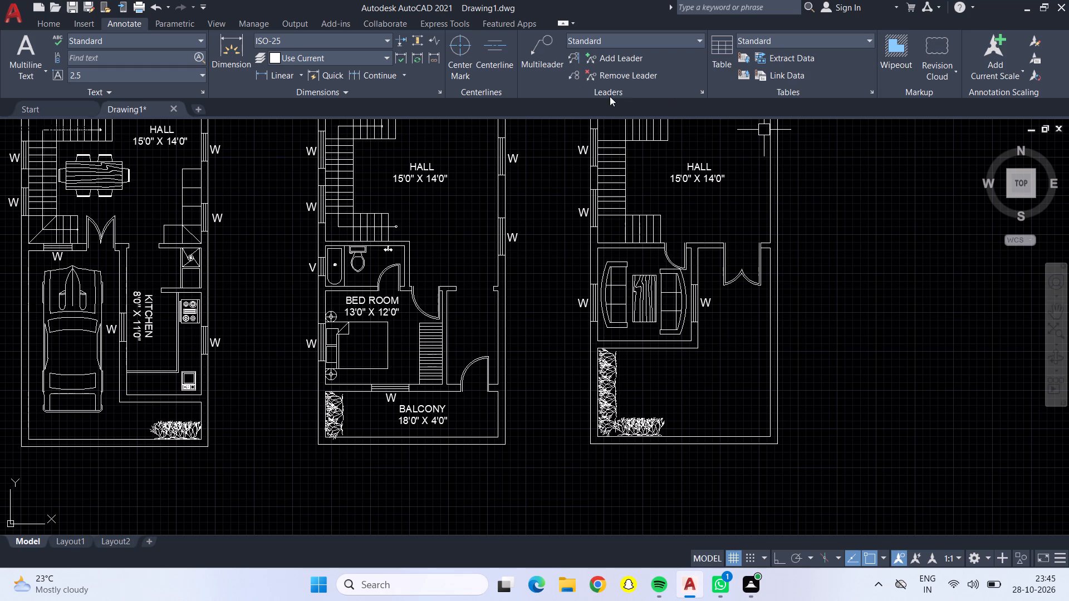
{"action": "left_click", "coordinate": [49, 21]}
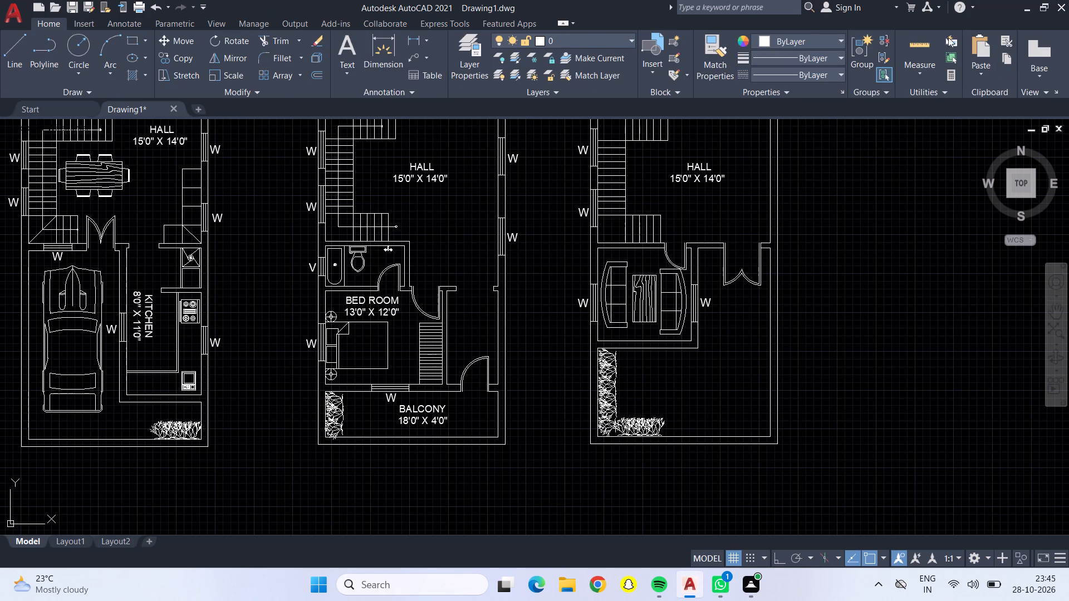
Measure the open area south and east of the third plan's sofa room.
{"action": "left_click", "coordinate": [918, 55]}
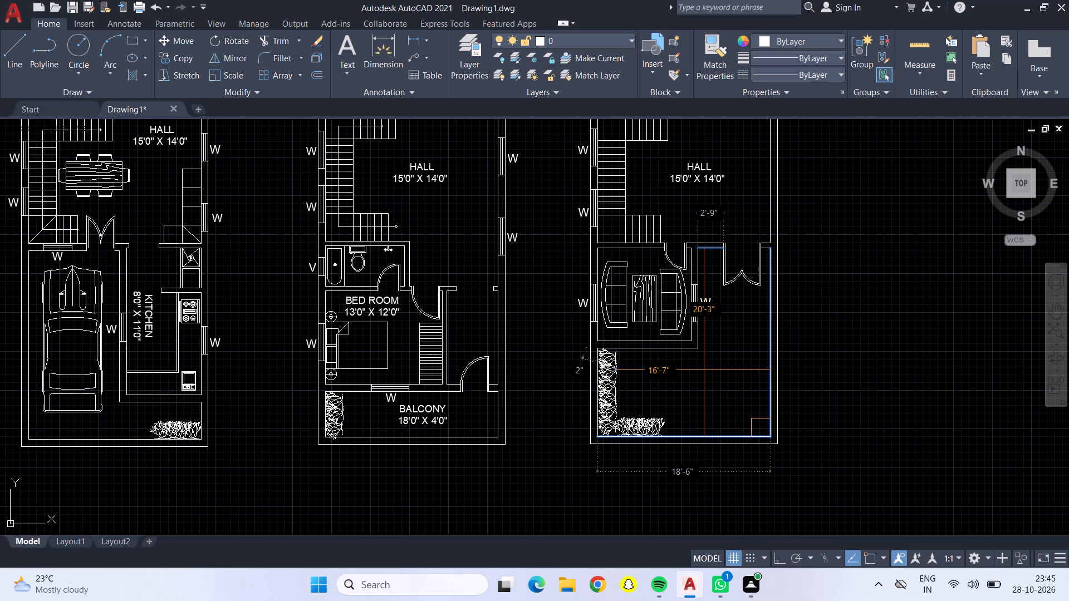
{"action": "key", "text": "Escape"}
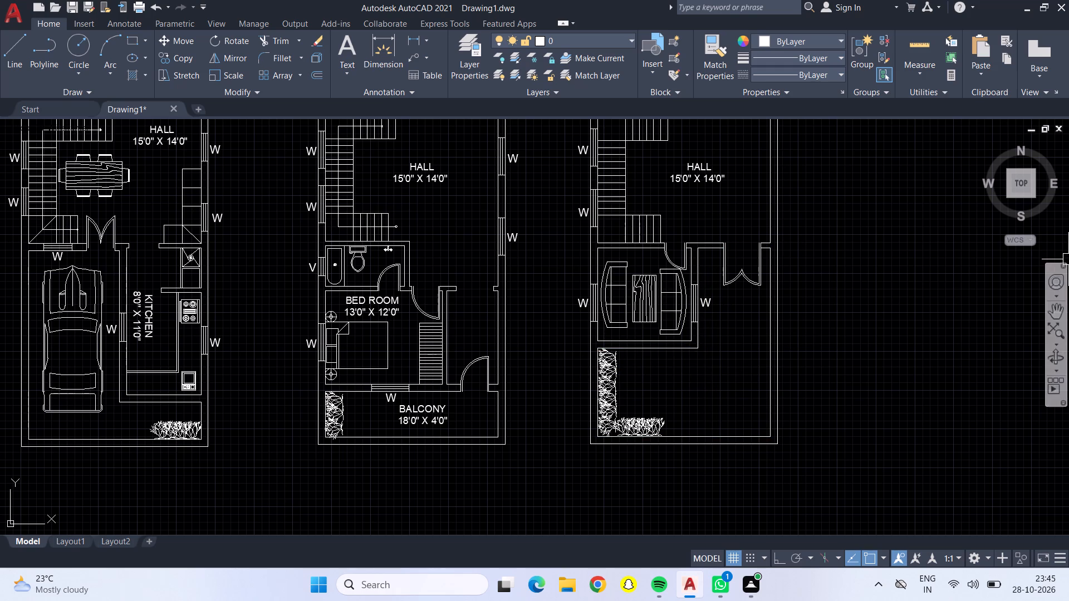
Copy the second plan's BALCONY 18'0" X 4'0" label into the open area south of the third plan's sofa room.
{"action": "left_click", "coordinate": [422, 405]}
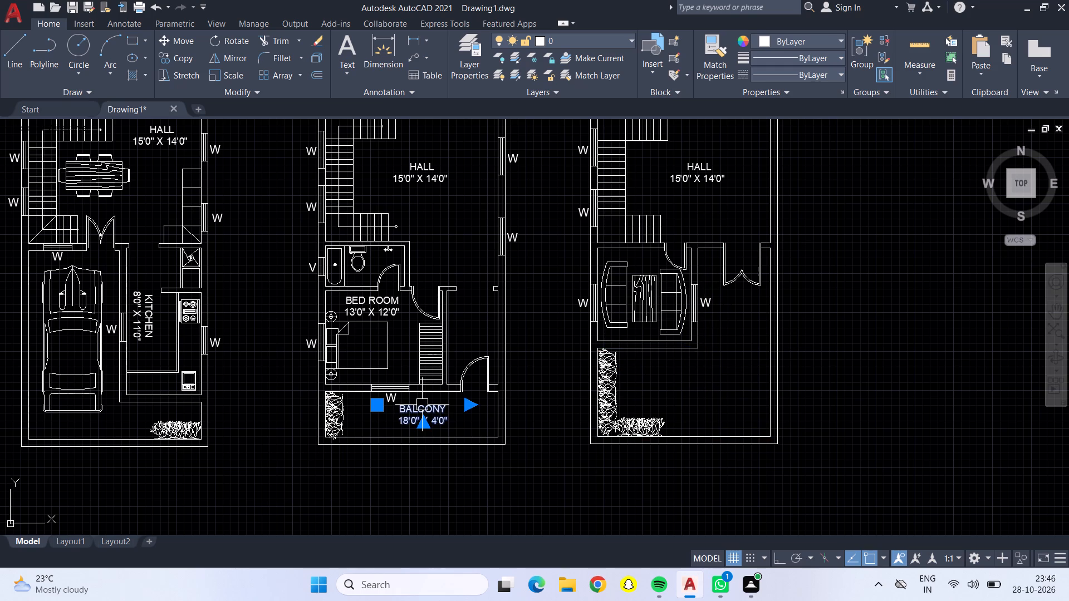
{"action": "left_click", "coordinate": [184, 58]}
{"action": "left_click_drag", "start_coordinate": [424, 412], "coordinate": [430, 410]}
{"action": "left_click", "coordinate": [756, 379]}
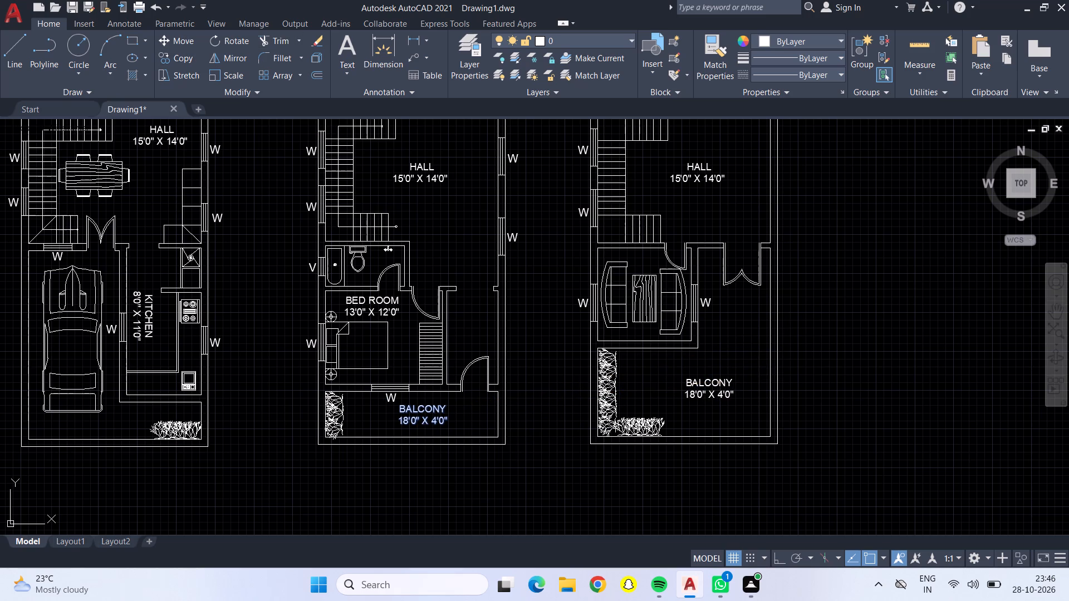
{"action": "key", "text": "Return"}
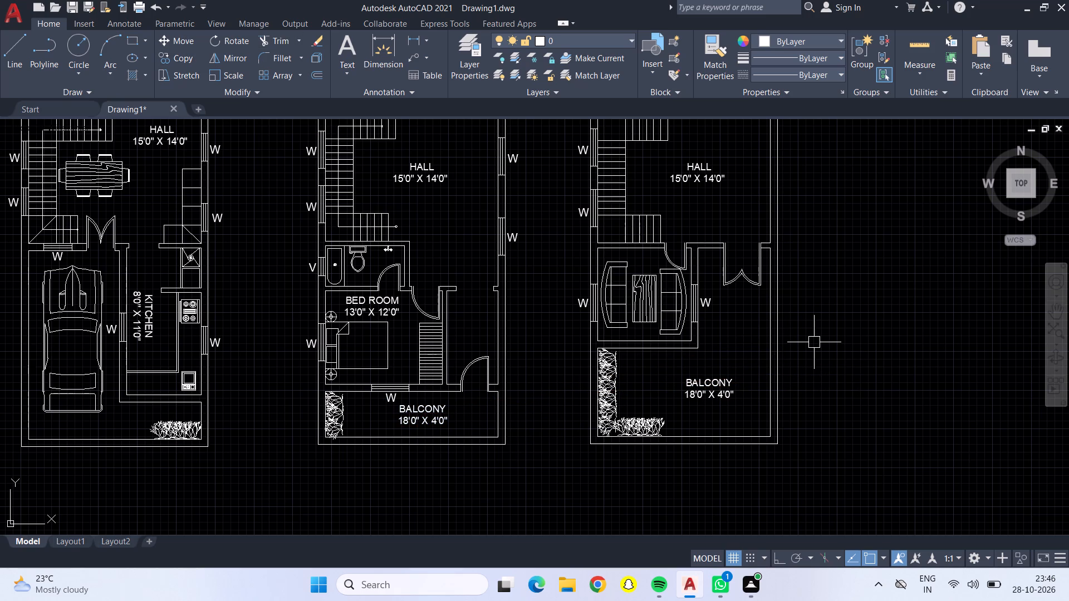
Change the size line of the third plan's copied BALCONY label to 18'0" X 20'0".
{"action": "scroll", "coordinate": [729, 397], "scroll_direction": "up", "scroll_amount": 1}
{"action": "double_click", "coordinate": [722, 391]}
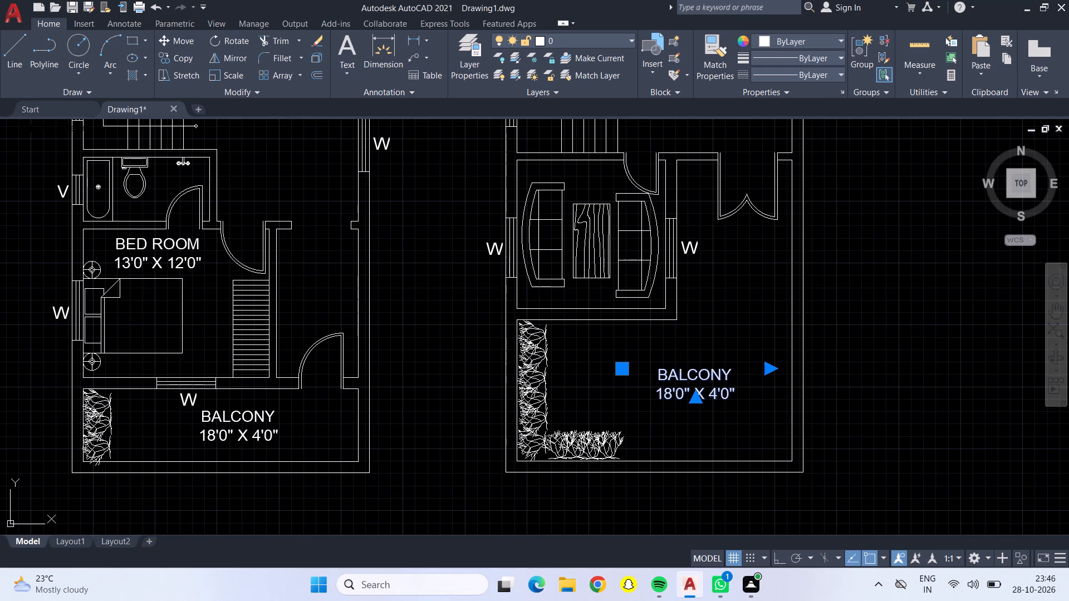
{"action": "left_click", "coordinate": [744, 396]}
{"action": "key", "text": "BackSpace"}
{"action": "key", "text": "BackSpace"}
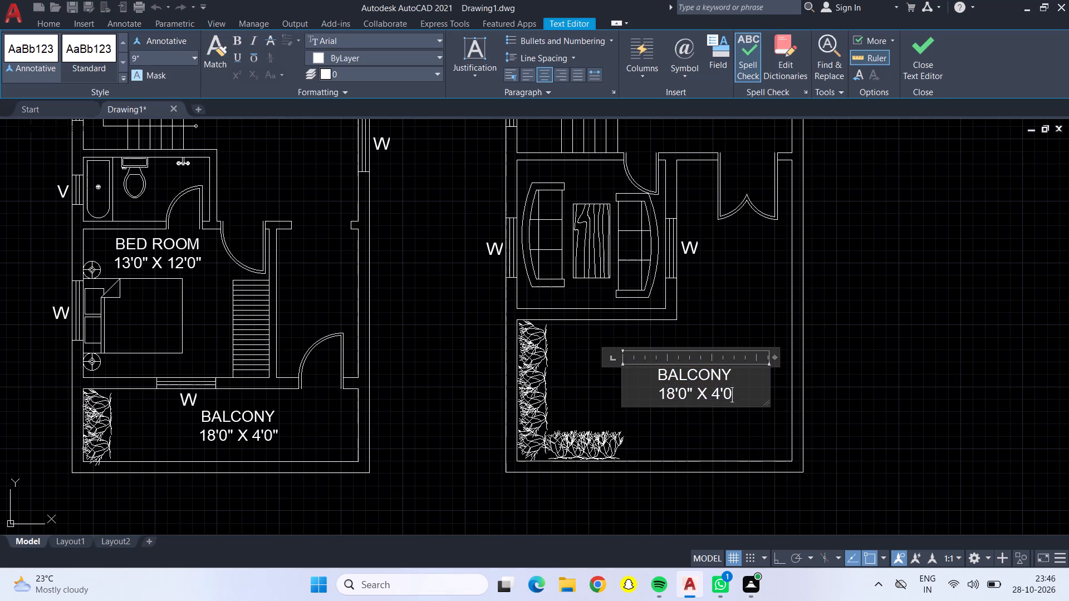
{"action": "key", "text": "BackSpace"}
{"action": "key", "text": "BackSpace"}
{"action": "key", "text": "BackSpace"}
{"action": "key", "text": "BackSpace"}
{"action": "key", "text": "BackSpace"}
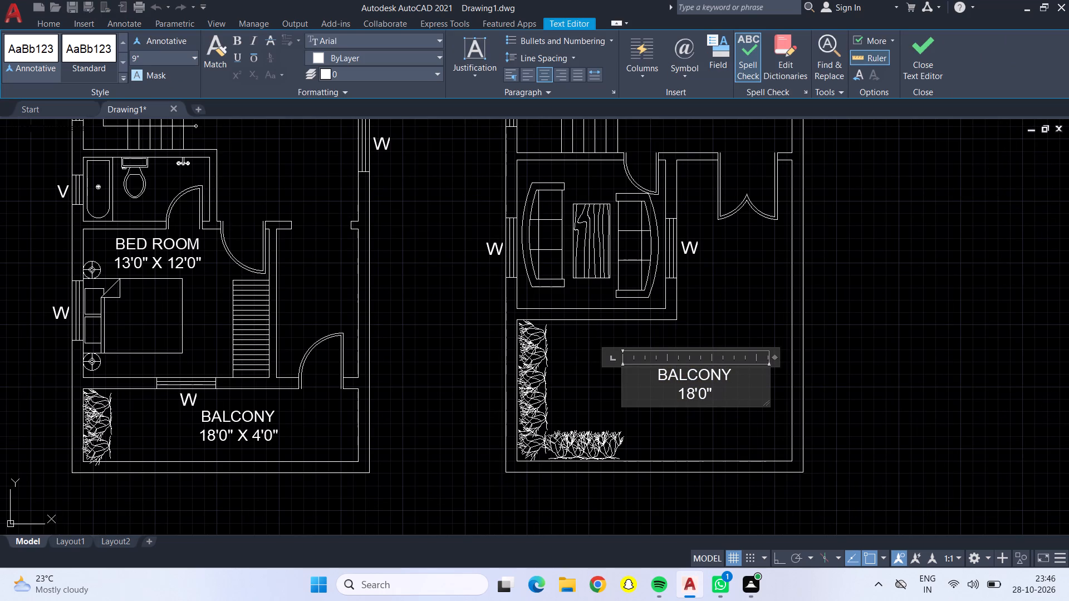
{"action": "key", "text": "space"}
{"action": "key", "text": "shift+x"}
{"action": "key", "text": "space"}
{"action": "type", "text": "20'0\""}
{"action": "left_click", "coordinate": [855, 362]}
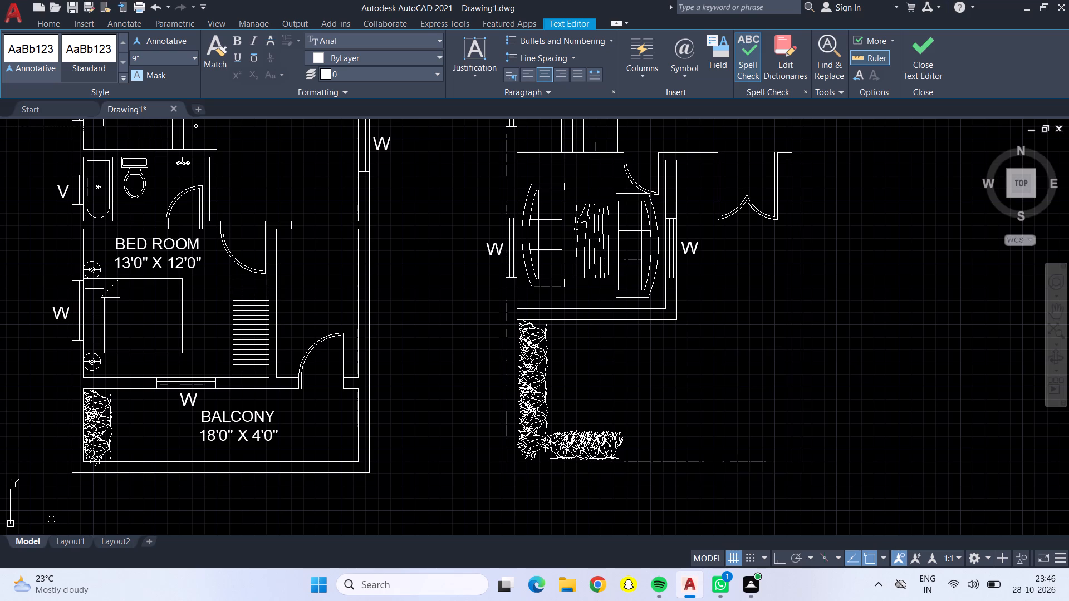
Add a centred 7" high text label TOILET below the toilet and basin in the first plan's north-west bathroom.
{"action": "scroll", "coordinate": [855, 362], "scroll_direction": "down", "scroll_amount": 1}
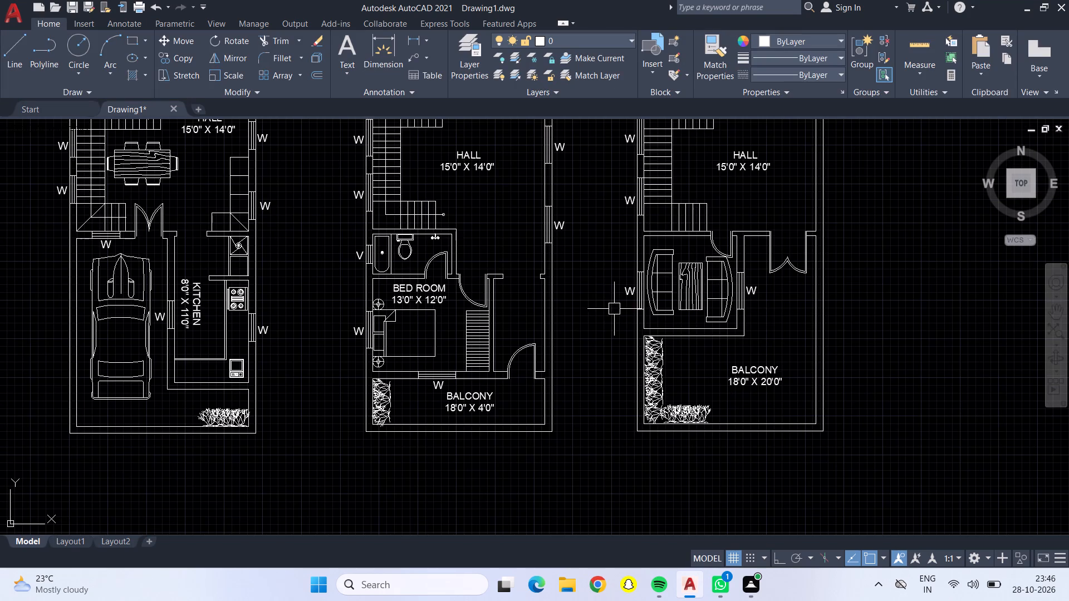
{"action": "middle_click_drag", "start_coordinate": [598, 311], "coordinate": [717, 357]}
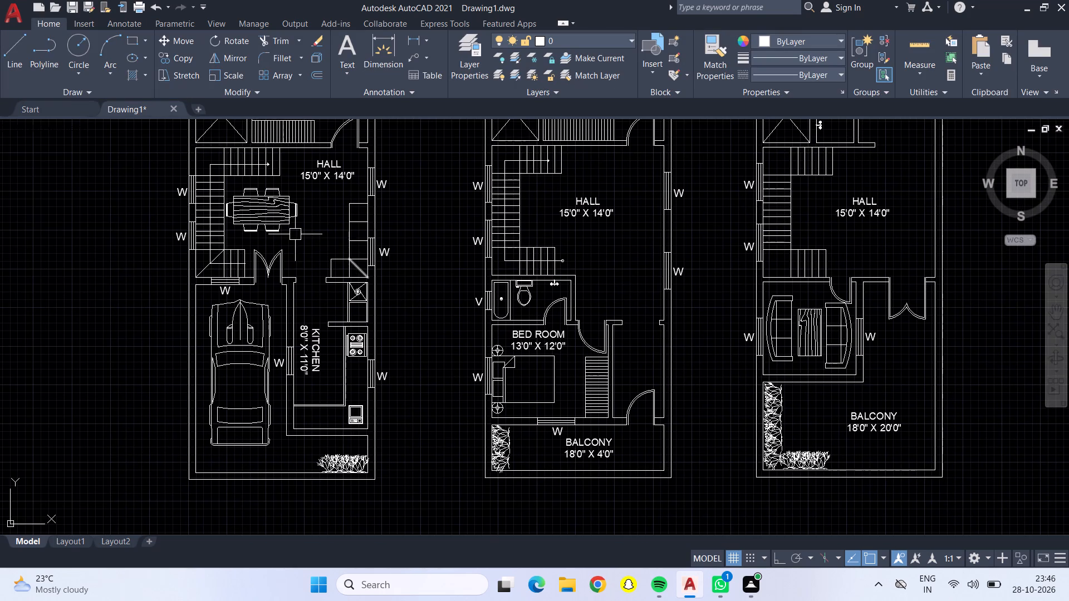
{"action": "middle_click_drag", "start_coordinate": [323, 231], "coordinate": [441, 400]}
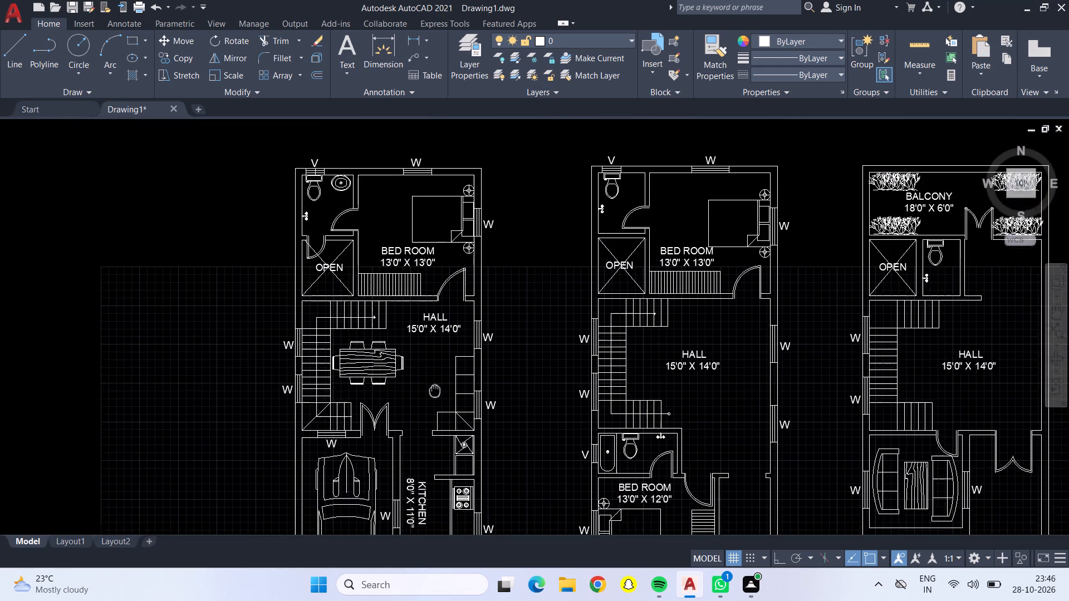
{"action": "middle_click_drag", "start_coordinate": [441, 400], "coordinate": [449, 420]}
{"action": "left_click", "coordinate": [352, 47]}
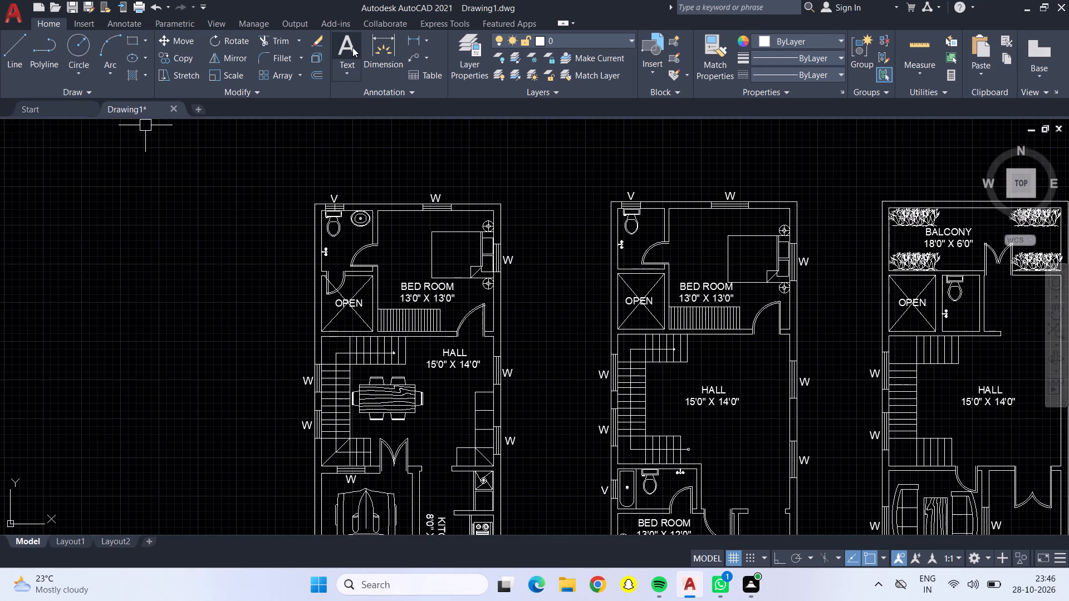
{"action": "left_click", "coordinate": [345, 45]}
{"action": "left_click", "coordinate": [347, 37]}
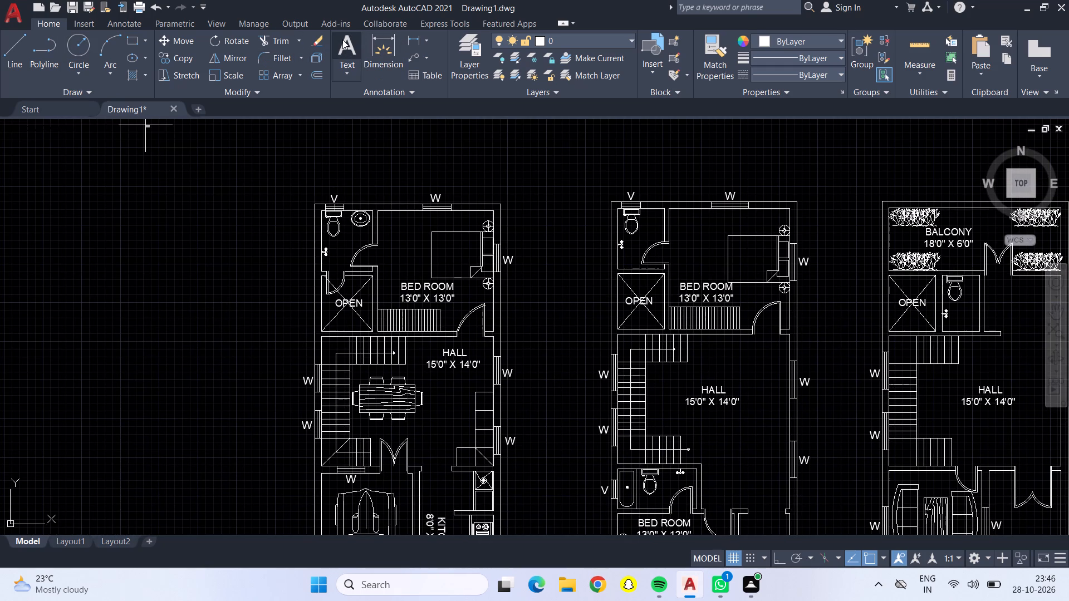
{"action": "double_click", "coordinate": [342, 40]}
{"action": "scroll", "coordinate": [339, 242], "scroll_direction": "up", "scroll_amount": 1}
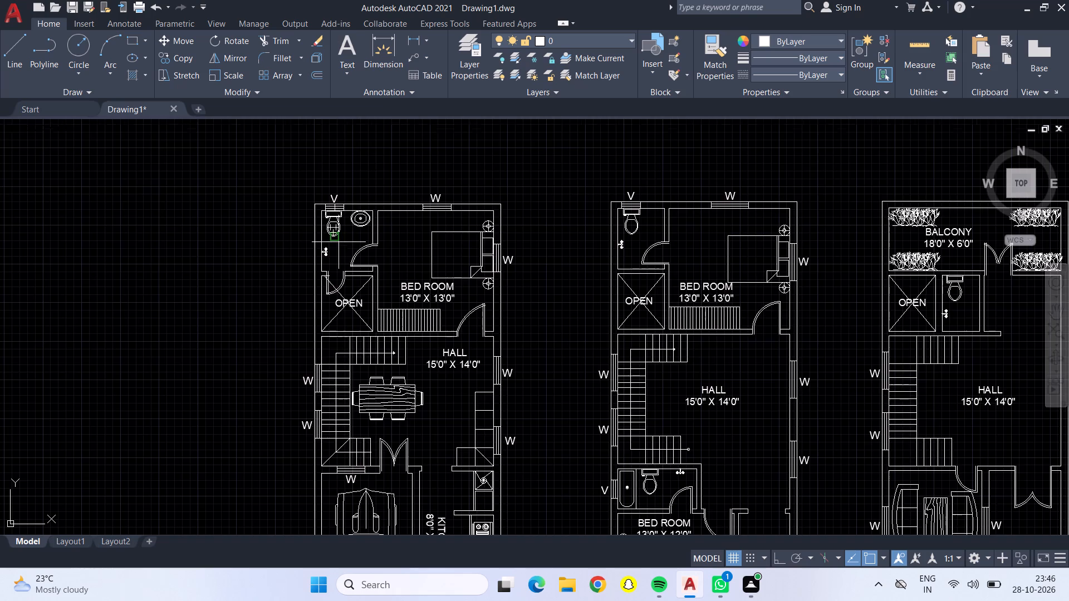
{"action": "scroll", "coordinate": [339, 242], "scroll_direction": "up", "scroll_amount": 2}
{"action": "left_click", "coordinate": [293, 239]}
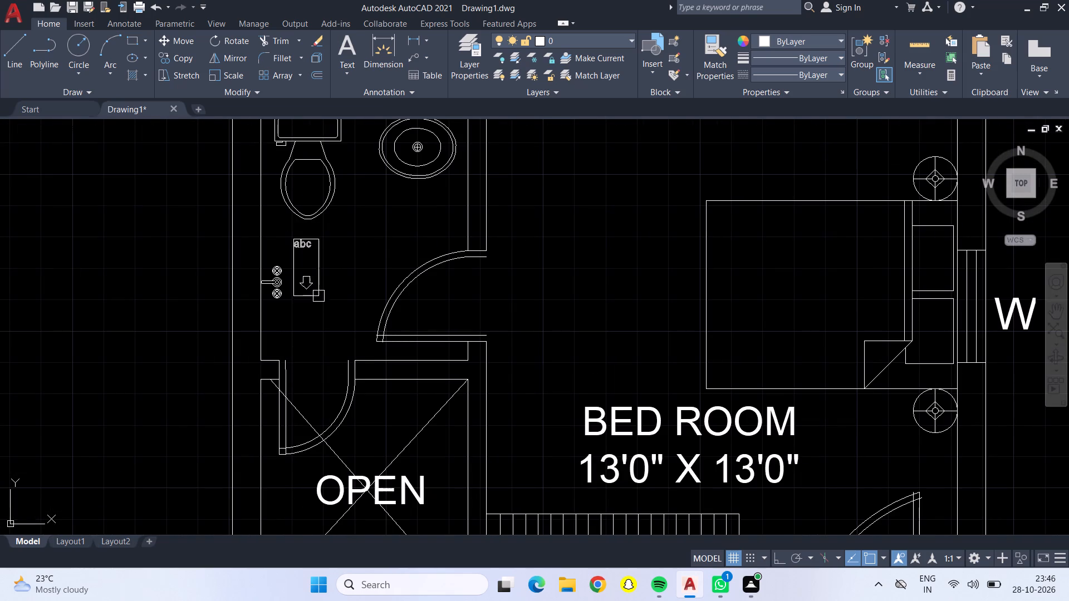
{"action": "left_click", "coordinate": [460, 306]}
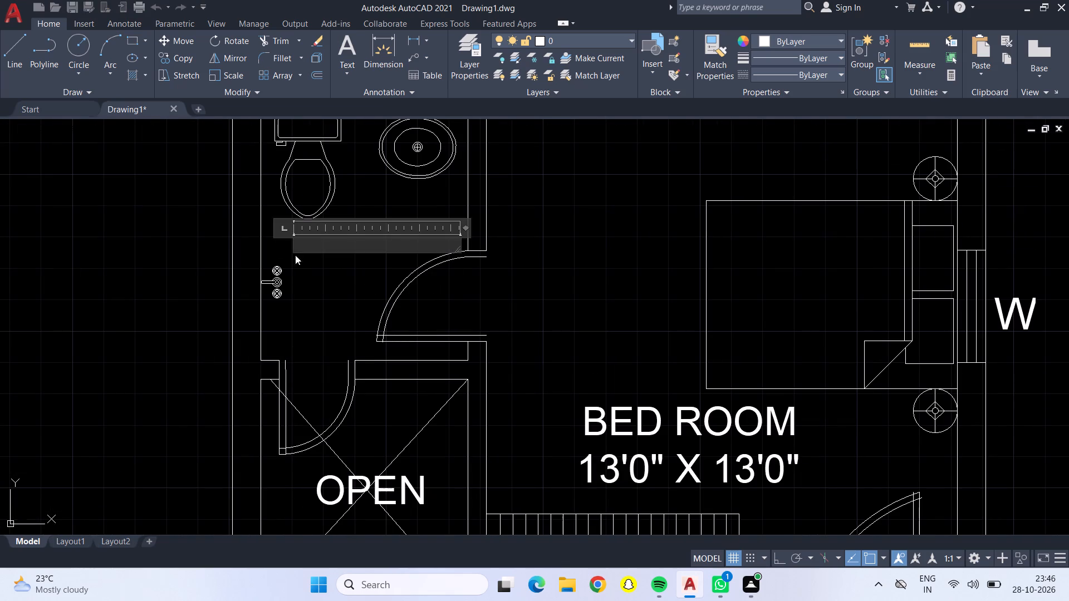
{"action": "left_click", "coordinate": [165, 57]}
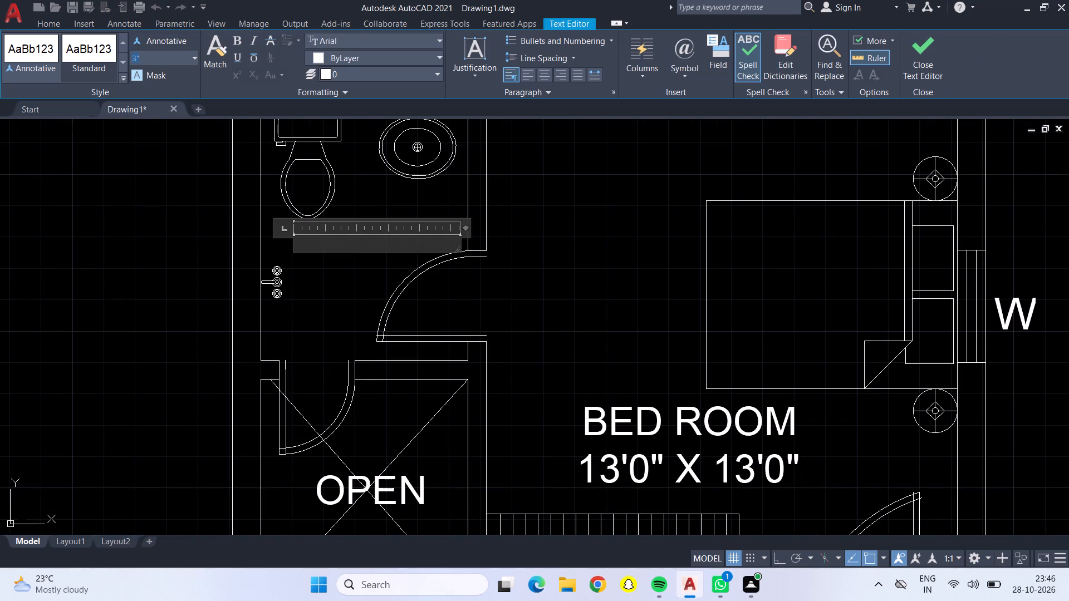
{"action": "key", "text": "BackSpace"}
{"action": "type", "text": "7\""}
{"action": "key", "text": "Return"}
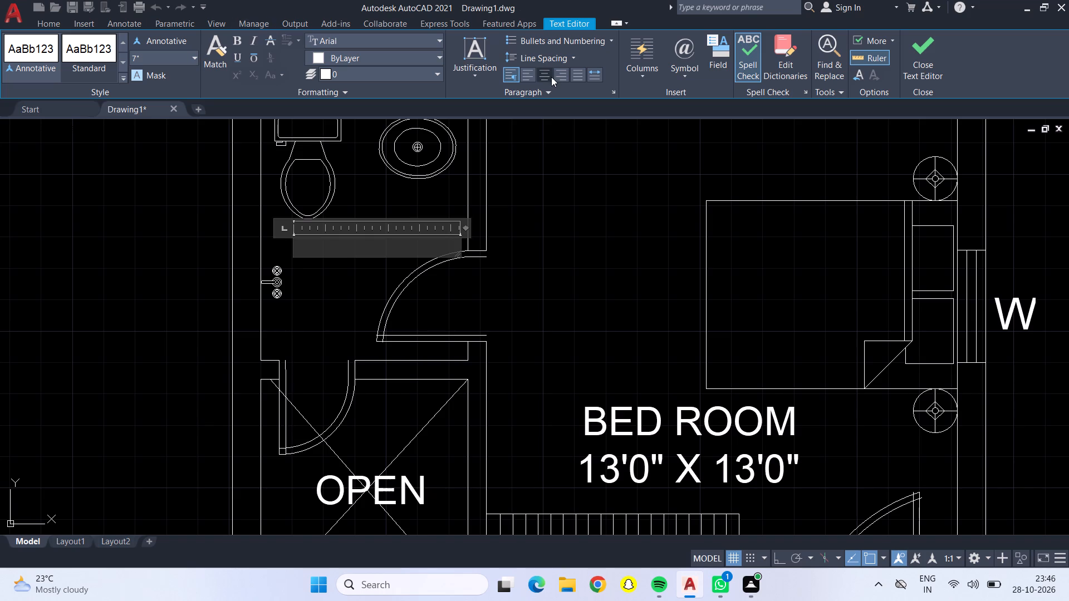
{"action": "left_click", "coordinate": [551, 77]}
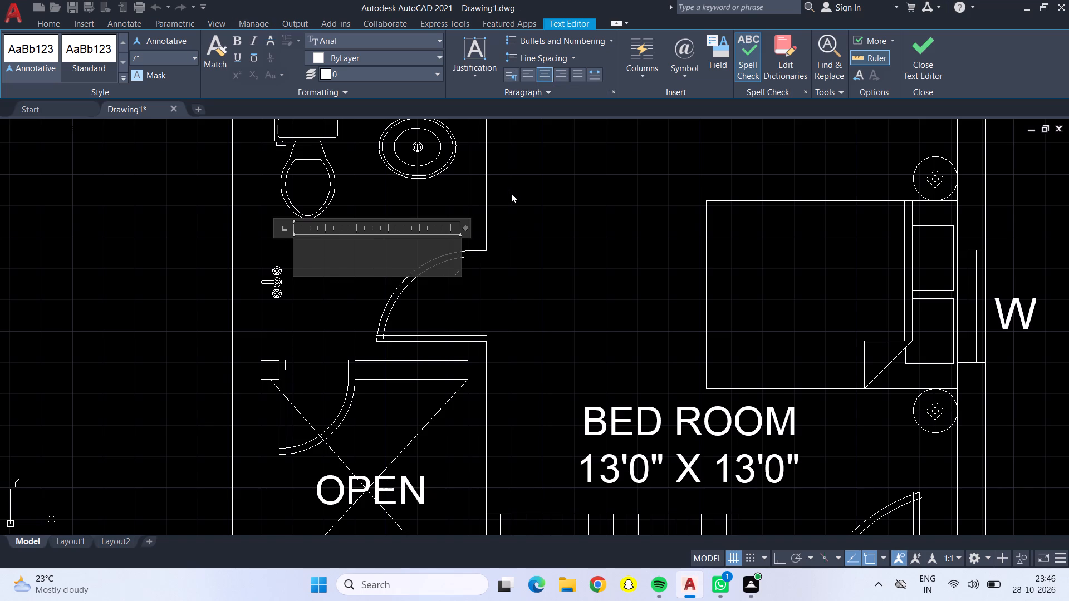
{"action": "key", "text": "shift+t"}
{"action": "type", "text": "OILET"}
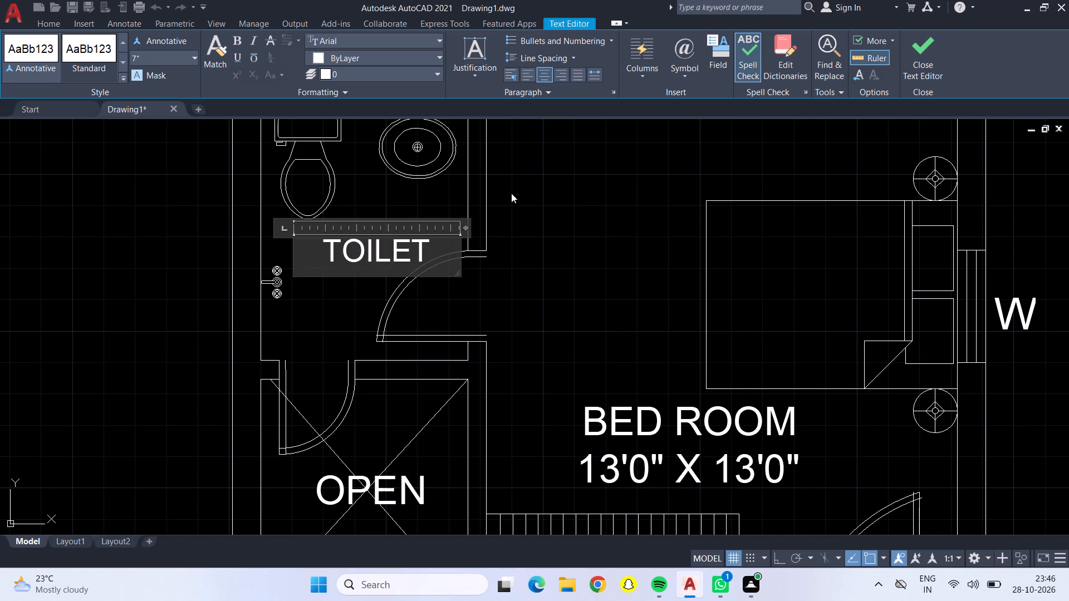
{"action": "key", "text": "Return"}
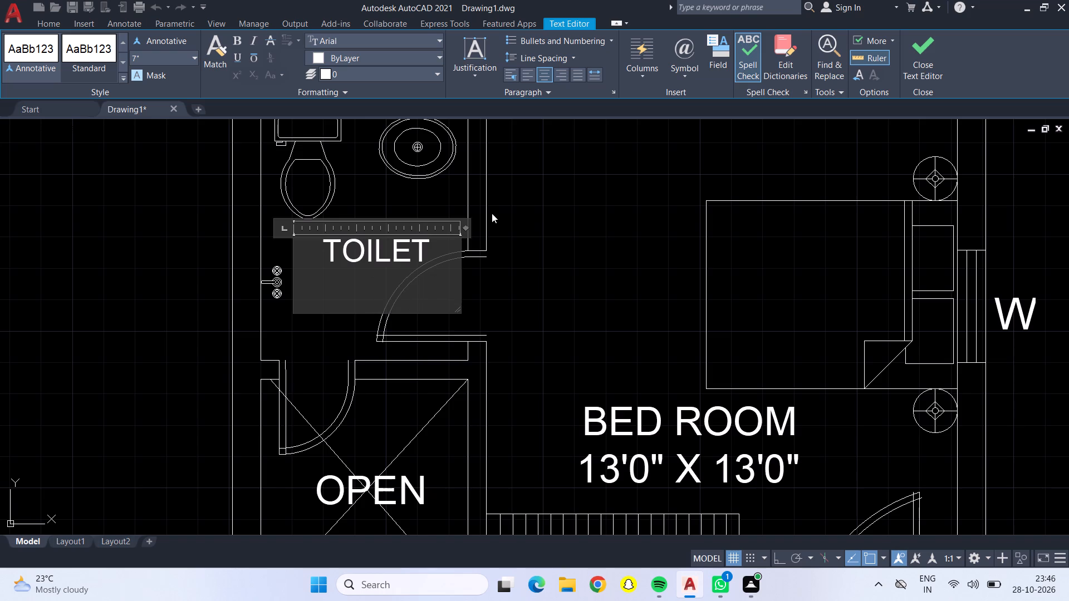
{"action": "left_click", "coordinate": [498, 269]}
Measure the first plan's toilet room above the OPEN space.
{"action": "scroll", "coordinate": [460, 269], "scroll_direction": "down", "scroll_amount": 1}
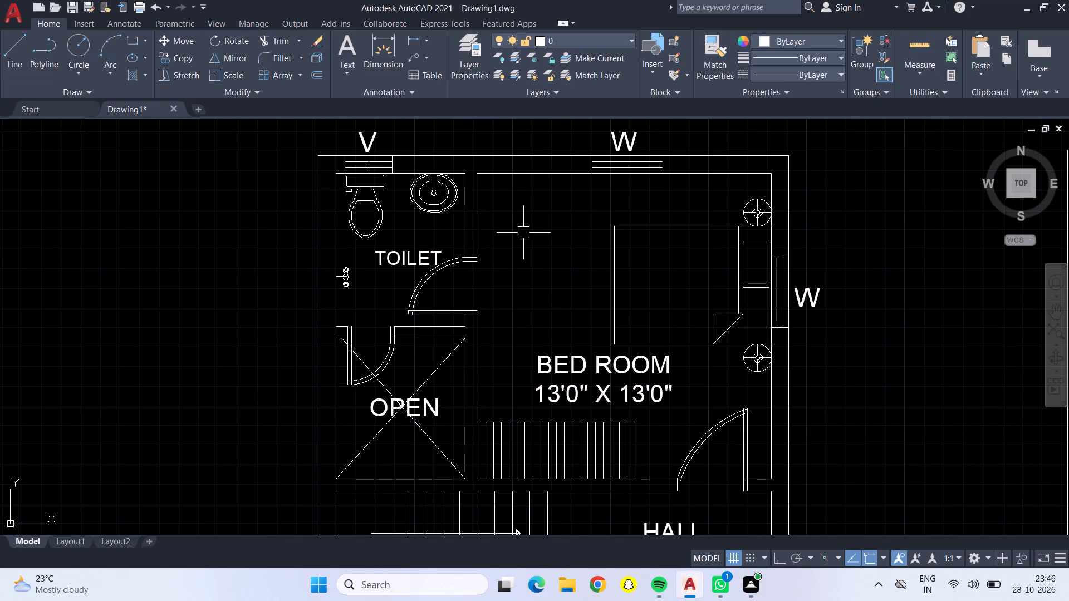
{"action": "left_click", "coordinate": [913, 52]}
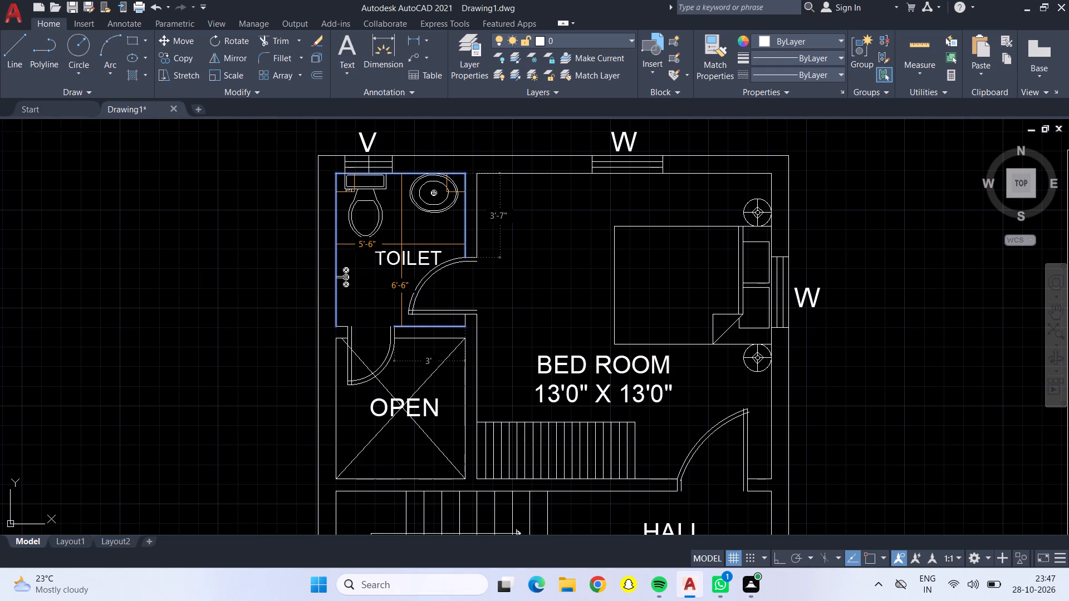
{"action": "key", "text": "Escape"}
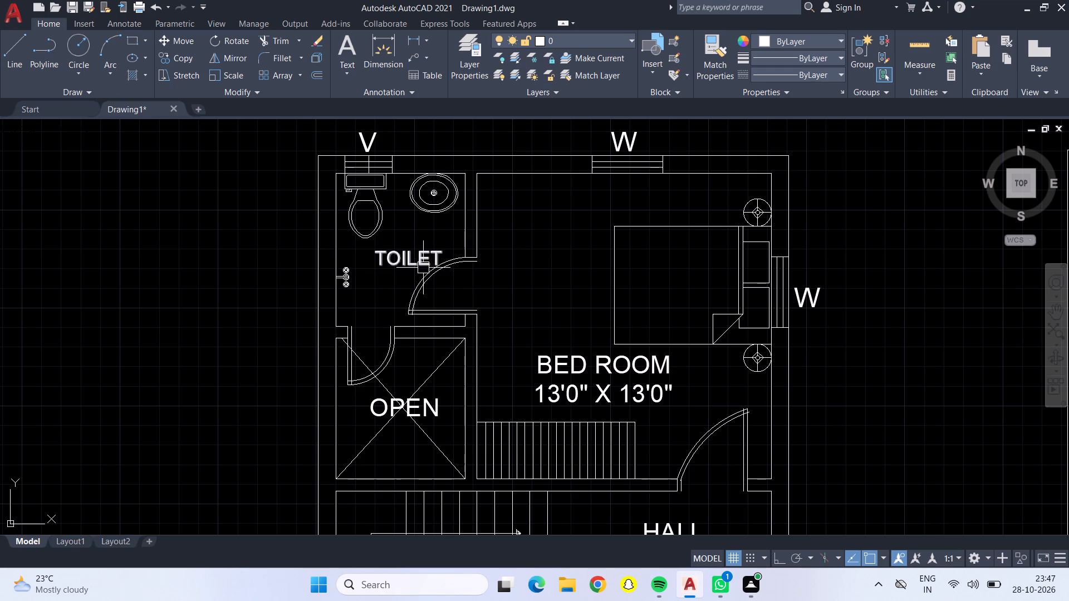
Add a second line reading 6'6" X 5'0" to the first plan's TOILET label.
{"action": "double_click", "coordinate": [423, 267]}
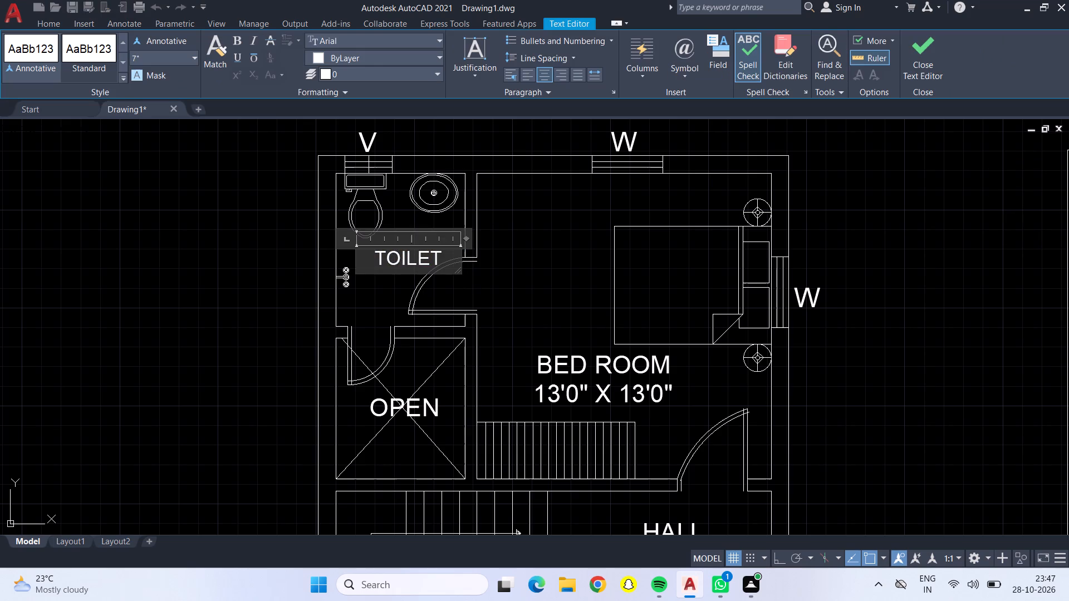
{"action": "left_click", "coordinate": [453, 256]}
{"action": "key", "text": "Return"}
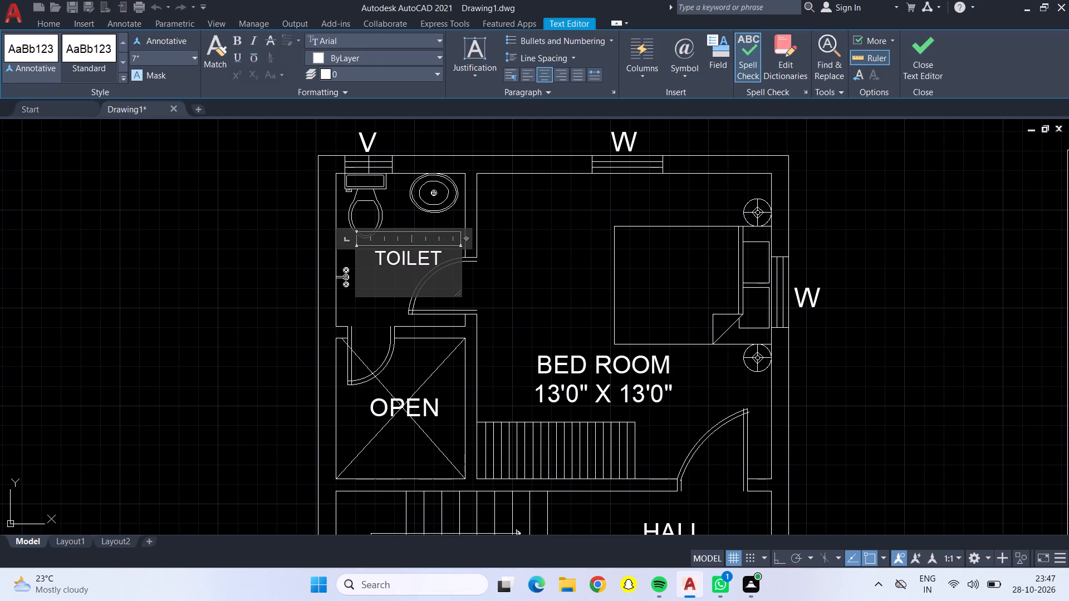
{"action": "type", "text": "6'6\""}
{"action": "key", "text": "space"}
{"action": "type", "text": "X"}
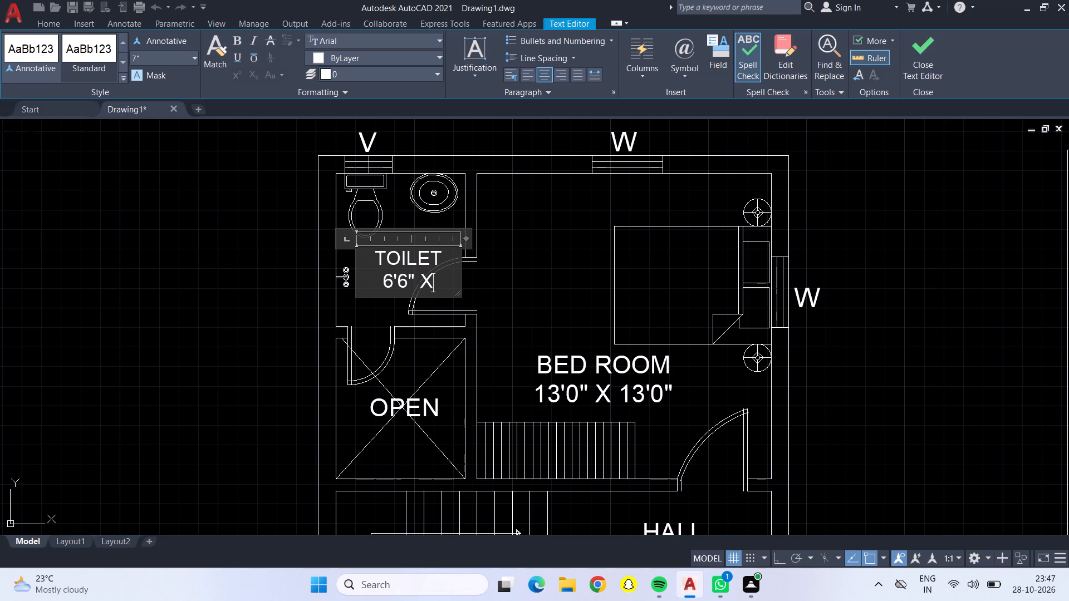
{"action": "key", "text": "space"}
{"action": "type", "text": "5'"}
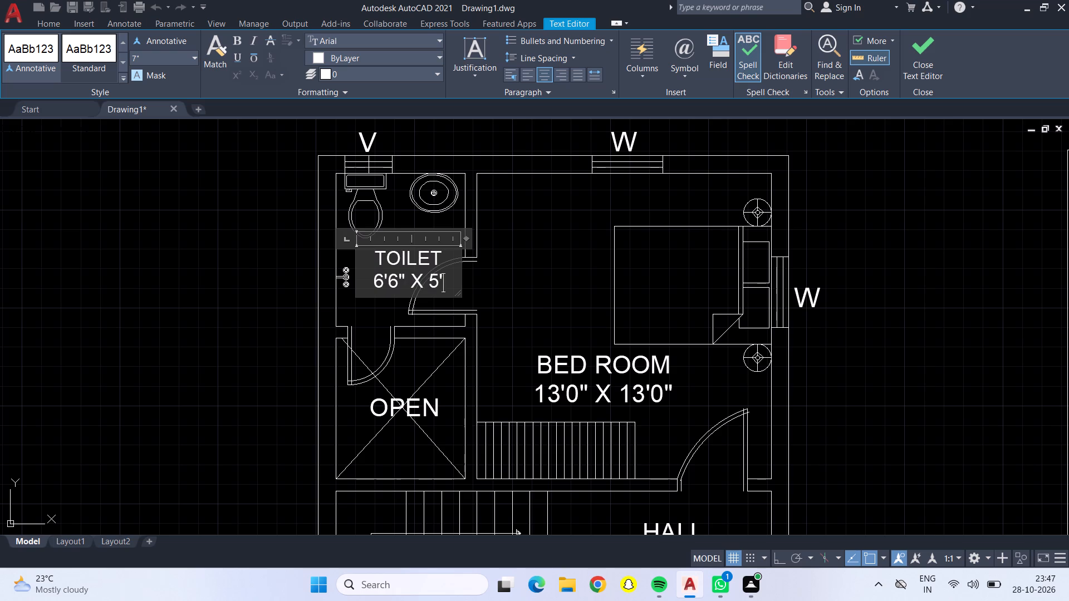
{"action": "type", "text": "0\""}
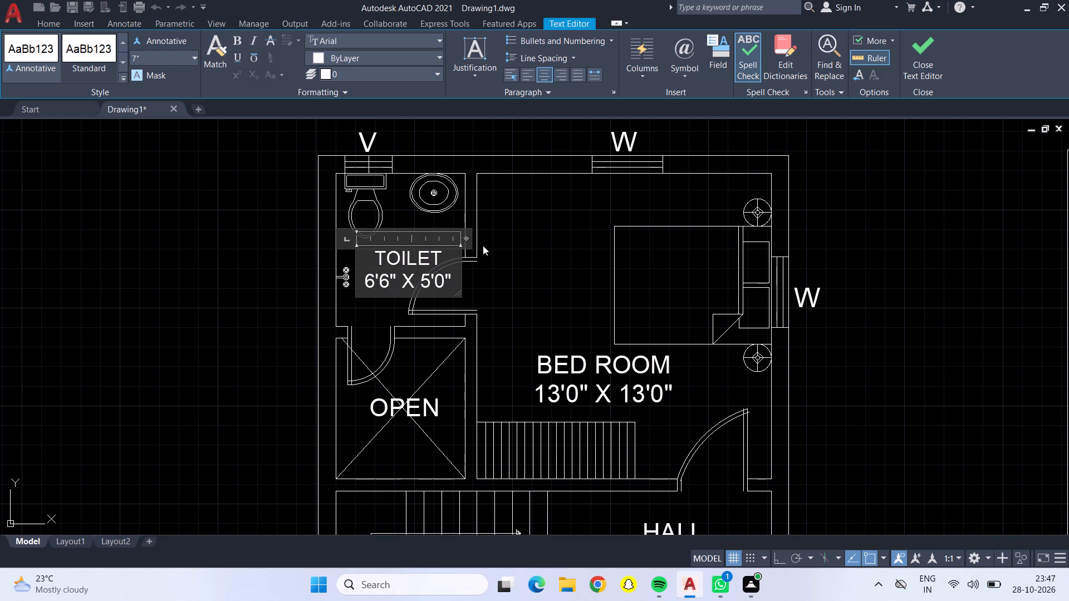
{"action": "left_click", "coordinate": [513, 243]}
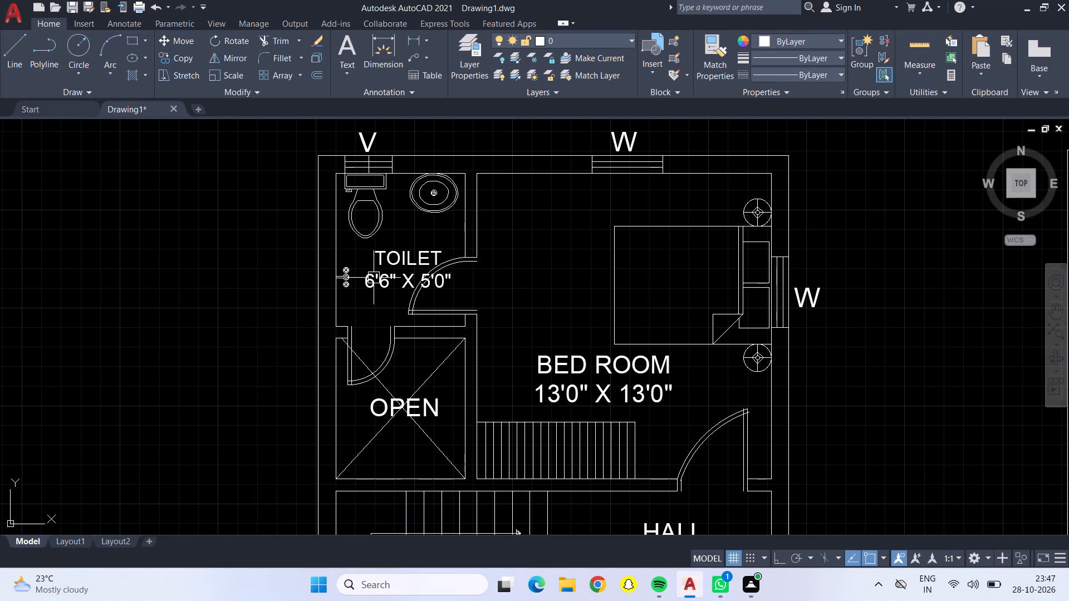
Copy the first plan's TOILET 6'6" X 5'0" label into the second plan's north-west toilet, at the matching spot by the door.
{"action": "left_click", "coordinate": [375, 278]}
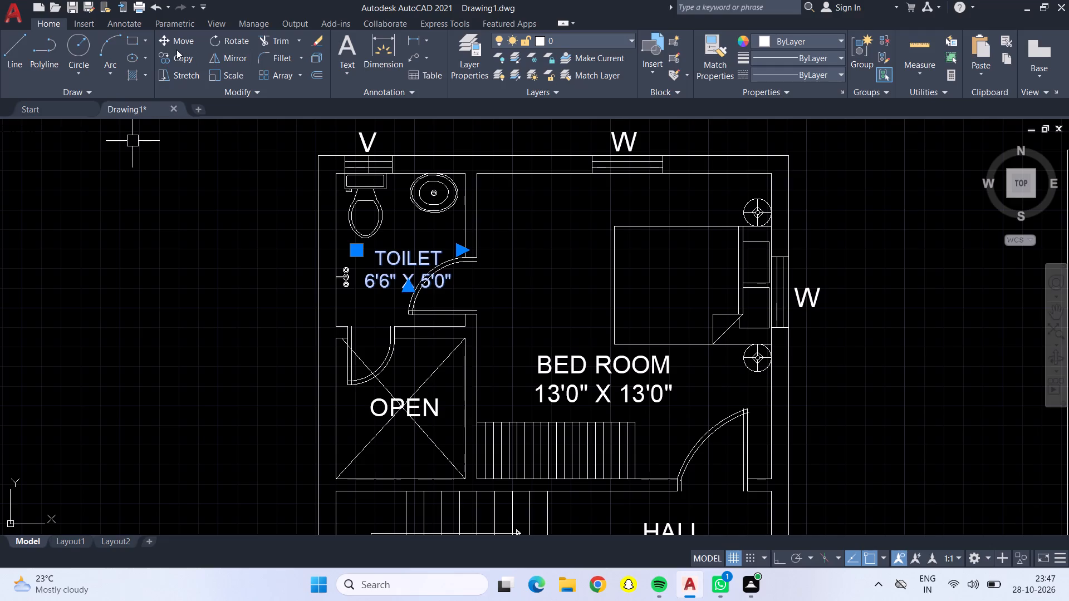
{"action": "left_click", "coordinate": [180, 53]}
{"action": "left_click_drag", "start_coordinate": [422, 253], "coordinate": [444, 247]}
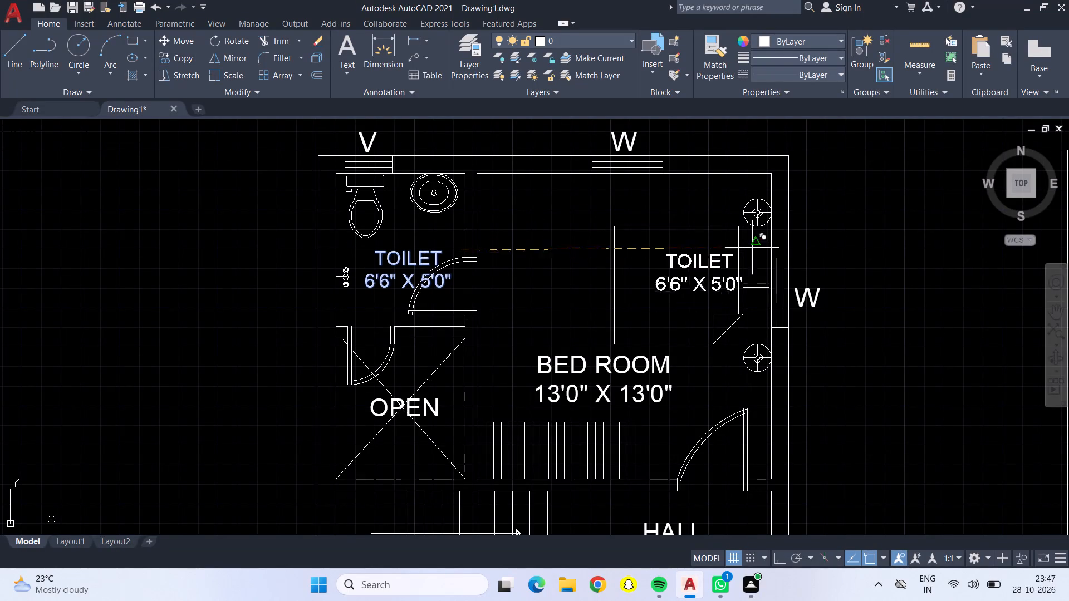
{"action": "scroll", "coordinate": [939, 375], "scroll_direction": "down", "scroll_amount": 2}
{"action": "middle_click_drag", "start_coordinate": [959, 395], "coordinate": [574, 394]}
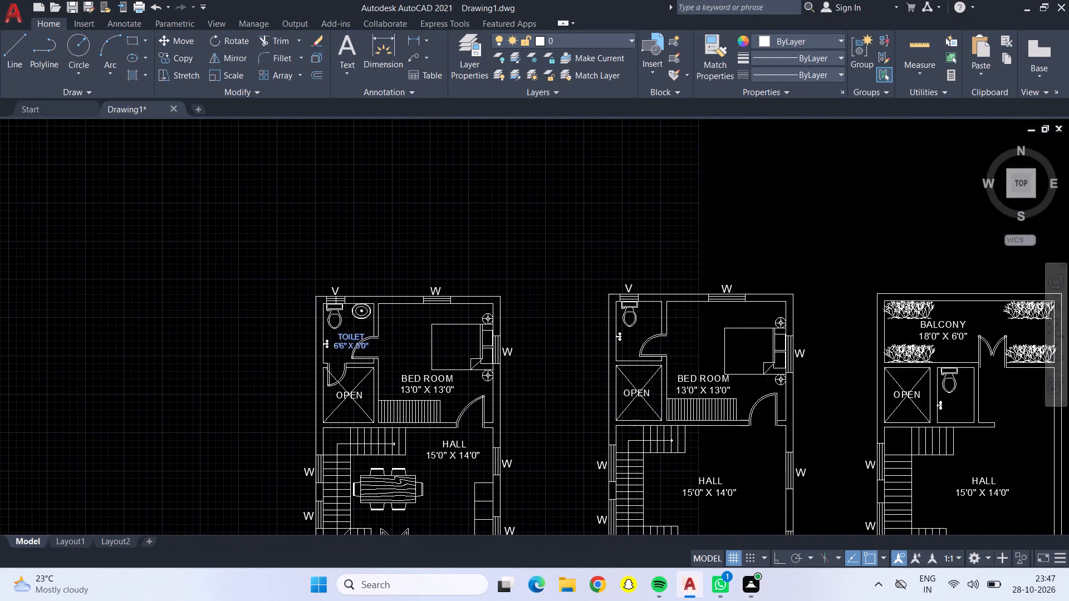
{"action": "scroll", "coordinate": [661, 316], "scroll_direction": "up", "scroll_amount": 3}
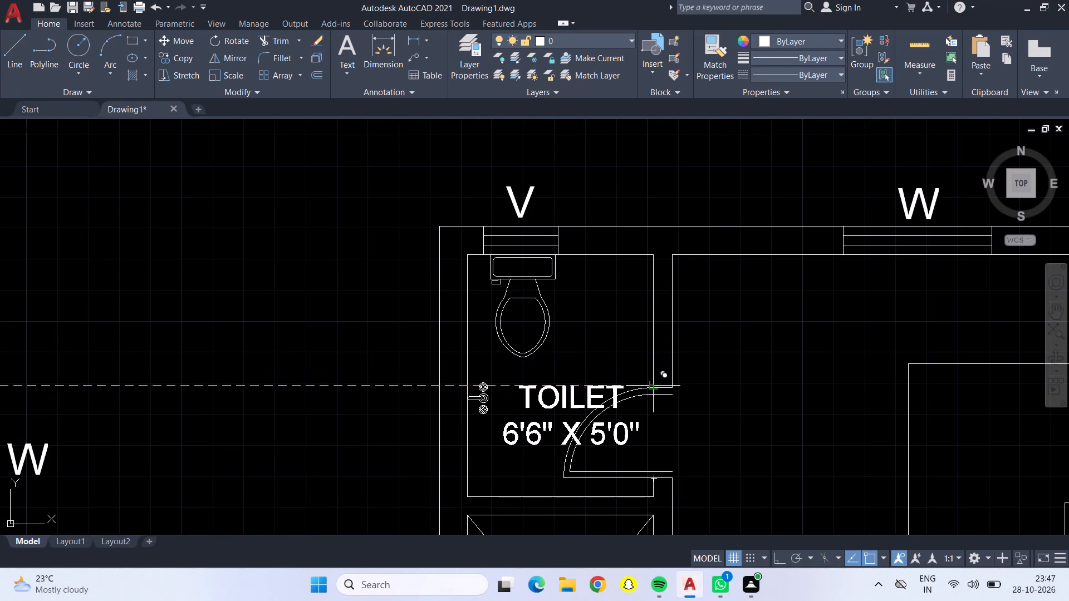
{"action": "left_click", "coordinate": [652, 383]}
Place another copy of the TOILET label in the third plan's toilet beside the OPEN space, below the toilet fixture.
{"action": "scroll", "coordinate": [668, 390], "scroll_direction": "down", "scroll_amount": 4}
{"action": "middle_click_drag", "start_coordinate": [847, 340], "coordinate": [847, 339]}
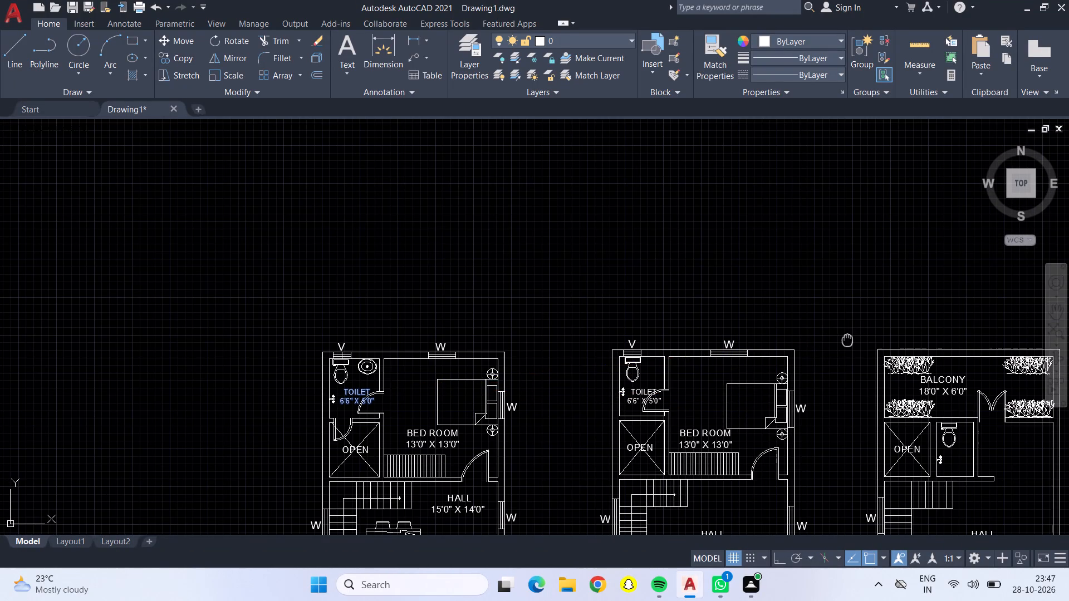
{"action": "middle_click_drag", "start_coordinate": [847, 339], "coordinate": [727, 231]}
{"action": "scroll", "coordinate": [847, 335], "scroll_direction": "up", "scroll_amount": 4}
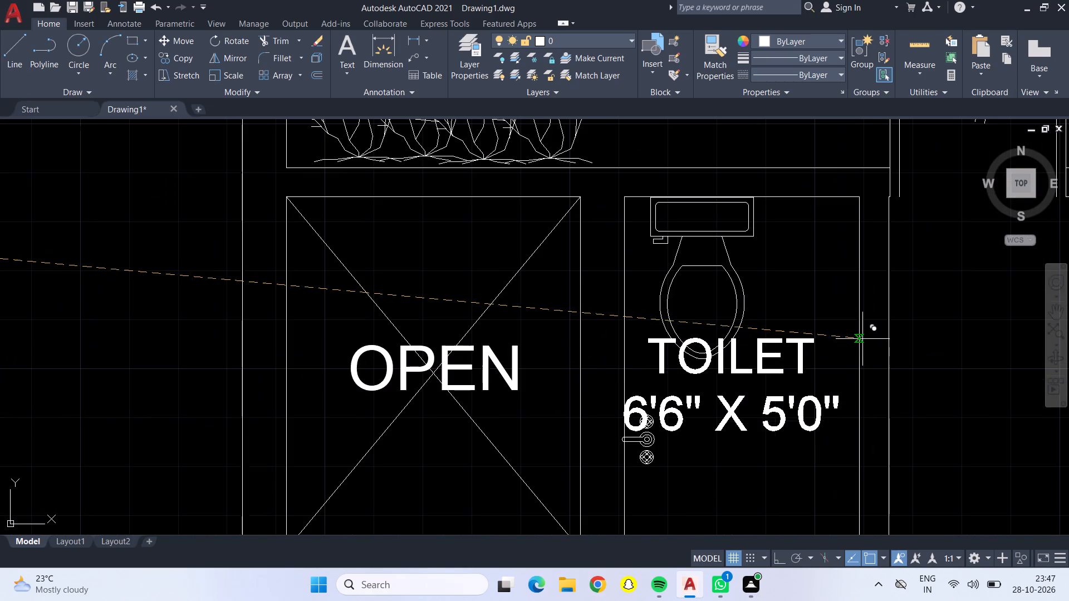
{"action": "scroll", "coordinate": [869, 413], "scroll_direction": "down", "scroll_amount": 2}
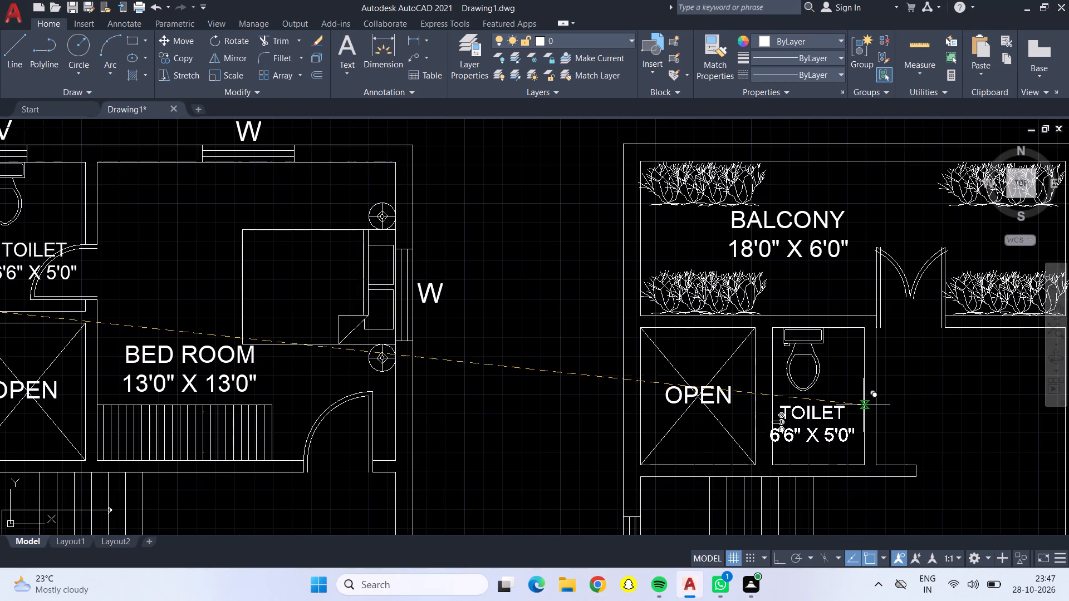
{"action": "left_click", "coordinate": [874, 400]}
Place a further copy of the TOILET label in the second plan's bathroom with the bathtub, below the hall's staircase.
{"action": "scroll", "coordinate": [868, 394], "scroll_direction": "down", "scroll_amount": 3}
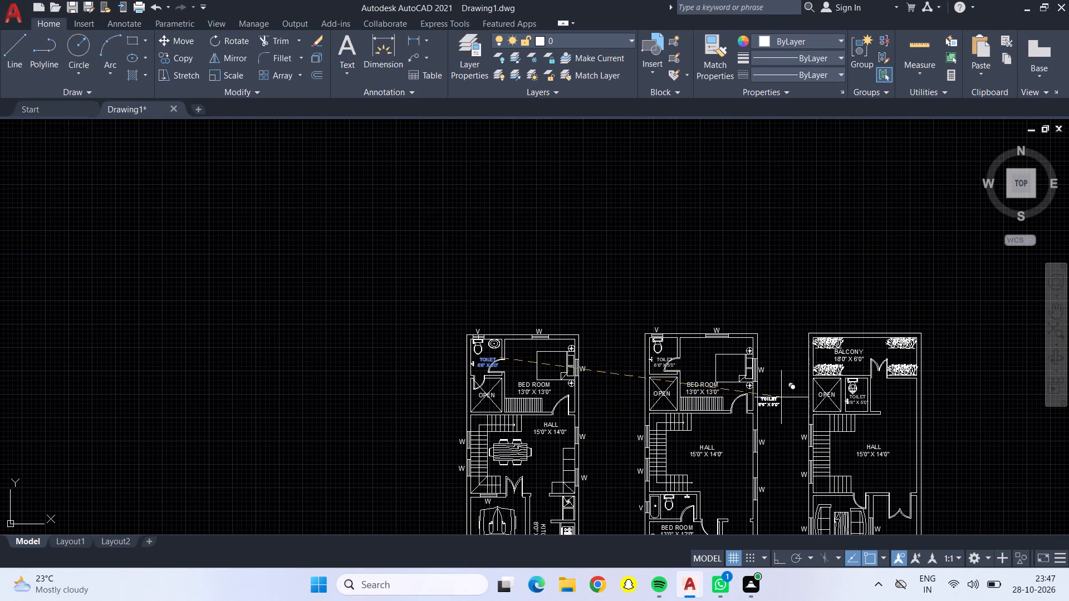
{"action": "scroll", "coordinate": [703, 509], "scroll_direction": "up", "scroll_amount": 4}
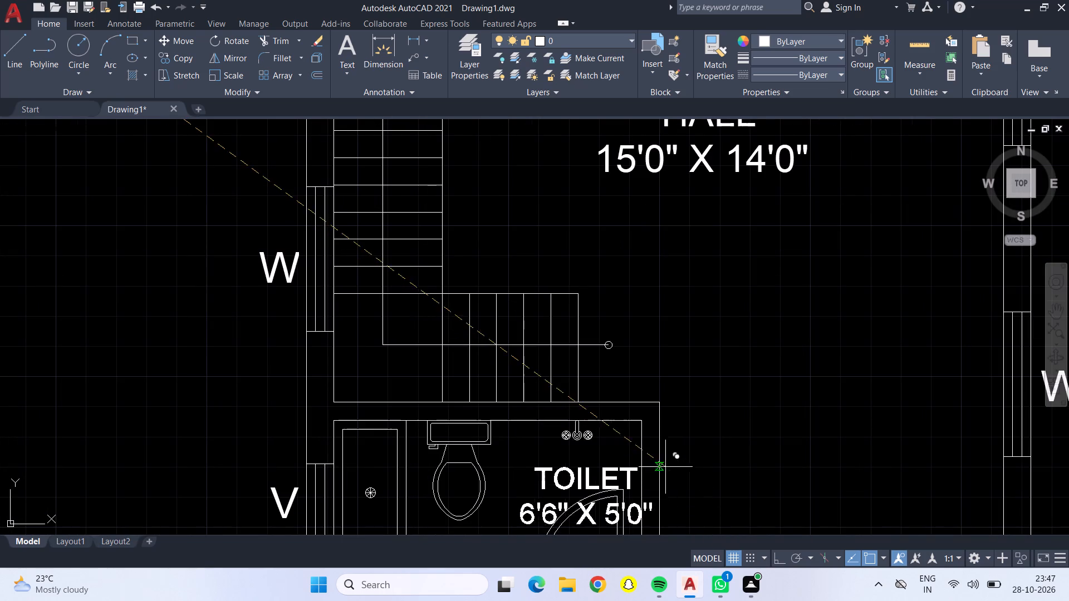
{"action": "middle_click_drag", "start_coordinate": [660, 460], "coordinate": [638, 356]}
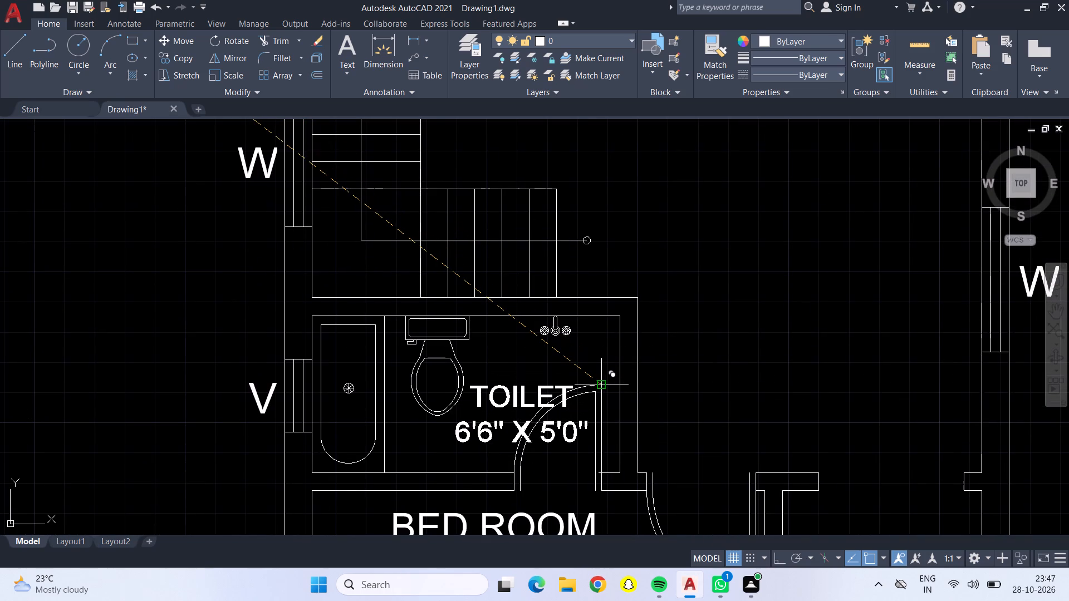
{"action": "left_click", "coordinate": [603, 389]}
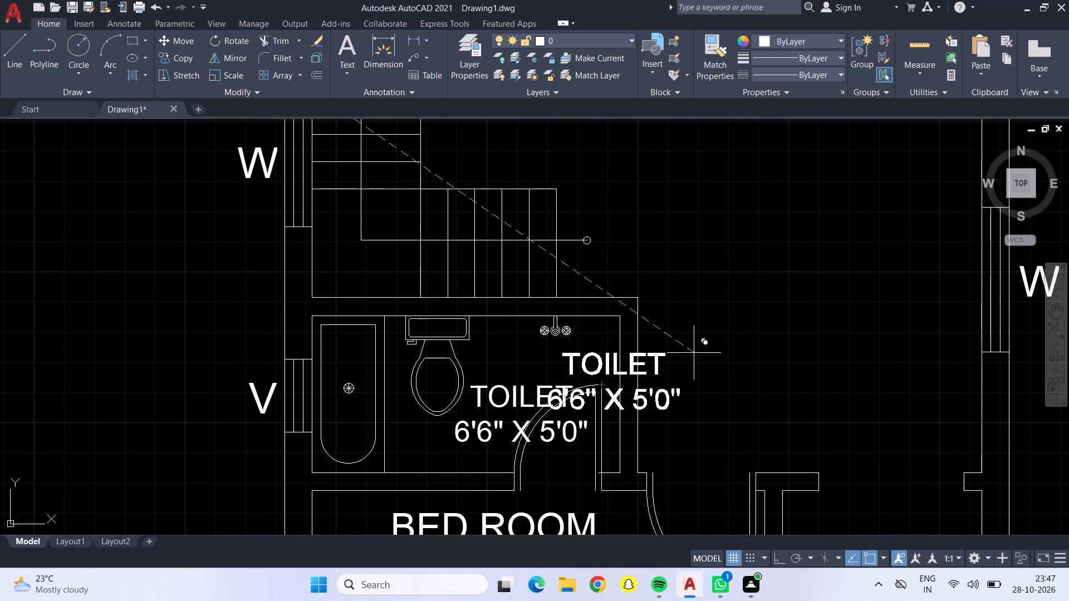
{"action": "key", "text": "Escape"}
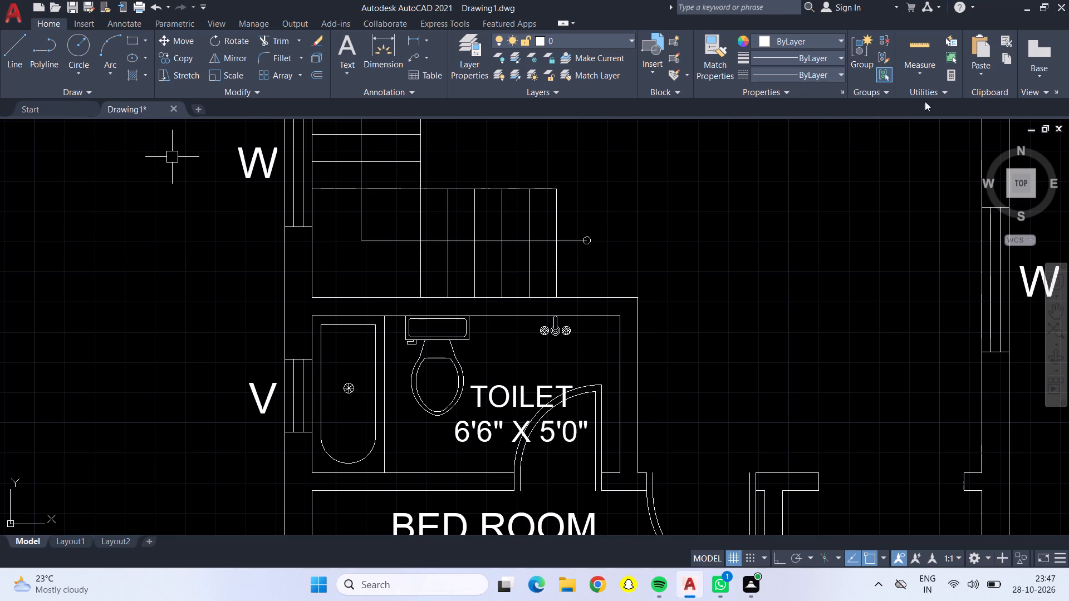
Measure the second plan's bathroom with the bathtub.
{"action": "left_click", "coordinate": [915, 50]}
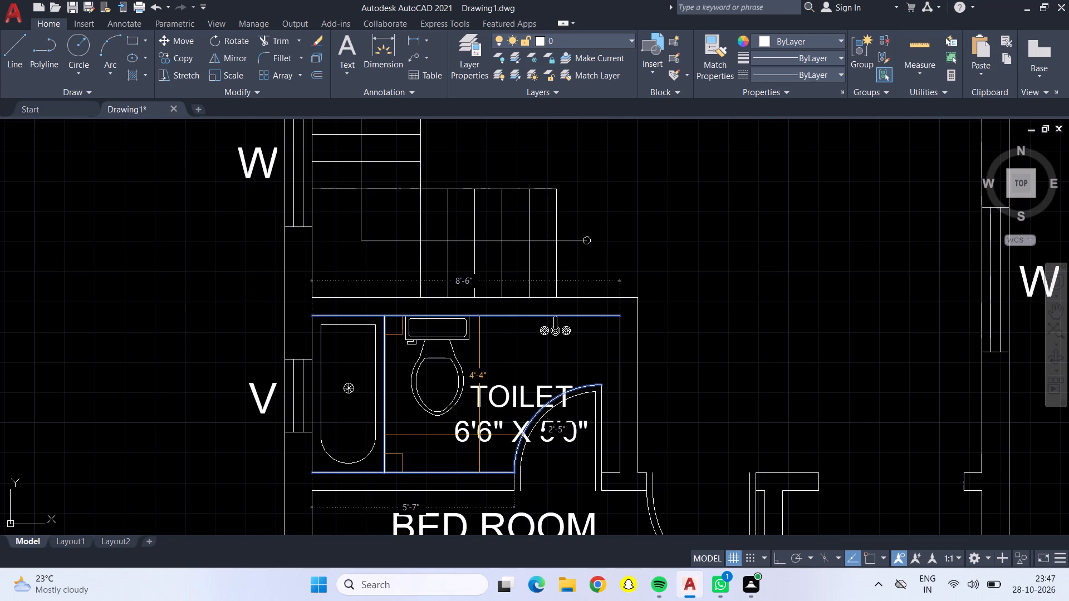
{"action": "key", "text": "Escape"}
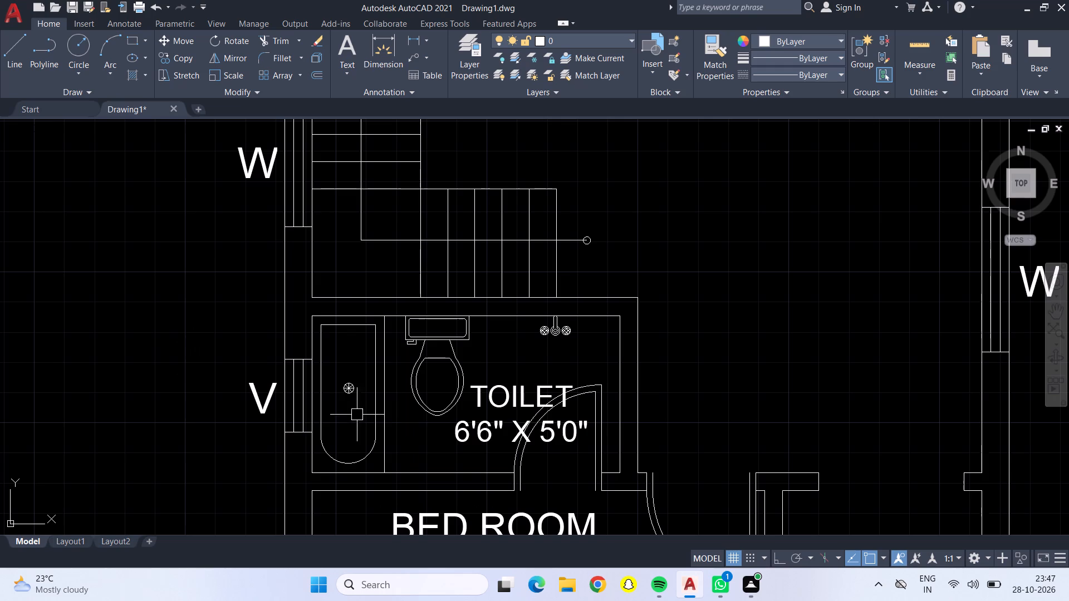
Change the size line of the TOILET label in the second plan's bathtub bathroom to 7'0" X 4'4".
{"action": "double_click", "coordinate": [552, 419]}
{"action": "left_click", "coordinate": [586, 437]}
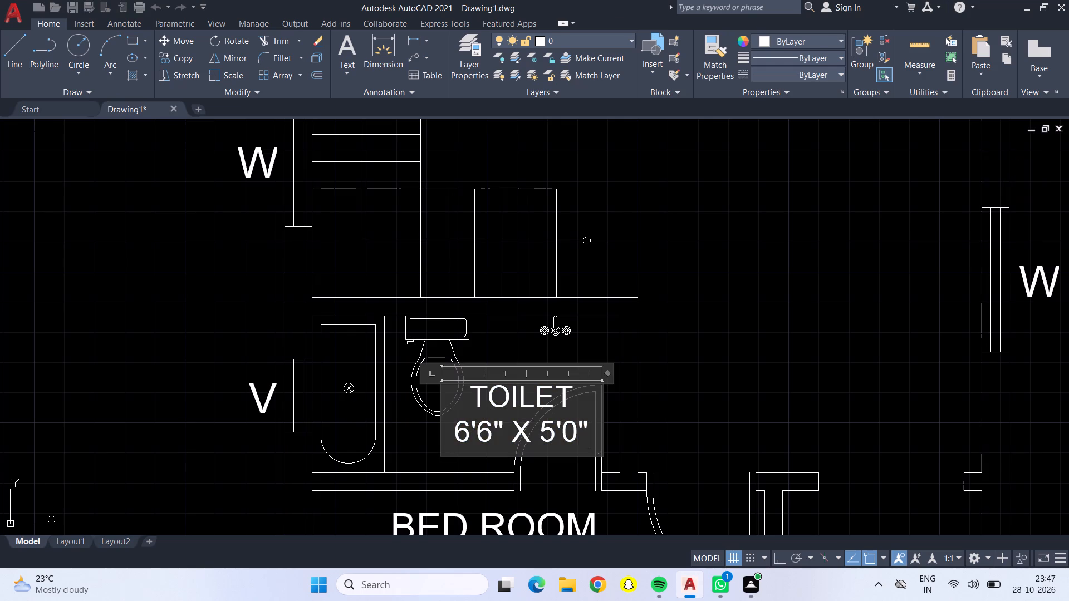
{"action": "key", "text": "BackSpace"}
{"action": "key", "text": "BackSpace"}
{"action": "key", "text": "BackSpace"}
{"action": "key", "text": "BackSpace"}
{"action": "key", "text": "BackSpace"}
{"action": "key", "text": "BackSpace"}
{"action": "key", "text": "BackSpace"}
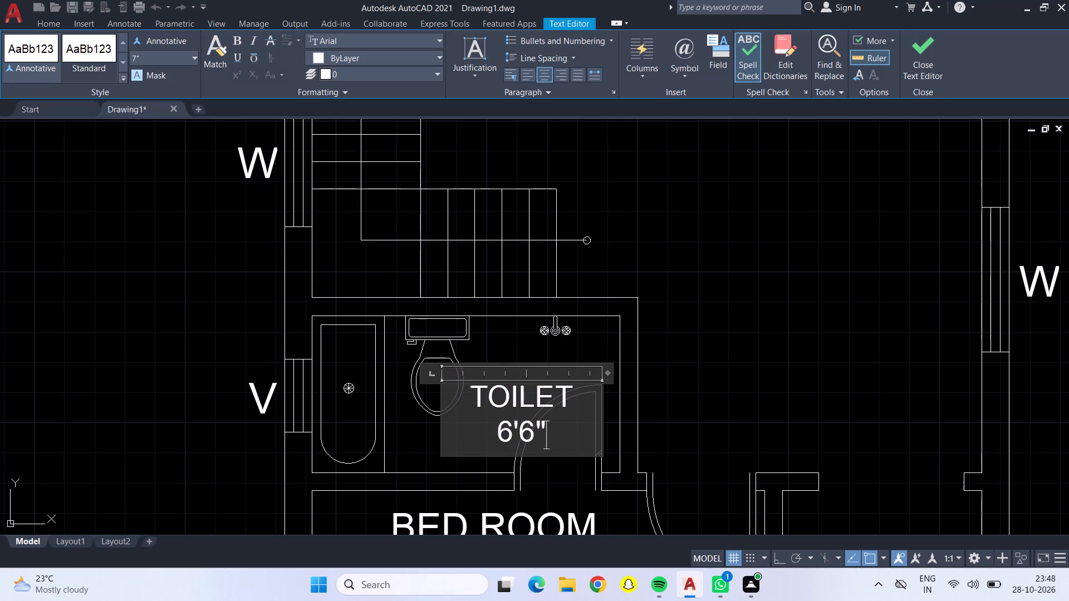
{"action": "key", "text": "BackSpace"}
{"action": "key", "text": "BackSpace"}
{"action": "key", "text": "BackSpace"}
{"action": "key", "text": "BackSpace"}
{"action": "type", "text": "7'0"}
{"action": "type", "text": "\" X"}
{"action": "key", "text": "space"}
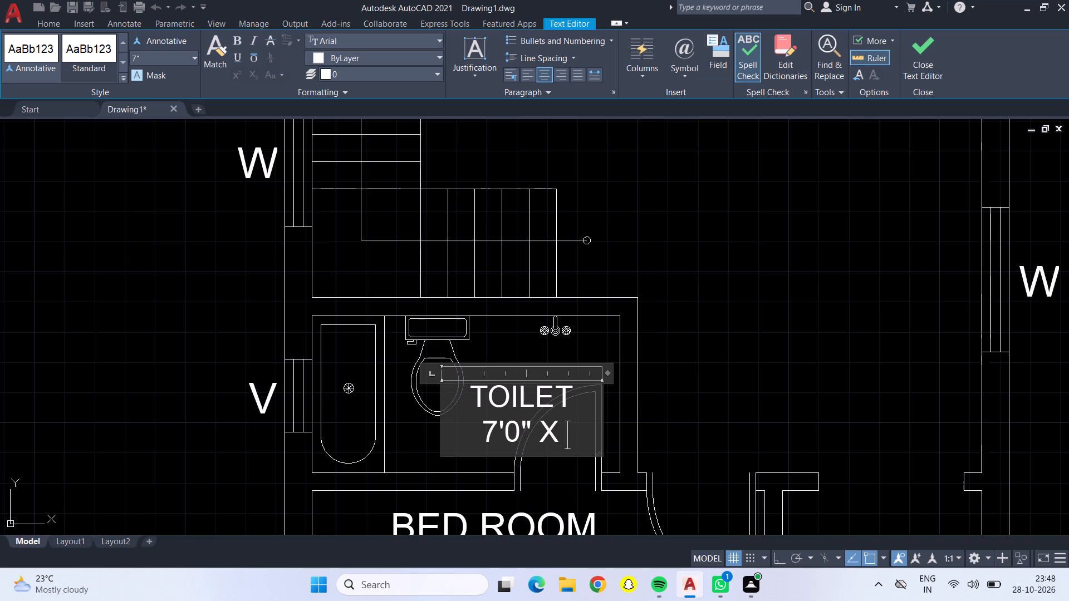
{"action": "type", "text": "4'4\""}
{"action": "left_click", "coordinate": [677, 407]}
Measure the third plan's toilet room beside the OPEN space.
{"action": "scroll", "coordinate": [678, 407], "scroll_direction": "down", "scroll_amount": 2}
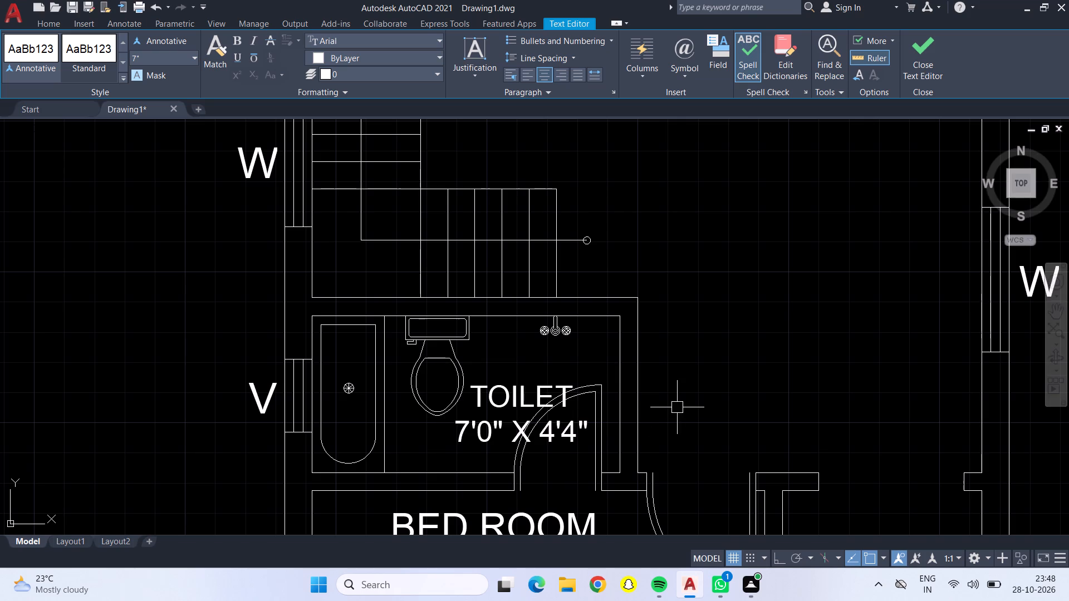
{"action": "scroll", "coordinate": [690, 375], "scroll_direction": "down", "scroll_amount": 1}
{"action": "middle_click_drag", "start_coordinate": [700, 316], "coordinate": [96, 474]}
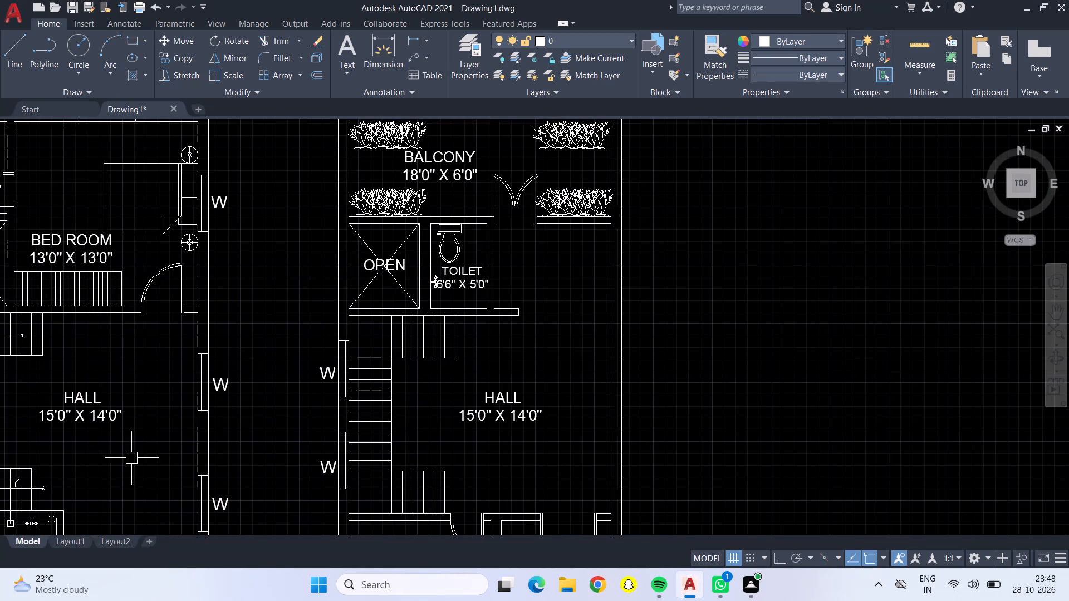
{"action": "scroll", "coordinate": [472, 257], "scroll_direction": "up", "scroll_amount": 2}
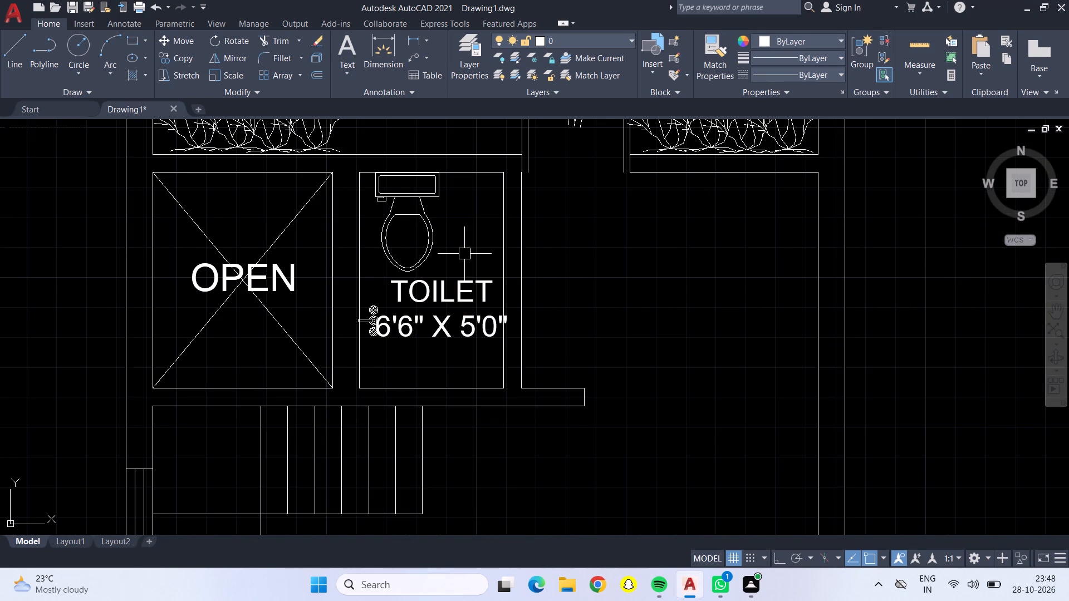
{"action": "middle_click_drag", "start_coordinate": [454, 255], "coordinate": [433, 326]}
{"action": "scroll", "coordinate": [431, 341], "scroll_direction": "up", "scroll_amount": 1}
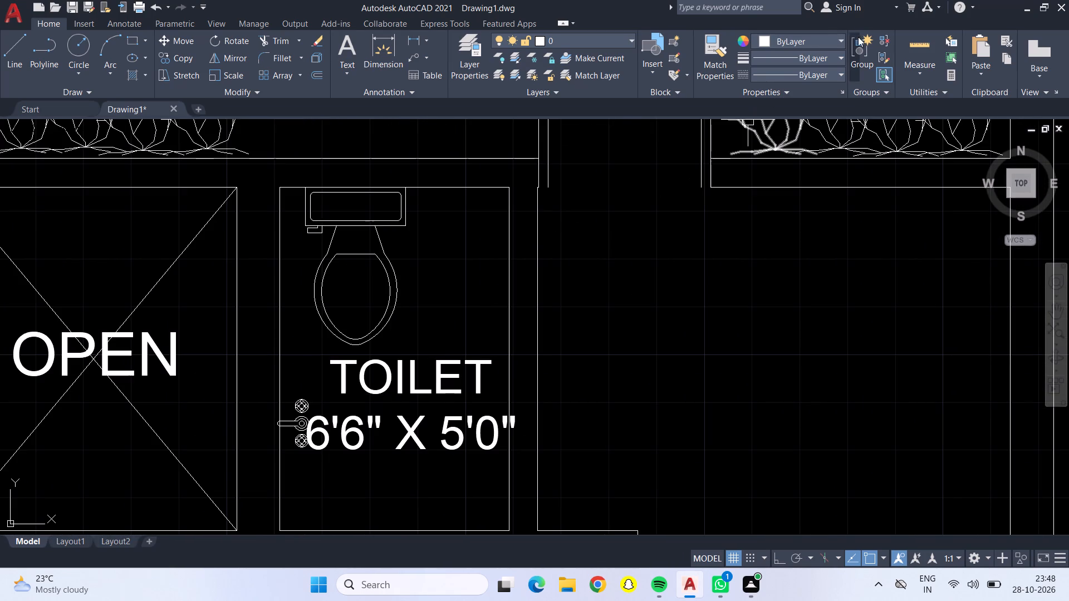
{"action": "left_click", "coordinate": [911, 36]}
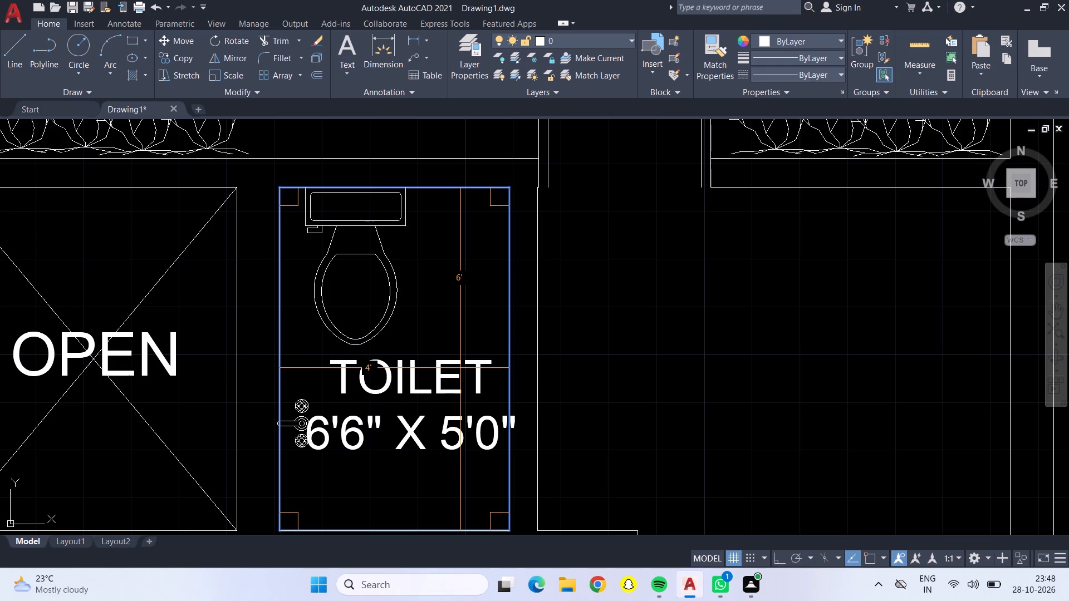
{"action": "key", "text": "Escape"}
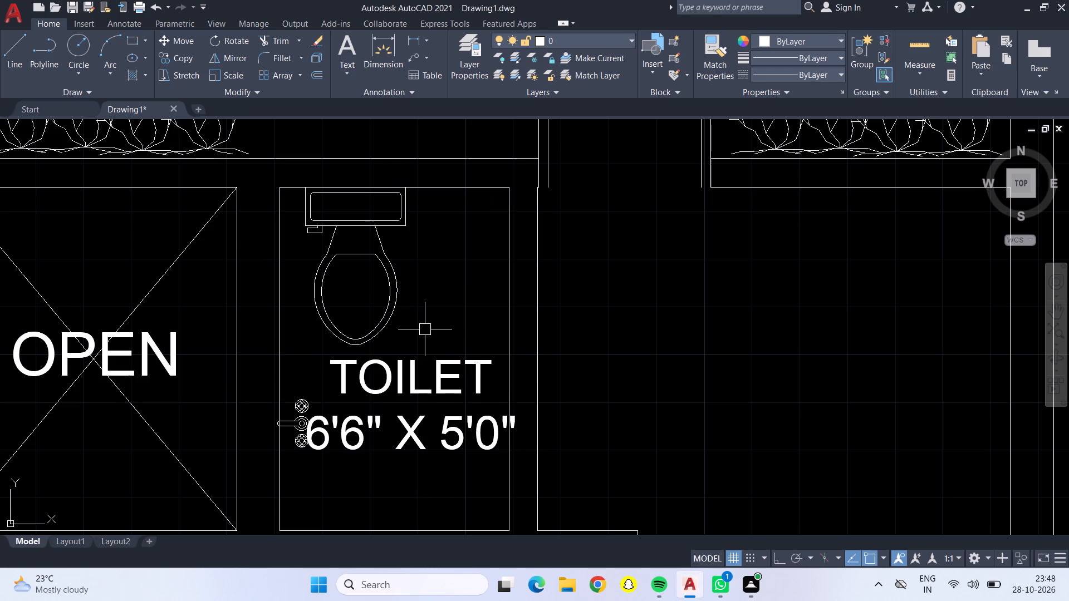
Change the size line of the third plan's TOILET label to 6'0" X 4'0".
{"action": "double_click", "coordinate": [448, 419]}
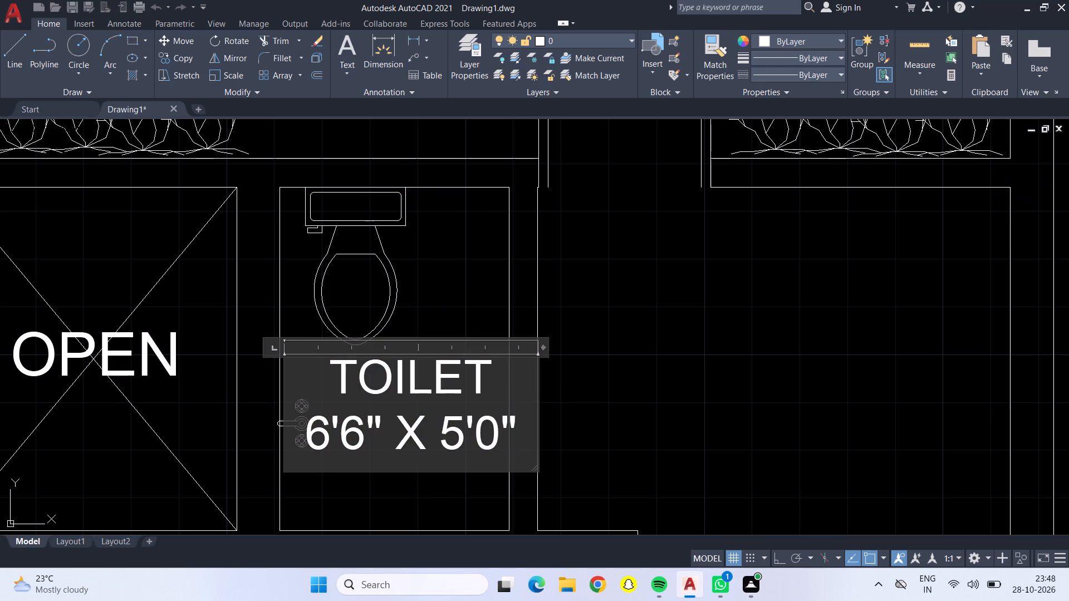
{"action": "left_click", "coordinate": [533, 419]}
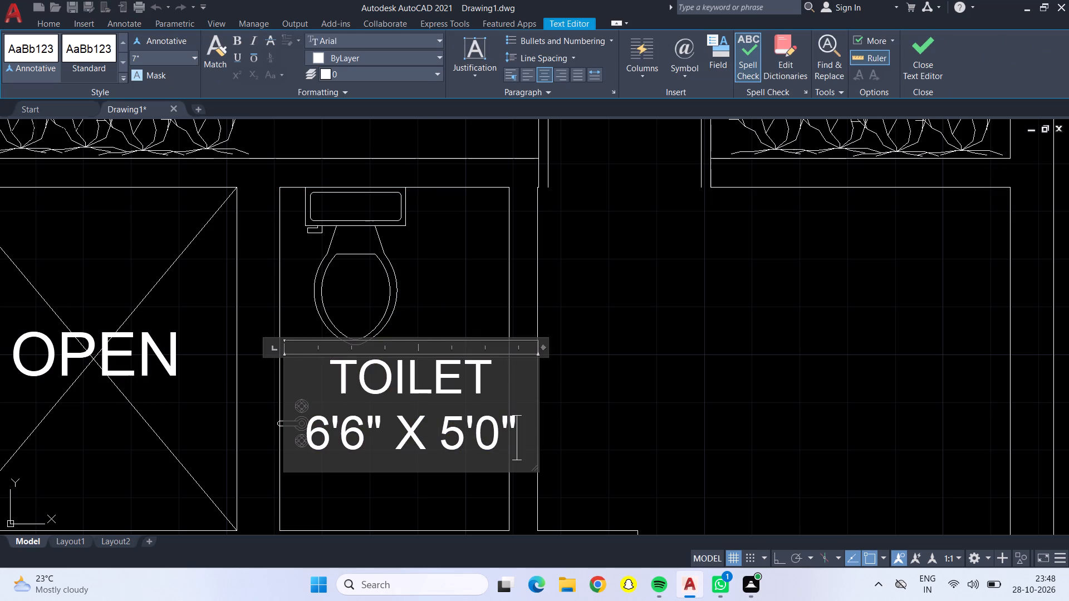
{"action": "key", "text": "BackSpace"}
{"action": "key", "text": "BackSpace"}
{"action": "key", "text": "BackSpace"}
{"action": "key", "text": "BackSpace"}
{"action": "key", "text": "BackSpace"}
{"action": "key", "text": "BackSpace"}
{"action": "key", "text": "BackSpace"}
{"action": "key", "text": "BackSpace"}
{"action": "key", "text": "BackSpace"}
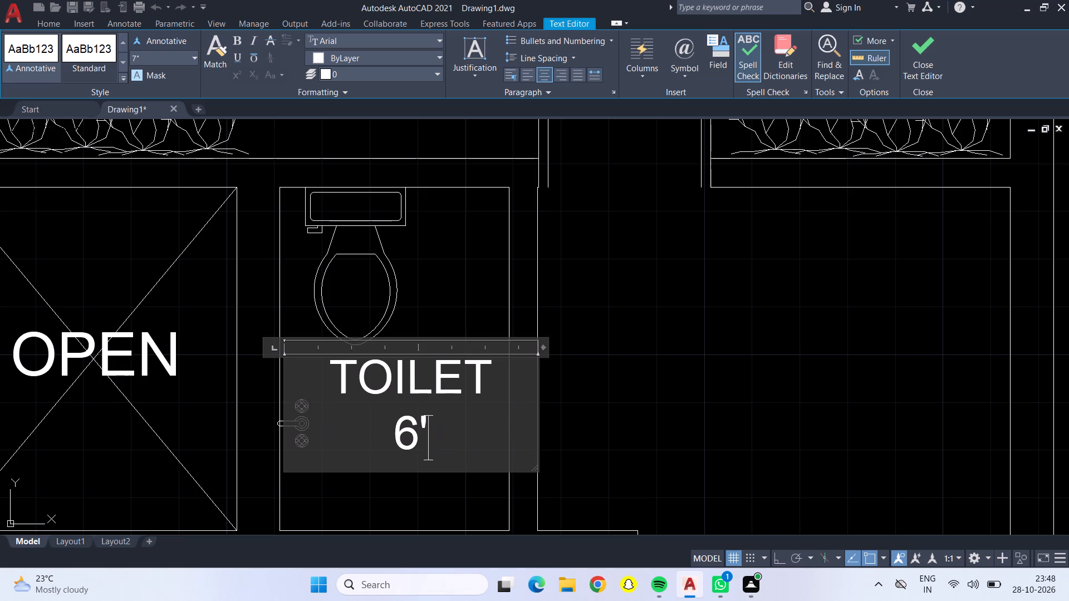
{"action": "type", "text": "0\" X 4'0\""}
{"action": "left_click", "coordinate": [648, 447]}
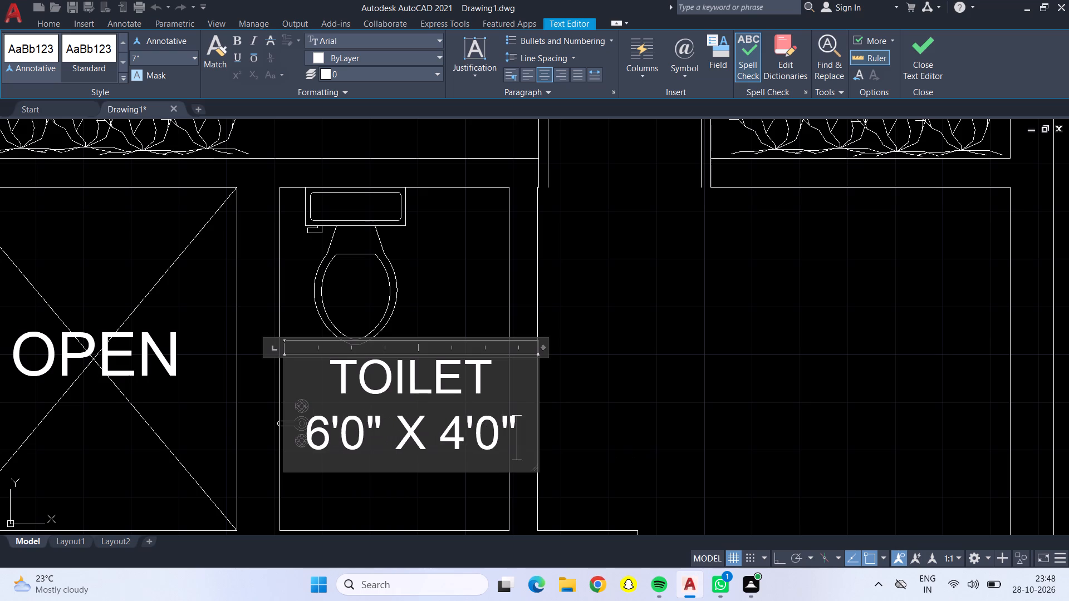
Draw the third plan's toilet door opening across the wall opposite the taps, starting 6" above the room's lower corner and 2'5" wide.
{"action": "scroll", "coordinate": [648, 447], "scroll_direction": "down", "scroll_amount": 3}
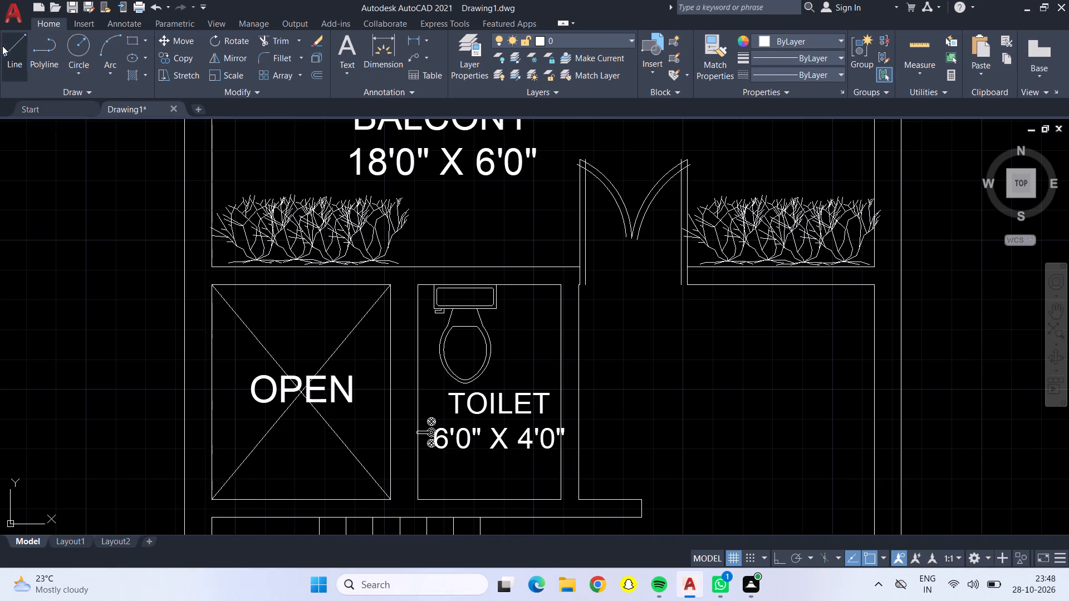
{"action": "left_click", "coordinate": [17, 47]}
{"action": "scroll", "coordinate": [555, 411], "scroll_direction": "up", "scroll_amount": 1}
{"action": "scroll", "coordinate": [571, 456], "scroll_direction": "up", "scroll_amount": 2}
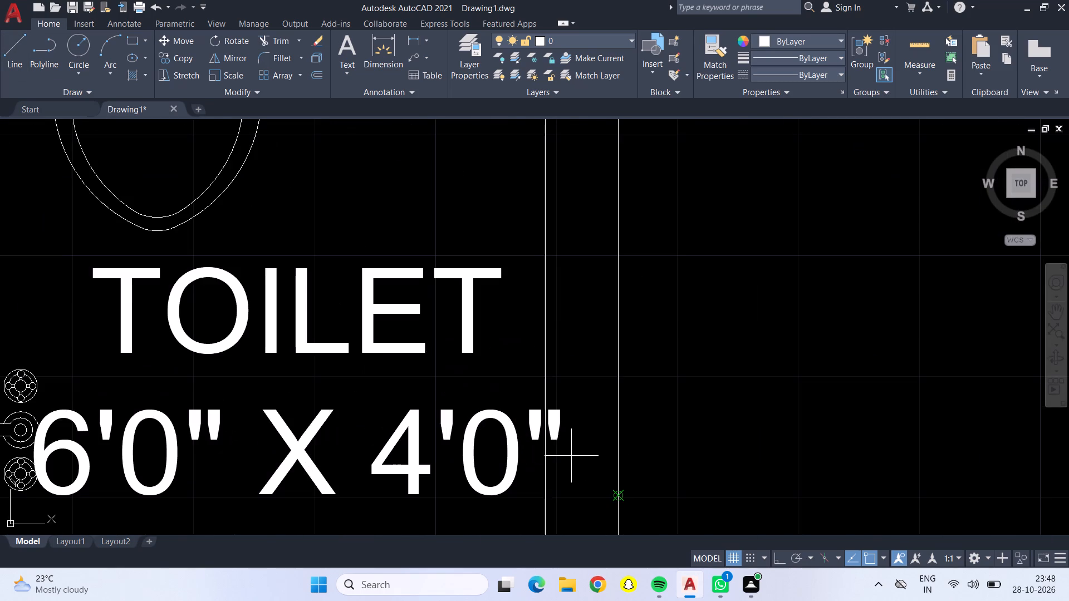
{"action": "middle_click_drag", "start_coordinate": [571, 456], "coordinate": [522, 228]}
{"action": "left_click", "coordinate": [497, 469]}
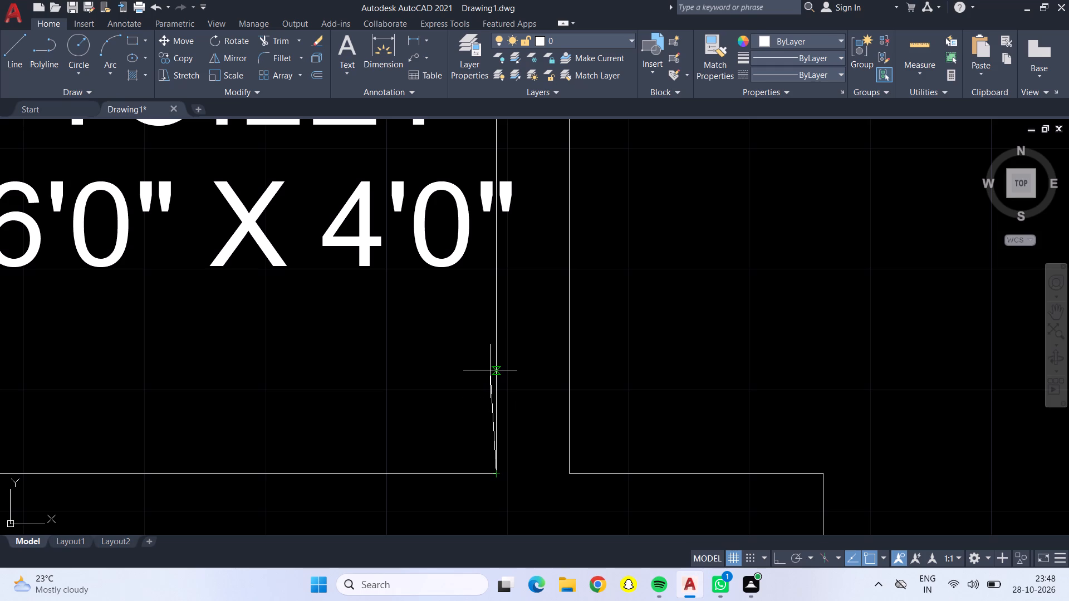
{"action": "key", "text": "F8"}
{"action": "type", "text": "6\""}
{"action": "key", "text": "Return"}
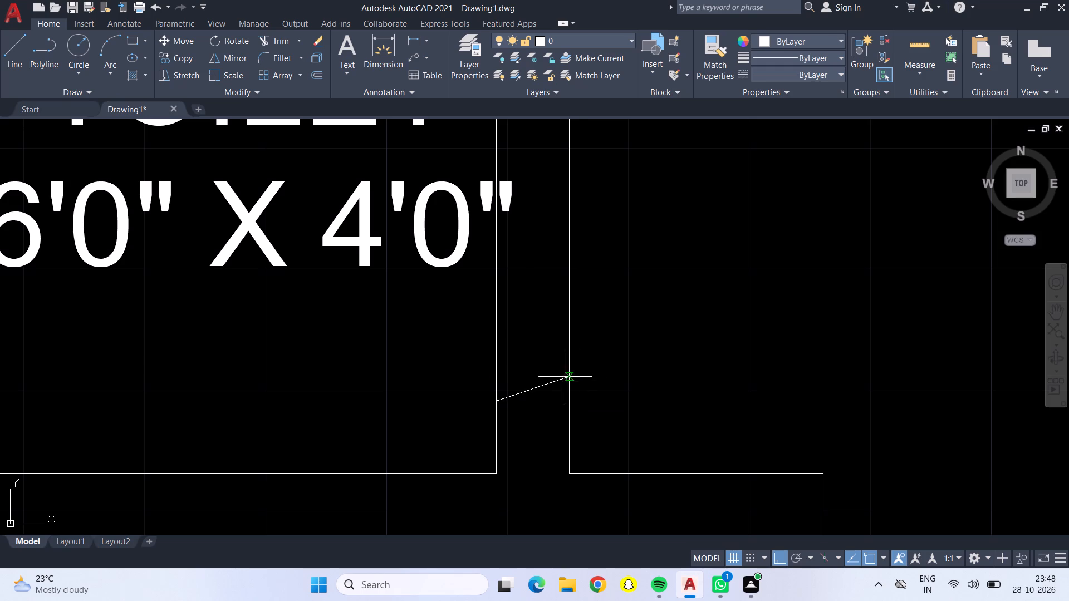
{"action": "left_click", "coordinate": [572, 405]}
{"action": "type", "text": "2'5\""}
{"action": "key", "text": "Return"}
{"action": "scroll", "coordinate": [543, 238], "scroll_direction": "down", "scroll_amount": 4}
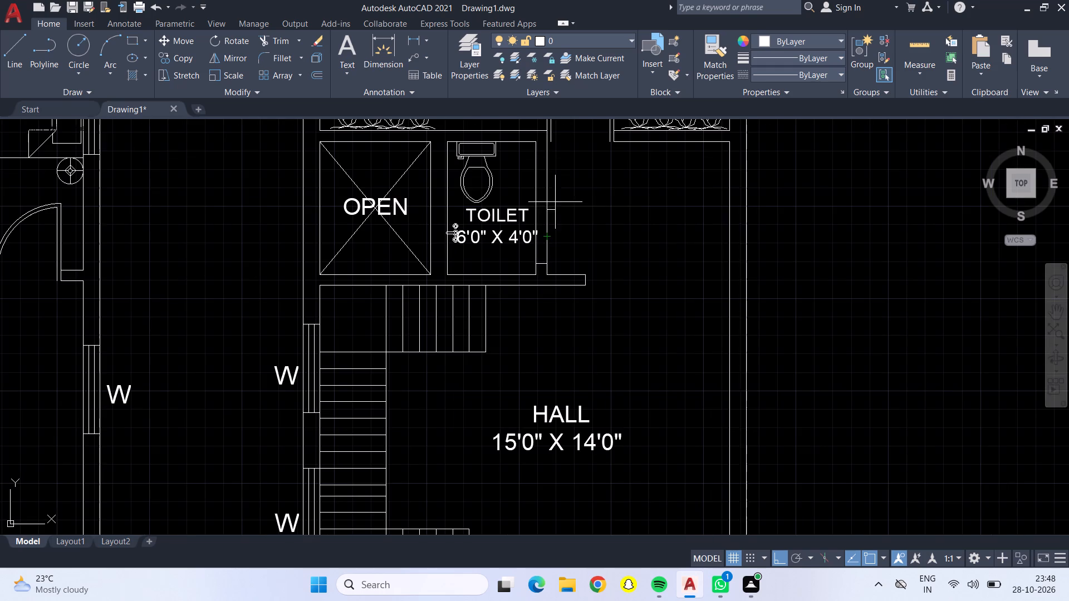
{"action": "scroll", "coordinate": [536, 205], "scroll_direction": "up", "scroll_amount": 3}
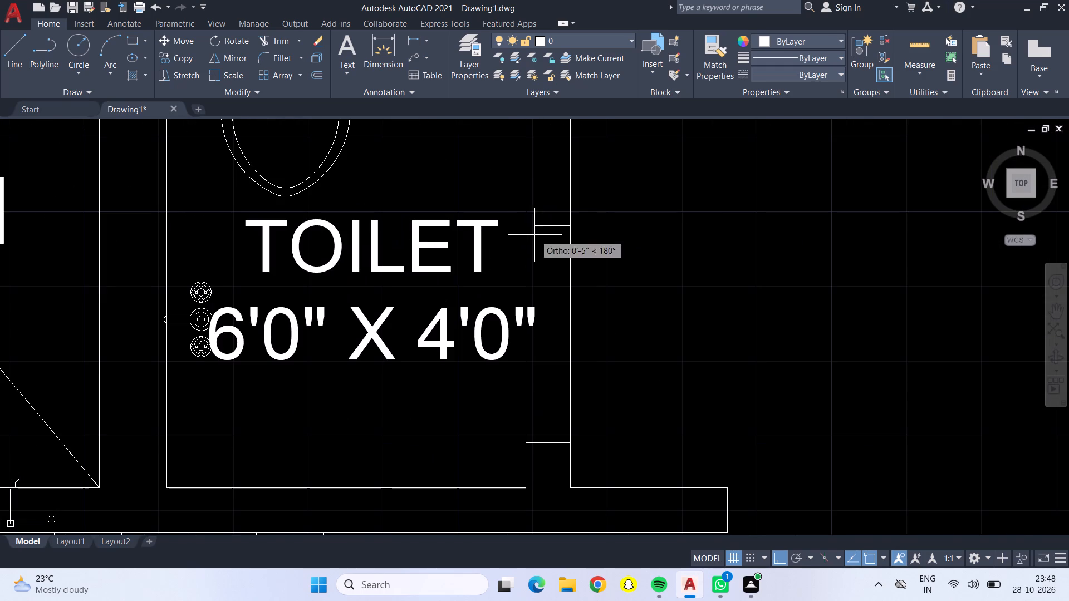
{"action": "left_click", "coordinate": [522, 226]}
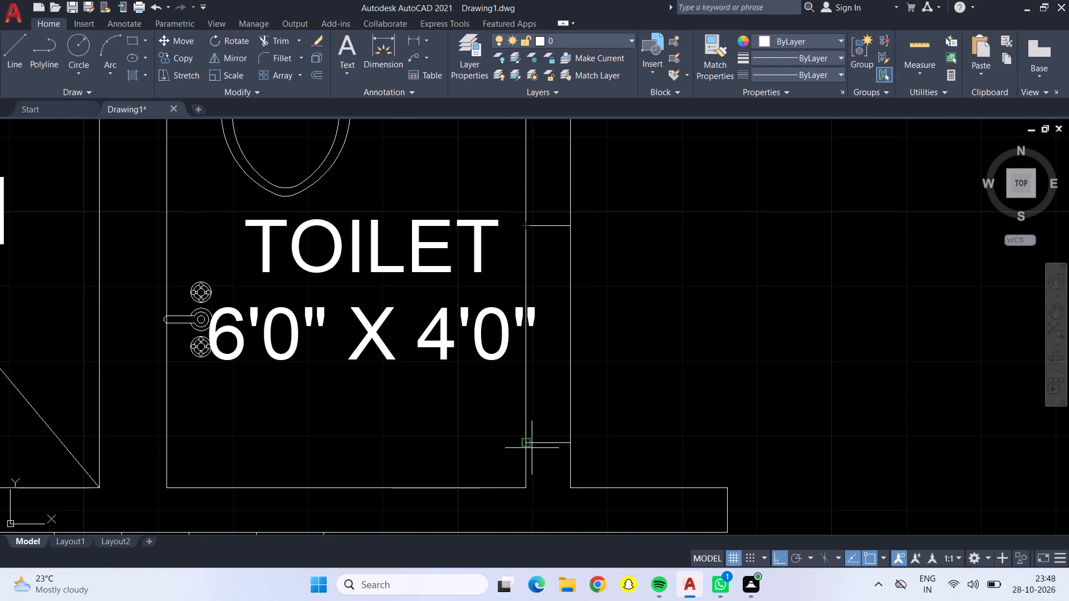
Draw a 2'5" door leaf line from the opening's lower jamb horizontally into the third plan's toilet.
{"action": "left_click", "coordinate": [526, 441]}
{"action": "type", "text": "2'5\""}
{"action": "key", "text": "Return"}
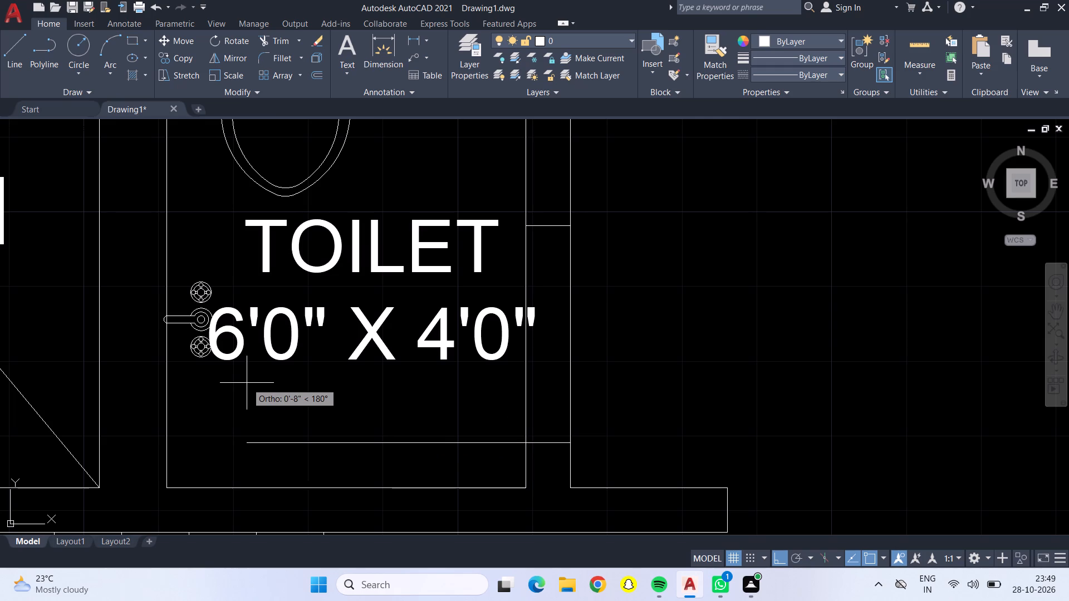
{"action": "key", "text": "Return"}
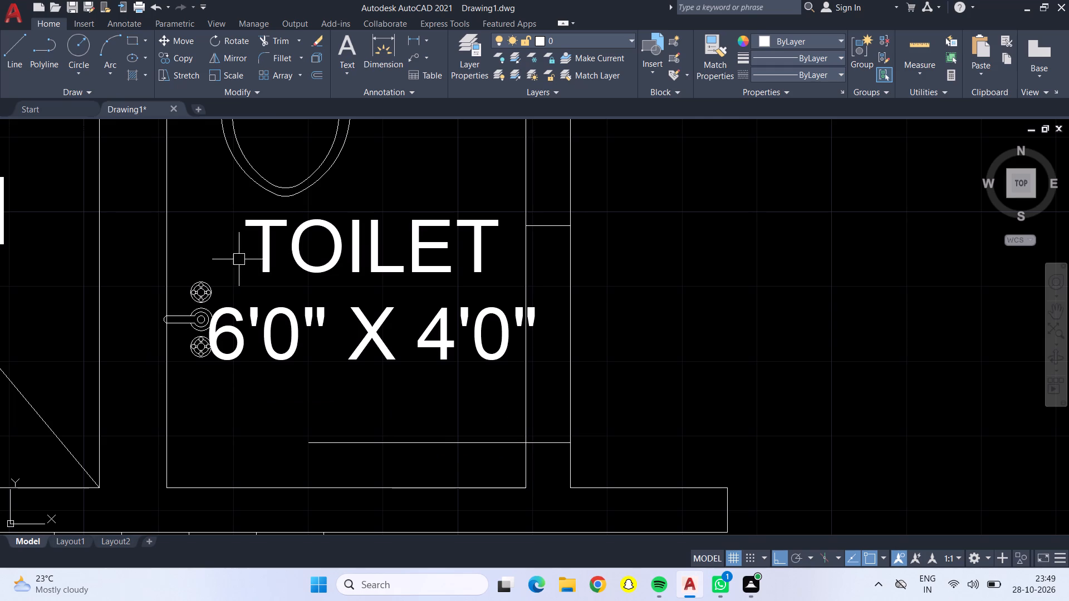
Trim both wall lines between the jambs to clear the third plan's toilet door opening.
{"action": "left_click", "coordinate": [263, 37]}
{"action": "left_click_drag", "start_coordinate": [498, 271], "coordinate": [623, 260]}
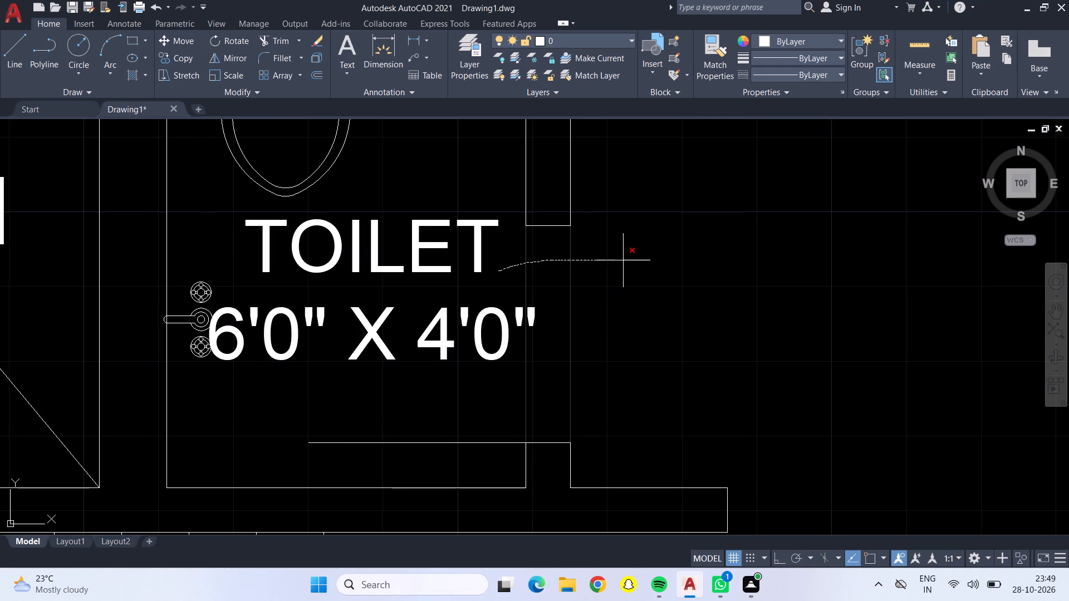
{"action": "left_click_drag", "start_coordinate": [623, 260], "coordinate": [625, 260]}
{"action": "scroll", "coordinate": [629, 280], "scroll_direction": "down", "scroll_amount": 1}
{"action": "key", "text": "Escape"}
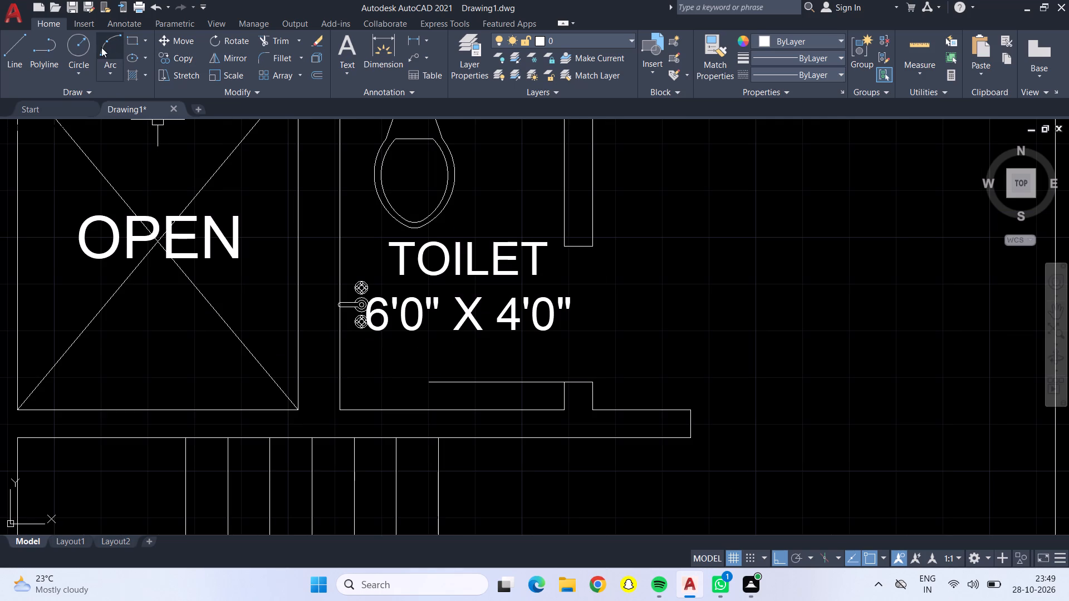
Draw a circle centred on the toilet door's lower inner jamb corner, with its radius reaching the upper inner jamb corner.
{"action": "left_click", "coordinate": [68, 45]}
{"action": "left_click", "coordinate": [563, 377]}
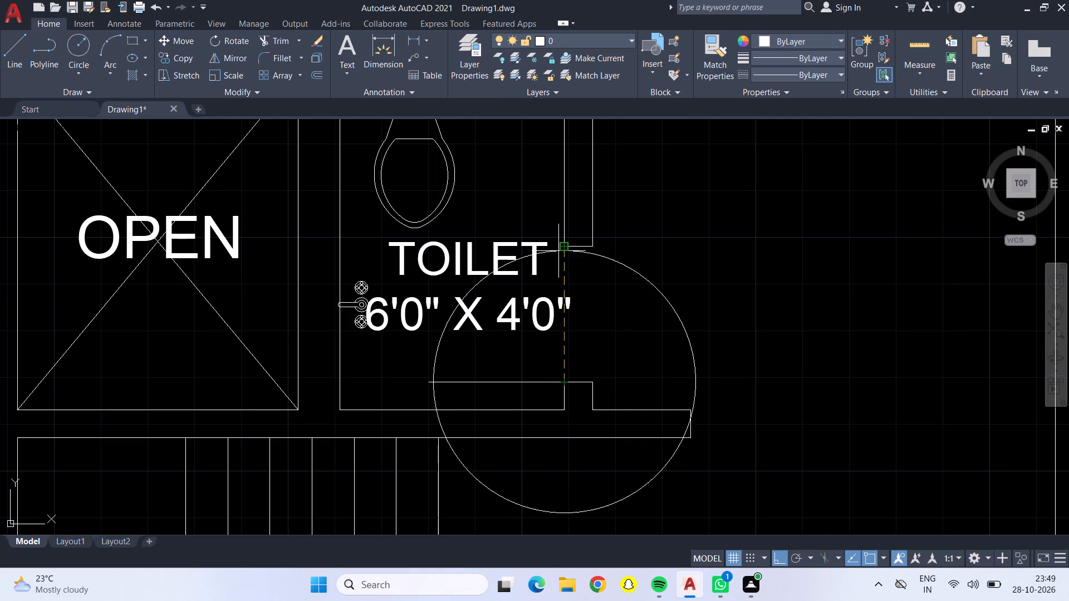
{"action": "left_click", "coordinate": [566, 242]}
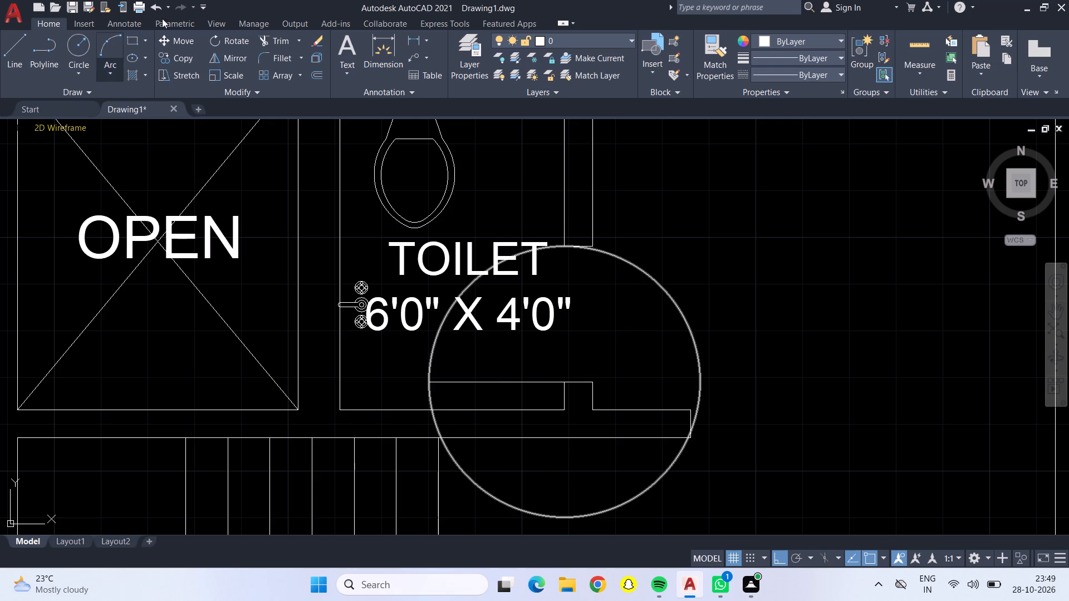
Trim the circle to a quarter arc inside the toilet as the door swing, clearing all leftover pieces outside the doorway.
{"action": "left_click", "coordinate": [265, 35]}
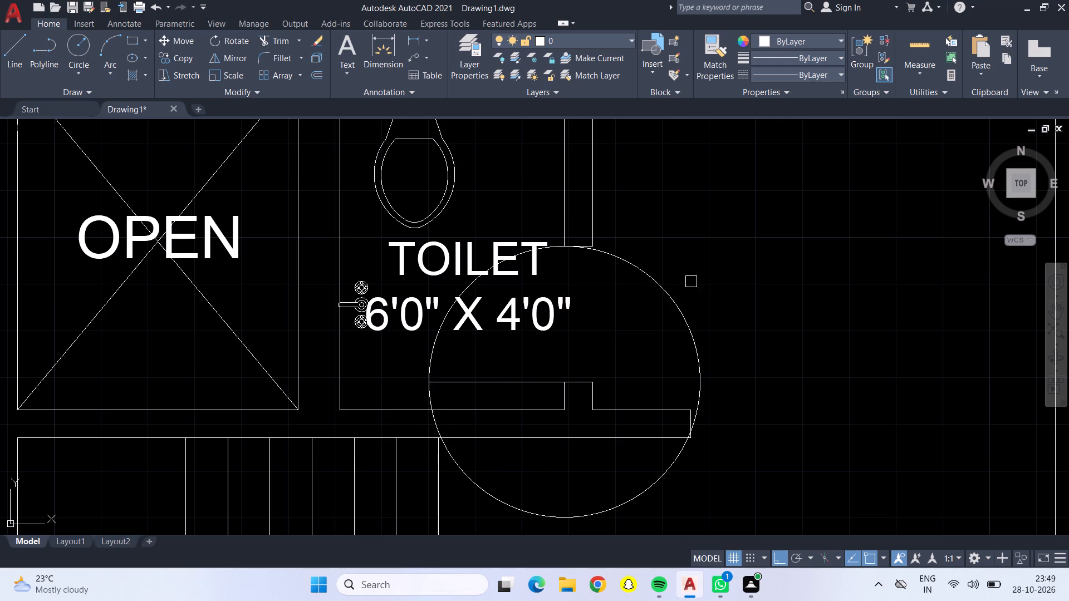
{"action": "left_click", "coordinate": [666, 287]}
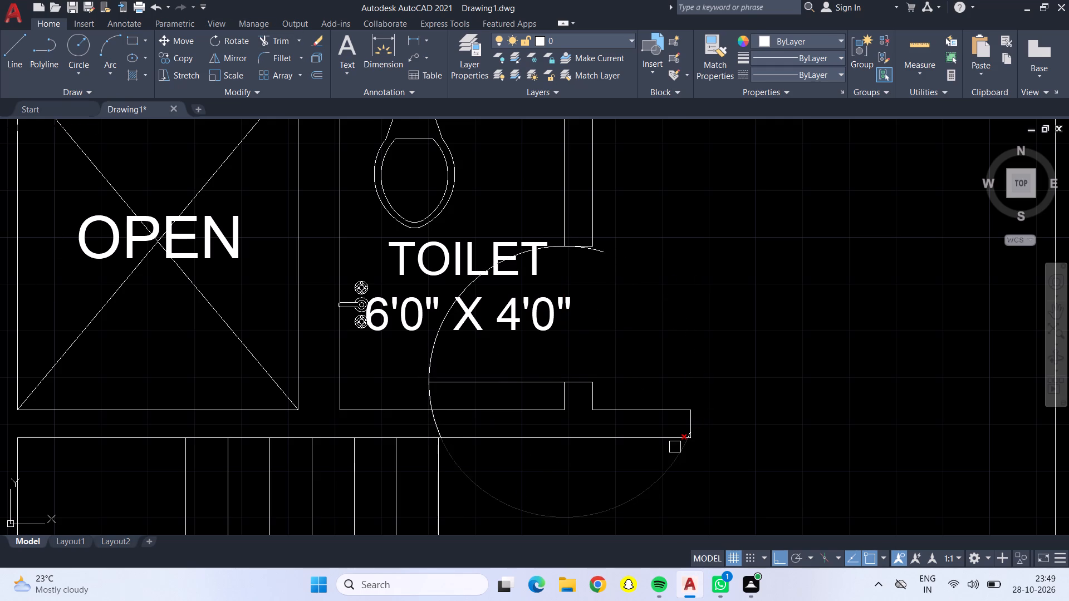
{"action": "left_click", "coordinate": [675, 447]}
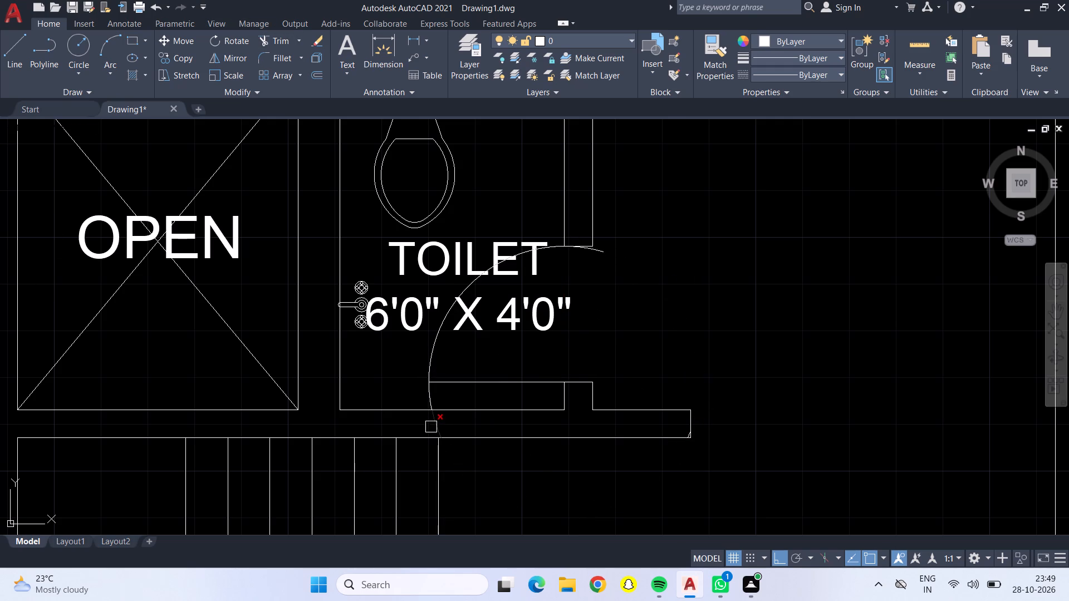
{"action": "left_click", "coordinate": [431, 427]}
{"action": "left_click", "coordinate": [433, 396]}
{"action": "scroll", "coordinate": [700, 443], "scroll_direction": "up", "scroll_amount": 6}
{"action": "left_click", "coordinate": [571, 380]}
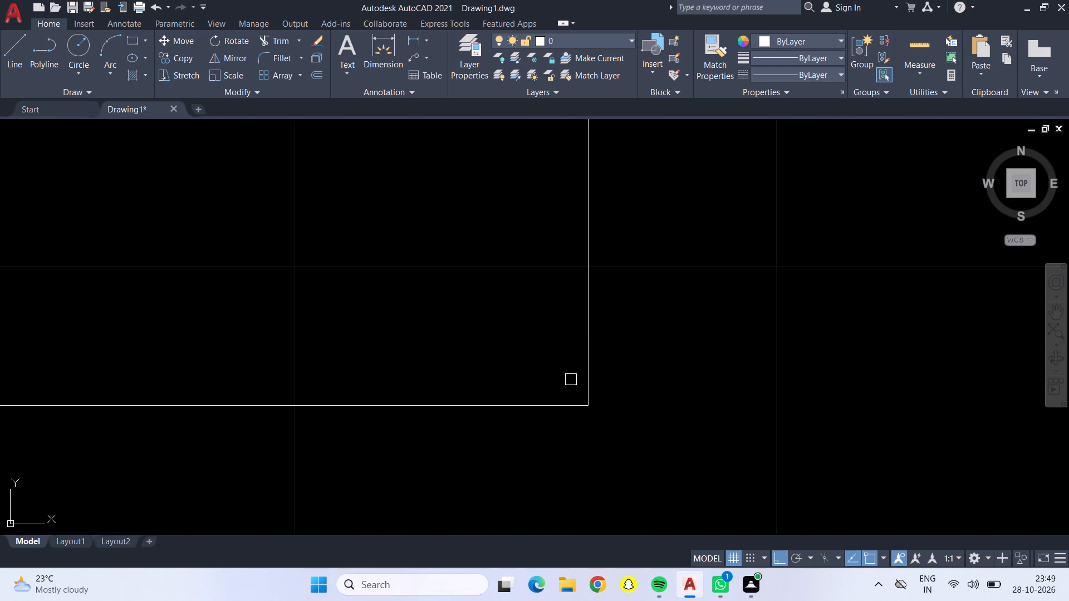
{"action": "scroll", "coordinate": [571, 380], "scroll_direction": "down", "scroll_amount": 4}
{"action": "middle_click_drag", "start_coordinate": [207, 157], "coordinate": [334, 408]}
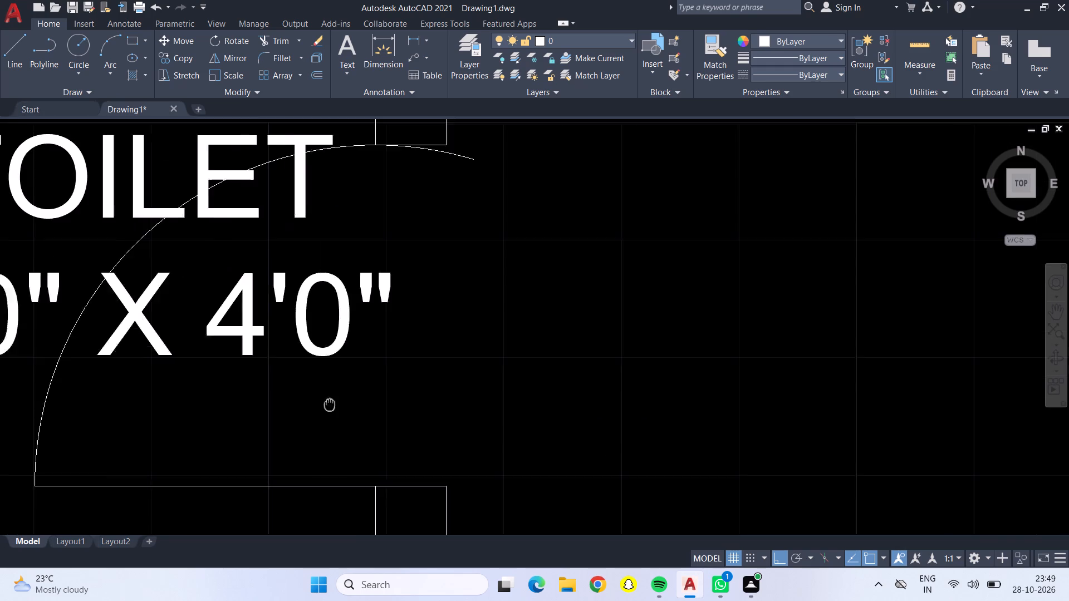
{"action": "middle_click_drag", "start_coordinate": [334, 408], "coordinate": [386, 489]}
{"action": "left_click", "coordinate": [519, 245]}
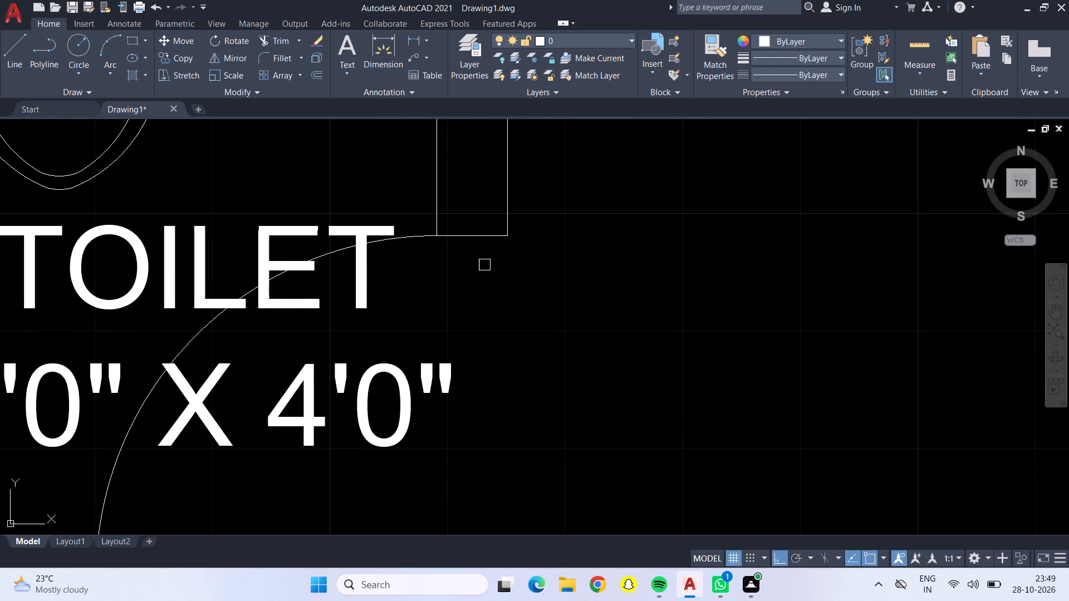
{"action": "key", "text": "Escape"}
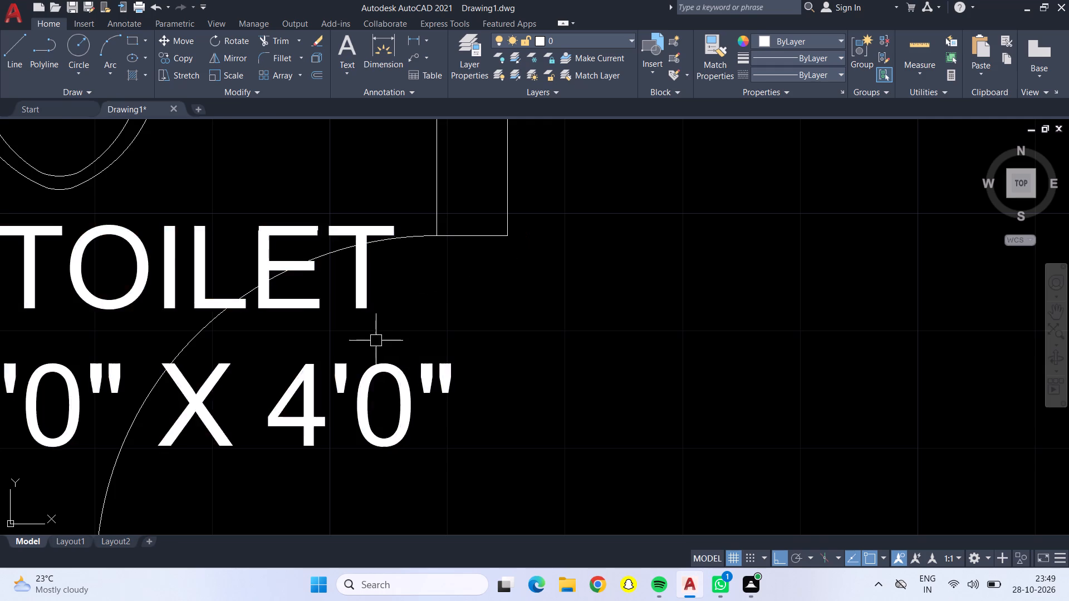
Add an overall width dimension between the first plan's upper outer corners, placed above the V and W labels.
{"action": "scroll", "coordinate": [378, 339], "scroll_direction": "down", "scroll_amount": 4}
{"action": "scroll", "coordinate": [450, 373], "scroll_direction": "down", "scroll_amount": 1}
{"action": "middle_click_drag", "start_coordinate": [468, 440], "coordinate": [483, 381]}
{"action": "scroll", "coordinate": [488, 381], "scroll_direction": "down", "scroll_amount": 1}
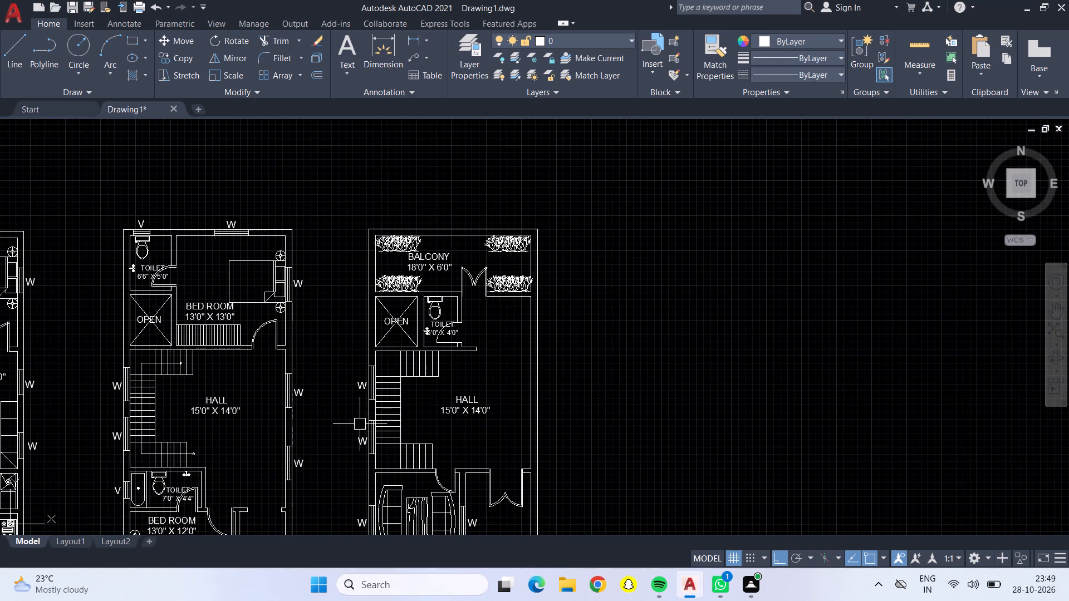
{"action": "middle_click_drag", "start_coordinate": [342, 416], "coordinate": [411, 285]}
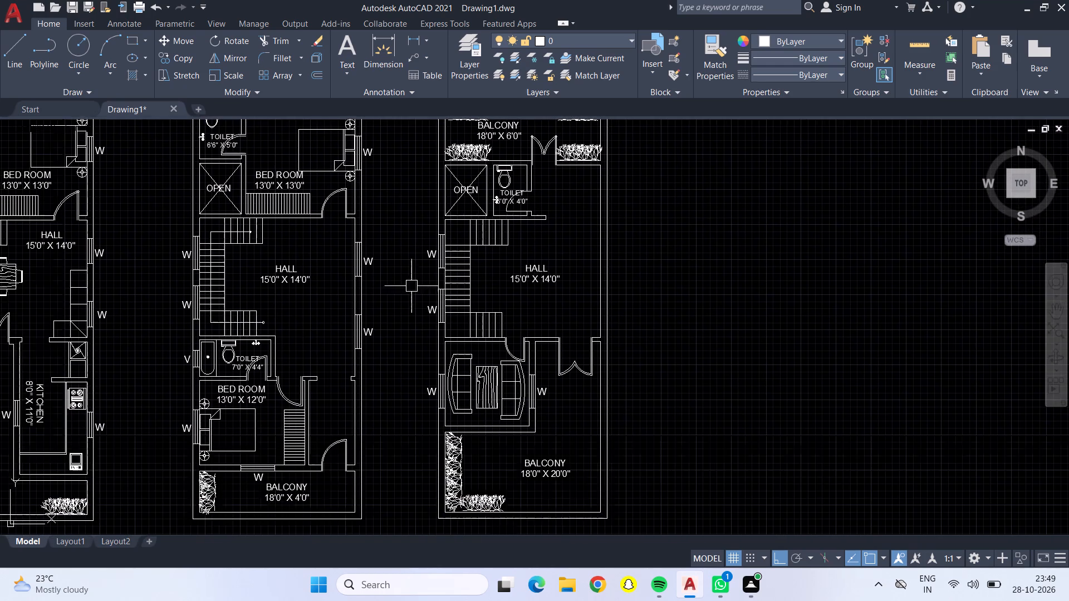
{"action": "scroll", "coordinate": [409, 348], "scroll_direction": "down", "scroll_amount": 1}
{"action": "middle_click_drag", "start_coordinate": [405, 368], "coordinate": [416, 409]}
{"action": "left_click", "coordinate": [383, 49]}
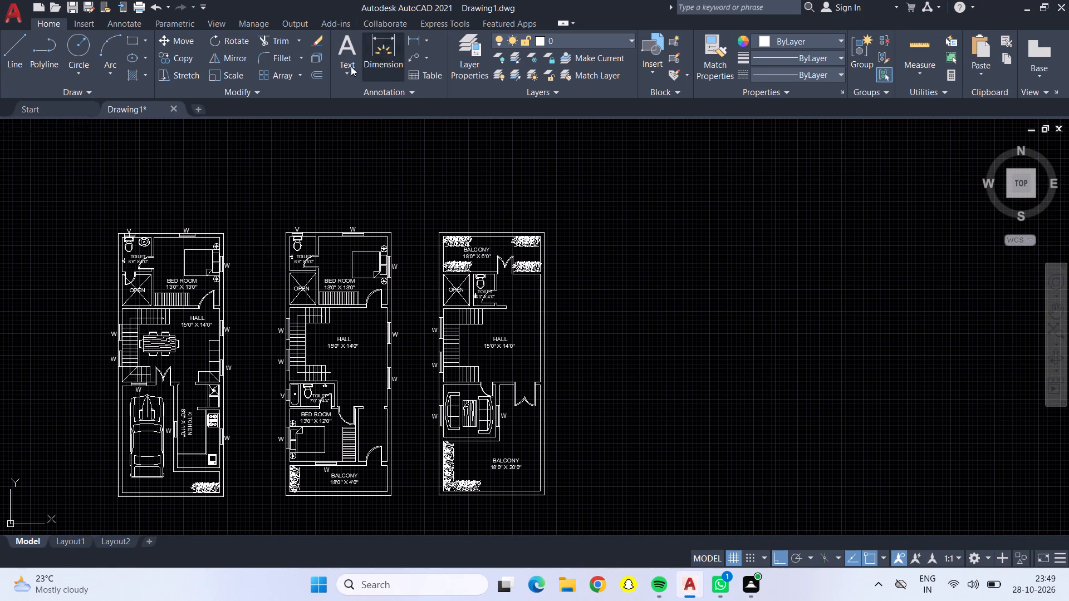
{"action": "scroll", "coordinate": [114, 219], "scroll_direction": "up", "scroll_amount": 4}
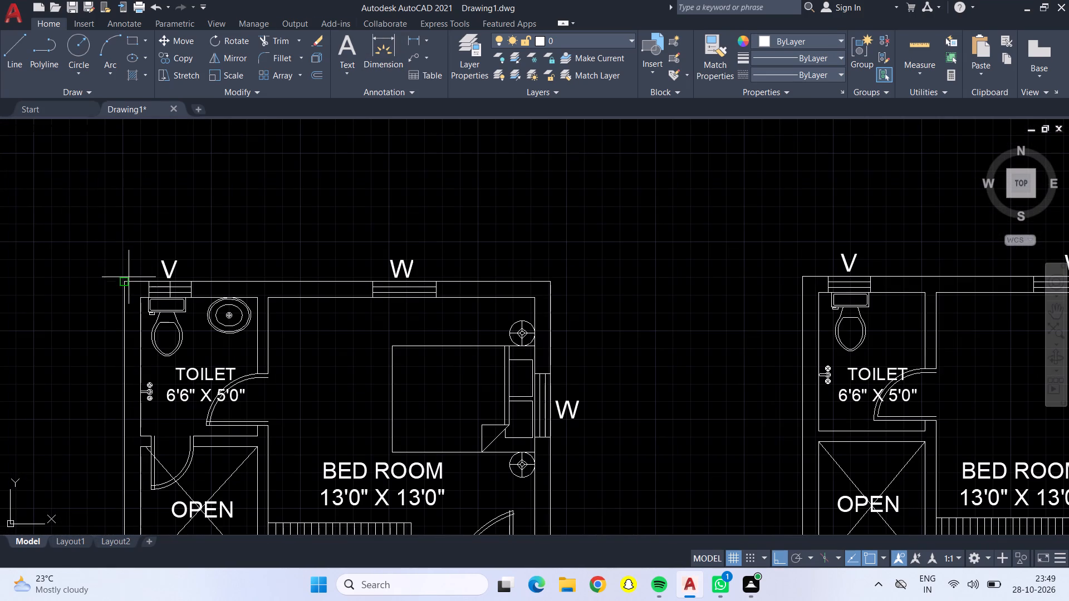
{"action": "left_click", "coordinate": [123, 280]}
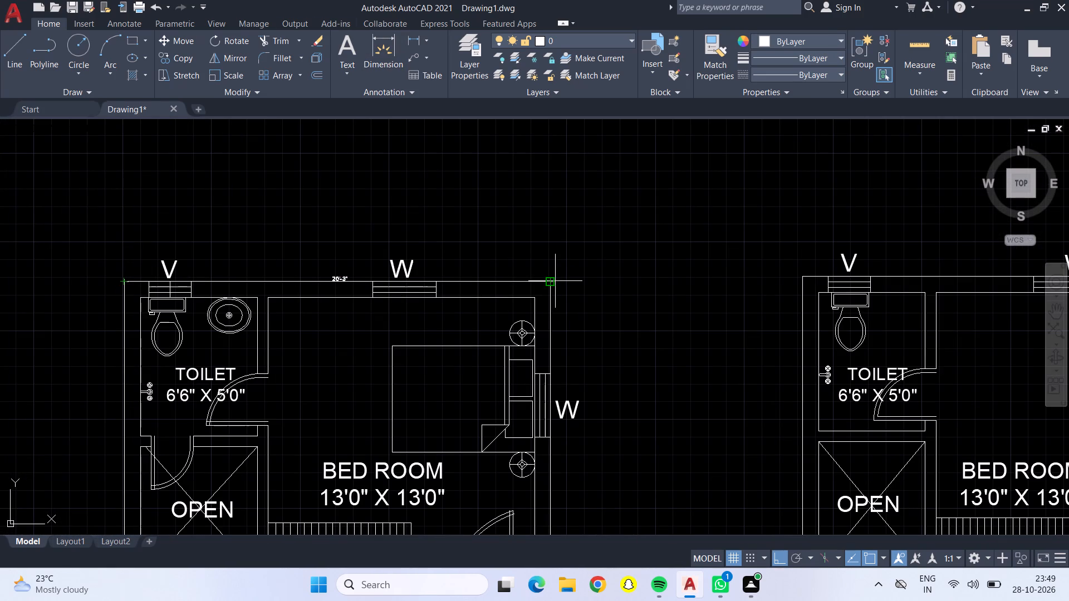
{"action": "left_click", "coordinate": [550, 279]}
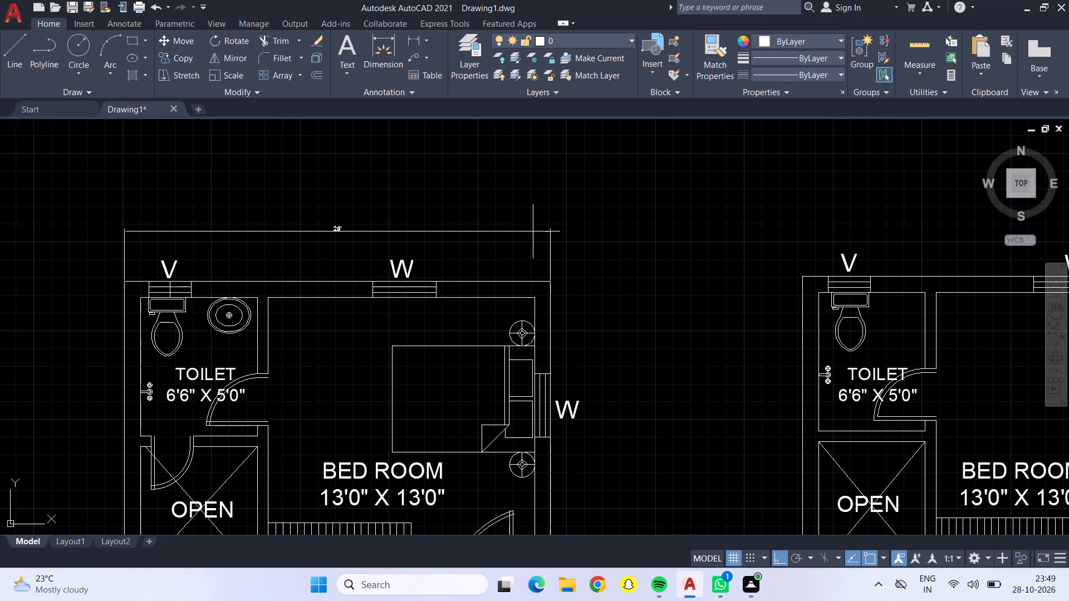
{"action": "left_click", "coordinate": [533, 231]}
Add an overall length dimension along the first plan's right outer wall, from upper to lower corner, offset 3' from the wall.
{"action": "left_click", "coordinate": [550, 278]}
{"action": "scroll", "coordinate": [555, 289], "scroll_direction": "down", "scroll_amount": 3}
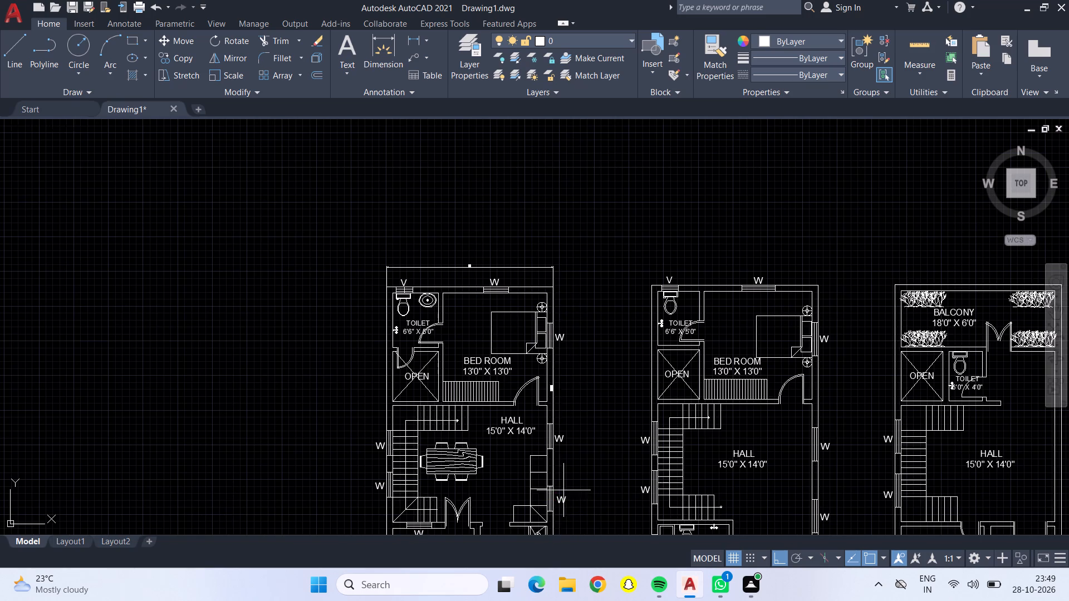
{"action": "middle_click_drag", "start_coordinate": [564, 487], "coordinate": [509, 268]}
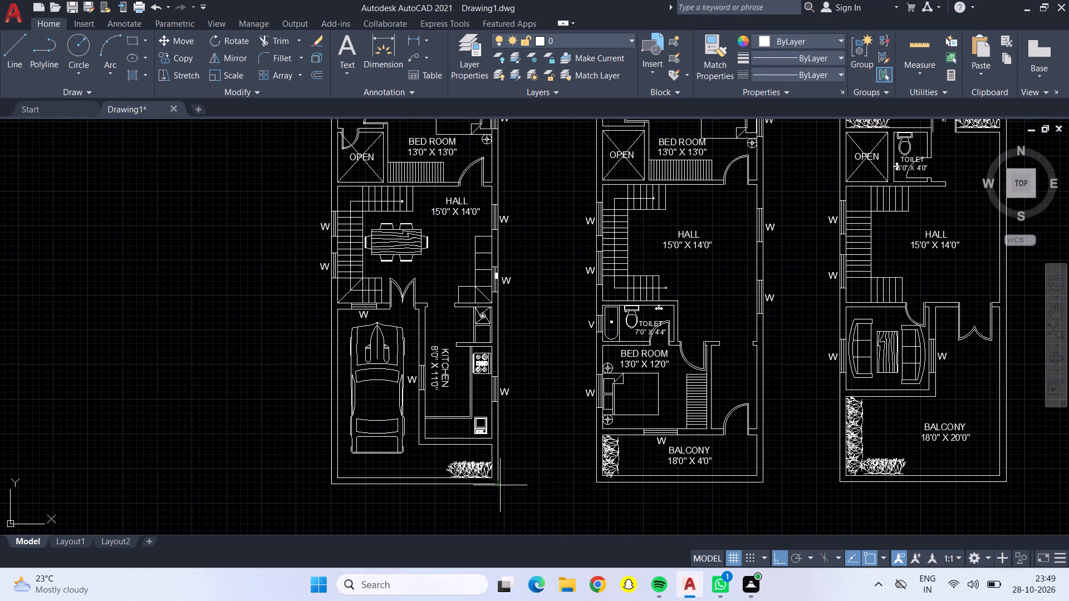
{"action": "scroll", "coordinate": [494, 482], "scroll_direction": "up", "scroll_amount": 4}
{"action": "left_click", "coordinate": [496, 495]}
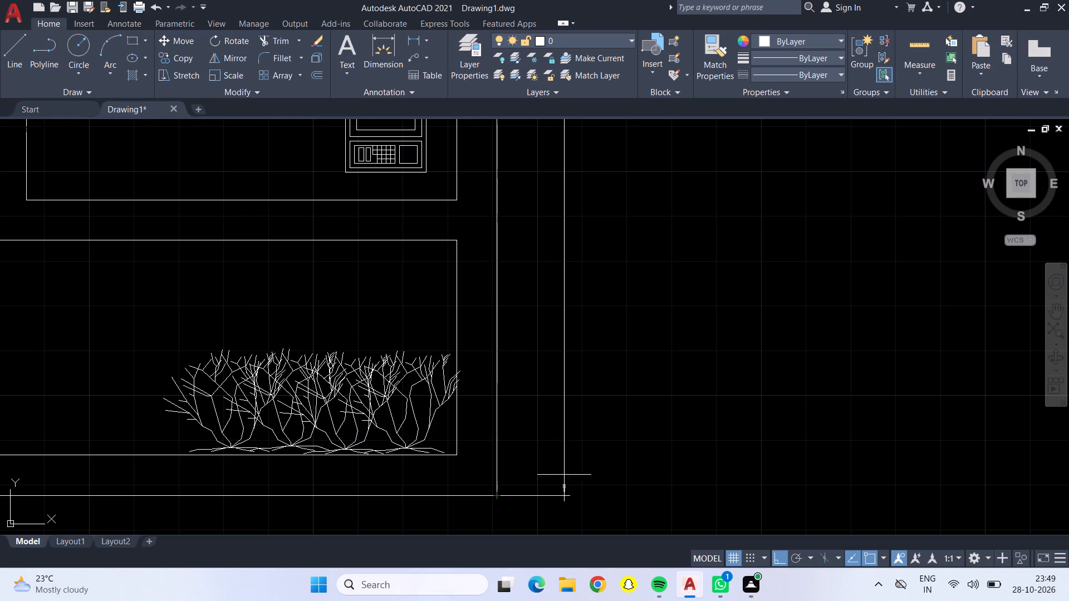
{"action": "type", "text": "3'"}
{"action": "key", "text": "Return"}
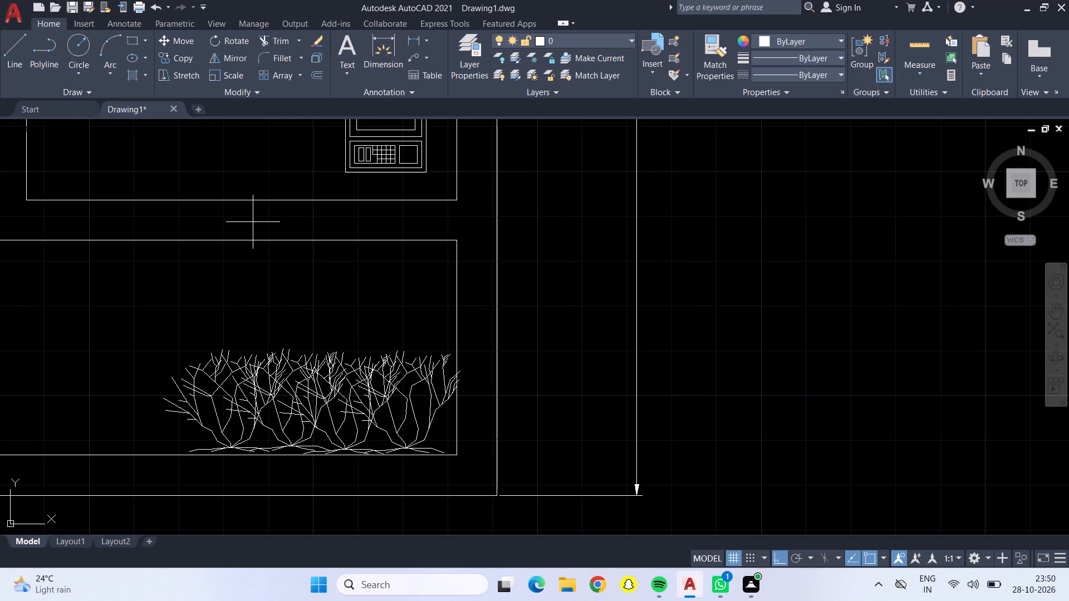
{"action": "key", "text": "Escape"}
Re-enter the first plan's overall width dimension text as 20' with a text height of 10".
{"action": "scroll", "coordinate": [335, 241], "scroll_direction": "down", "scroll_amount": 5}
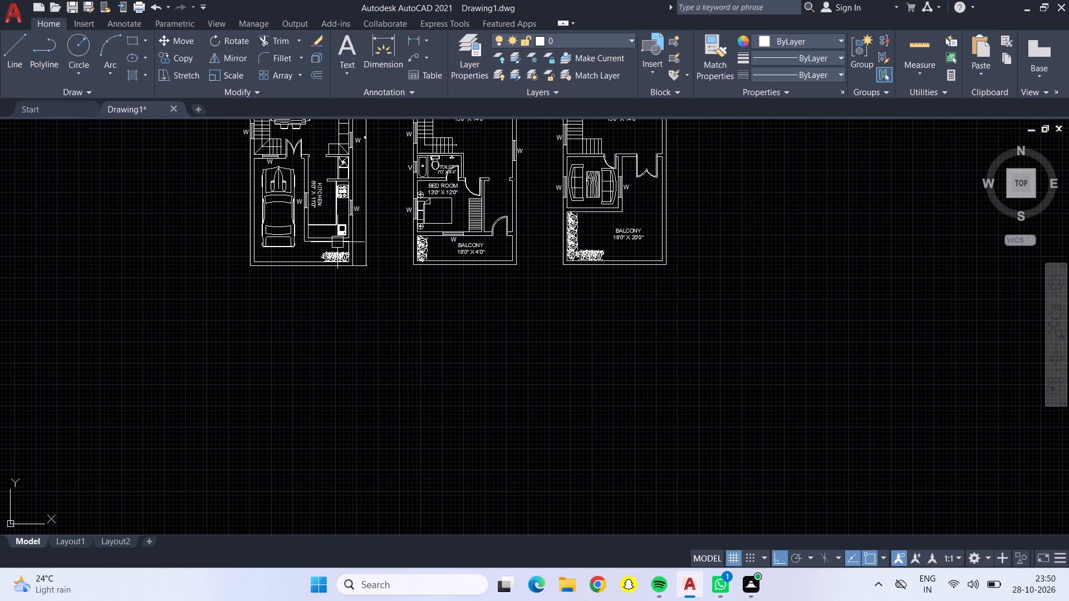
{"action": "scroll", "coordinate": [377, 191], "scroll_direction": "down", "scroll_amount": 1}
{"action": "middle_click_drag", "start_coordinate": [377, 191], "coordinate": [379, 364]}
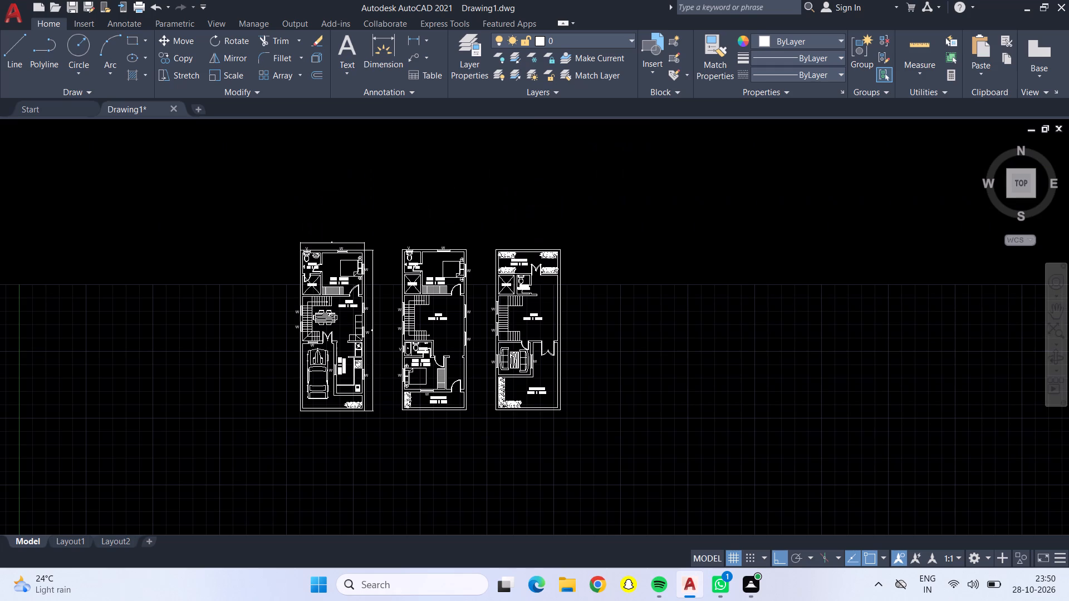
{"action": "scroll", "coordinate": [354, 249], "scroll_direction": "up", "scroll_amount": 4}
{"action": "scroll", "coordinate": [349, 232], "scroll_direction": "down", "scroll_amount": 1}
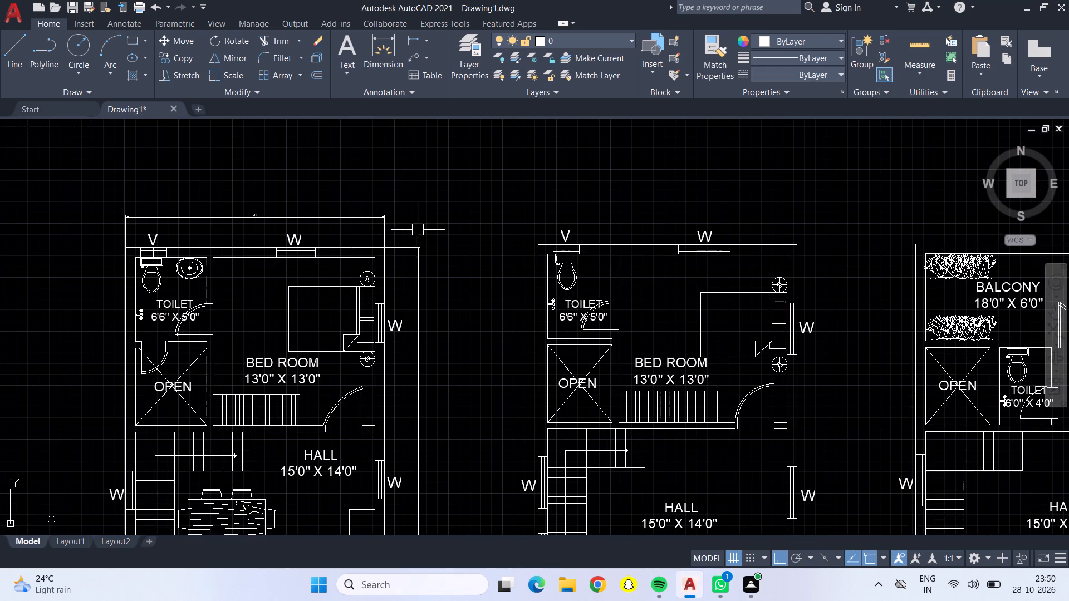
{"action": "middle_click_drag", "start_coordinate": [457, 229], "coordinate": [282, 237]}
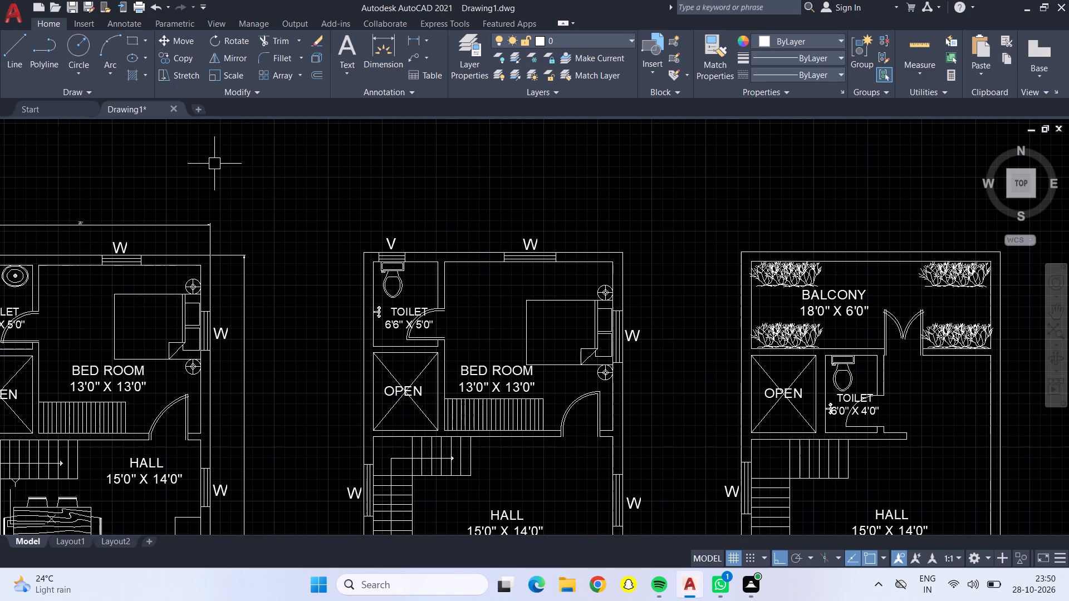
{"action": "scroll", "coordinate": [99, 228], "scroll_direction": "up", "scroll_amount": 4}
{"action": "middle_click_drag", "start_coordinate": [90, 224], "coordinate": [219, 254]}
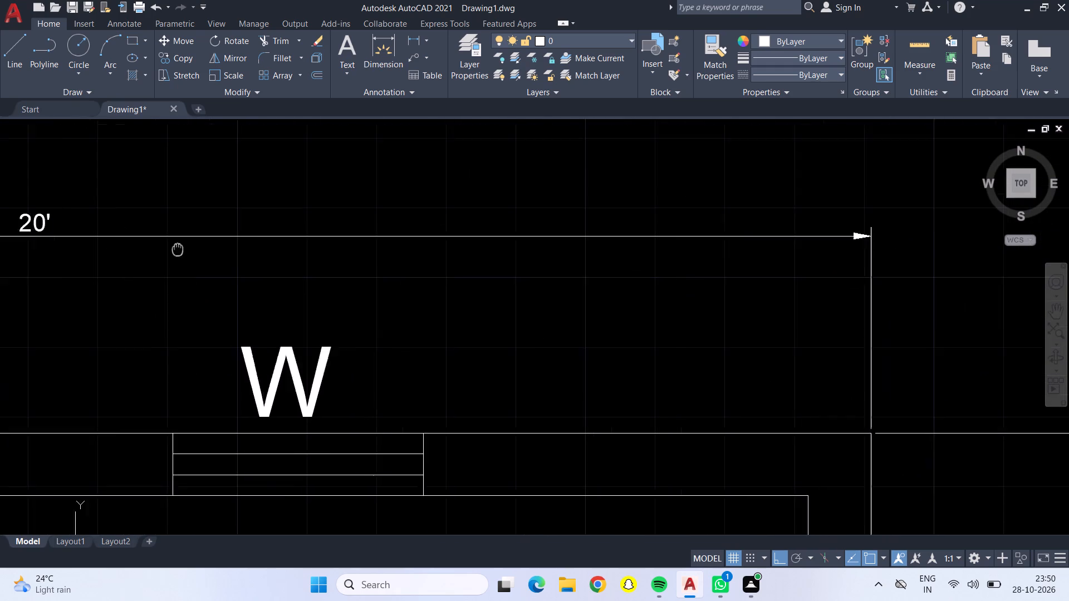
{"action": "middle_click_drag", "start_coordinate": [219, 254], "coordinate": [663, 287]}
{"action": "scroll", "coordinate": [578, 256], "scroll_direction": "up", "scroll_amount": 1}
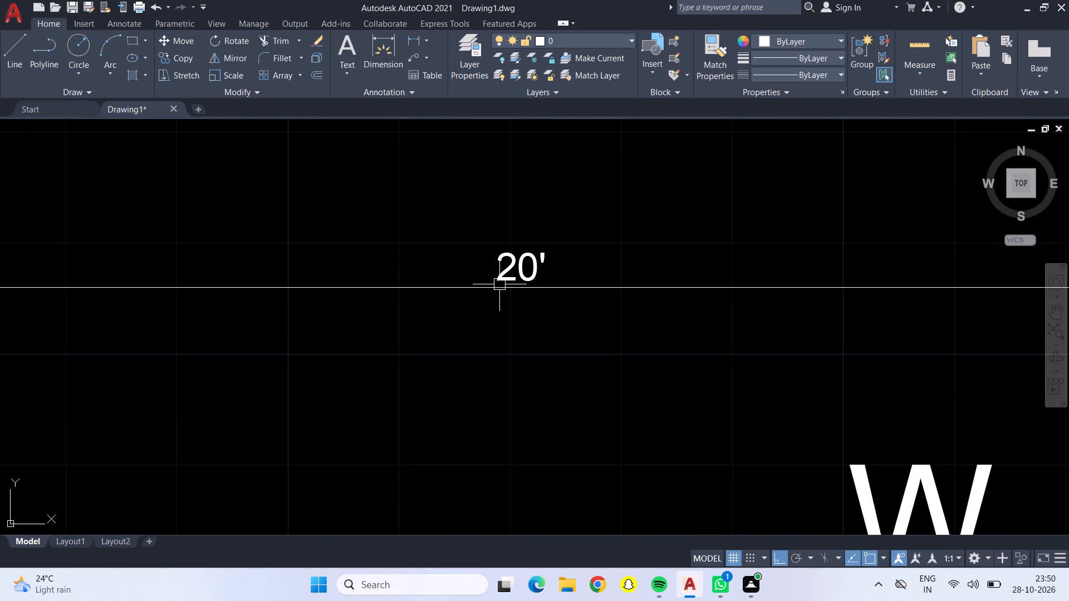
{"action": "double_click", "coordinate": [543, 260]}
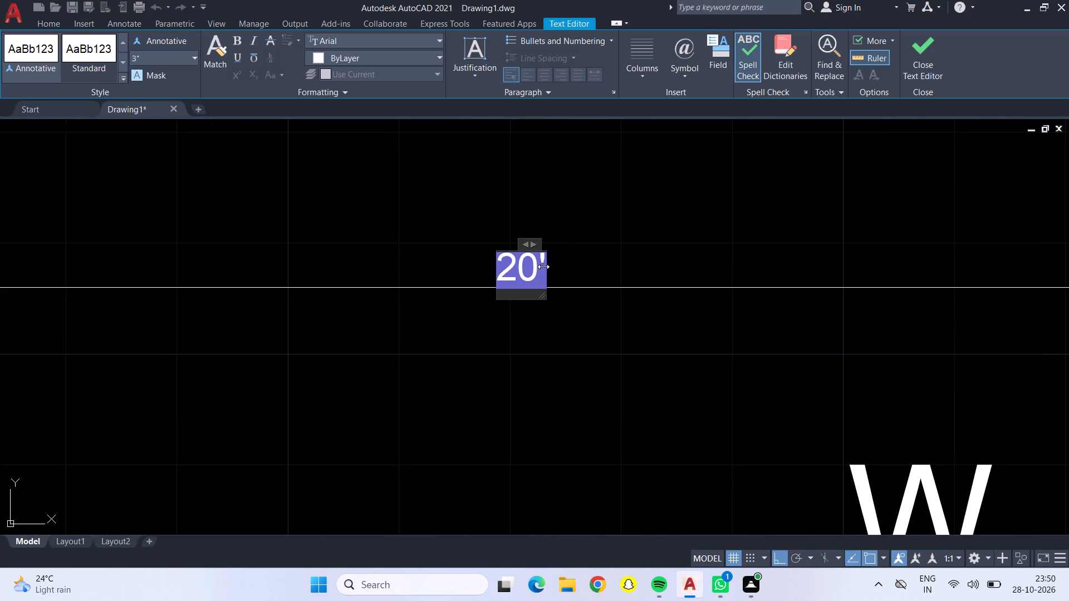
{"action": "left_click", "coordinate": [543, 267]}
{"action": "left_click", "coordinate": [529, 284]}
{"action": "key", "text": "Delete"}
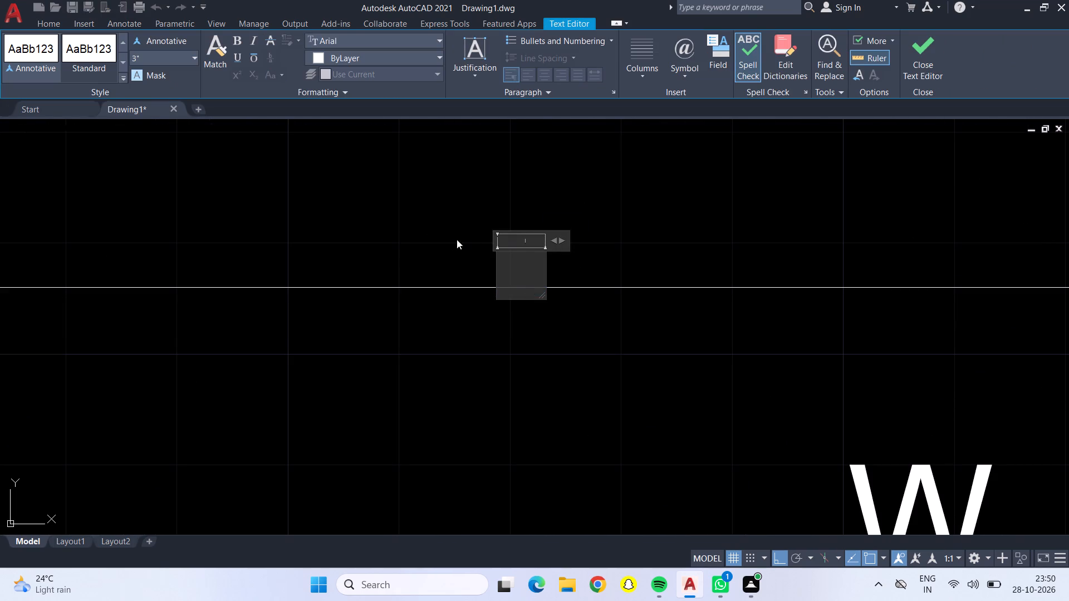
{"action": "left_click", "coordinate": [194, 53]}
{"action": "left_click", "coordinate": [175, 120]}
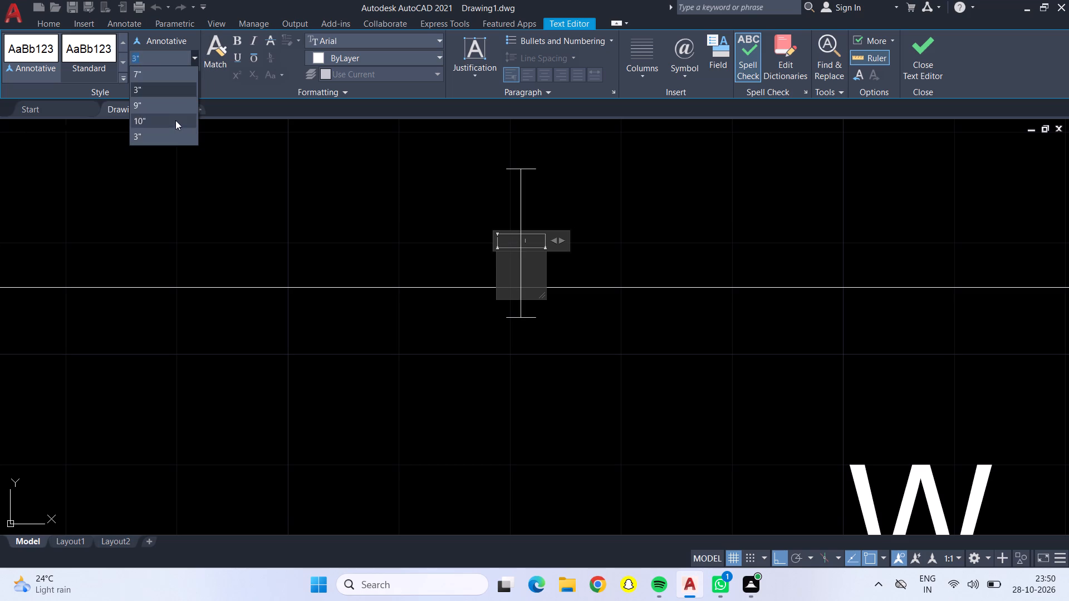
{"action": "key", "text": "2"}
{"action": "key", "text": "0"}
{"action": "key", "text": "apostrophe"}
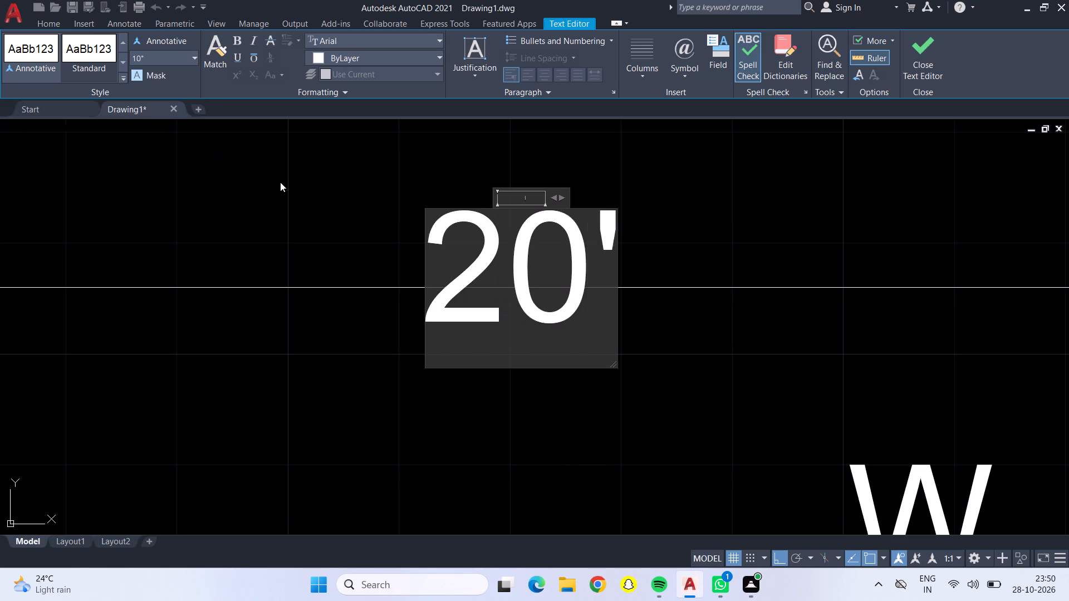
{"action": "left_click", "coordinate": [277, 182]}
Re-enter the first plan's overall length dimension text as 50' with a text height of 10".
{"action": "scroll", "coordinate": [365, 174], "scroll_direction": "up", "scroll_amount": 1}
{"action": "scroll", "coordinate": [366, 174], "scroll_direction": "down", "scroll_amount": 4}
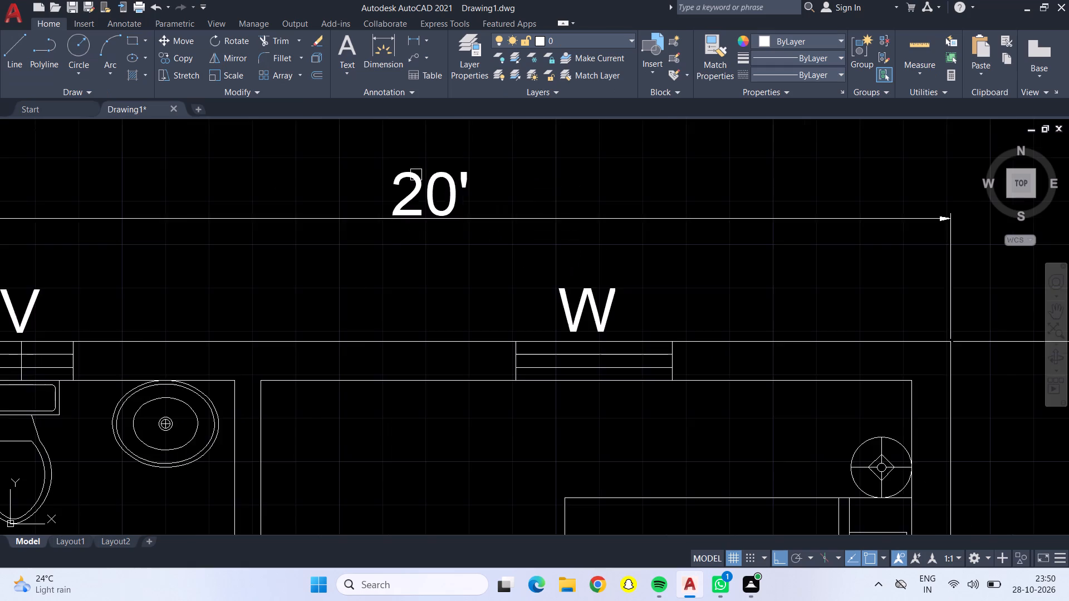
{"action": "scroll", "coordinate": [488, 188], "scroll_direction": "down", "scroll_amount": 2}
{"action": "middle_click_drag", "start_coordinate": [533, 353], "coordinate": [459, 221]}
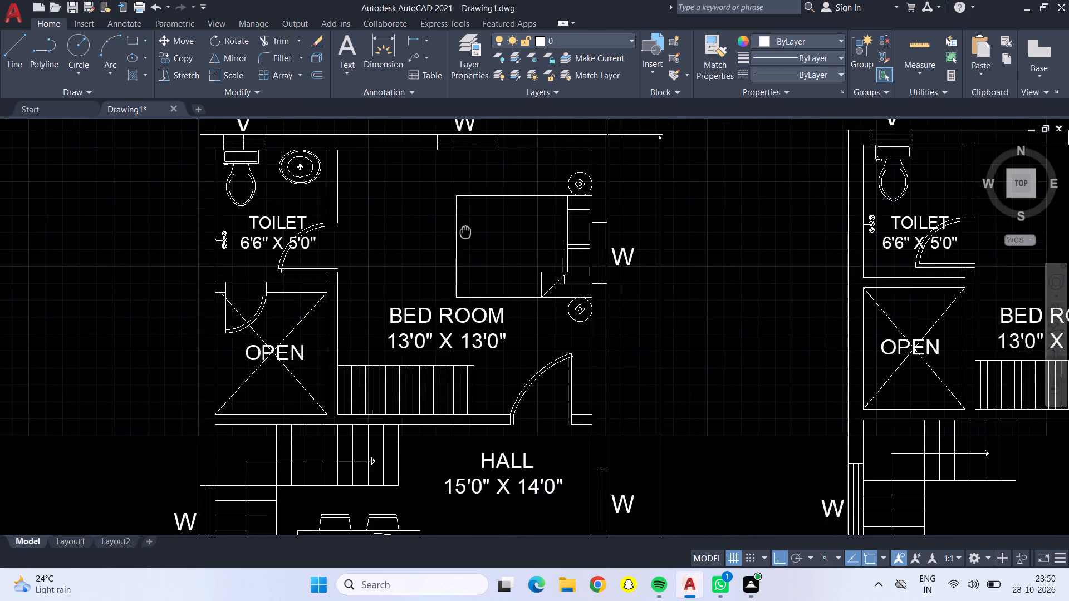
{"action": "middle_click_drag", "start_coordinate": [459, 221], "coordinate": [417, 157]}
{"action": "middle_click_drag", "start_coordinate": [572, 338], "coordinate": [492, 183]}
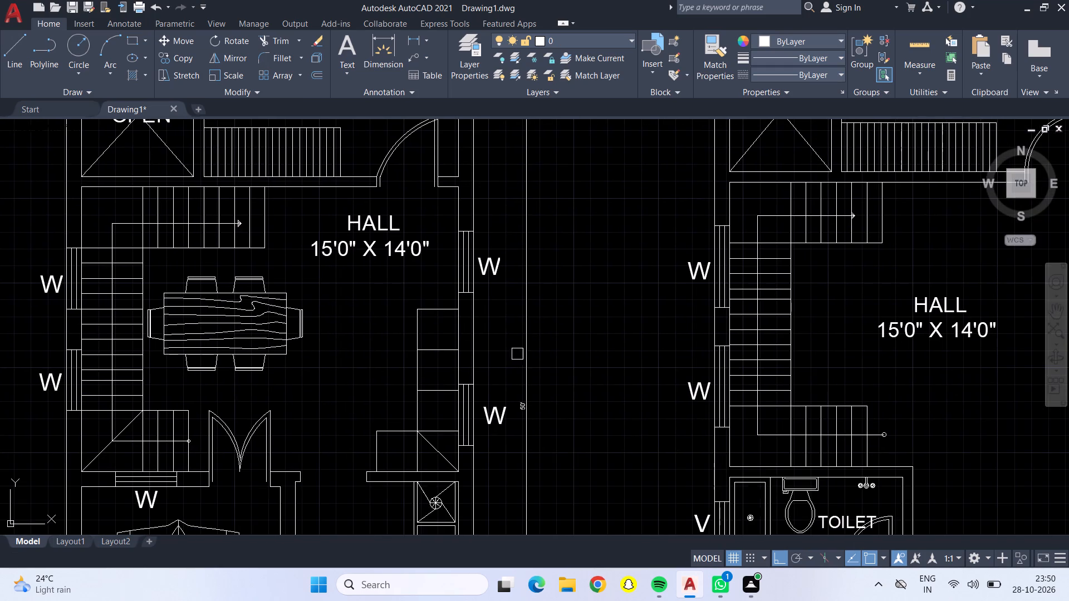
{"action": "scroll", "coordinate": [522, 417], "scroll_direction": "up", "scroll_amount": 5}
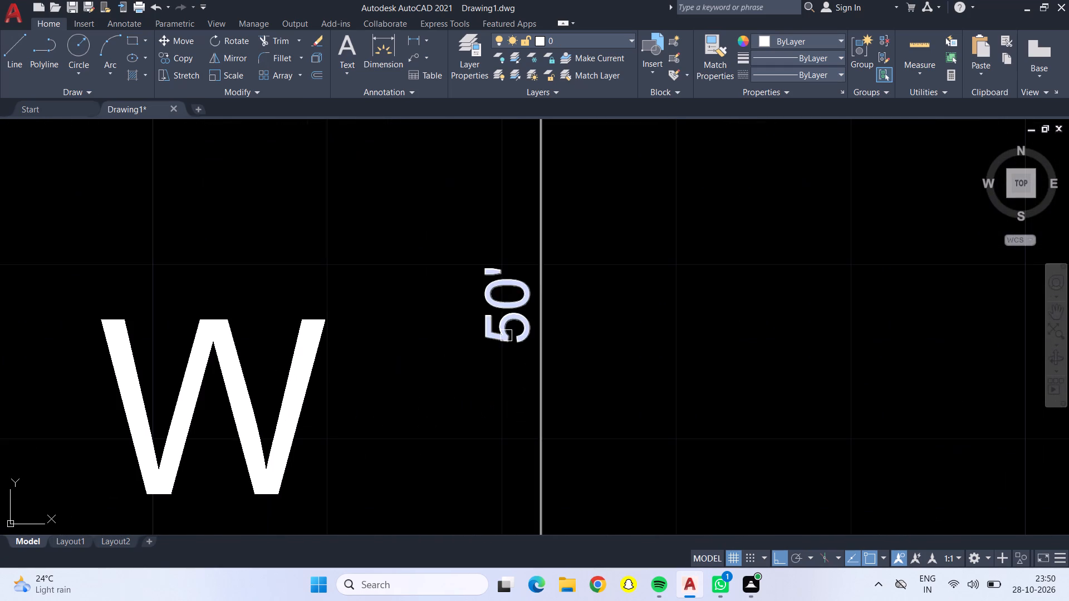
{"action": "double_click", "coordinate": [506, 333]}
{"action": "key", "text": "BackSpace"}
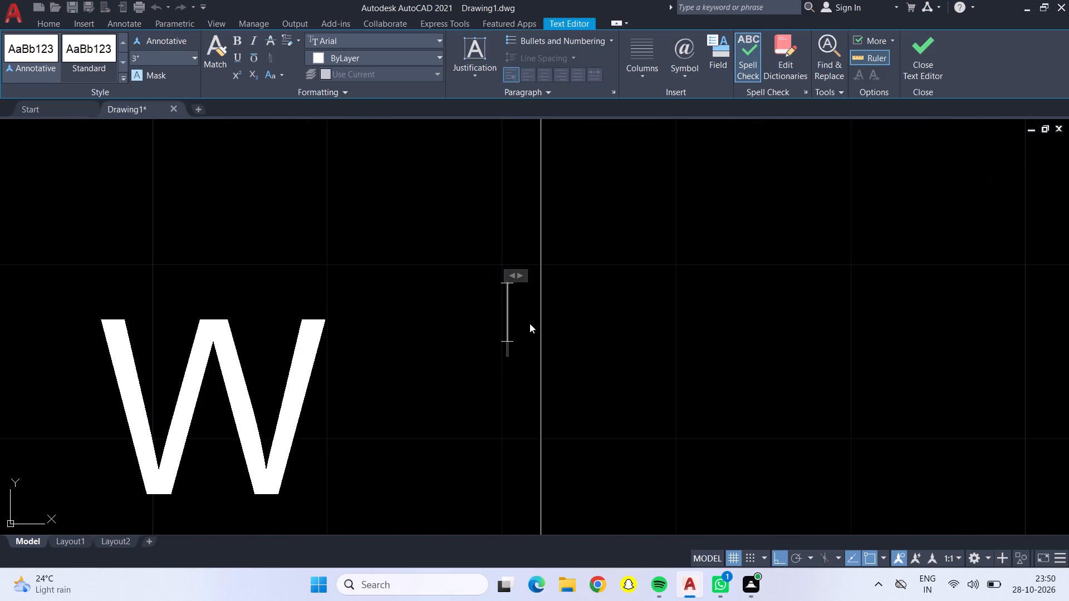
{"action": "left_click", "coordinate": [194, 57]}
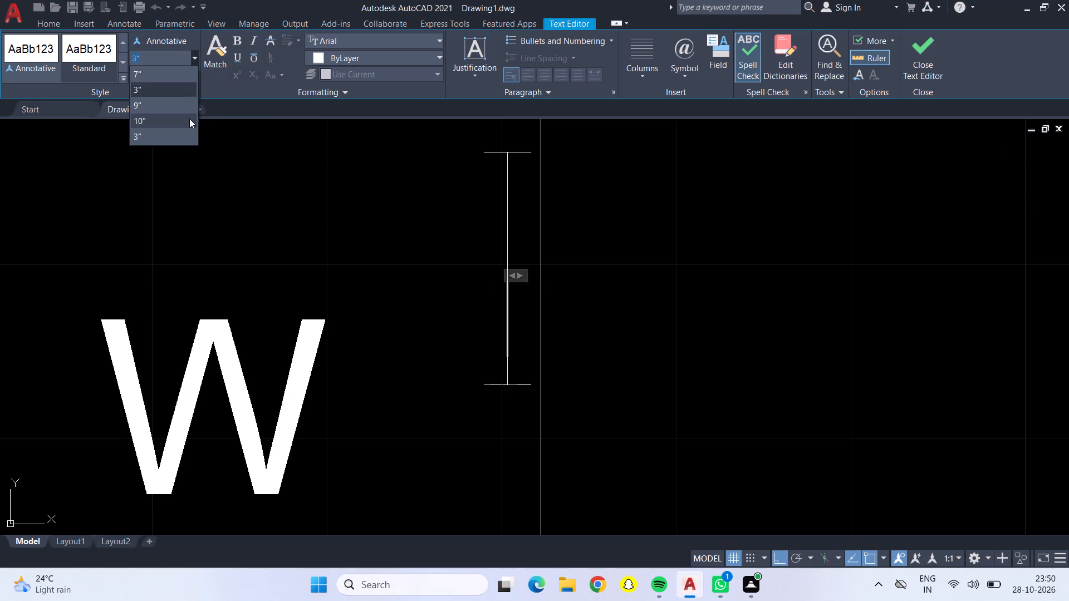
{"action": "left_click", "coordinate": [189, 119]}
{"action": "type", "text": "50'"}
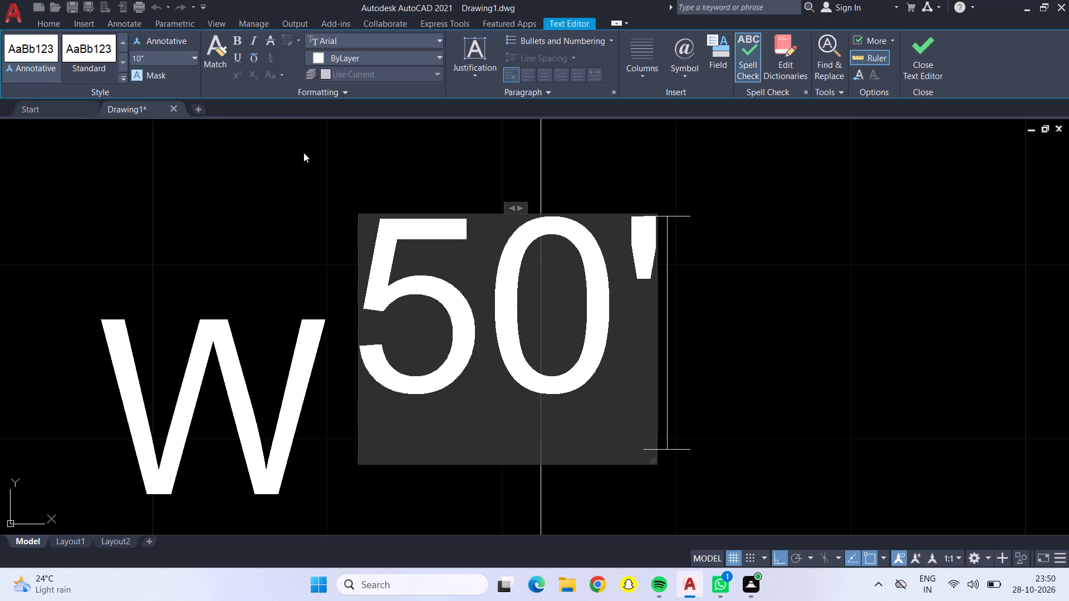
{"action": "left_click", "coordinate": [205, 146]}
Add an overall width dimension between the second plan's upper outer corners, offset 3' above the top wall.
{"action": "scroll", "coordinate": [216, 145], "scroll_direction": "down", "scroll_amount": 5}
{"action": "scroll", "coordinate": [316, 151], "scroll_direction": "down", "scroll_amount": 2}
{"action": "scroll", "coordinate": [316, 152], "scroll_direction": "up", "scroll_amount": 1}
{"action": "scroll", "coordinate": [317, 152], "scroll_direction": "down", "scroll_amount": 1}
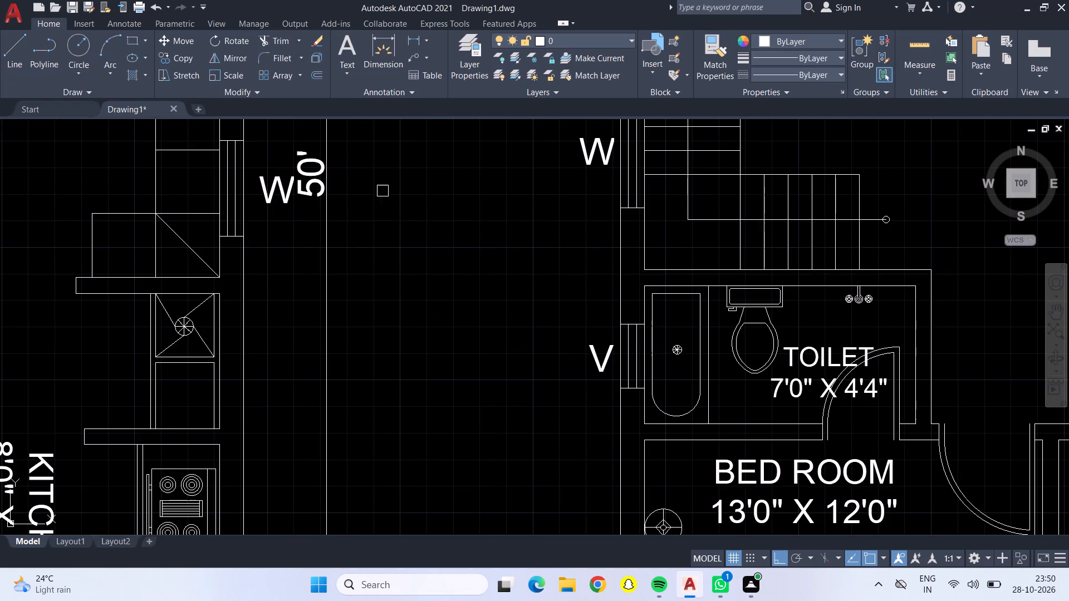
{"action": "scroll", "coordinate": [393, 194], "scroll_direction": "down", "scroll_amount": 4}
{"action": "middle_click_drag", "start_coordinate": [412, 216], "coordinate": [342, 268]}
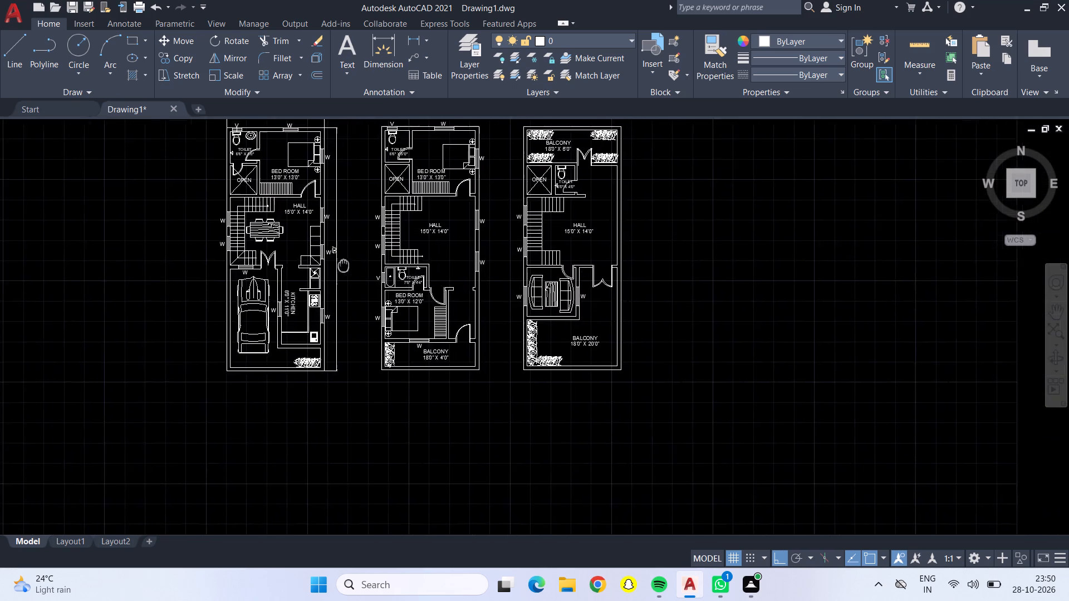
{"action": "middle_click_drag", "start_coordinate": [342, 268], "coordinate": [279, 337]}
{"action": "left_click", "coordinate": [376, 51]}
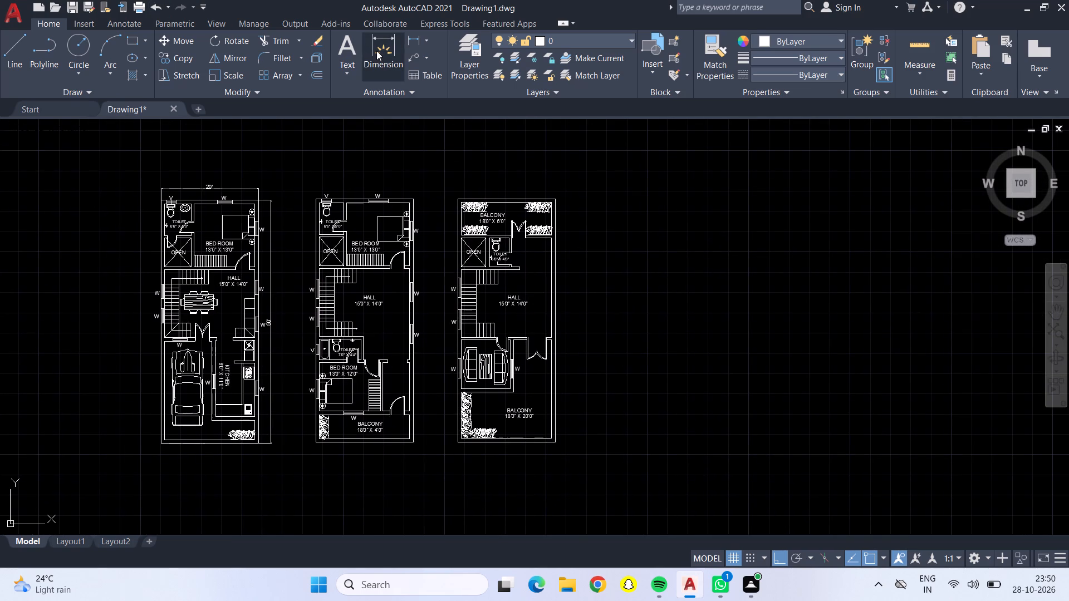
{"action": "scroll", "coordinate": [310, 196], "scroll_direction": "up", "scroll_amount": 4}
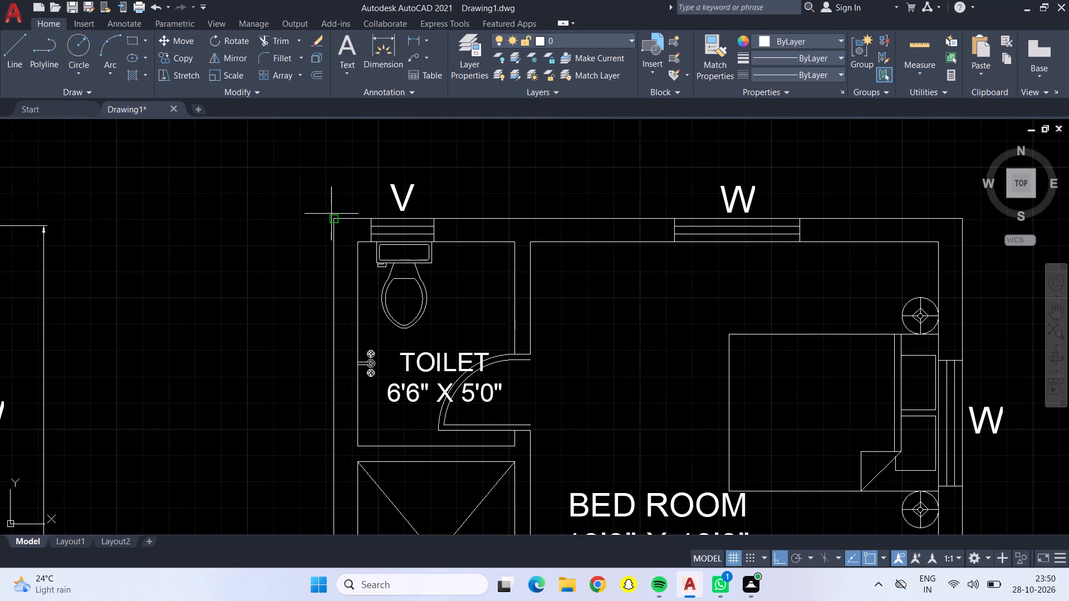
{"action": "left_click_drag", "start_coordinate": [335, 215], "coordinate": [365, 219]}
{"action": "left_click", "coordinate": [961, 218]}
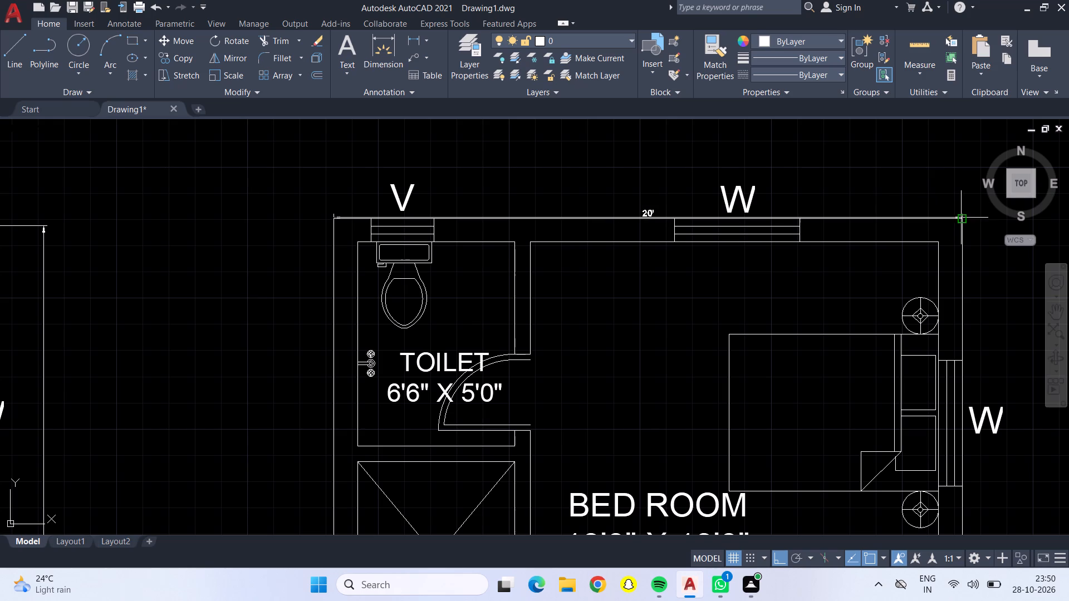
{"action": "key", "text": "3"}
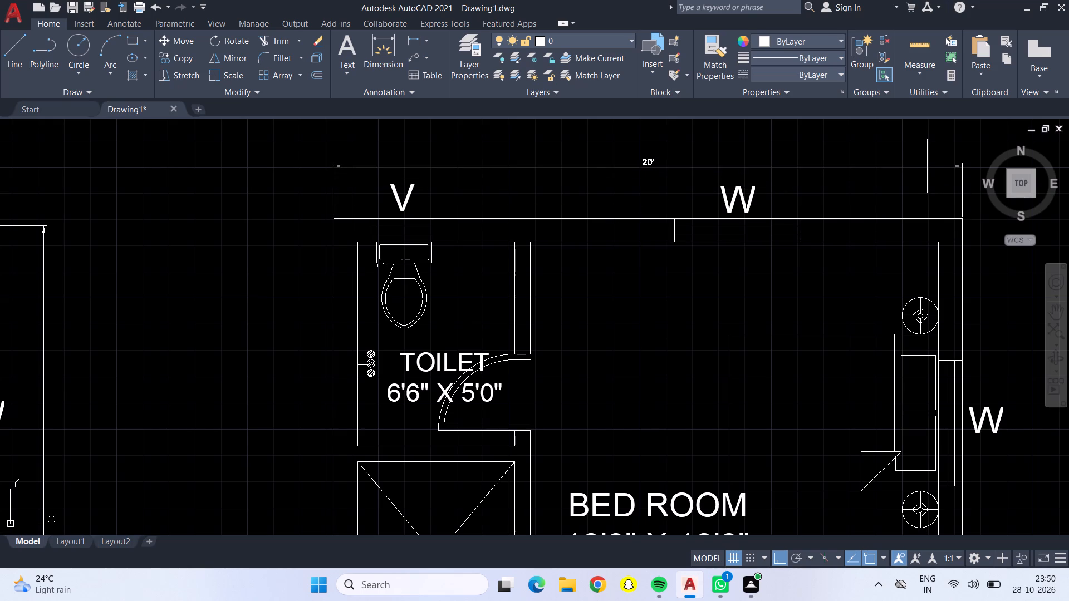
{"action": "key", "text": "apostrophe"}
{"action": "key", "text": "Return"}
Add an overall width dimension between the third plan's upper outer corners, offset 3' above the balcony wall.
{"action": "scroll", "coordinate": [900, 160], "scroll_direction": "down", "scroll_amount": 2}
{"action": "middle_click_drag", "start_coordinate": [882, 216], "coordinate": [874, 218]}
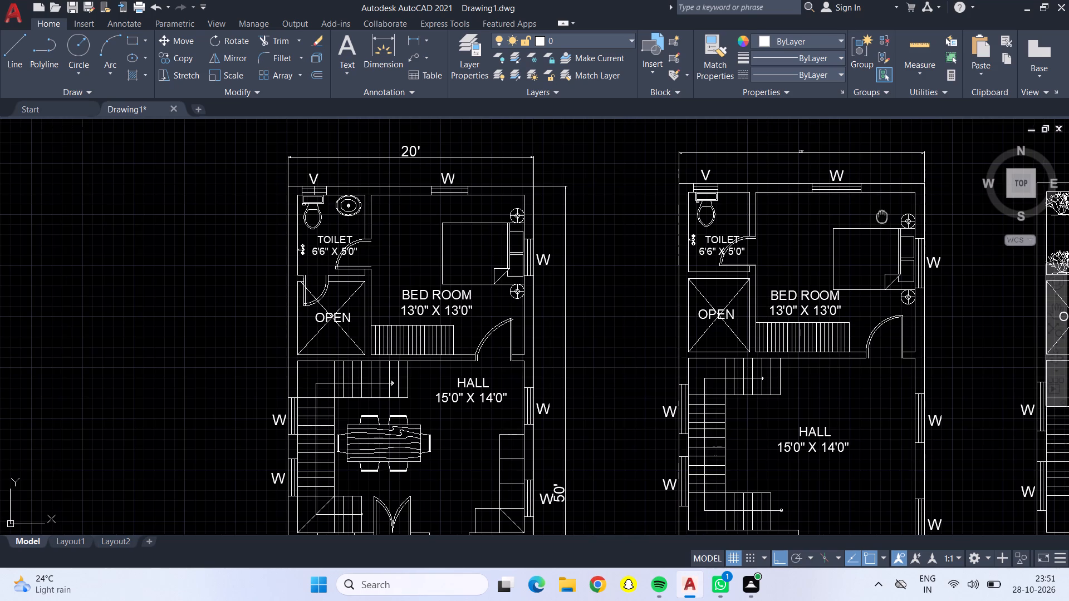
{"action": "middle_click_drag", "start_coordinate": [874, 218], "coordinate": [207, 277]}
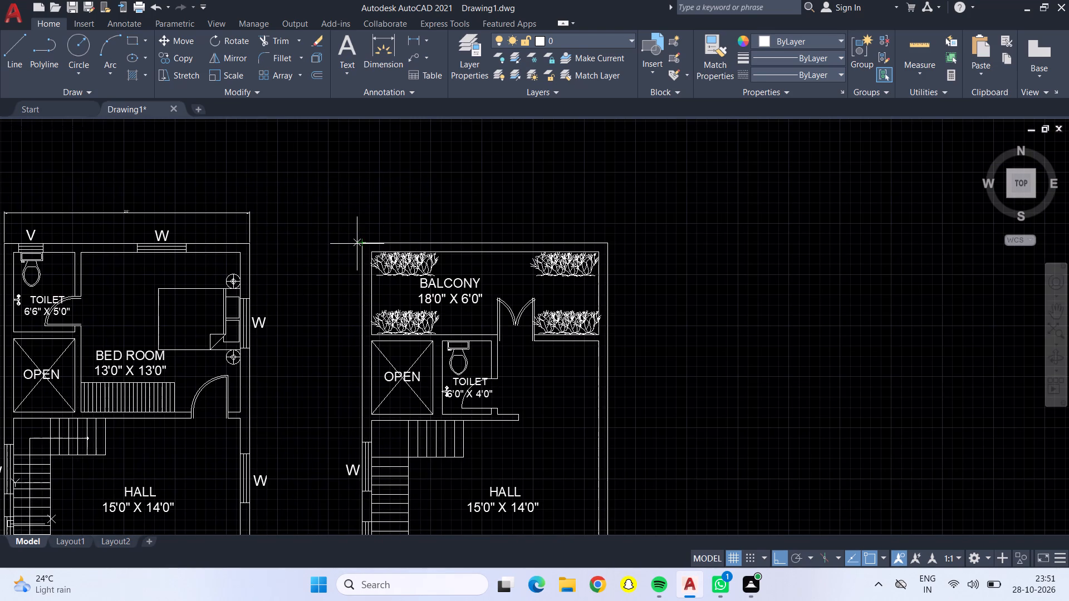
{"action": "left_click", "coordinate": [364, 244]}
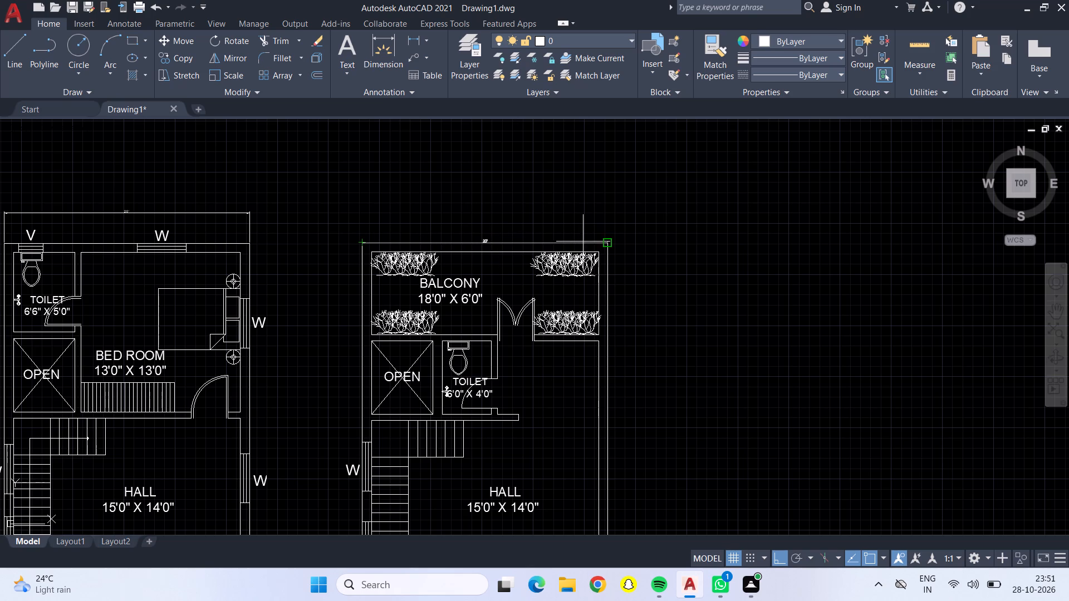
{"action": "left_click", "coordinate": [606, 243]}
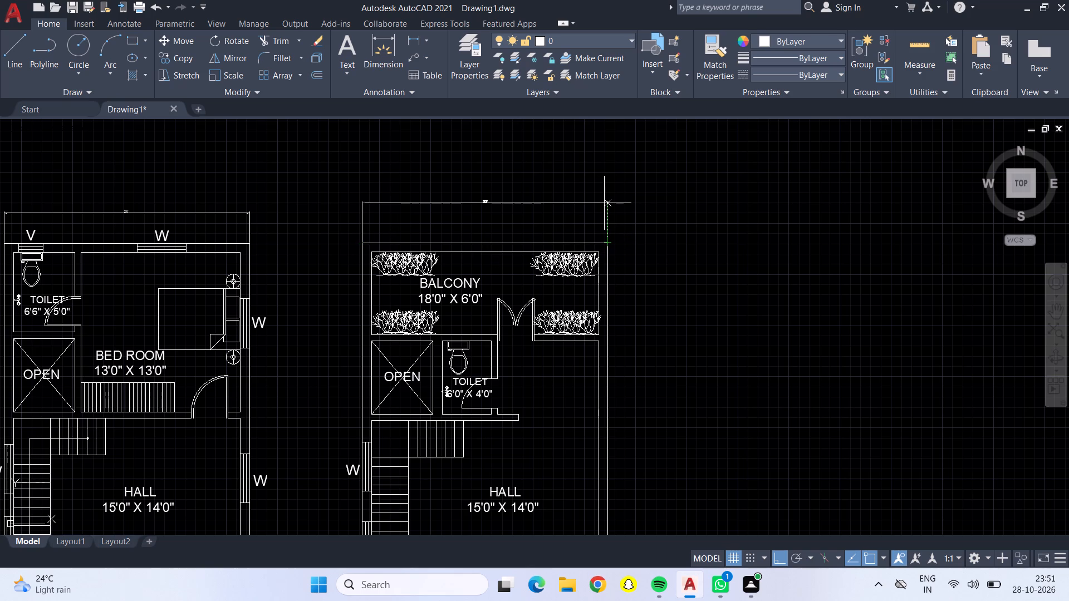
{"action": "type", "text": "3'"}
{"action": "key", "text": "Return"}
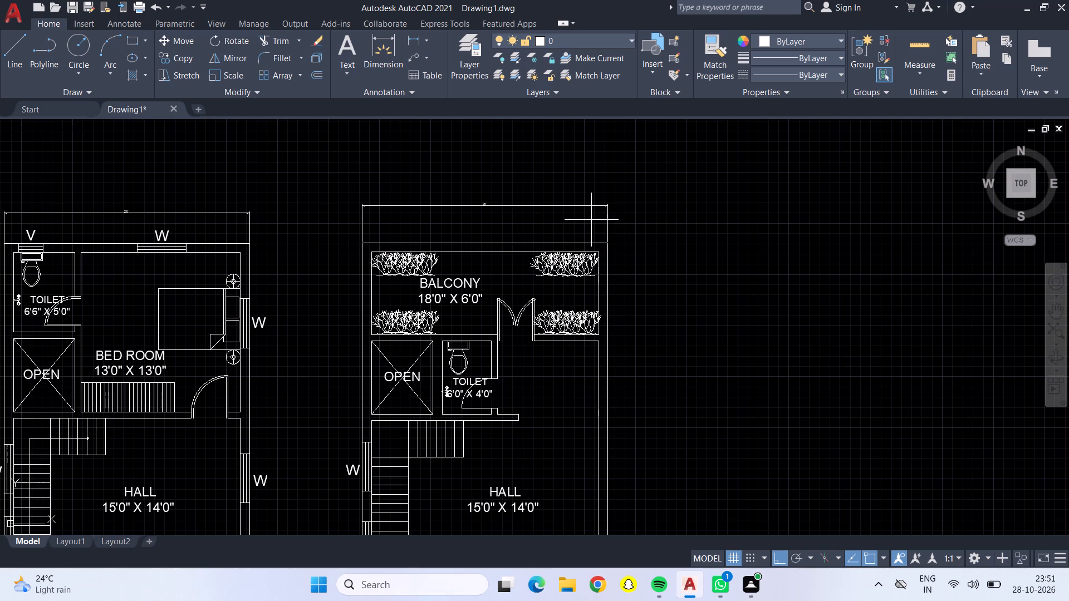
Add an overall length dimension between the third plan's right-hand outer corners, offset 3' outside the right wall.
{"action": "left_click", "coordinate": [607, 242]}
{"action": "scroll", "coordinate": [619, 302], "scroll_direction": "down", "scroll_amount": 1}
{"action": "middle_click_drag", "start_coordinate": [620, 303], "coordinate": [566, 209]}
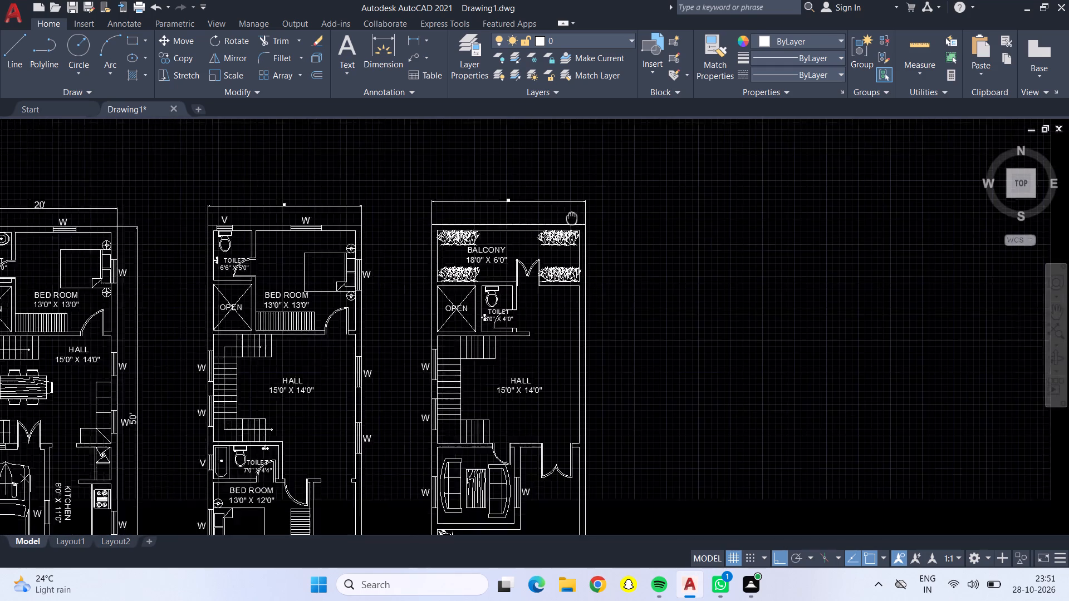
{"action": "middle_click_drag", "start_coordinate": [566, 209], "coordinate": [545, 158]}
{"action": "scroll", "coordinate": [534, 502], "scroll_direction": "up", "scroll_amount": 1}
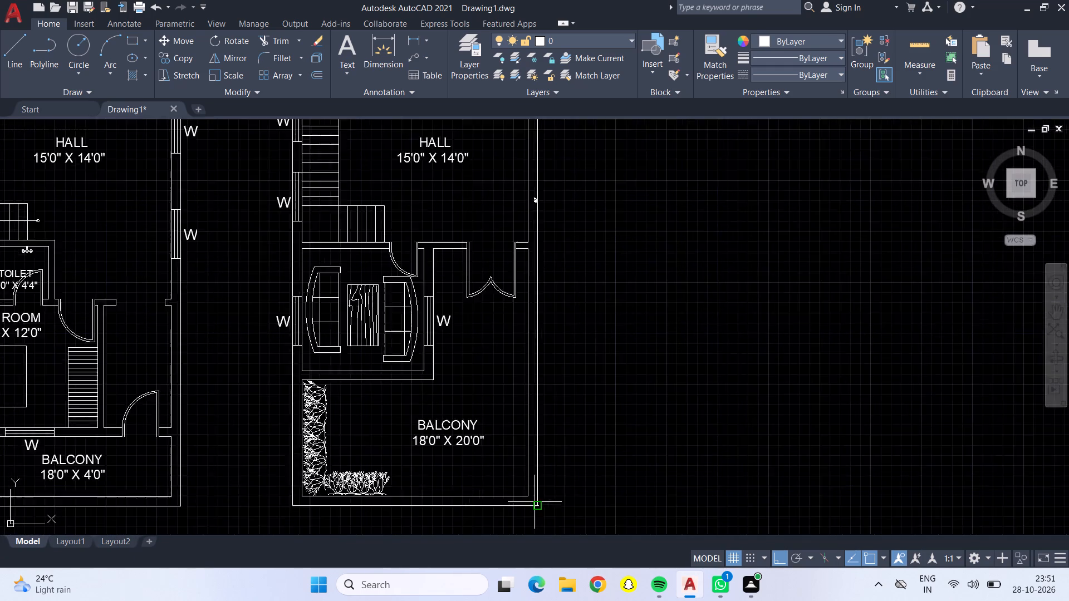
{"action": "scroll", "coordinate": [534, 502], "scroll_direction": "up", "scroll_amount": 2}
{"action": "middle_click_drag", "start_coordinate": [541, 473], "coordinate": [511, 364]}
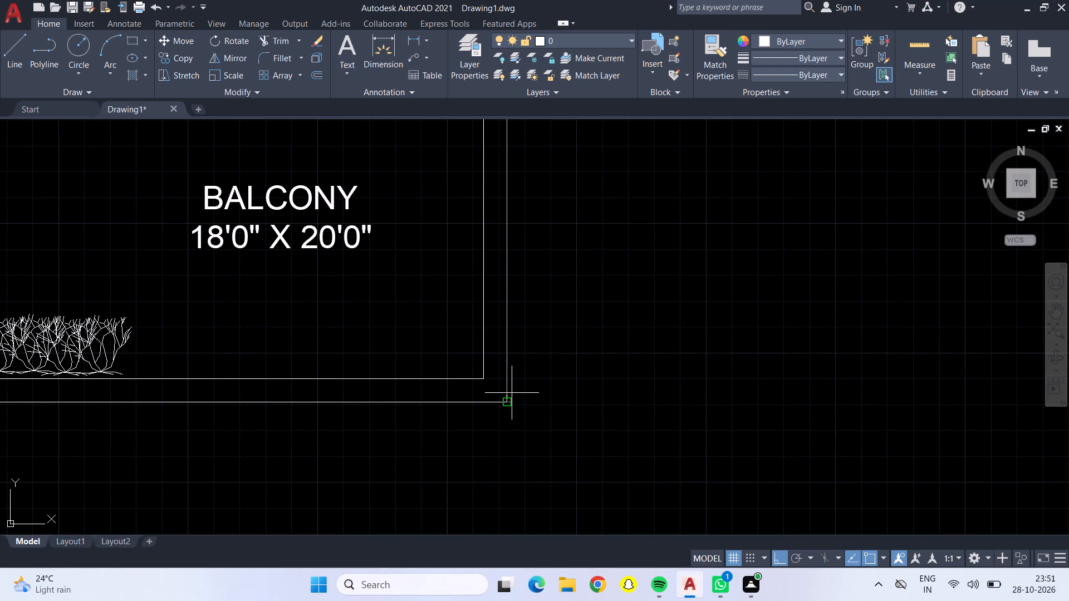
{"action": "left_click", "coordinate": [507, 400]}
{"action": "key", "text": "3"}
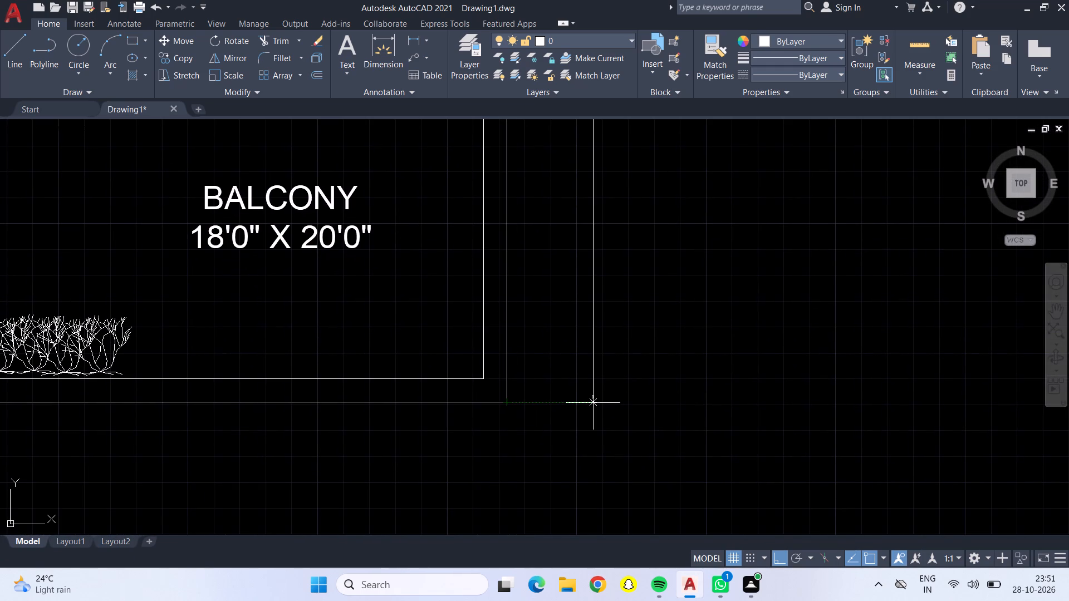
{"action": "key", "text": "apostrophe"}
{"action": "key", "text": "Return"}
Add an overall length dimension between the second plan's right-hand outer corners, offset 3' outside the right wall.
{"action": "scroll", "coordinate": [583, 379], "scroll_direction": "down", "scroll_amount": 3}
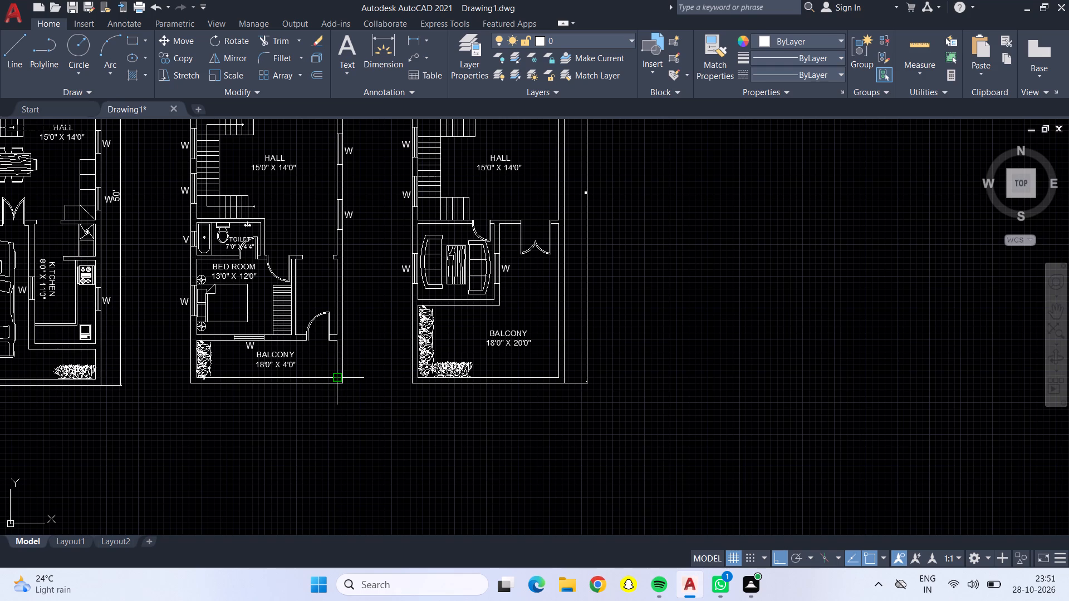
{"action": "scroll", "coordinate": [348, 386], "scroll_direction": "up", "scroll_amount": 2}
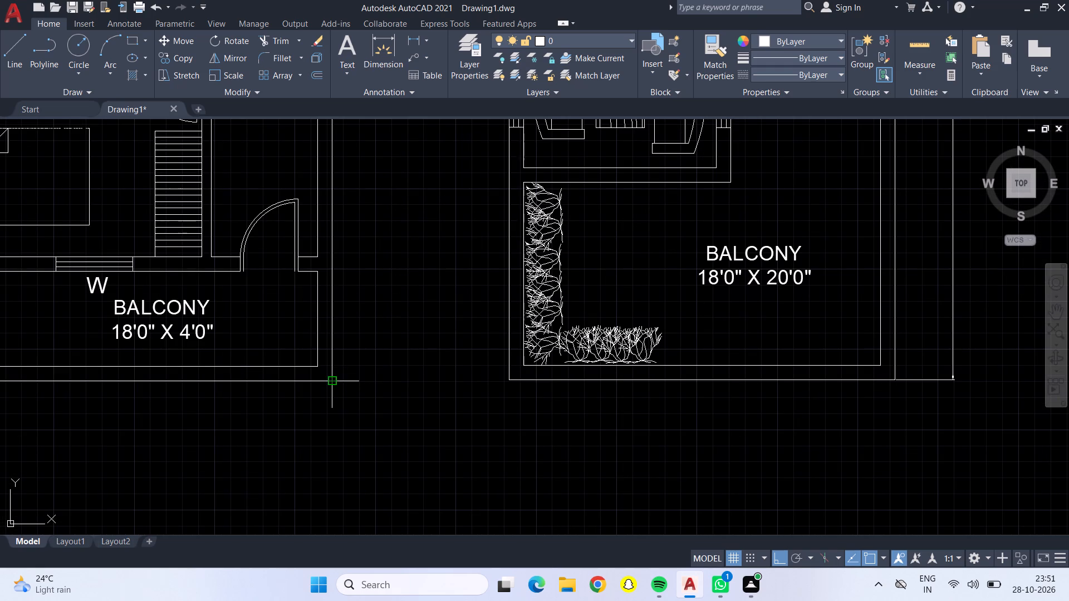
{"action": "left_click", "coordinate": [332, 380]}
{"action": "scroll", "coordinate": [331, 331], "scroll_direction": "down", "scroll_amount": 2}
{"action": "middle_click_drag", "start_coordinate": [345, 284], "coordinate": [385, 445]}
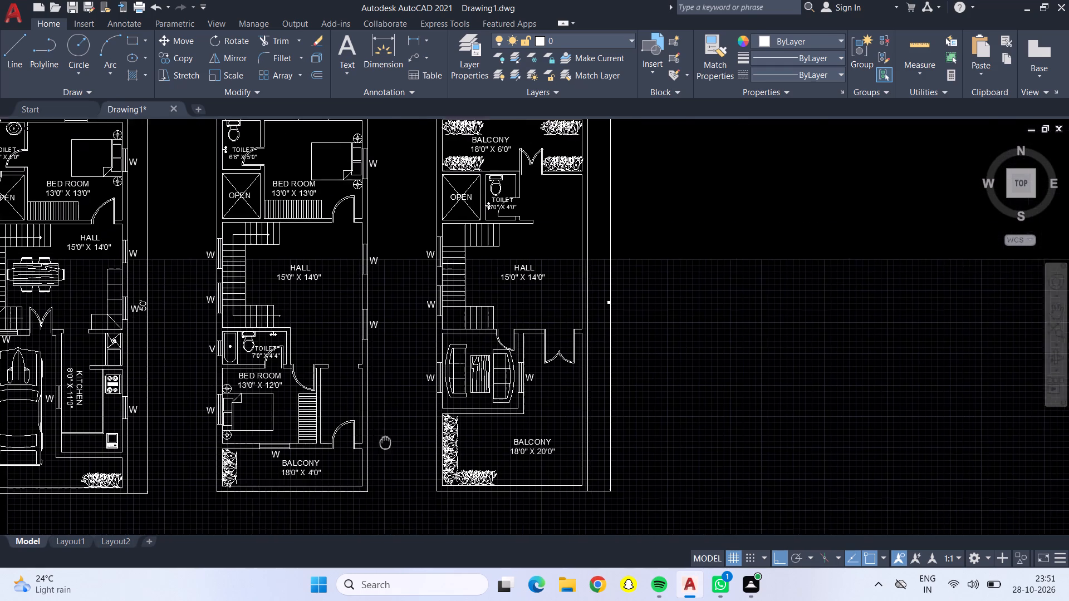
{"action": "middle_click_drag", "start_coordinate": [385, 445], "coordinate": [388, 455]}
{"action": "scroll", "coordinate": [382, 142], "scroll_direction": "up", "scroll_amount": 3}
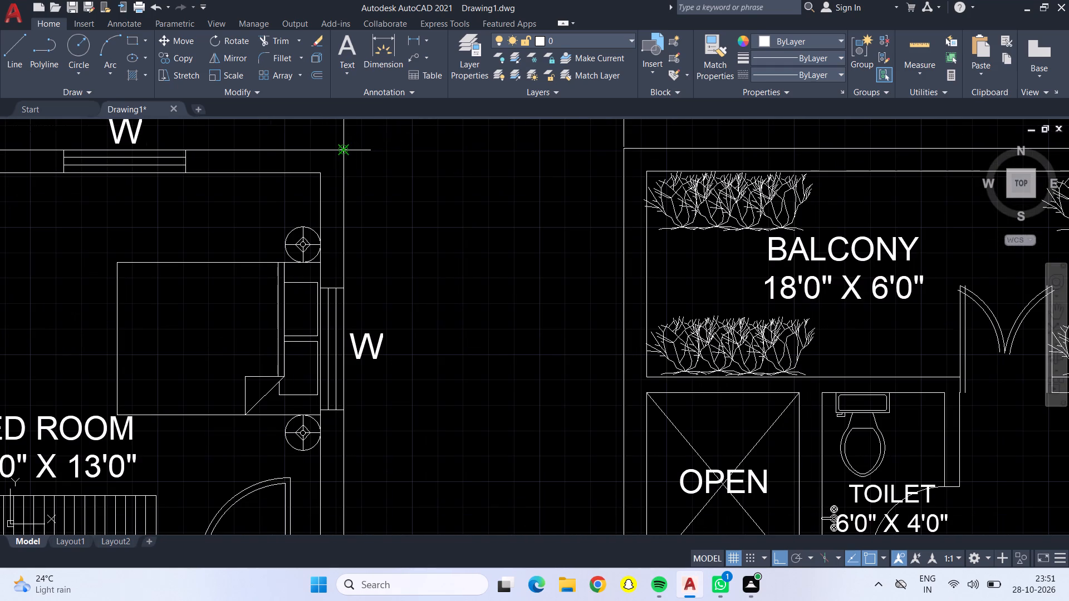
{"action": "left_click", "coordinate": [345, 151]}
{"action": "type", "text": "3'"}
{"action": "key", "text": "Return"}
{"action": "scroll", "coordinate": [450, 162], "scroll_direction": "down", "scroll_amount": 3}
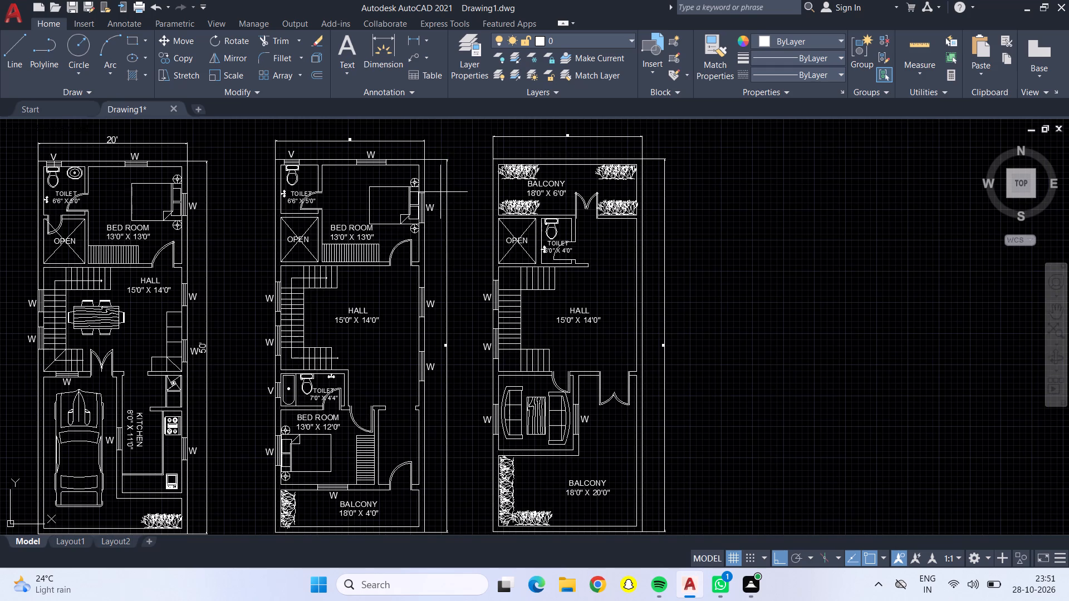
{"action": "key", "text": "Escape"}
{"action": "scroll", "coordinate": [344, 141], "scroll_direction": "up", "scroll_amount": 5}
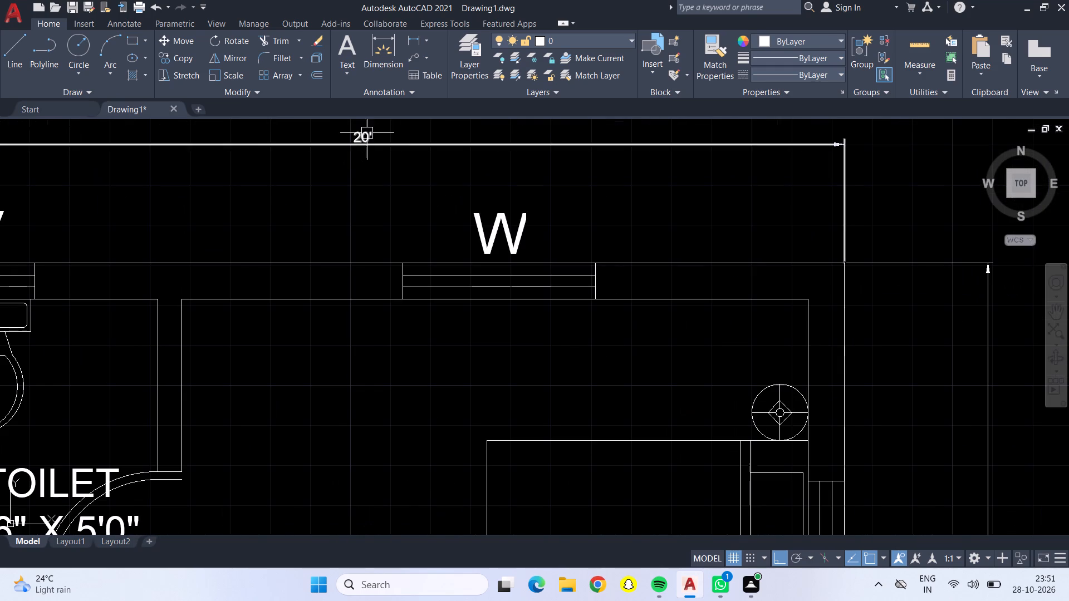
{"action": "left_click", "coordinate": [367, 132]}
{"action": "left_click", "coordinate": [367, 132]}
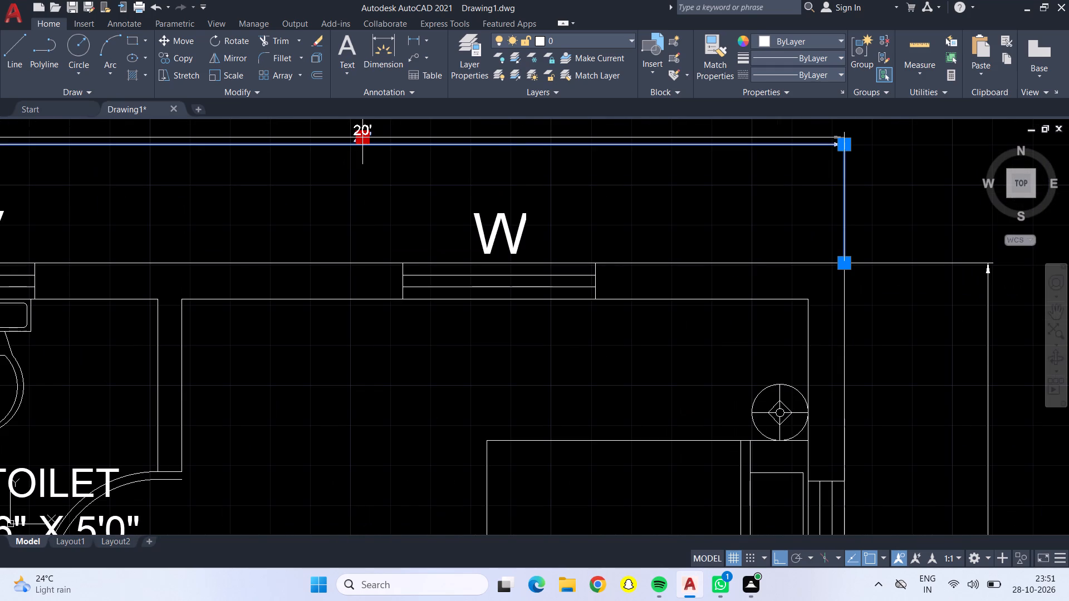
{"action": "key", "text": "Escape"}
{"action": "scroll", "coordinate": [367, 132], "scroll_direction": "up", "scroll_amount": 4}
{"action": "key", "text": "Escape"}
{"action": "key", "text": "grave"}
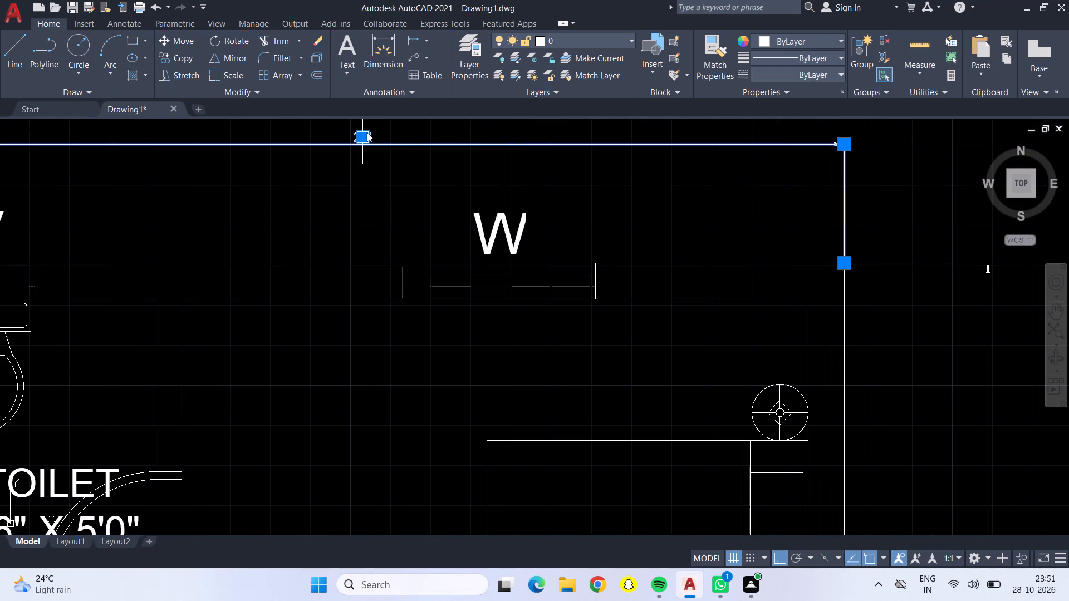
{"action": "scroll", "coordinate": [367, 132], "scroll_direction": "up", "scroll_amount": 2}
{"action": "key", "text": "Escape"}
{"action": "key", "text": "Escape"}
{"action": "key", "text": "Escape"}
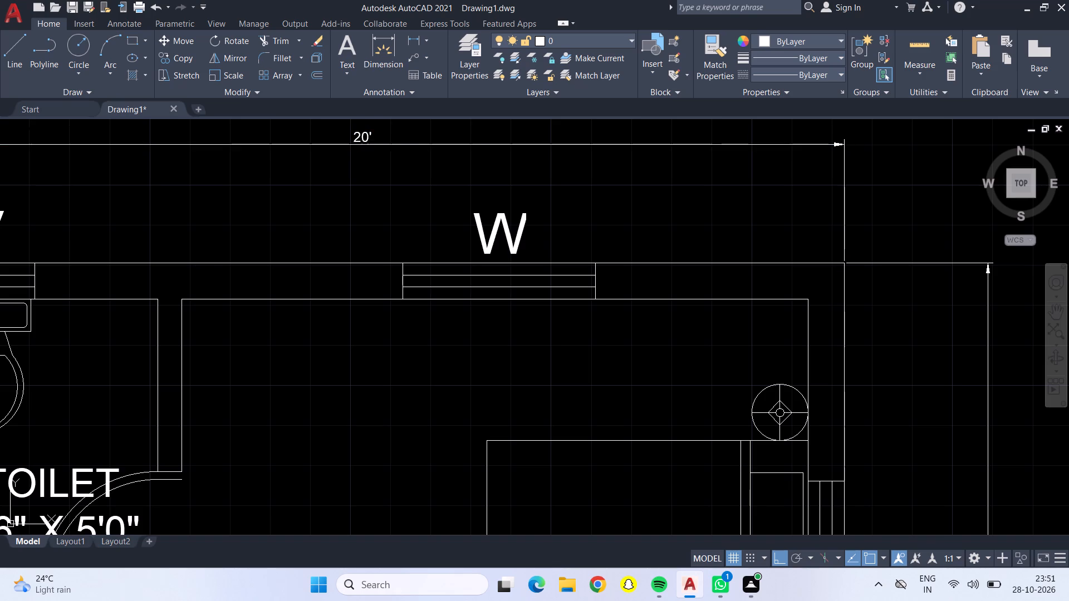
Re-enter the second plan's overall width dimension text as 20' with a text height of 10".
{"action": "scroll", "coordinate": [355, 140], "scroll_direction": "up", "scroll_amount": 1}
{"action": "scroll", "coordinate": [355, 140], "scroll_direction": "down", "scroll_amount": 1}
{"action": "scroll", "coordinate": [355, 140], "scroll_direction": "up", "scroll_amount": 2}
{"action": "double_click", "coordinate": [355, 139]}
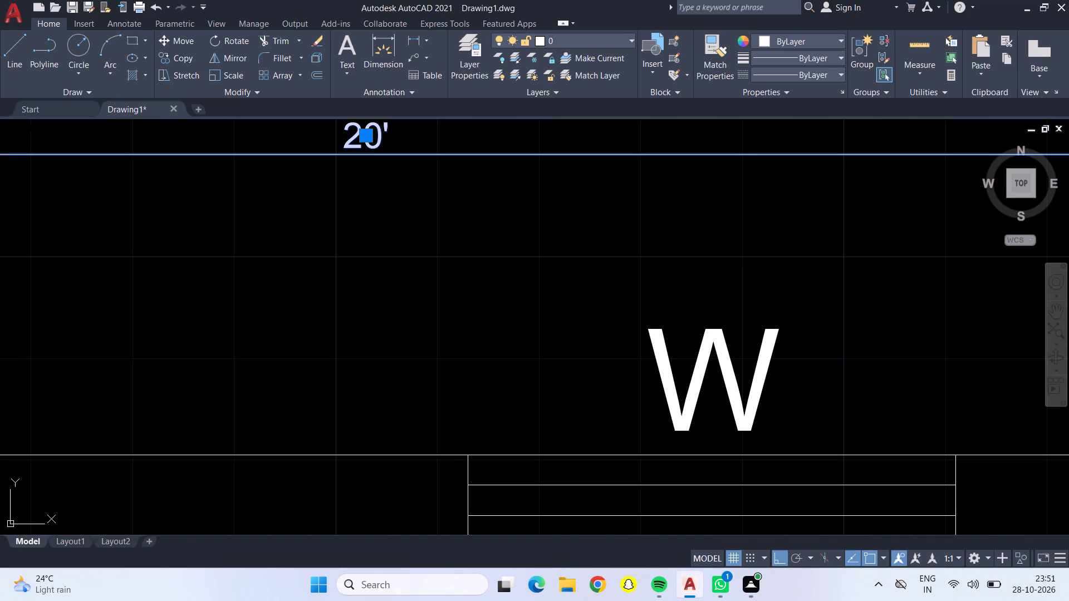
{"action": "middle_click_drag", "start_coordinate": [355, 139], "coordinate": [380, 249]}
{"action": "scroll", "coordinate": [381, 251], "scroll_direction": "up", "scroll_amount": 4}
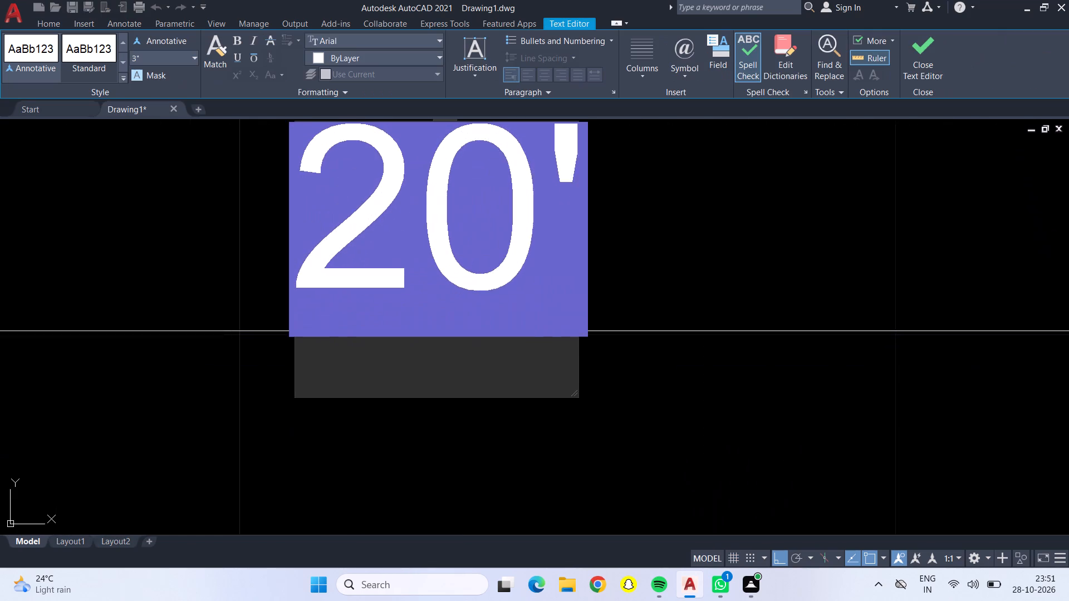
{"action": "scroll", "coordinate": [442, 251], "scroll_direction": "down", "scroll_amount": 2}
{"action": "left_click", "coordinate": [472, 253]}
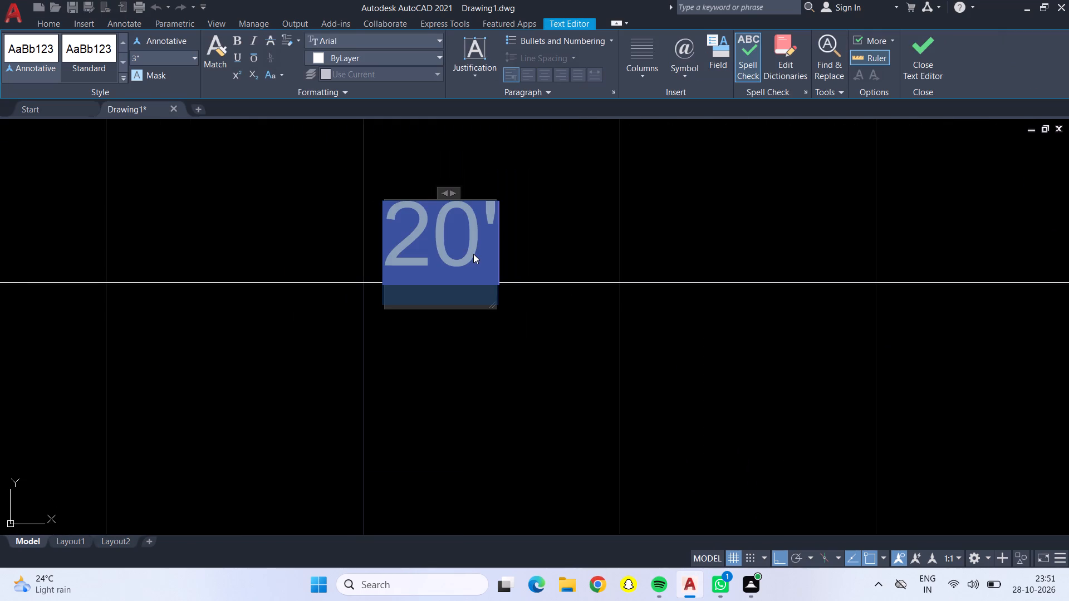
{"action": "key", "text": "Delete"}
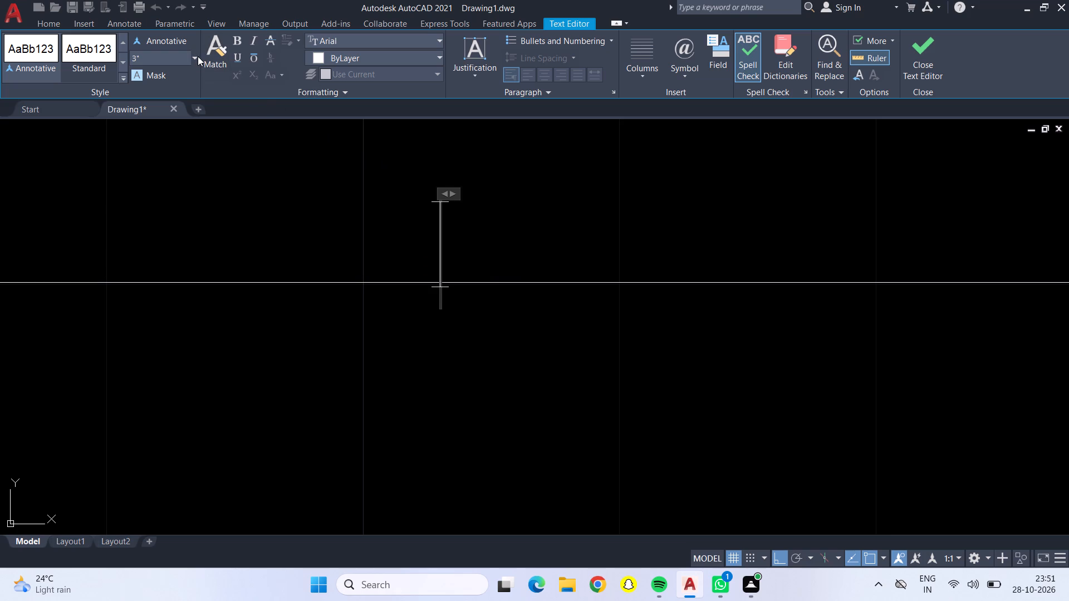
{"action": "left_click", "coordinate": [198, 55]}
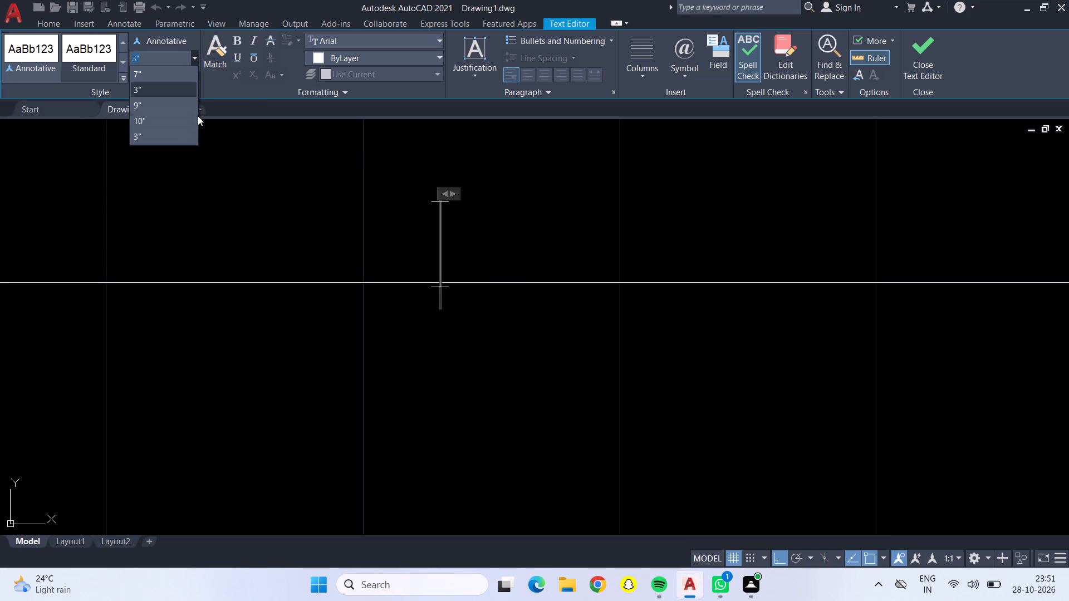
{"action": "left_click", "coordinate": [189, 117]}
{"action": "type", "text": "20'"}
{"action": "left_click", "coordinate": [196, 222]}
Re-enter the second plan's overall length dimension text as 50' with a text height of 10".
{"action": "scroll", "coordinate": [413, 284], "scroll_direction": "down", "scroll_amount": 1}
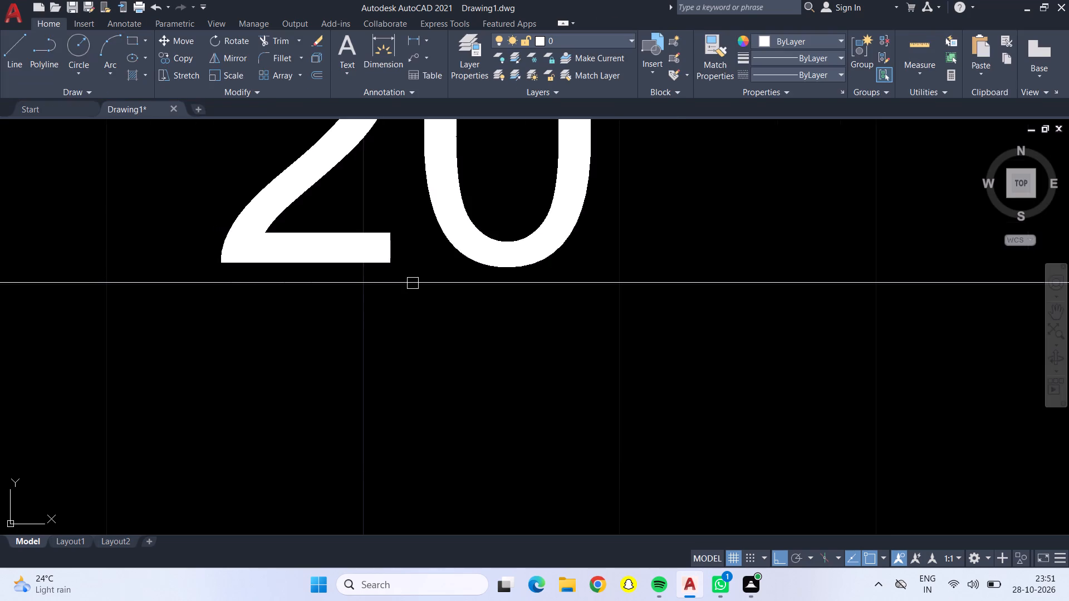
{"action": "scroll", "coordinate": [413, 284], "scroll_direction": "down", "scroll_amount": 4}
{"action": "scroll", "coordinate": [769, 212], "scroll_direction": "down", "scroll_amount": 2}
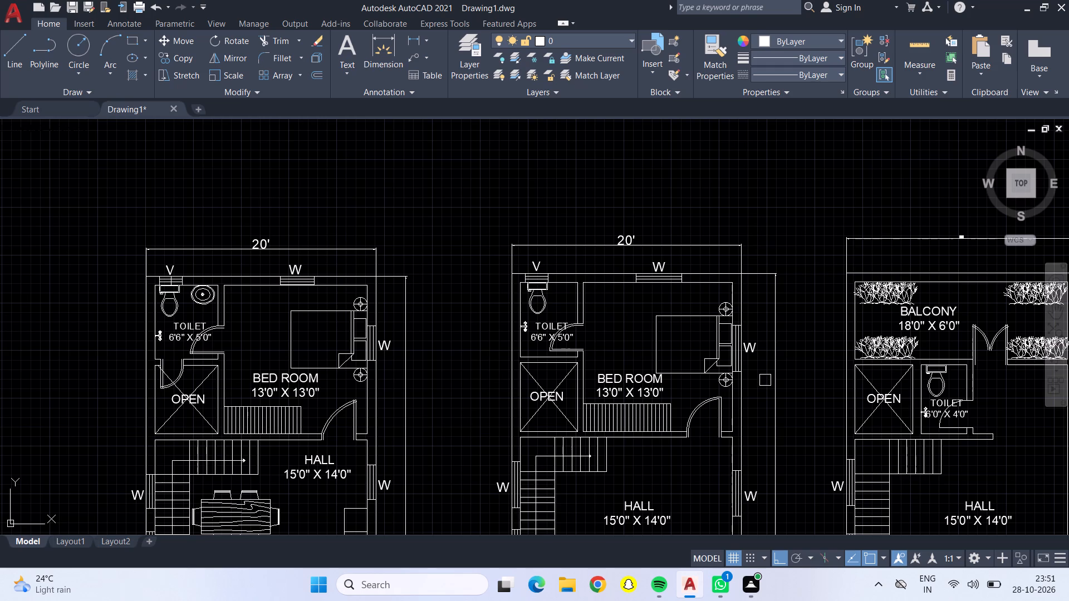
{"action": "middle_click_drag", "start_coordinate": [761, 381], "coordinate": [581, 95]}
{"action": "scroll", "coordinate": [591, 270], "scroll_direction": "up", "scroll_amount": 6}
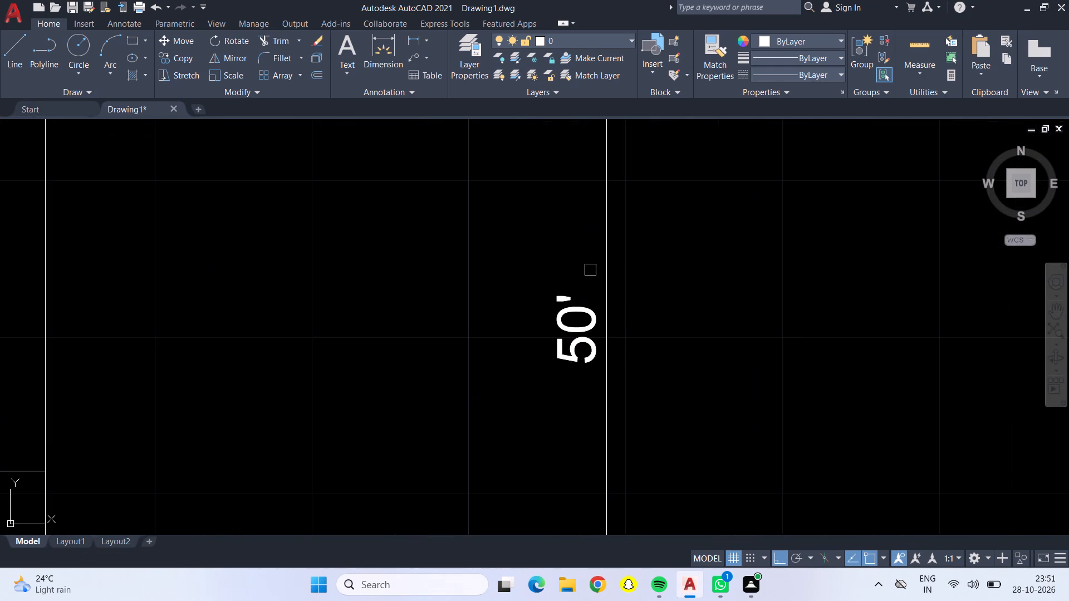
{"action": "scroll", "coordinate": [565, 327], "scroll_direction": "up", "scroll_amount": 1}
{"action": "double_click", "coordinate": [562, 318]}
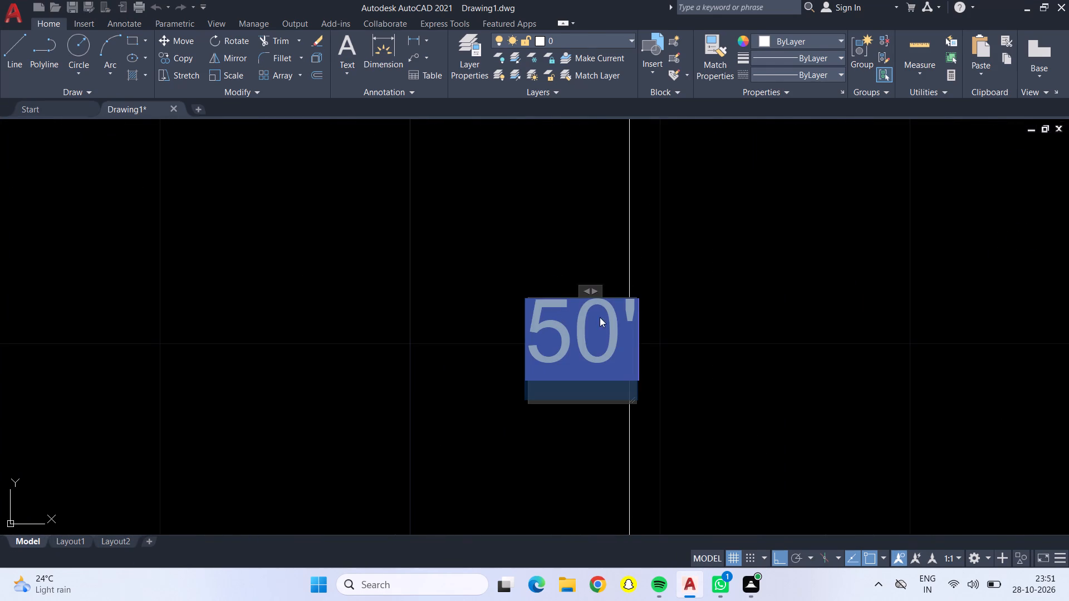
{"action": "key", "text": "Delete"}
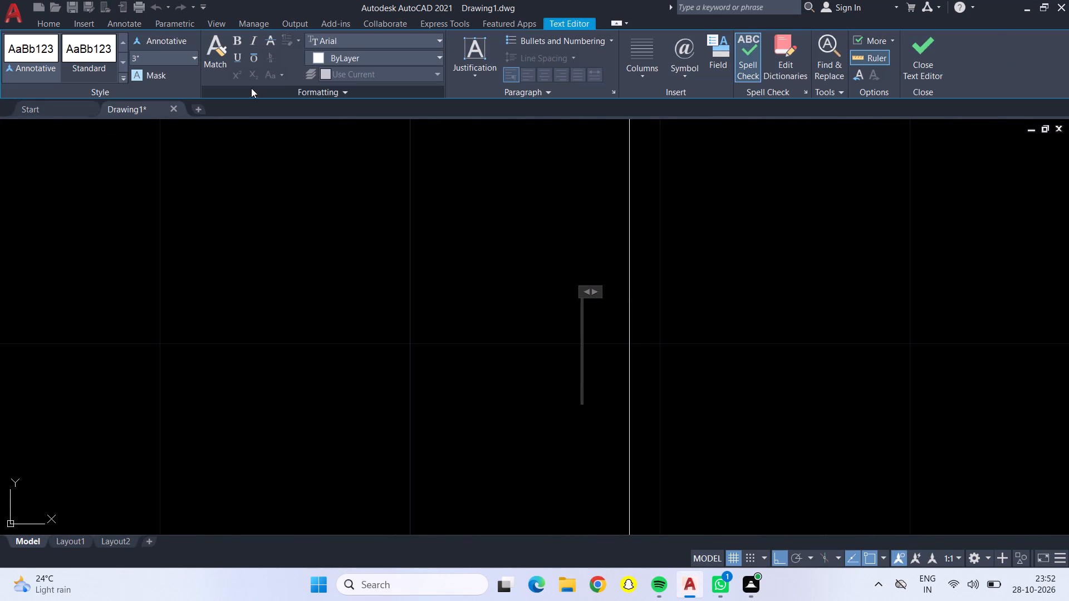
{"action": "left_click", "coordinate": [195, 52]}
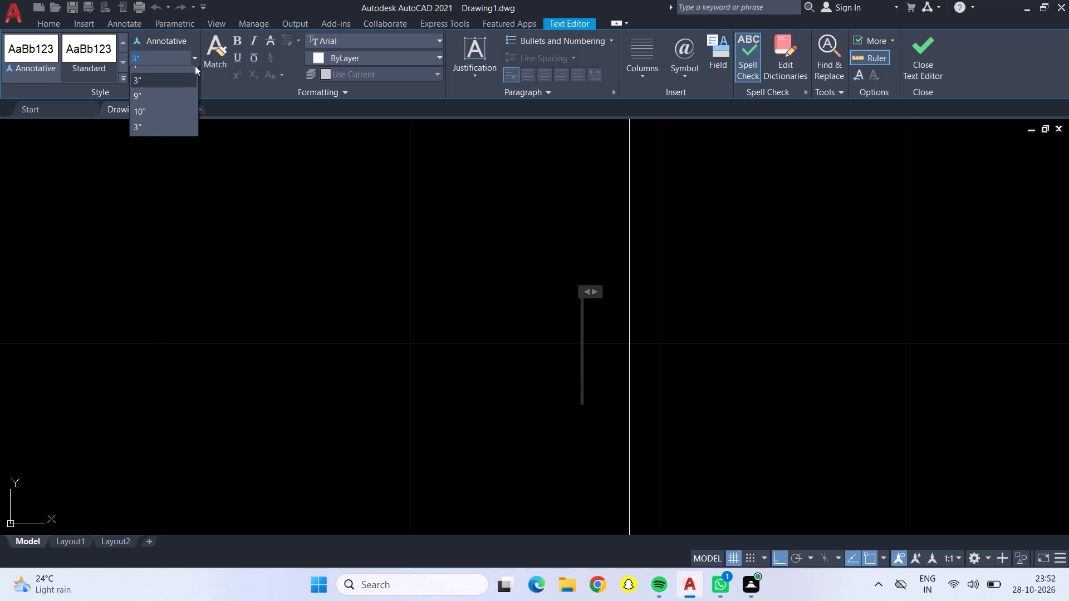
{"action": "left_click", "coordinate": [195, 119]}
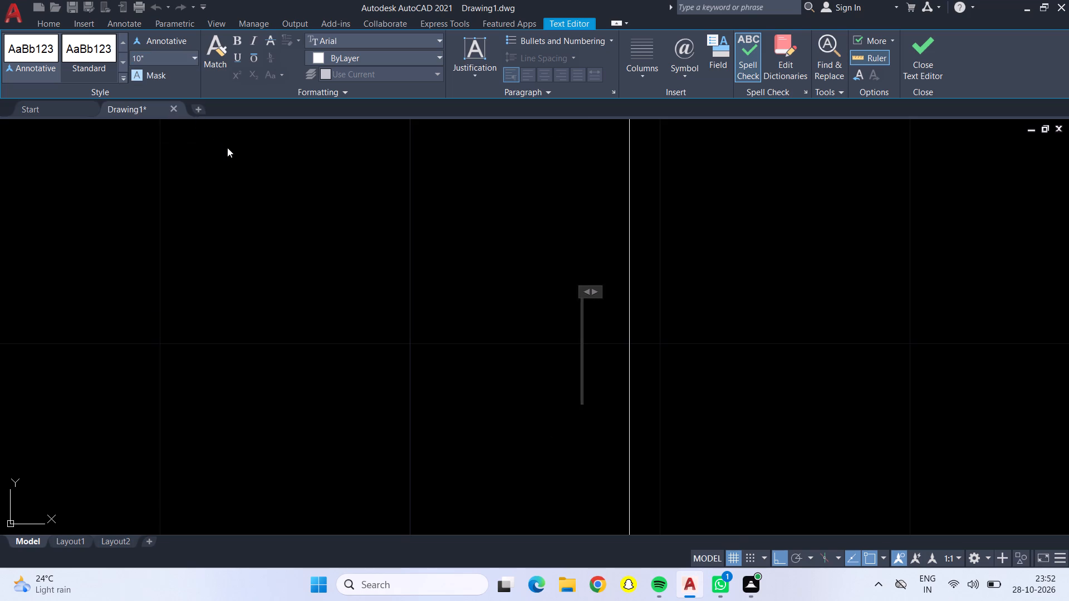
{"action": "key", "text": "5"}
{"action": "key", "text": "0"}
{"action": "key", "text": "apostrophe"}
{"action": "left_click", "coordinate": [226, 150]}
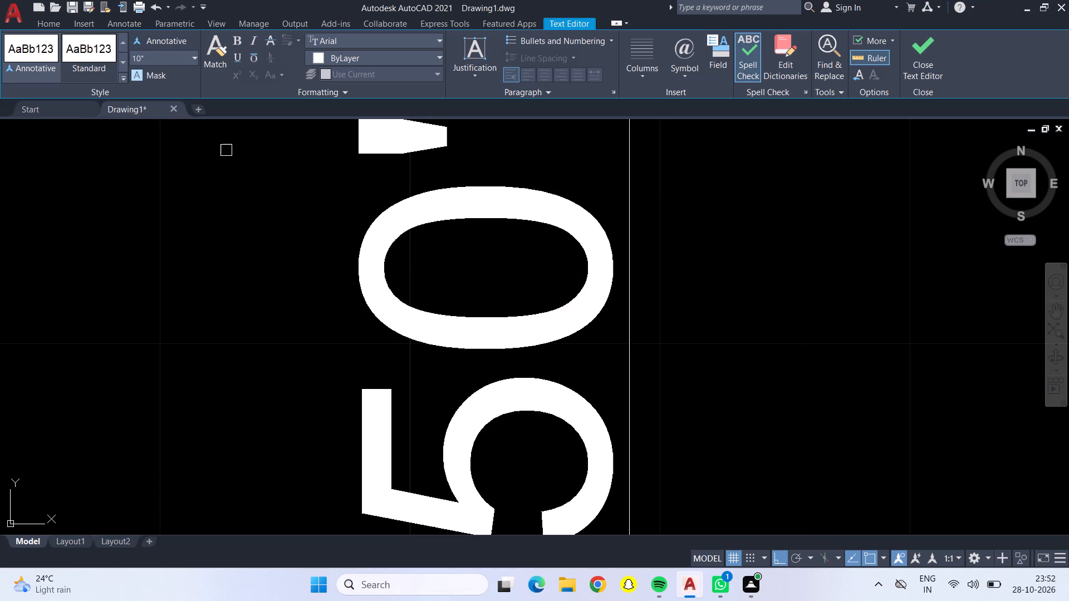
Re-enter the third plan's overall length dimension text as 50' with a text height of 10".
{"action": "scroll", "coordinate": [228, 150], "scroll_direction": "down", "scroll_amount": 8}
{"action": "scroll", "coordinate": [342, 208], "scroll_direction": "down", "scroll_amount": 5}
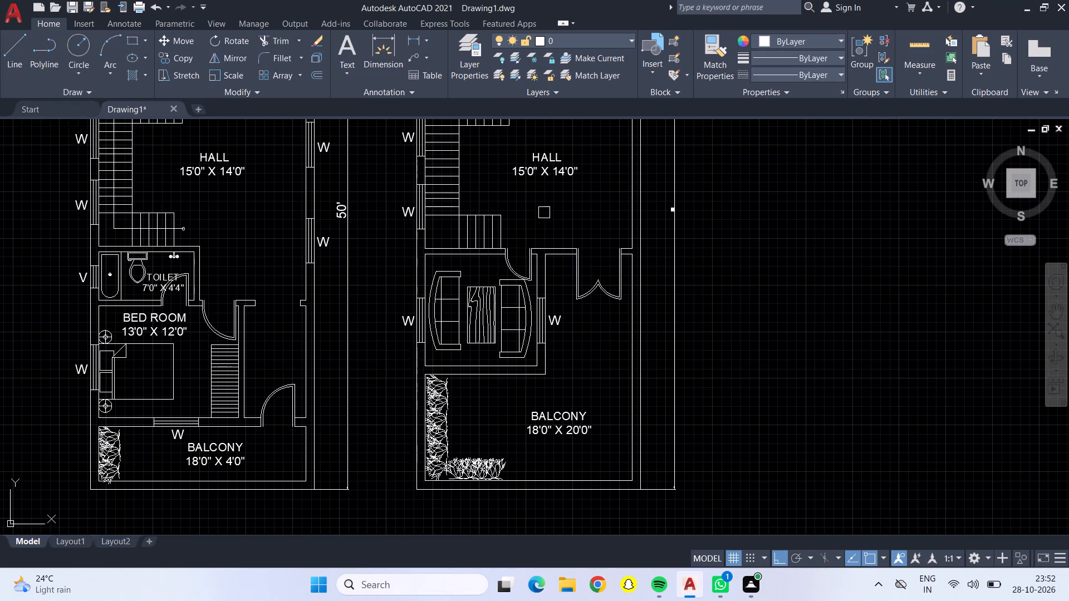
{"action": "middle_click_drag", "start_coordinate": [551, 210], "coordinate": [244, 205]}
{"action": "scroll", "coordinate": [351, 199], "scroll_direction": "up", "scroll_amount": 2}
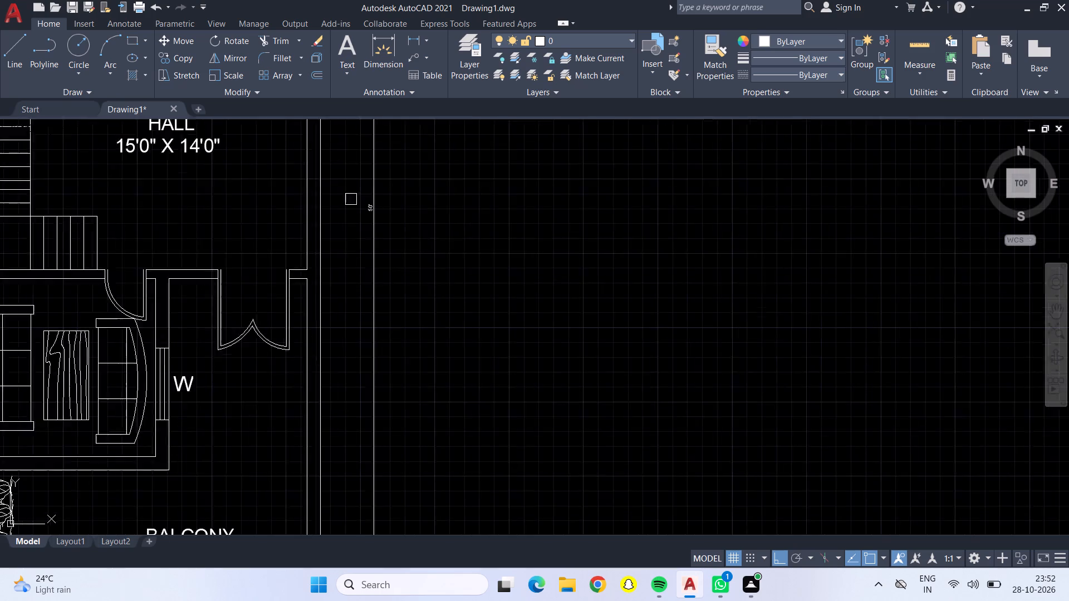
{"action": "scroll", "coordinate": [349, 200], "scroll_direction": "up", "scroll_amount": 3}
{"action": "scroll", "coordinate": [467, 230], "scroll_direction": "up", "scroll_amount": 4}
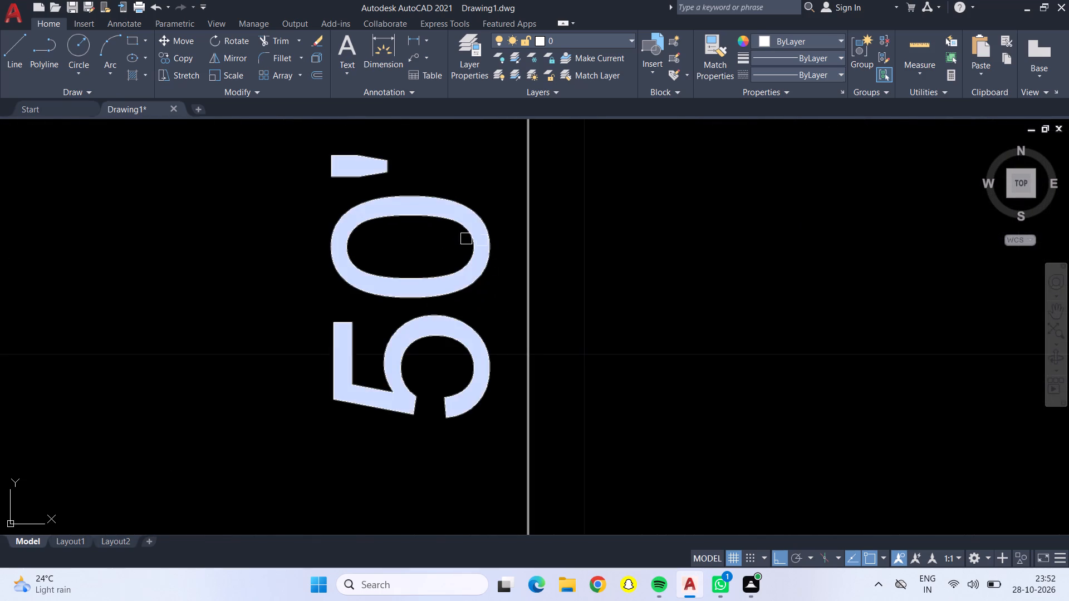
{"action": "left_click", "coordinate": [462, 238]}
{"action": "double_click", "coordinate": [486, 237]}
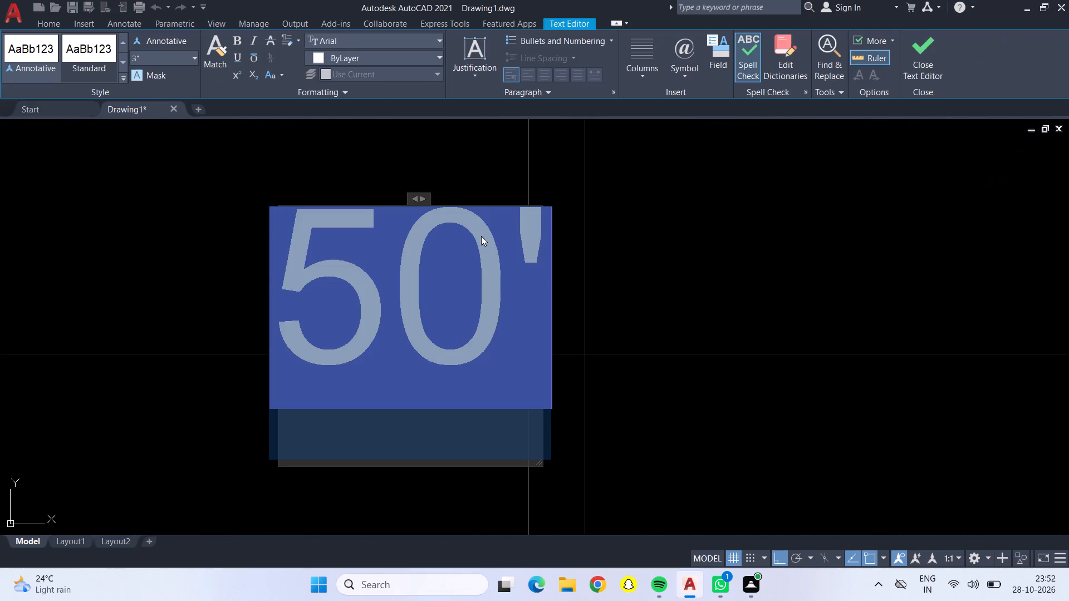
{"action": "key", "text": "Delete"}
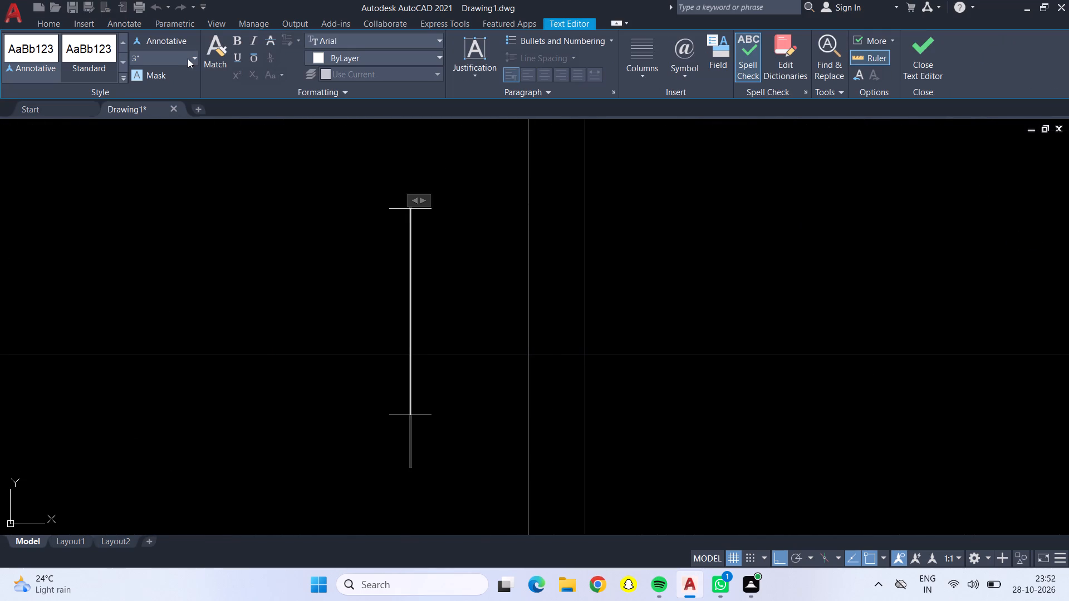
{"action": "left_click", "coordinate": [193, 59]}
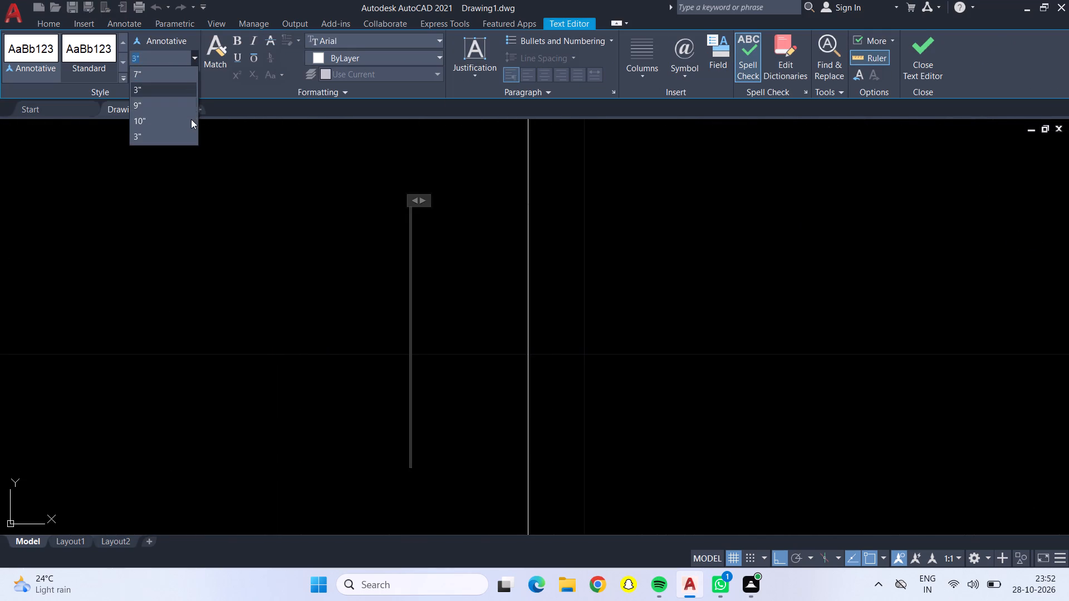
{"action": "left_click", "coordinate": [191, 119]}
{"action": "type", "text": "50'"}
{"action": "scroll", "coordinate": [222, 137], "scroll_direction": "down", "scroll_amount": 5}
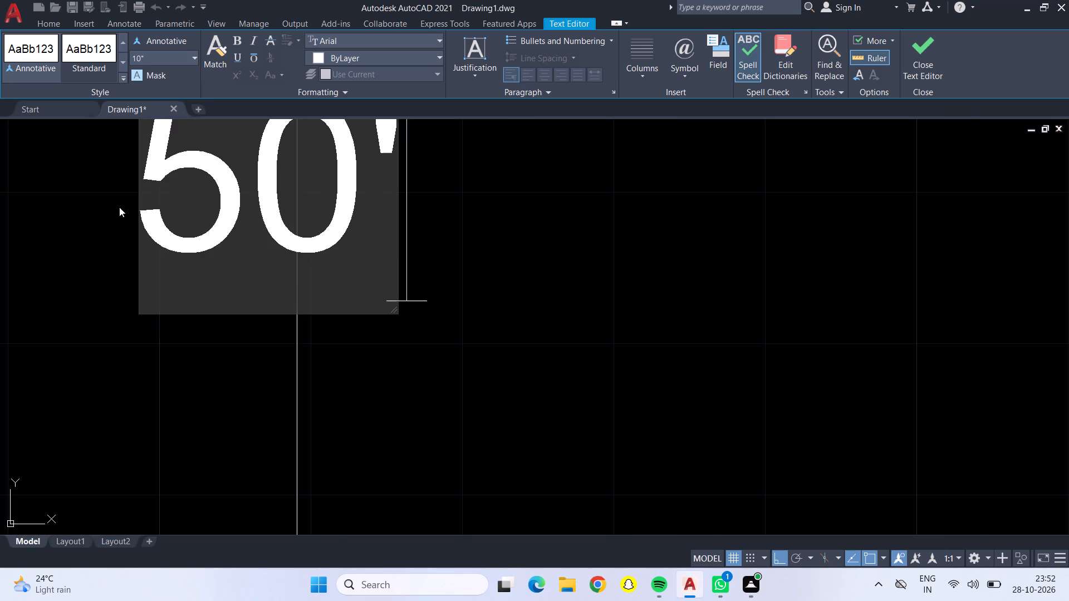
{"action": "left_click", "coordinate": [119, 207]}
Re-enter the third plan's overall width dimension text as 20' with a text height of 10".
{"action": "scroll", "coordinate": [126, 207], "scroll_direction": "down", "scroll_amount": 3}
{"action": "scroll", "coordinate": [126, 207], "scroll_direction": "up", "scroll_amount": 1}
{"action": "scroll", "coordinate": [127, 207], "scroll_direction": "down", "scroll_amount": 1}
{"action": "scroll", "coordinate": [179, 206], "scroll_direction": "down", "scroll_amount": 4}
{"action": "middle_click_drag", "start_coordinate": [246, 191], "coordinate": [254, 191]}
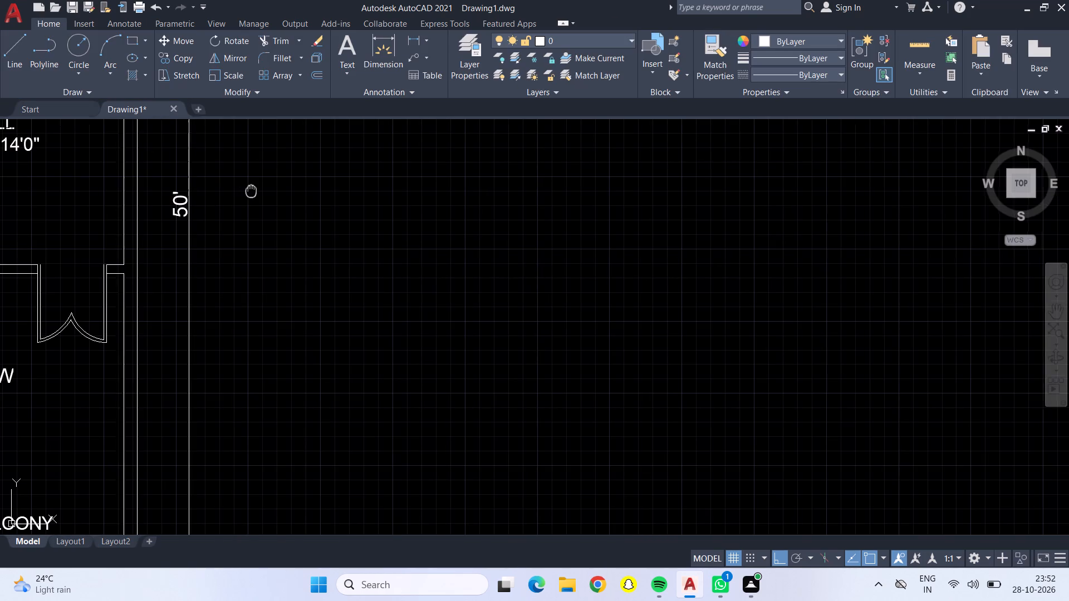
{"action": "middle_click_drag", "start_coordinate": [254, 191], "coordinate": [331, 260]}
{"action": "scroll", "coordinate": [48, 181], "scroll_direction": "down", "scroll_amount": 1}
{"action": "middle_click_drag", "start_coordinate": [90, 159], "coordinate": [283, 408]}
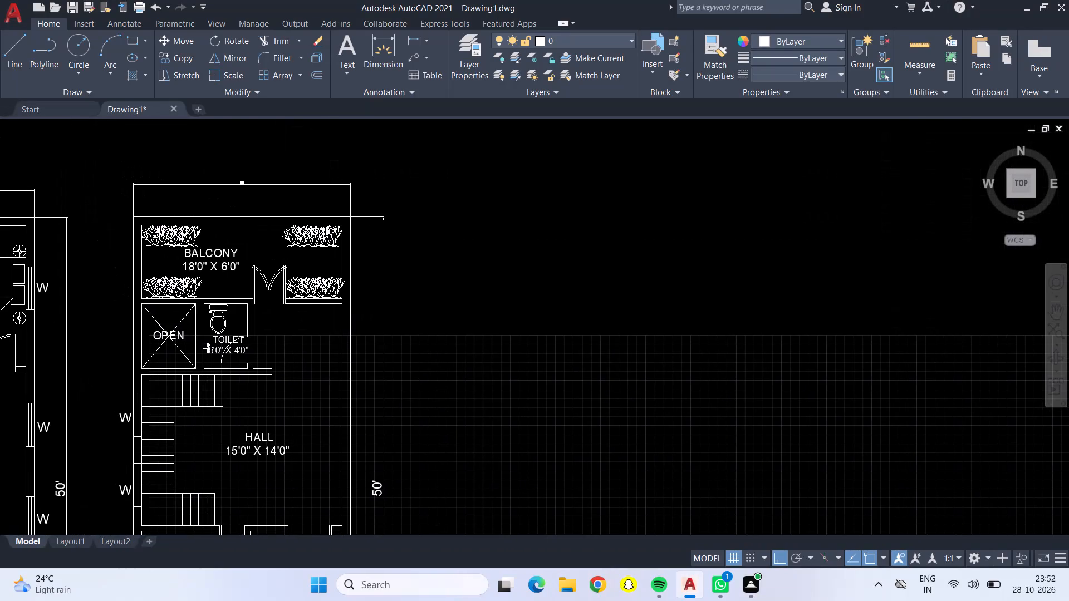
{"action": "scroll", "coordinate": [238, 172], "scroll_direction": "up", "scroll_amount": 5}
{"action": "scroll", "coordinate": [248, 302], "scroll_direction": "up", "scroll_amount": 2}
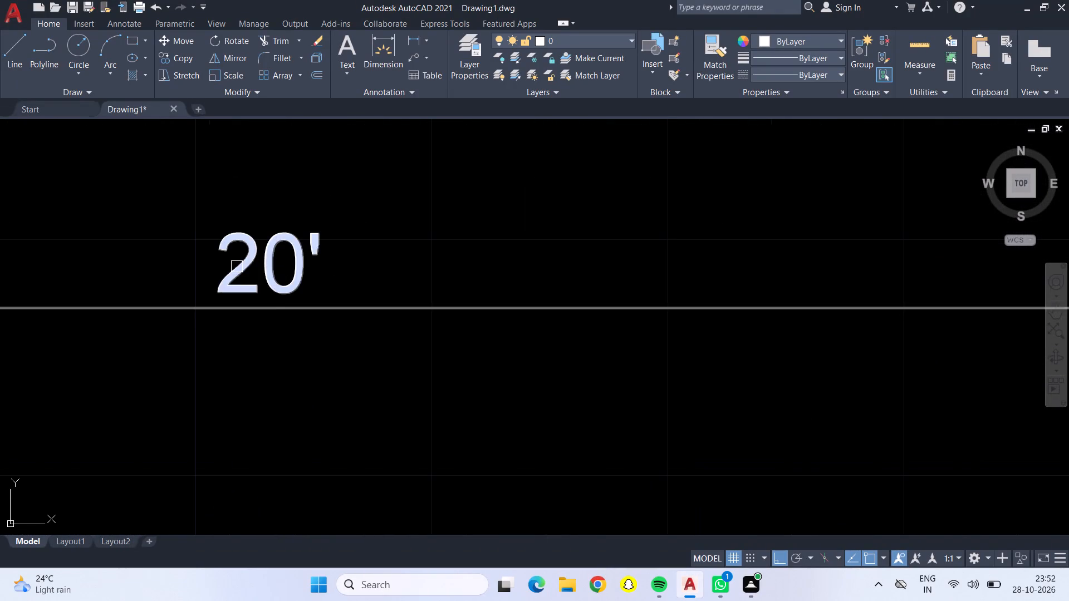
{"action": "double_click", "coordinate": [241, 262]}
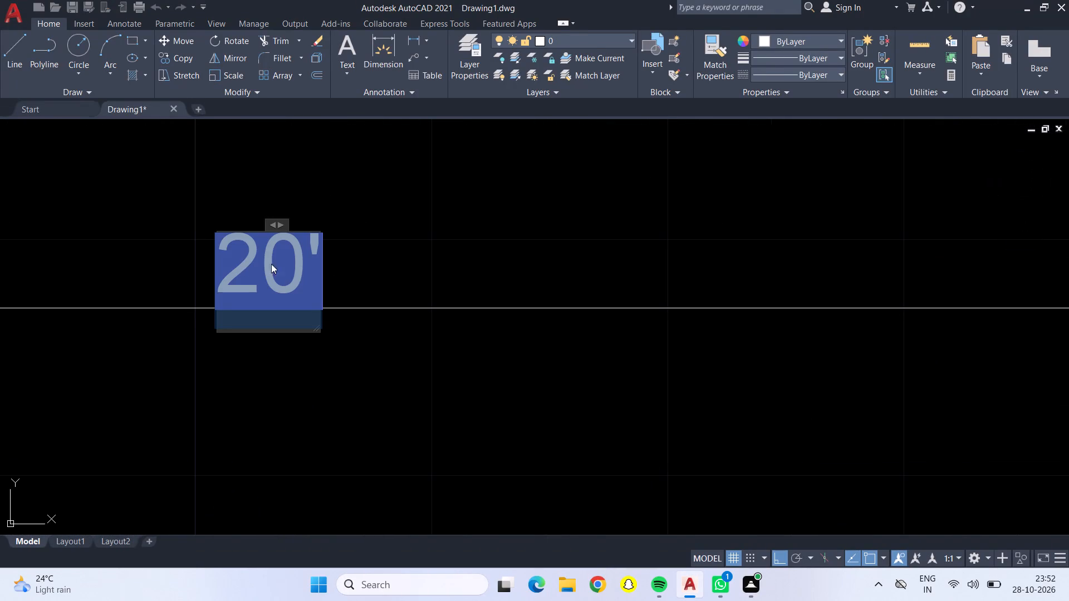
{"action": "key", "text": "Delete"}
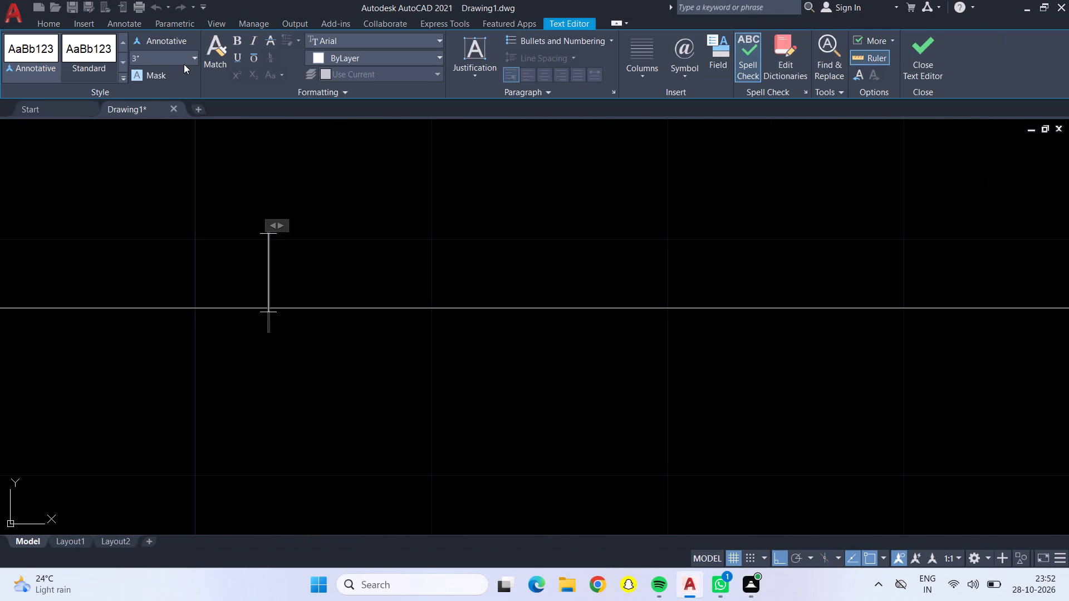
{"action": "left_click", "coordinate": [192, 62]}
{"action": "left_click", "coordinate": [193, 126]}
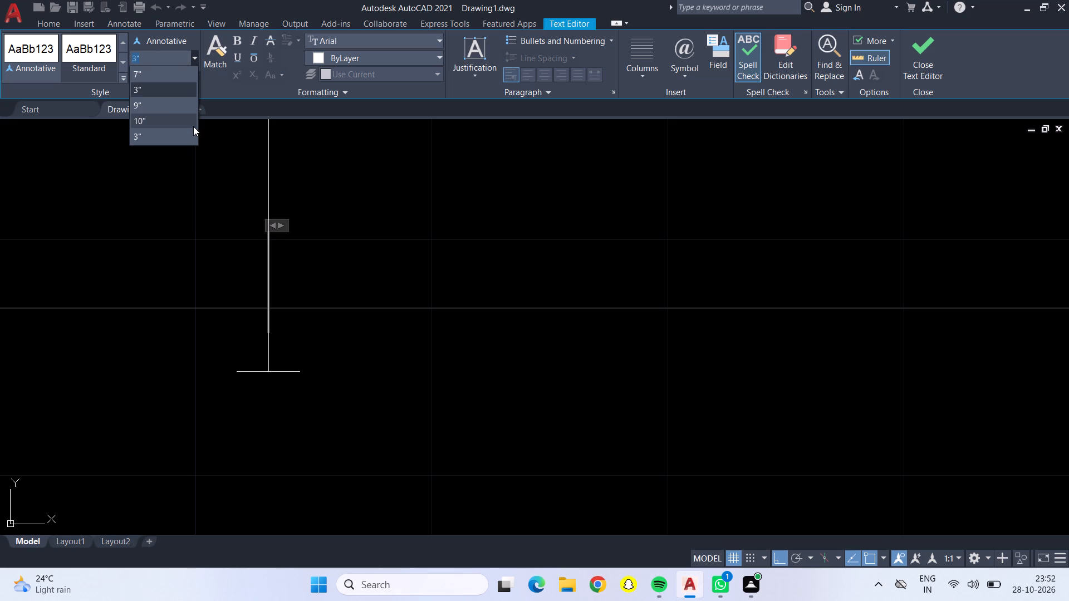
{"action": "type", "text": "20'"}
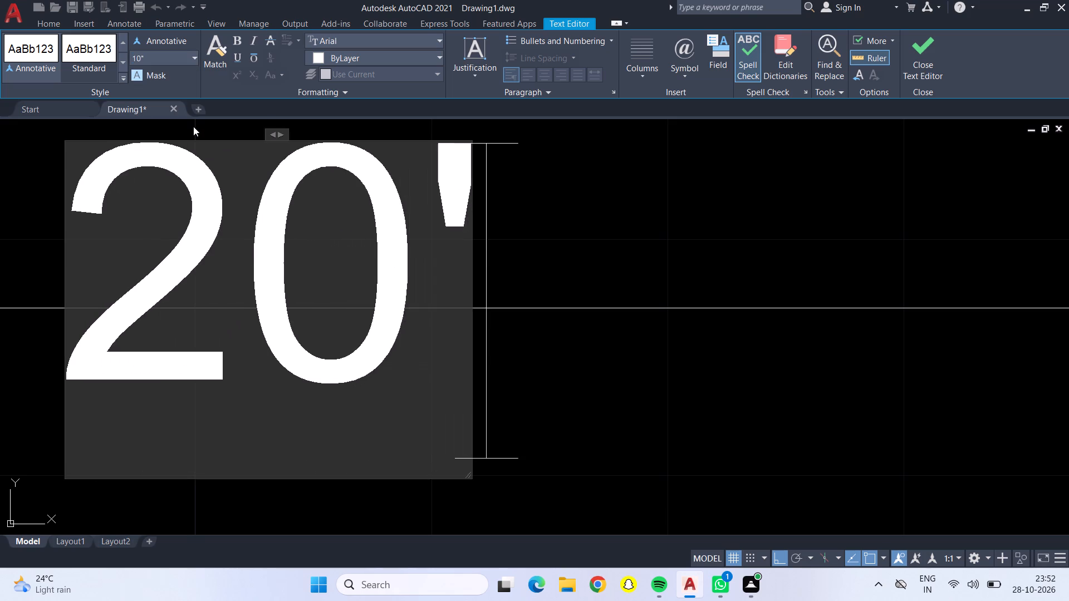
{"action": "left_click", "coordinate": [512, 156]}
{"action": "scroll", "coordinate": [512, 156], "scroll_direction": "down", "scroll_amount": 9}
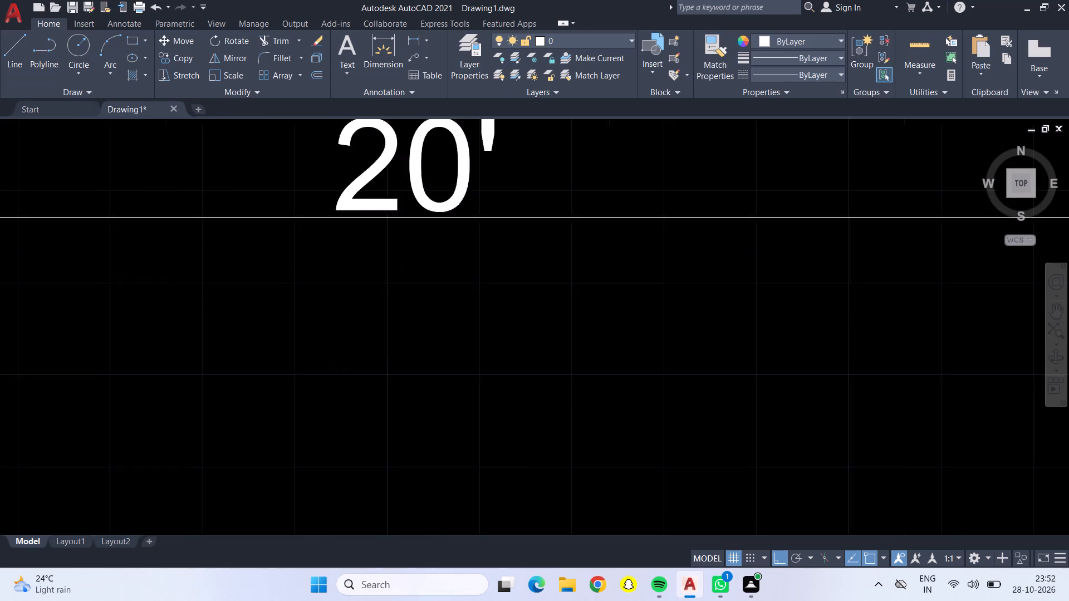
{"action": "scroll", "coordinate": [479, 180], "scroll_direction": "down", "scroll_amount": 3}
{"action": "scroll", "coordinate": [420, 214], "scroll_direction": "down", "scroll_amount": 1}
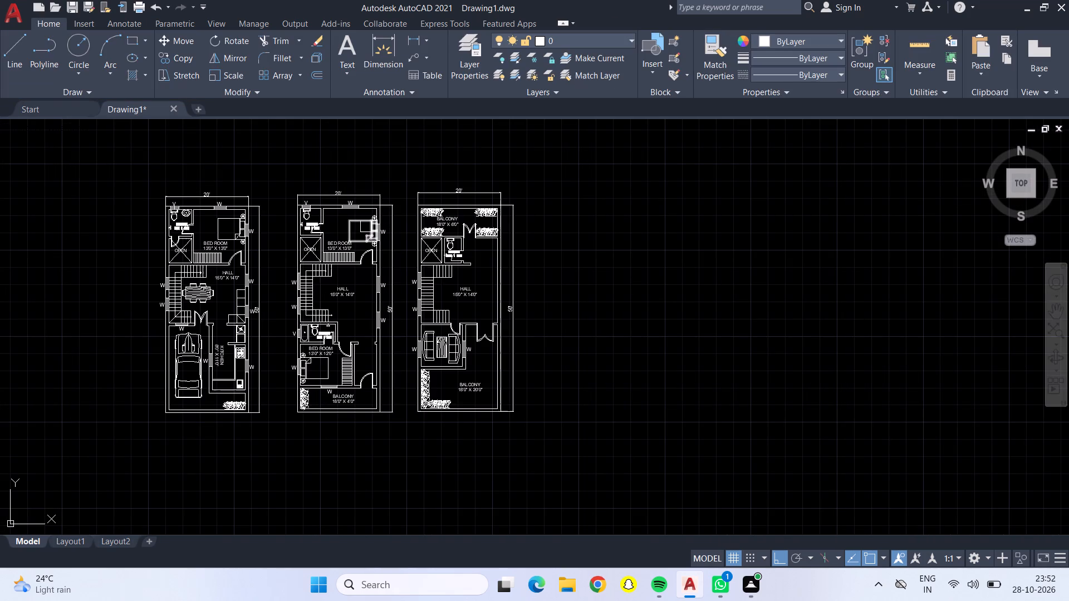
{"action": "key", "text": "Escape"}
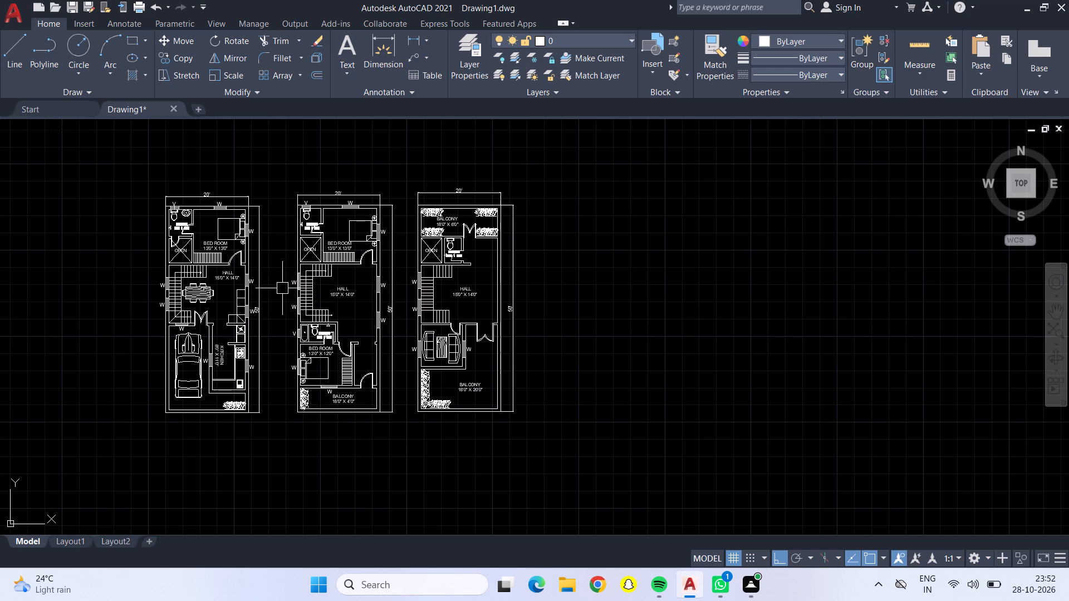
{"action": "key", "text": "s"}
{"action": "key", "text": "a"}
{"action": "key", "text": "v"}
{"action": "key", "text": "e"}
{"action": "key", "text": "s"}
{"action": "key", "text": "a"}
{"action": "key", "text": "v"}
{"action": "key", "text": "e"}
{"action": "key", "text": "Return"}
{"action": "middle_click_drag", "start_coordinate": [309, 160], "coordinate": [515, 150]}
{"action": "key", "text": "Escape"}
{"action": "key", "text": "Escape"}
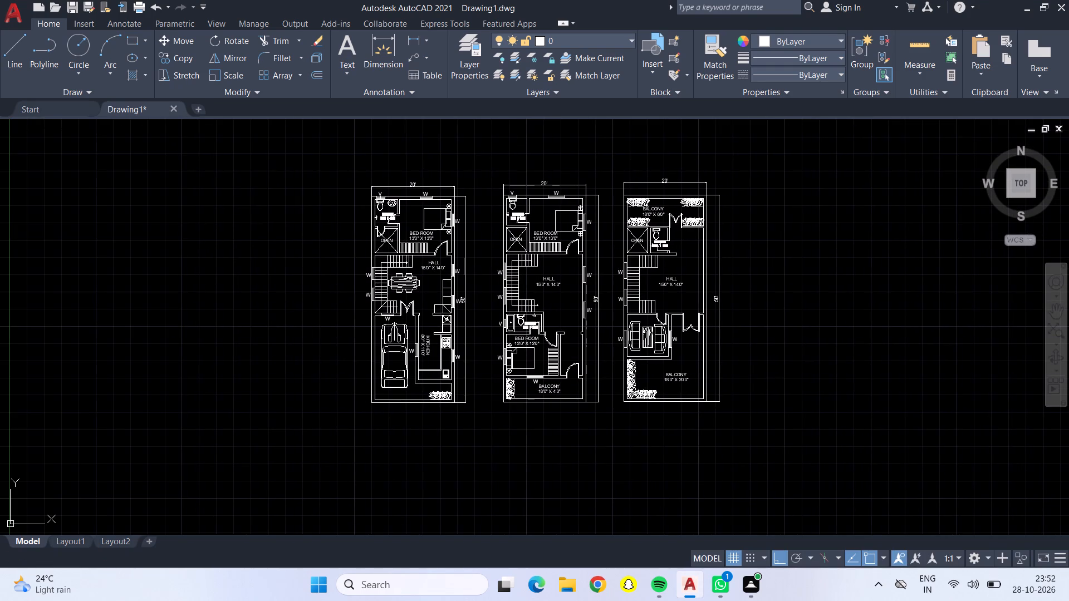
Save the drawing in the Documents folder as "farhan 2", replacing the existing file of that name.
{"action": "type", "text": "save"}
{"action": "key", "text": "Return"}
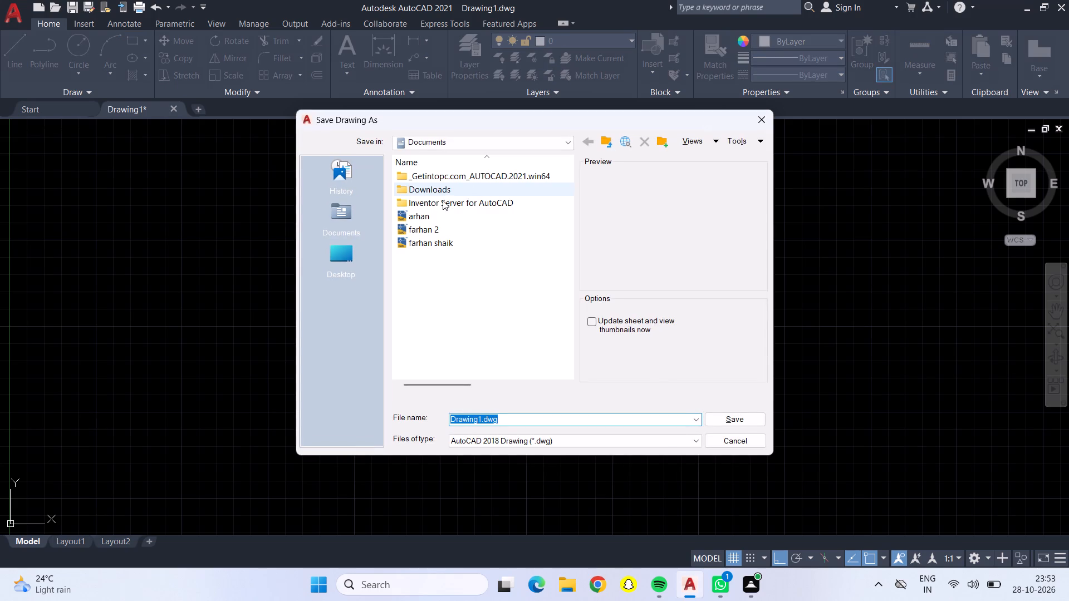
{"action": "left_click", "coordinate": [442, 229]}
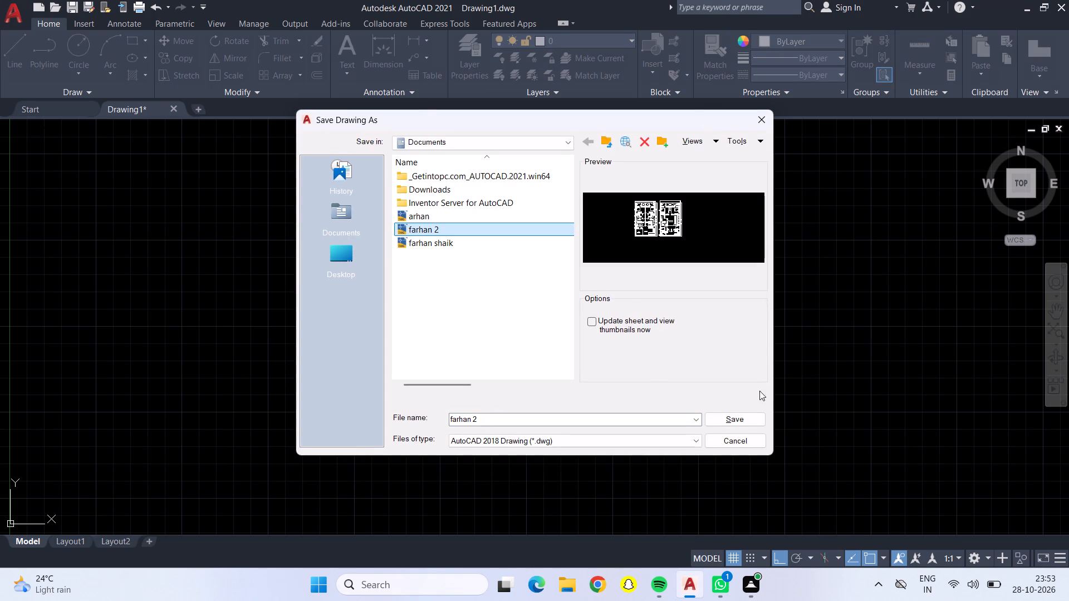
{"action": "left_click", "coordinate": [732, 417]}
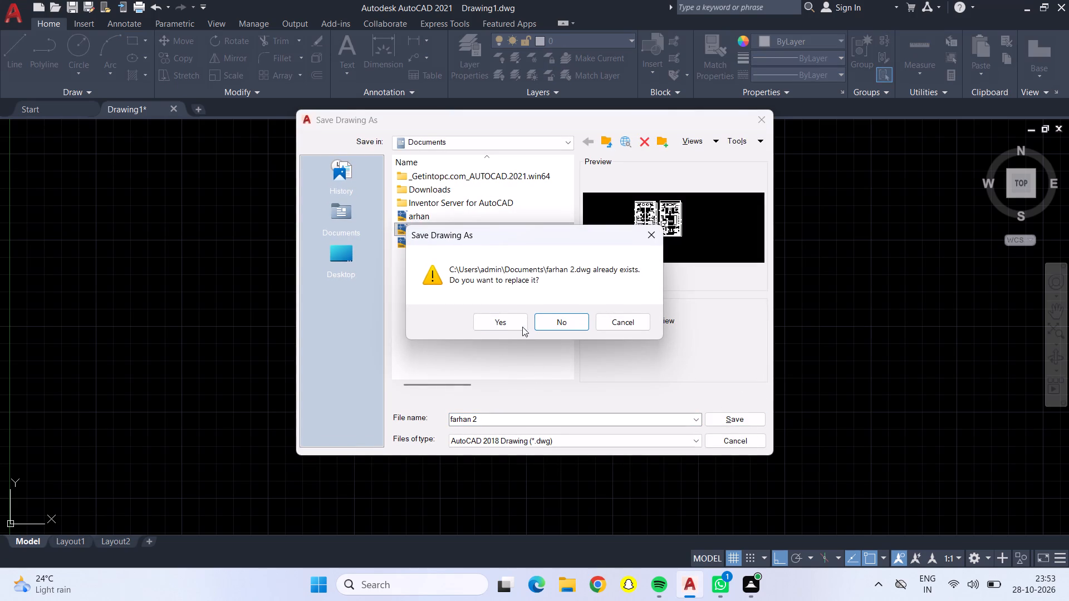
{"action": "left_click", "coordinate": [510, 323]}
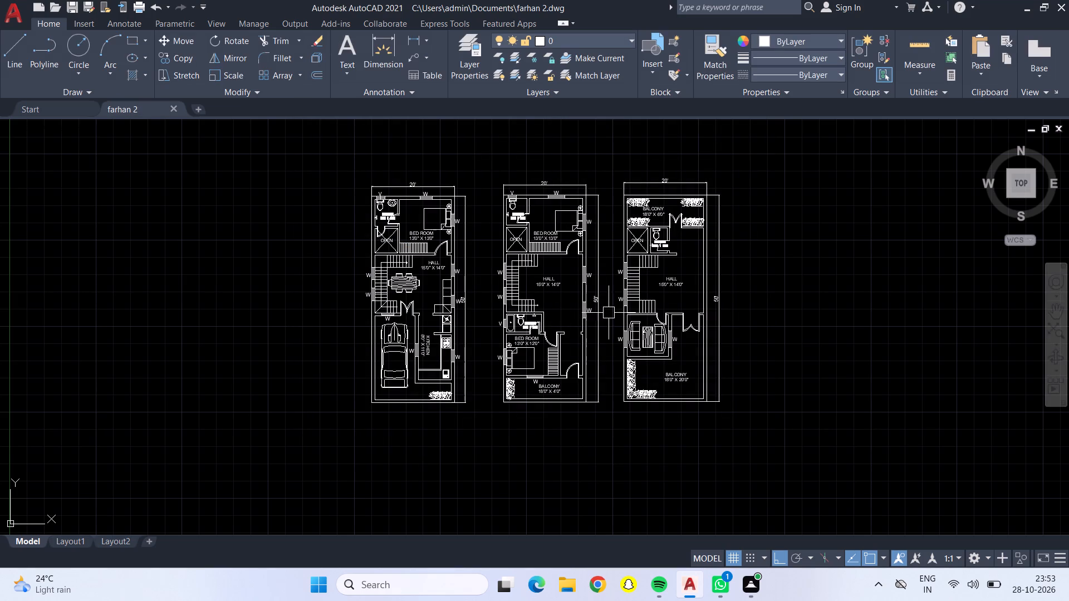